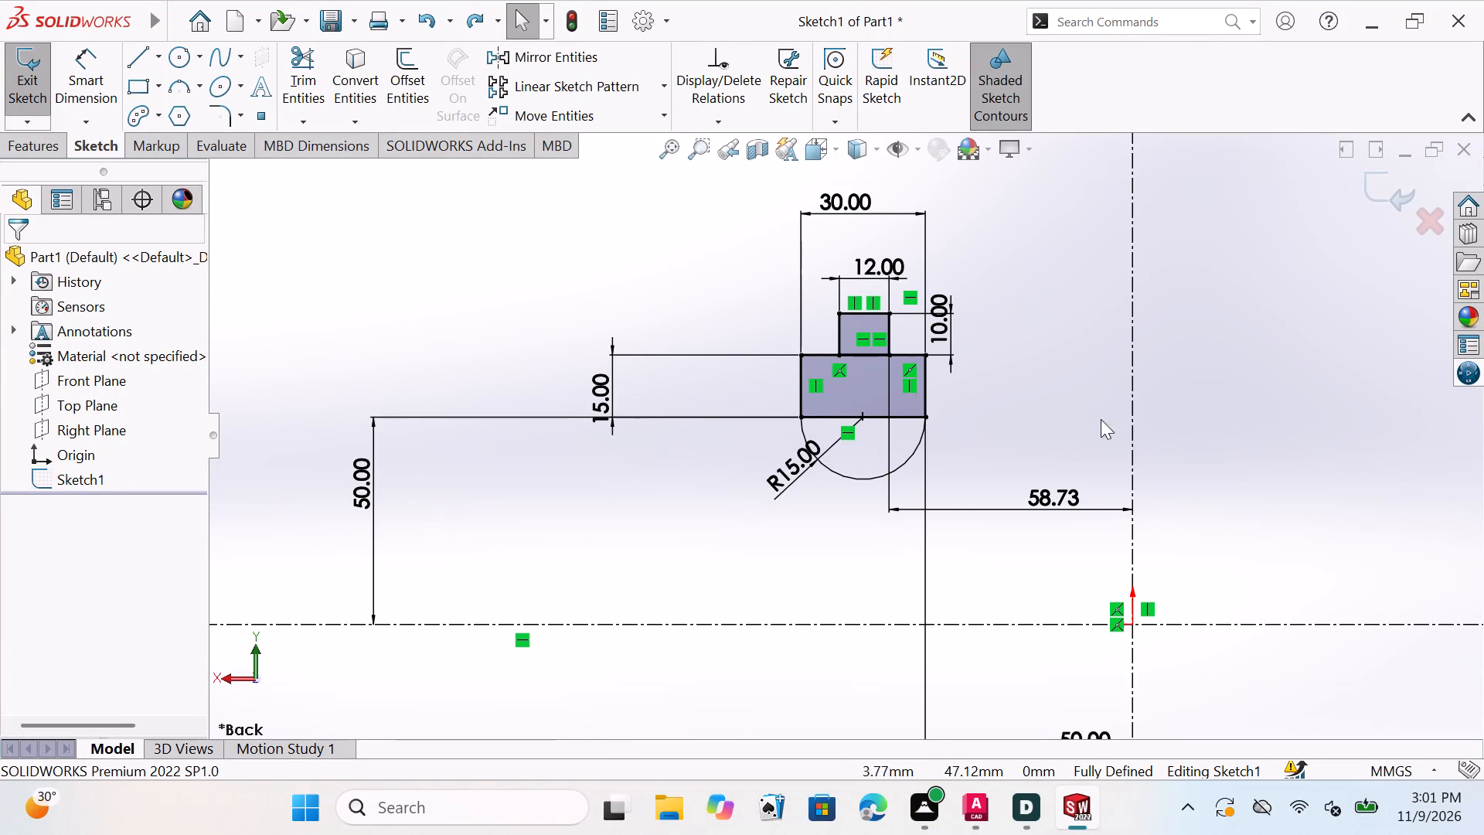
Examine the stepped profile sketch with its lower arc, its dimensions and its position relative to the centrelines.
scroll(963, 382, up, 3)
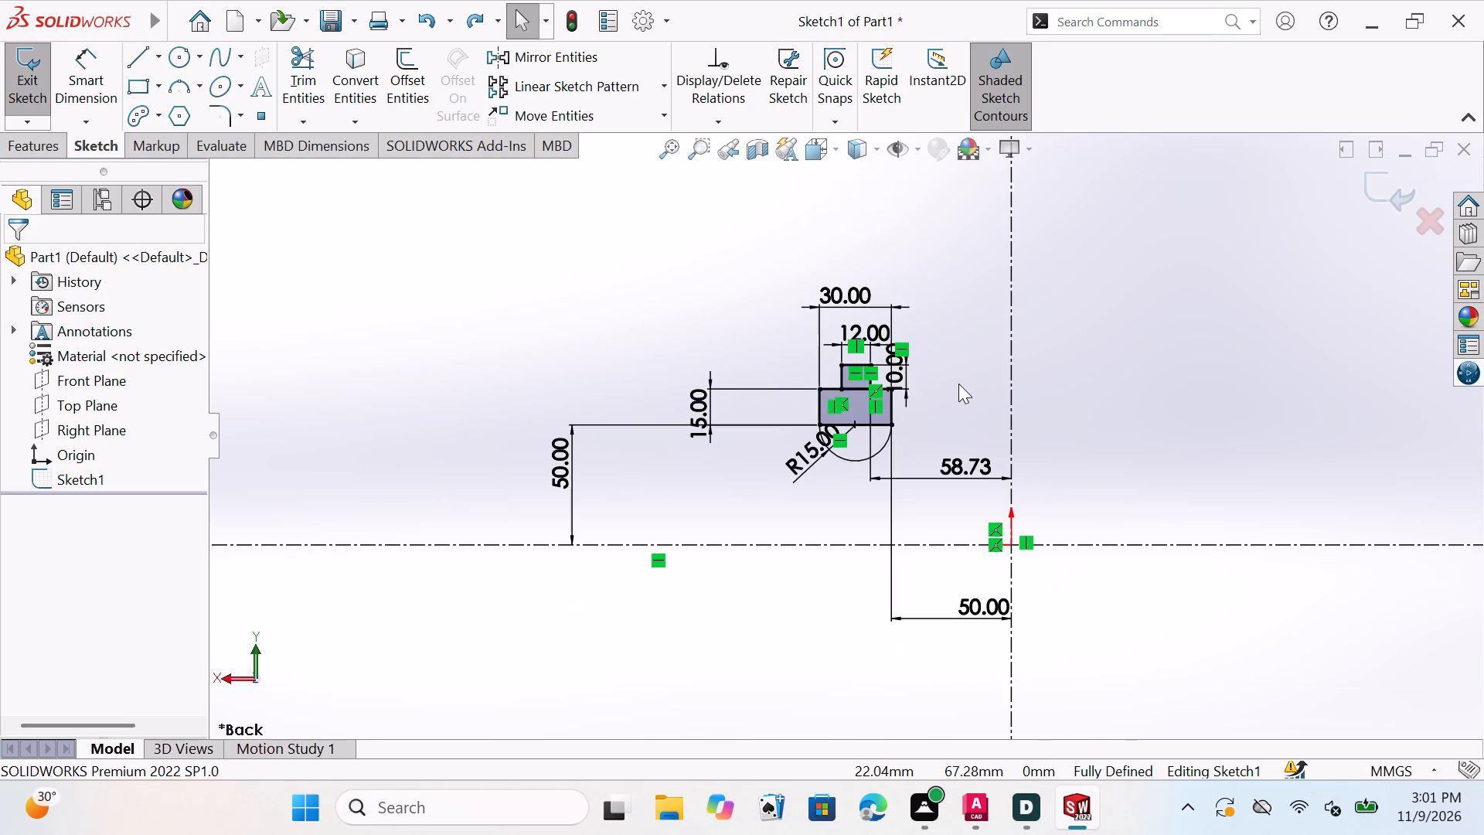
scroll(941, 438, down, 2)
scroll(941, 438, up, 3)
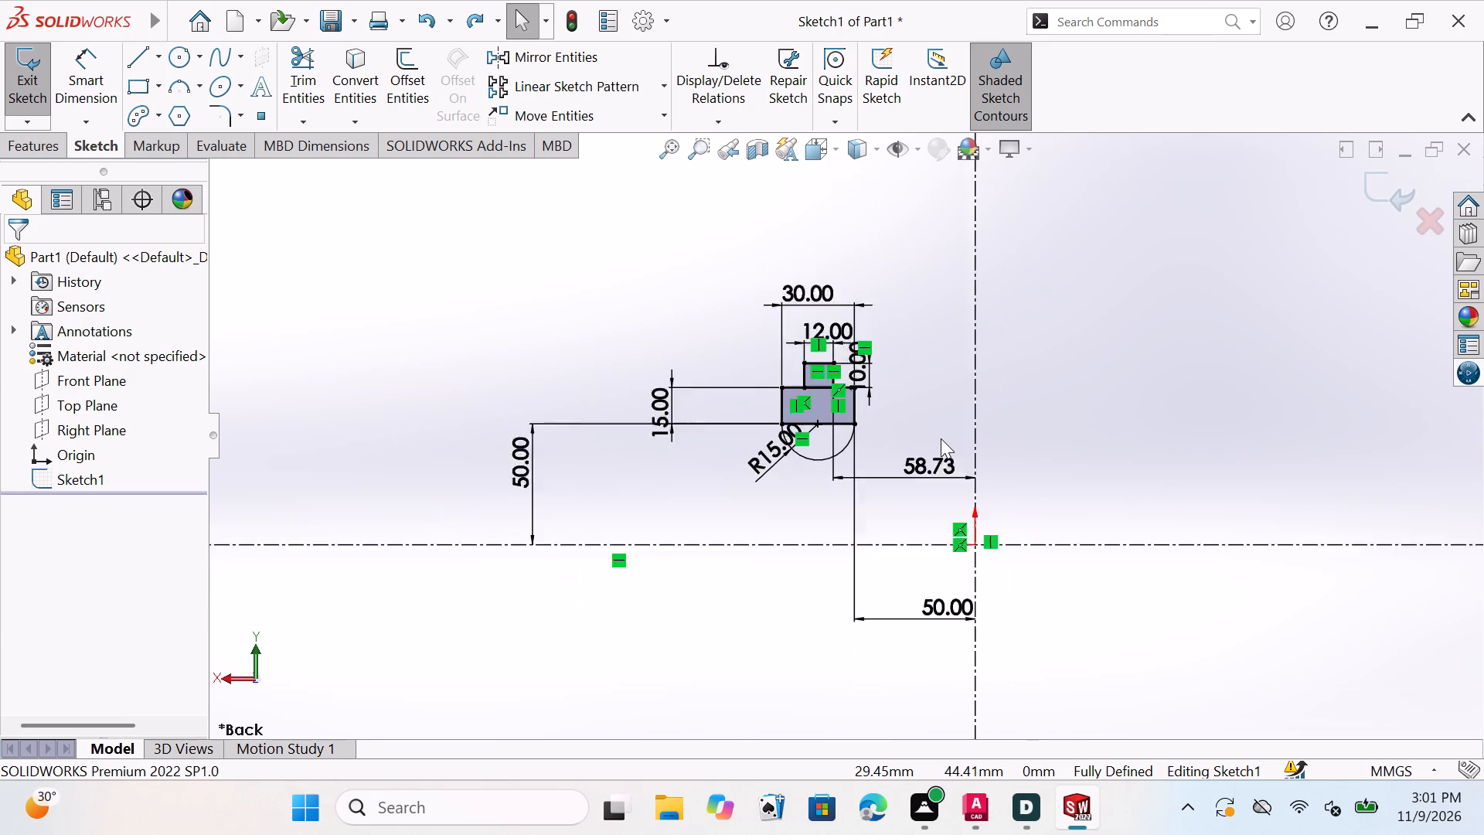
scroll(941, 438, down, 5)
scroll(721, 387, down, 1)
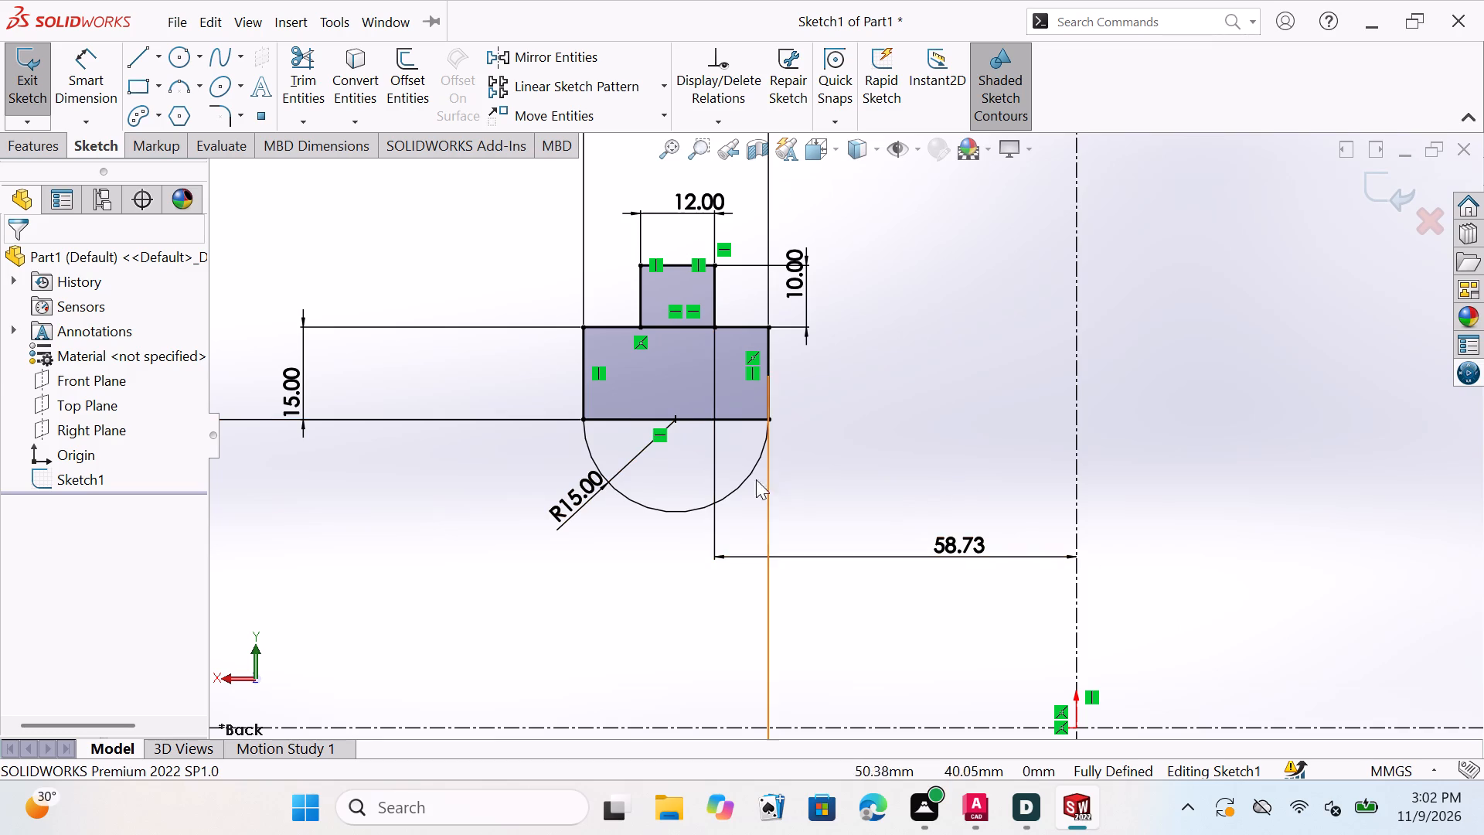
scroll(819, 273, up, 1)
scroll(805, 325, down, 2)
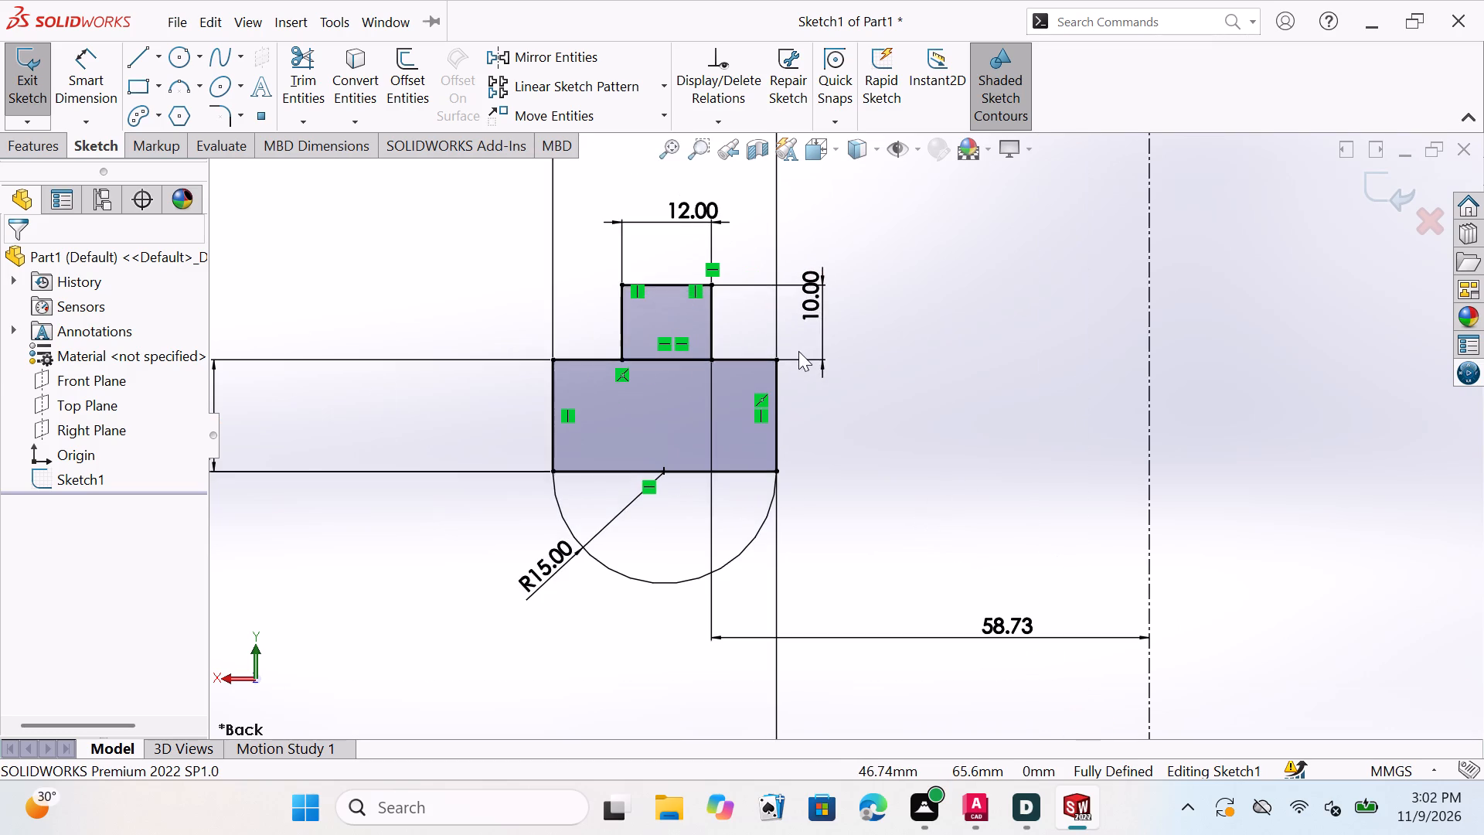
scroll(798, 351, up, 2)
scroll(870, 492, up, 1)
scroll(981, 643, up, 1)
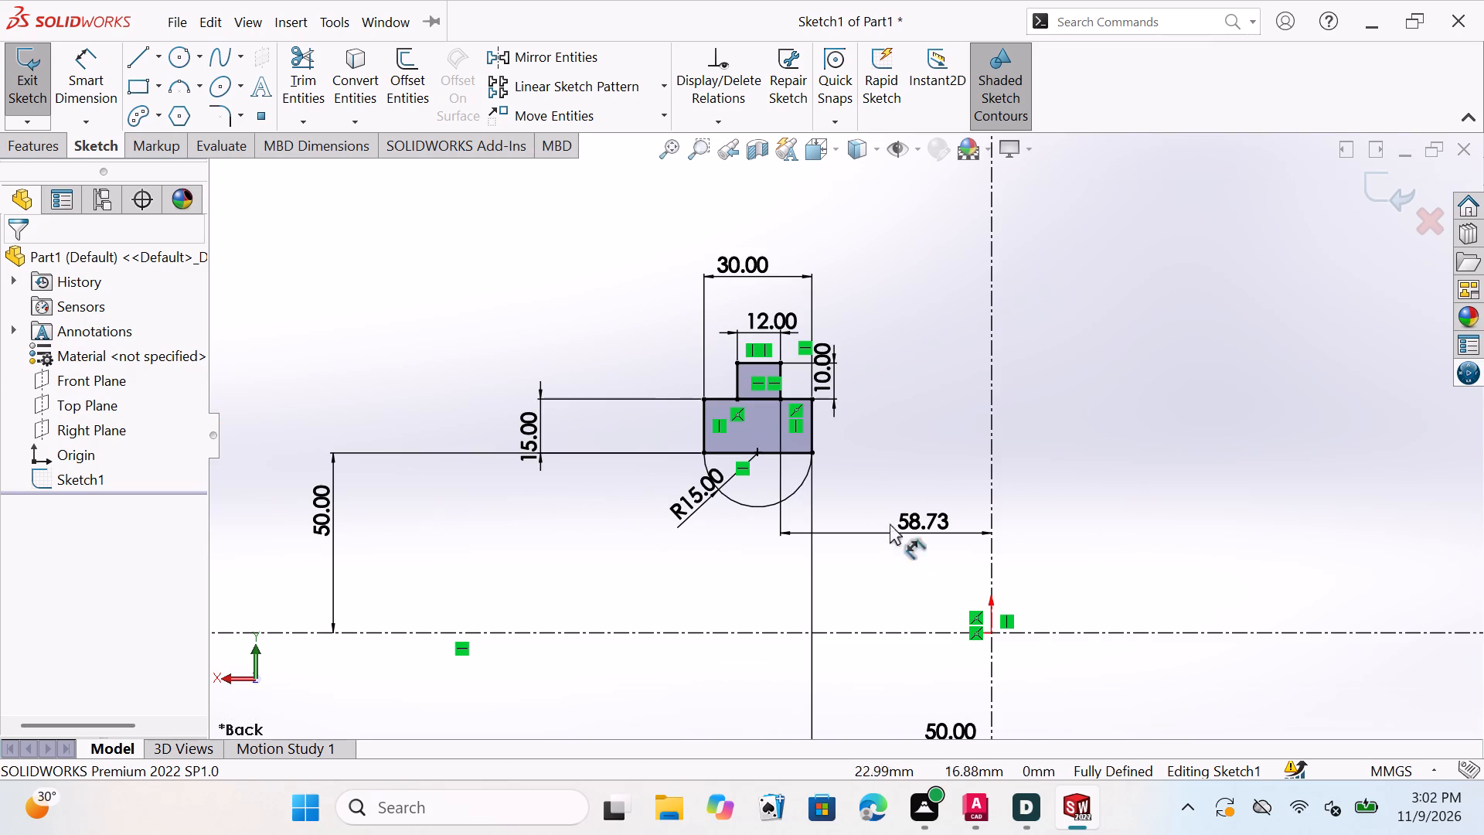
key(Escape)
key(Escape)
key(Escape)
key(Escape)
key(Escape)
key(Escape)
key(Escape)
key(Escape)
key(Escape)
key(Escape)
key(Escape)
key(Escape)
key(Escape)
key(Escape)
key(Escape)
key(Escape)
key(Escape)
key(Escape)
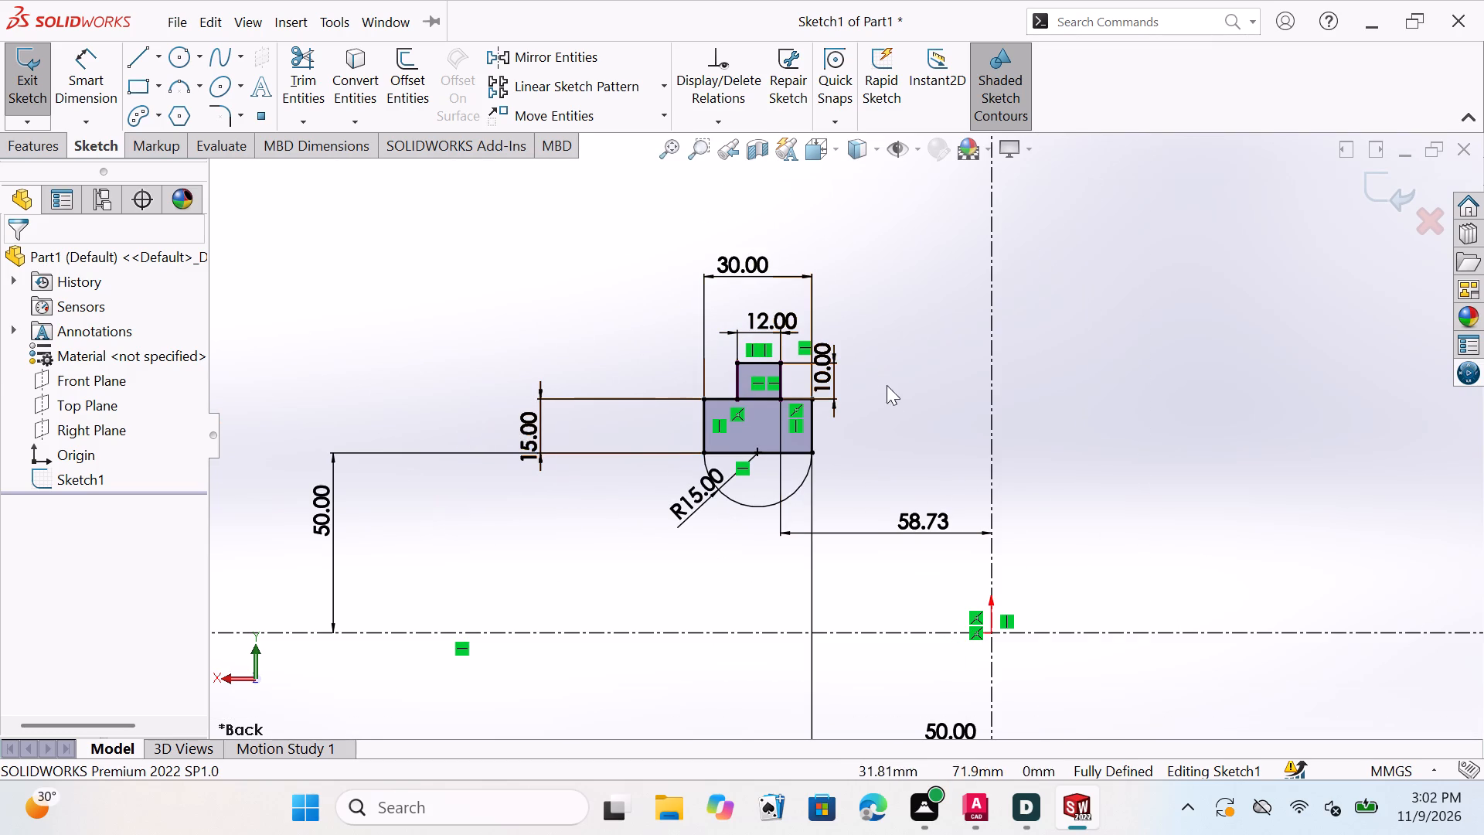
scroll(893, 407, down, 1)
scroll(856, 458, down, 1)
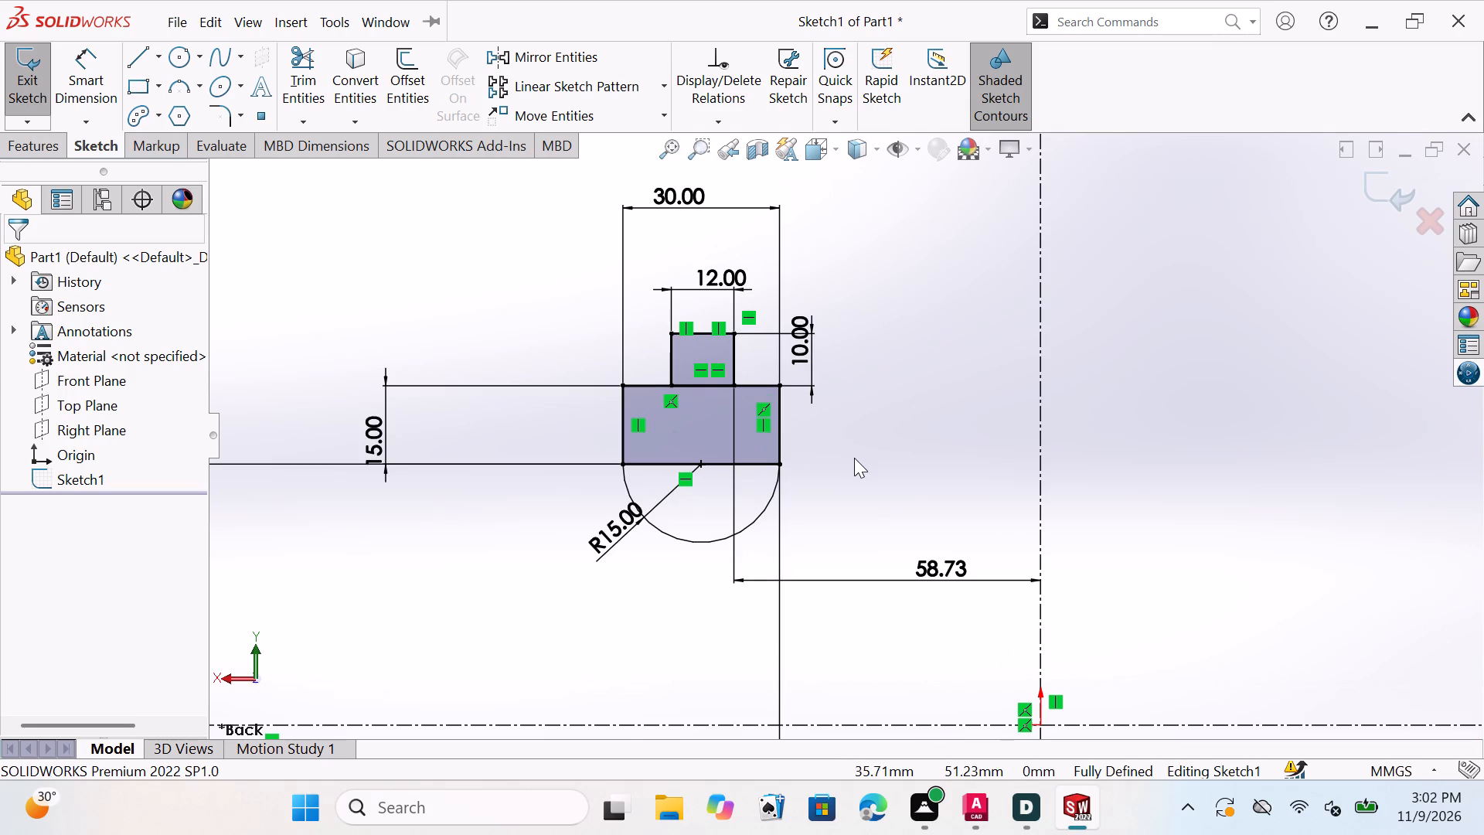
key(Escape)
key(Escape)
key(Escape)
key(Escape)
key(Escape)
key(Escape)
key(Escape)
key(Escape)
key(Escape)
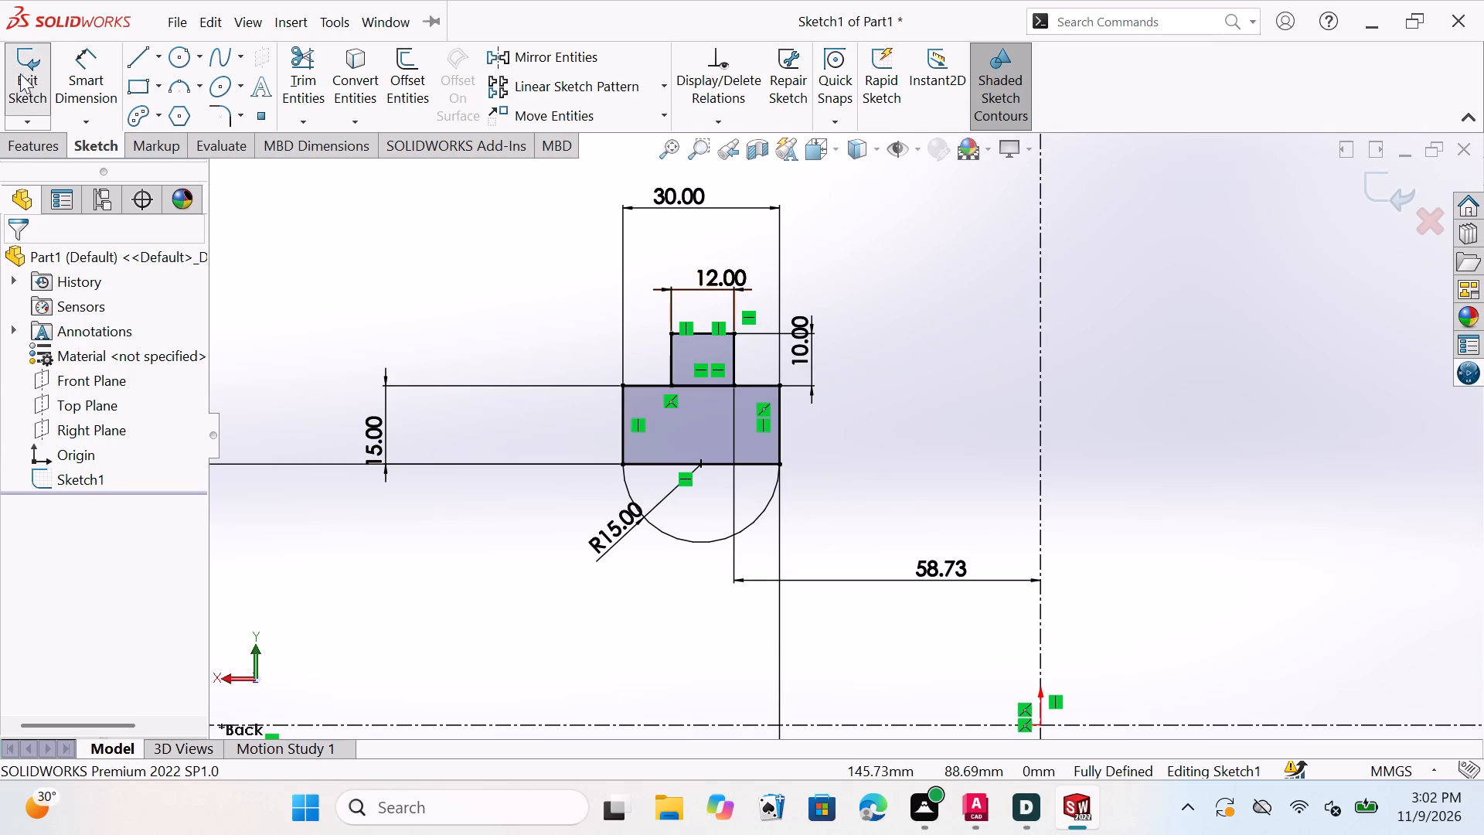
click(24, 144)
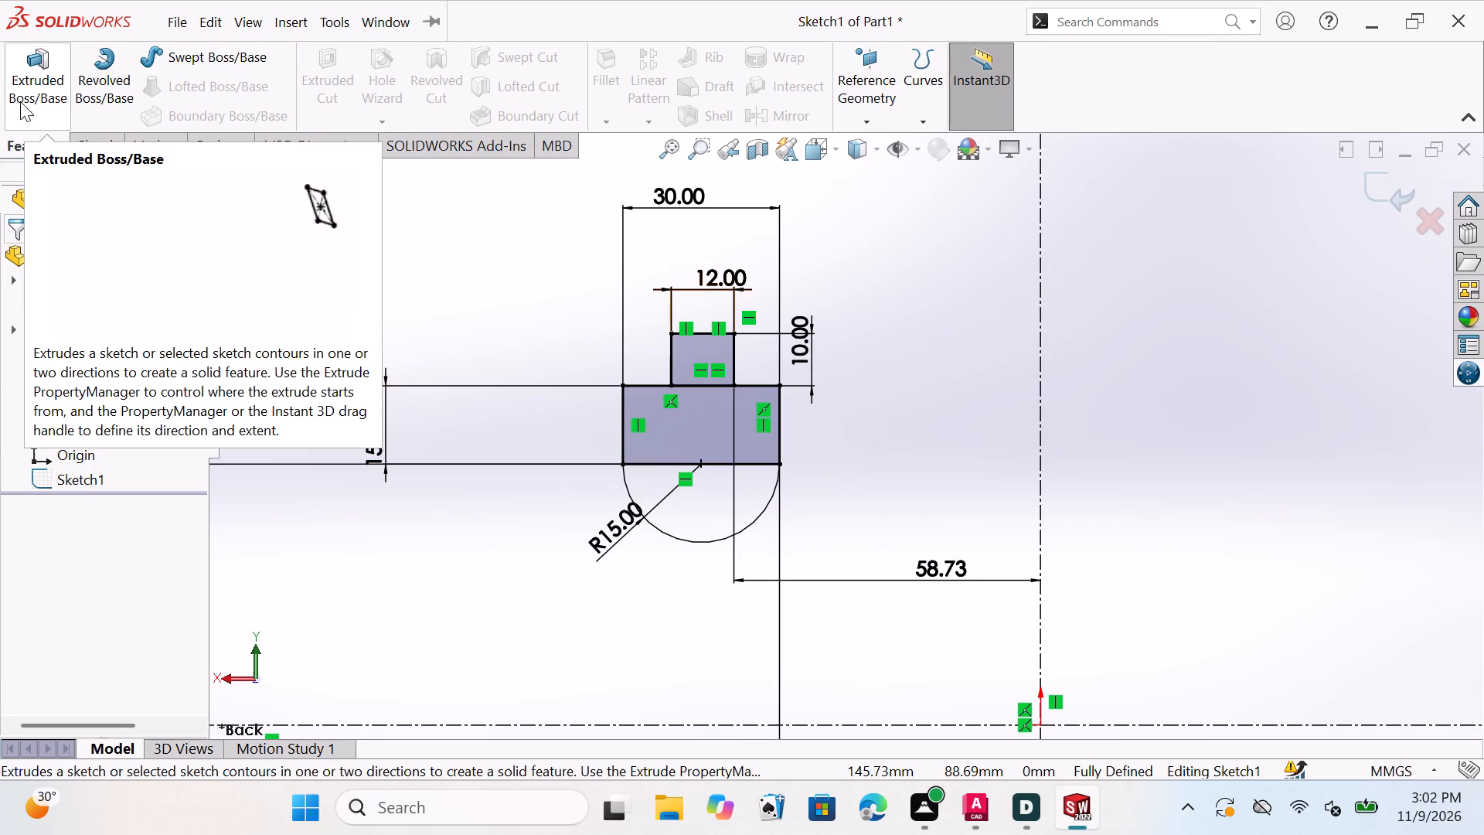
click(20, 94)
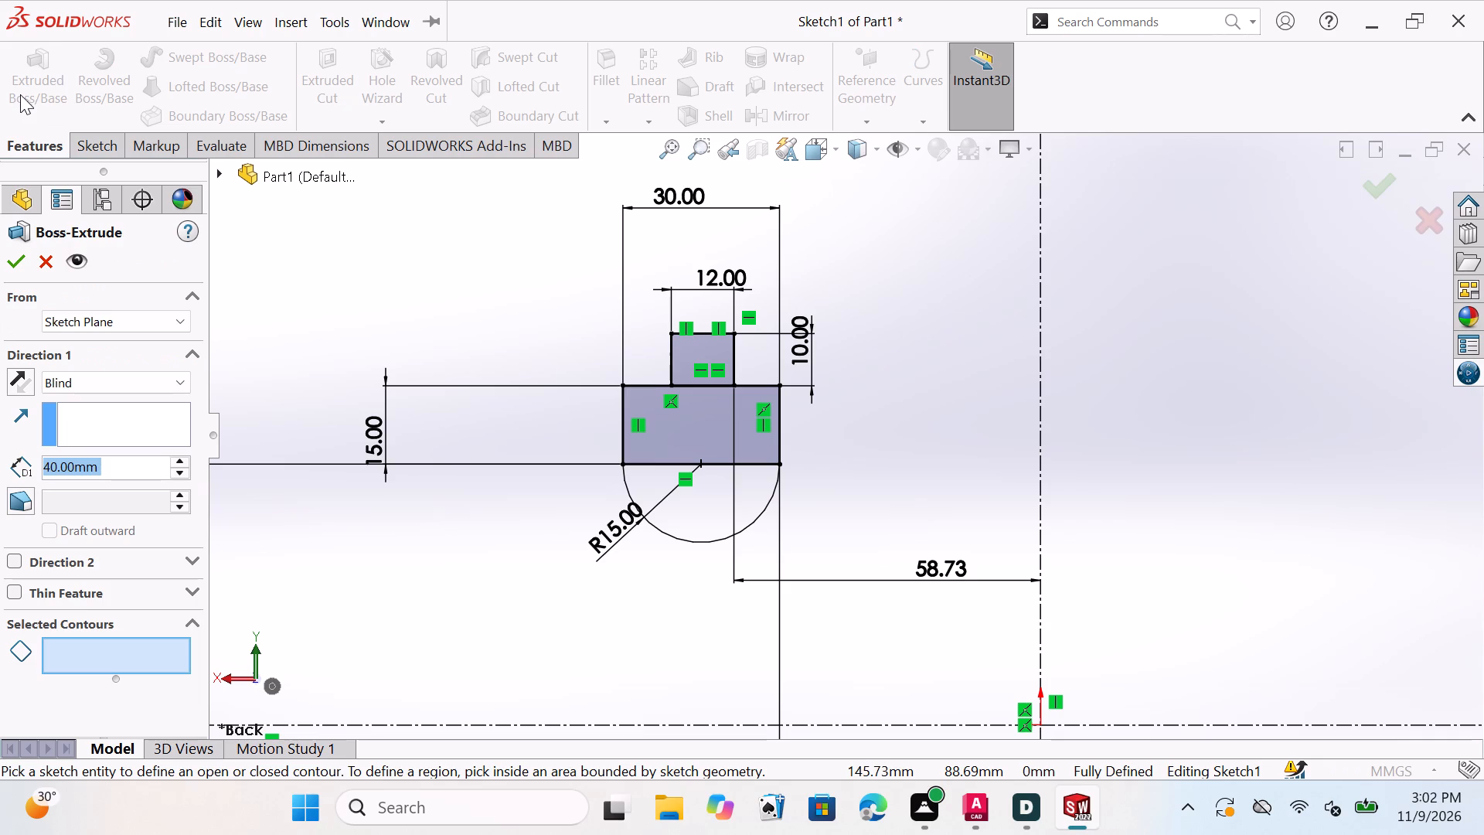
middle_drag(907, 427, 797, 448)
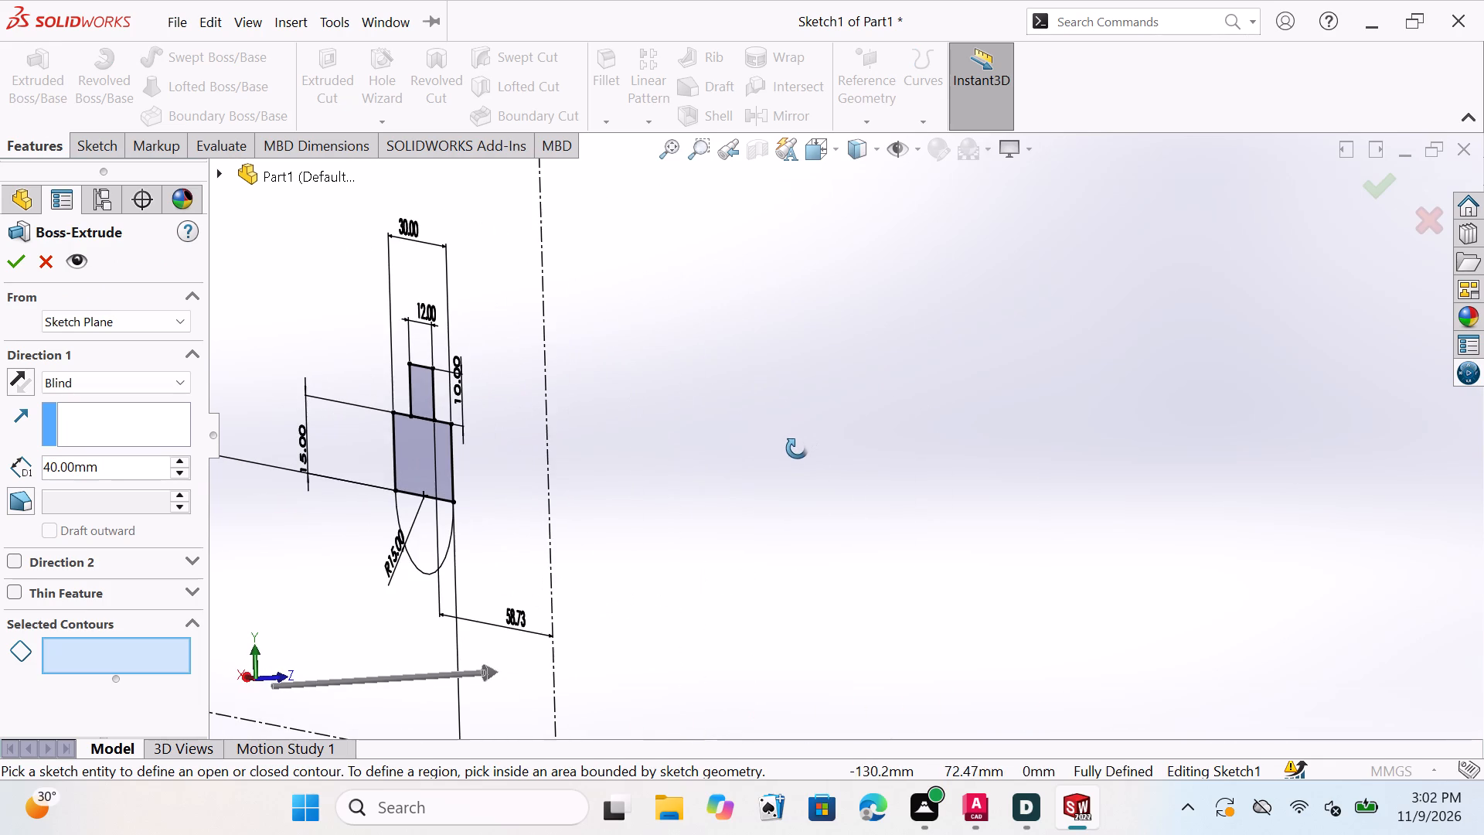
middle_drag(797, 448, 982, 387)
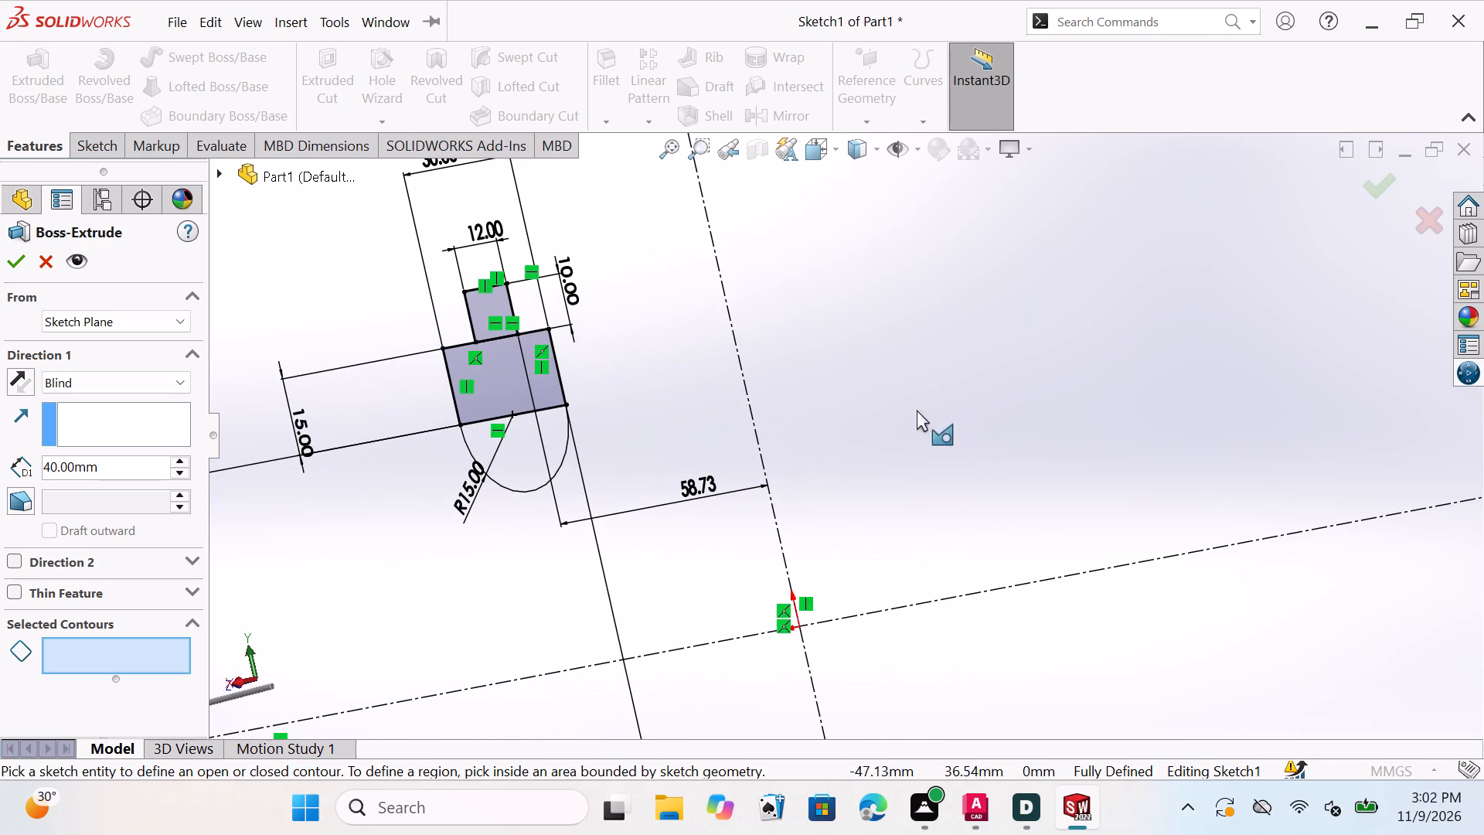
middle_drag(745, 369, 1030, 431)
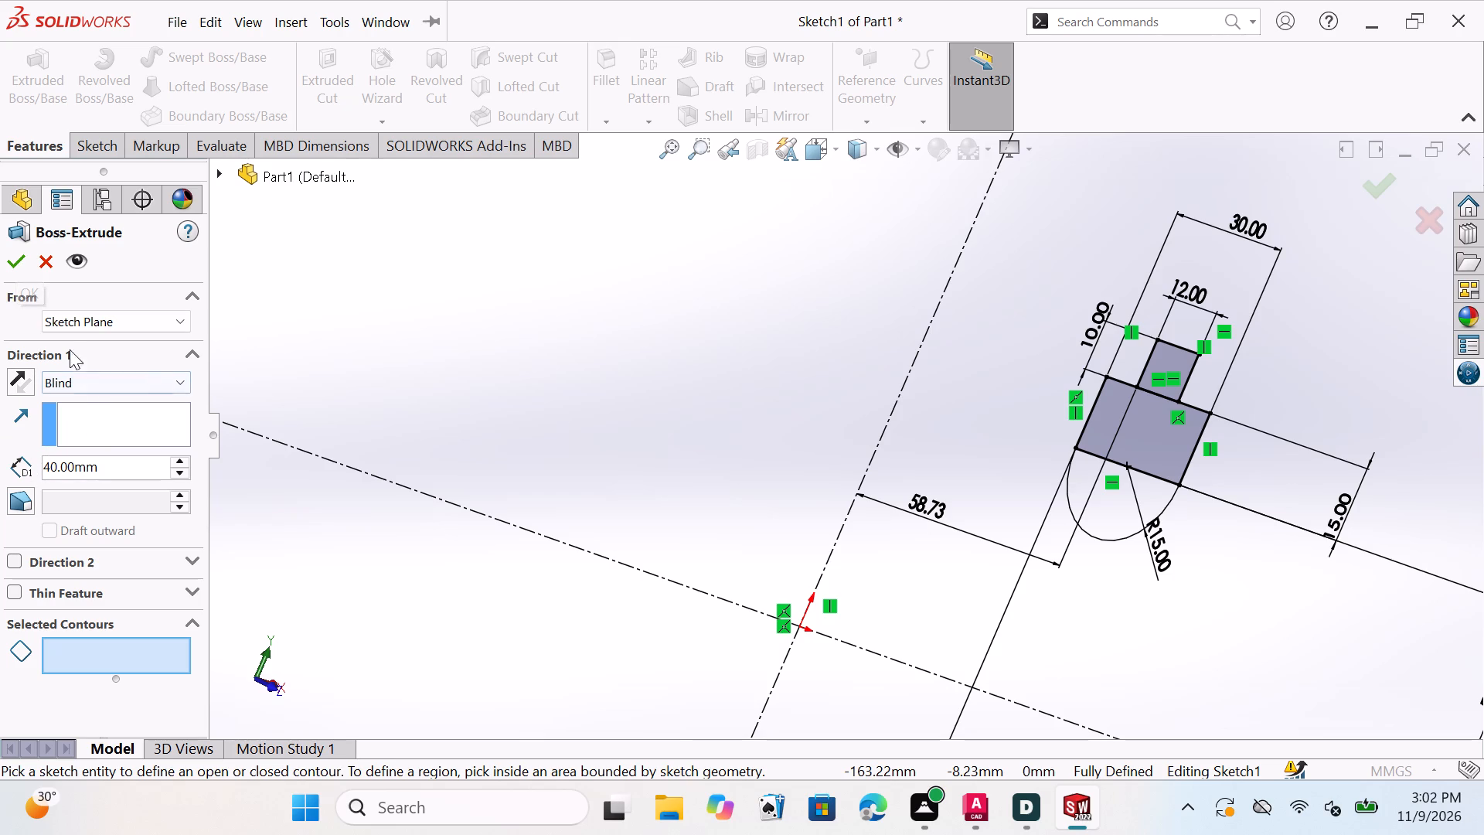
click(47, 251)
Undo the small upper rectangle together with its position, height and width dimensions, and the arc's radius dimension.
click(113, 377)
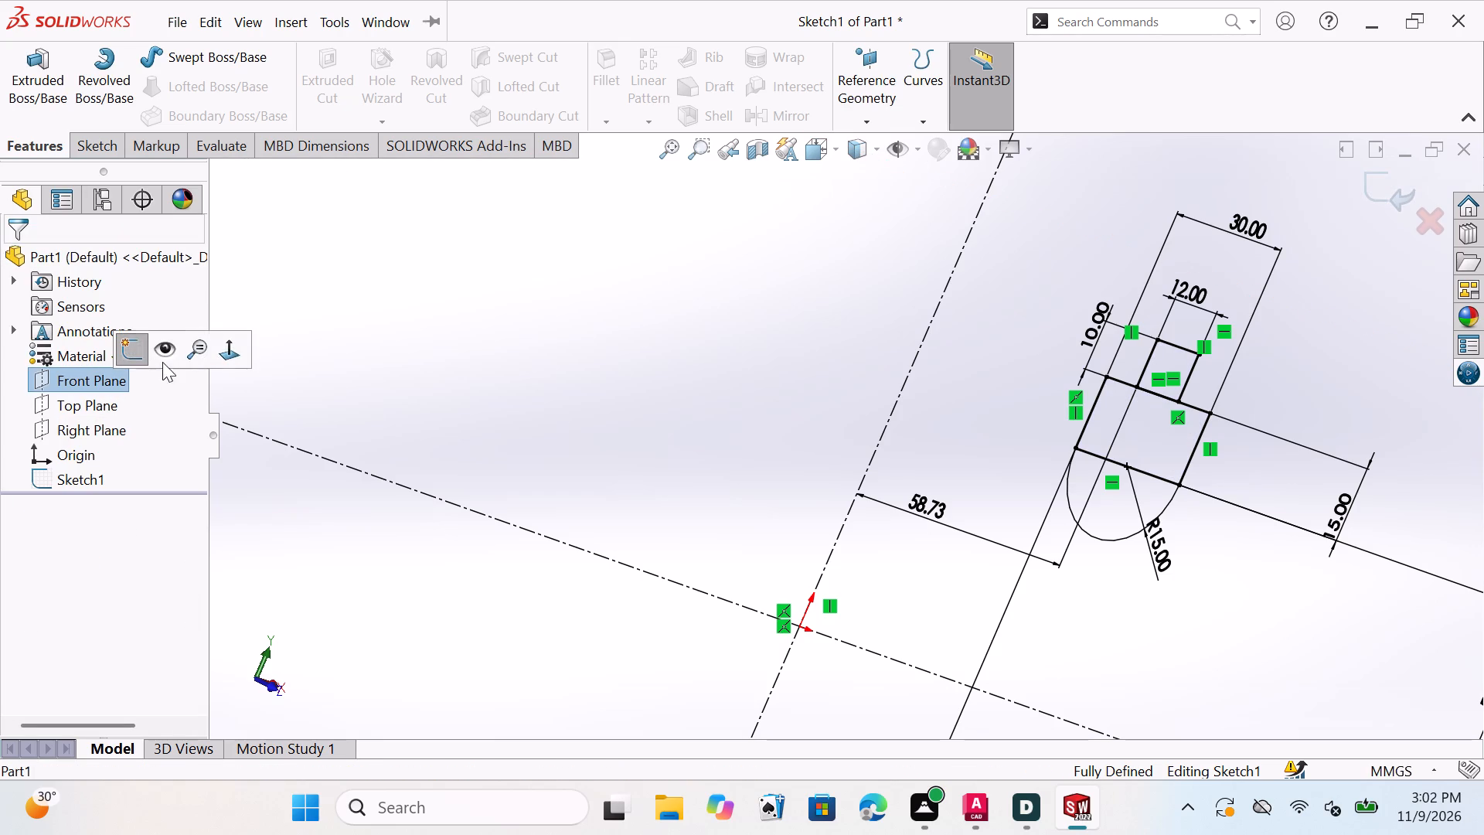
click(226, 346)
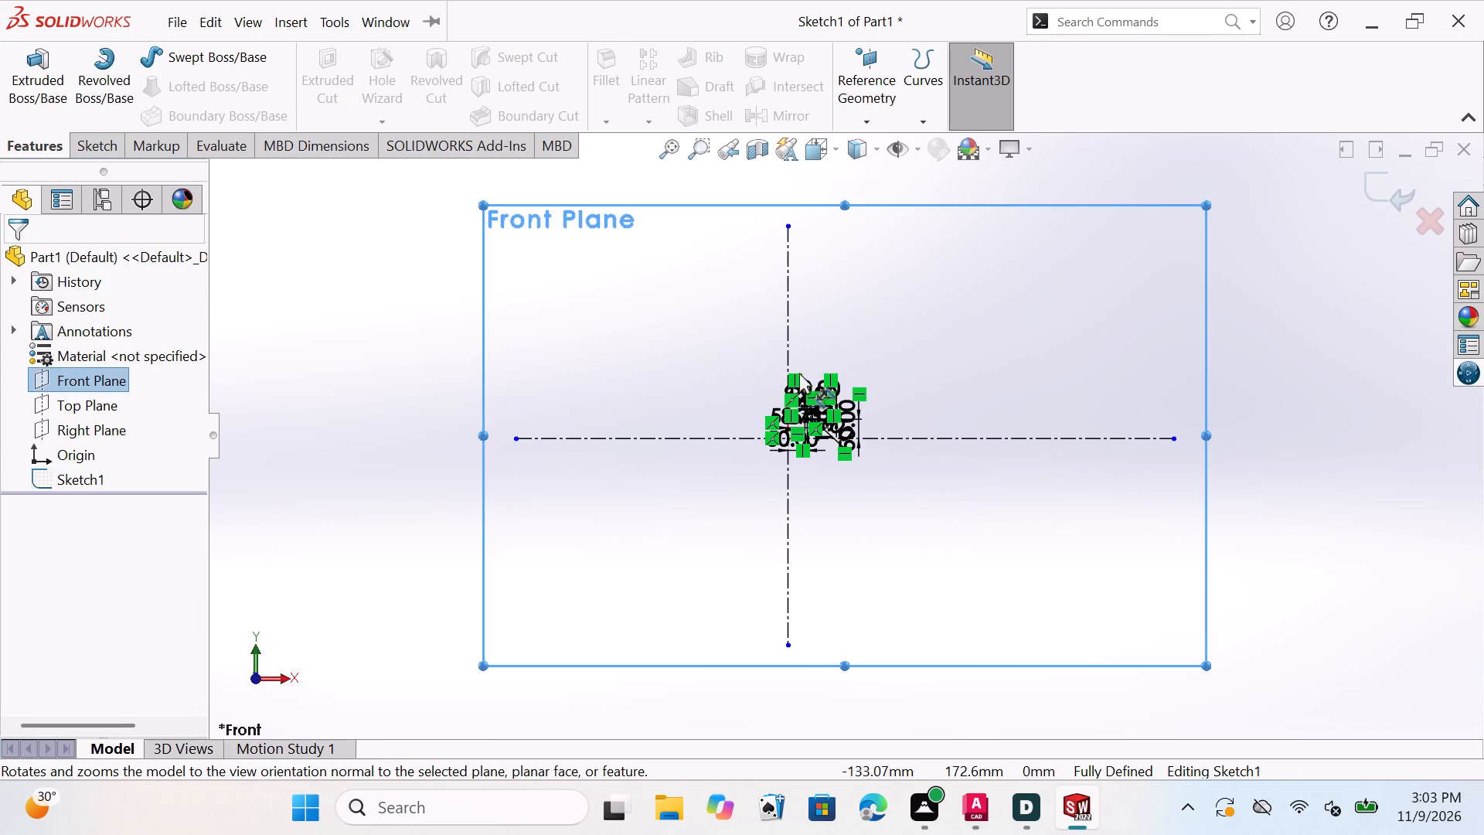
scroll(815, 396, down, 6)
scroll(799, 479, down, 3)
scroll(850, 443, down, 3)
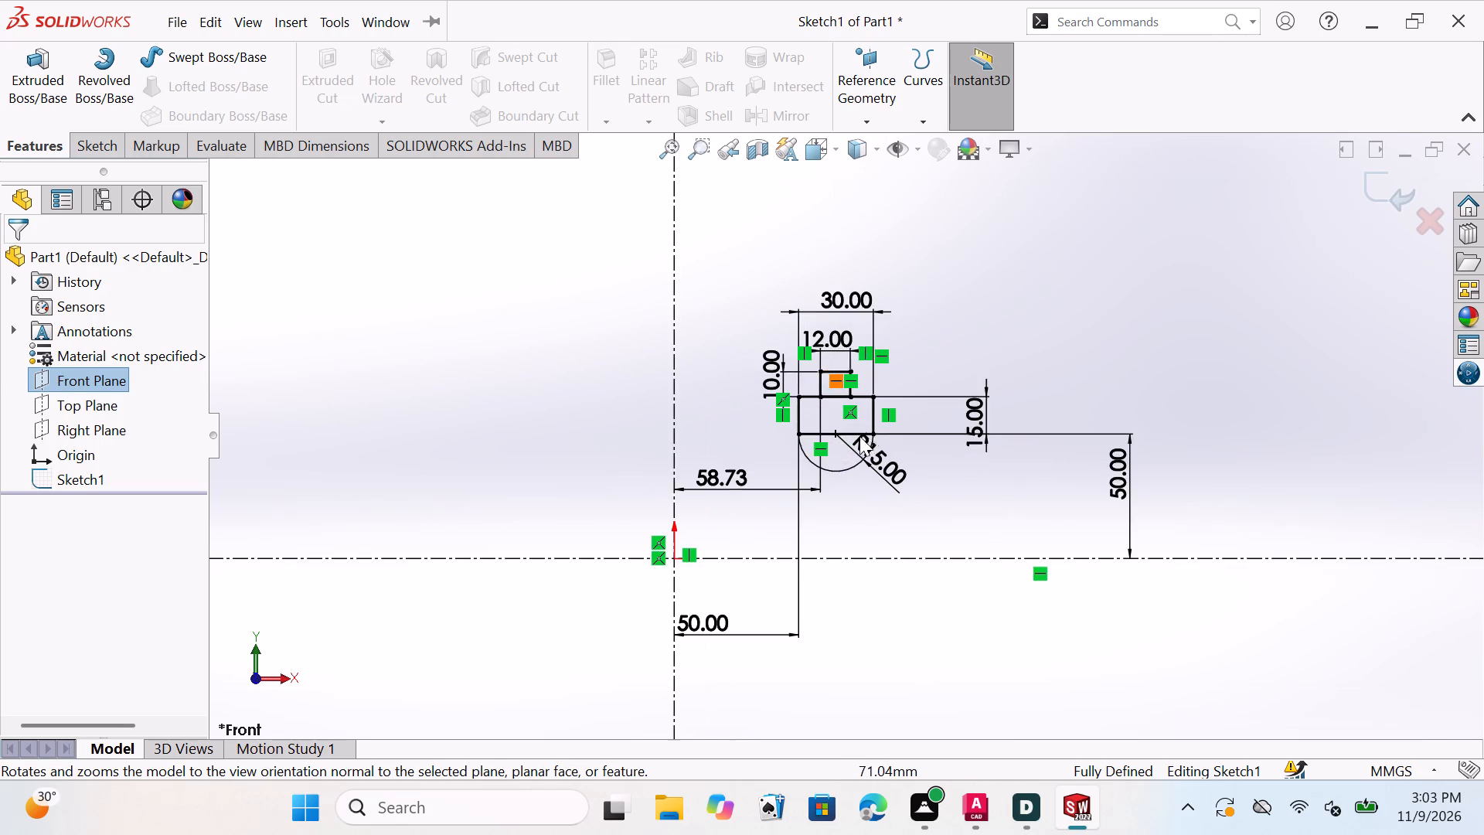
scroll(870, 421, down, 4)
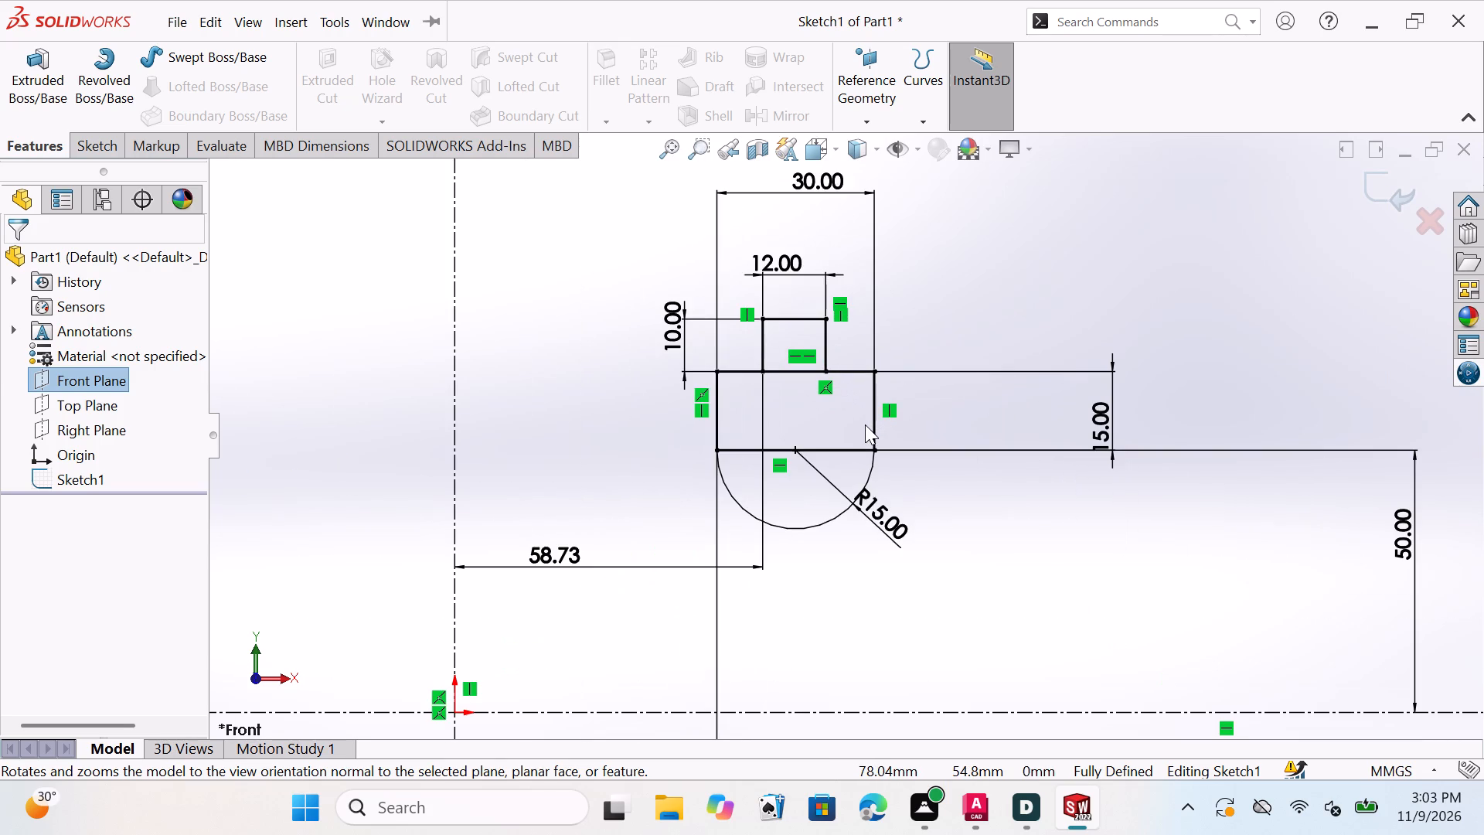
key(ctrl+z)
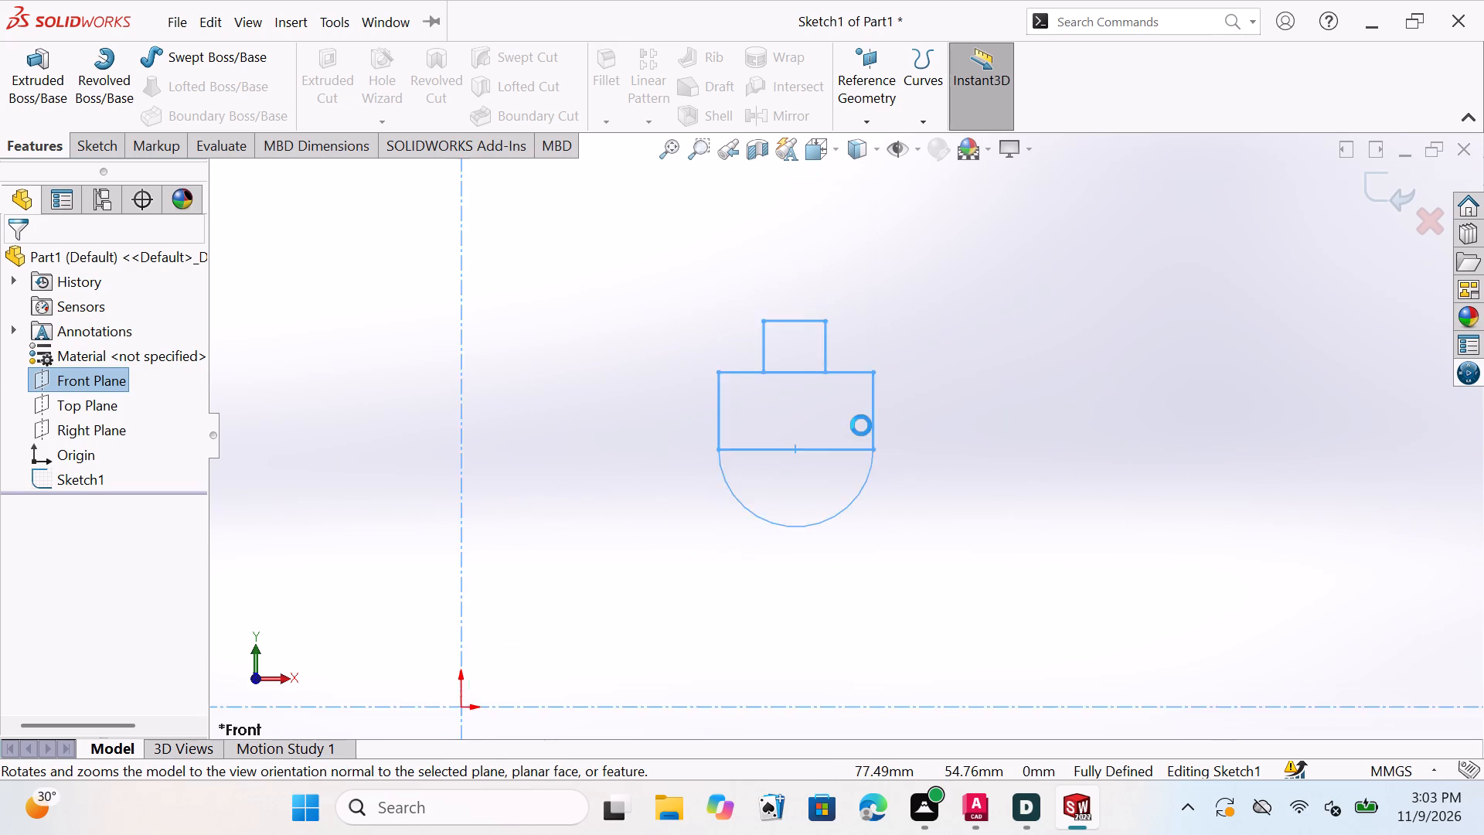
key(ctrl+z)
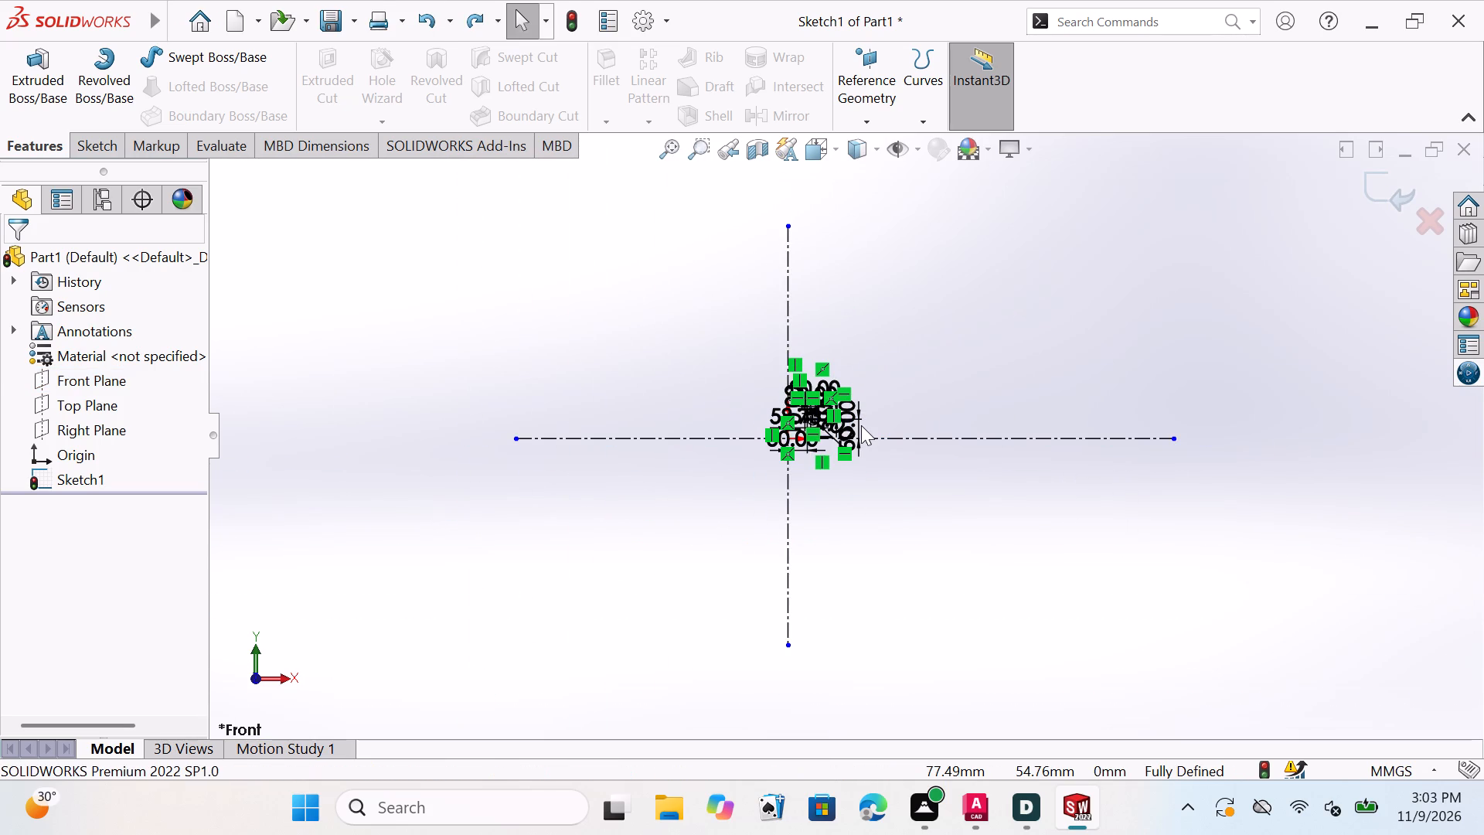
key(ctrl+z)
scroll(861, 425, down, 1)
key(ctrl+z)
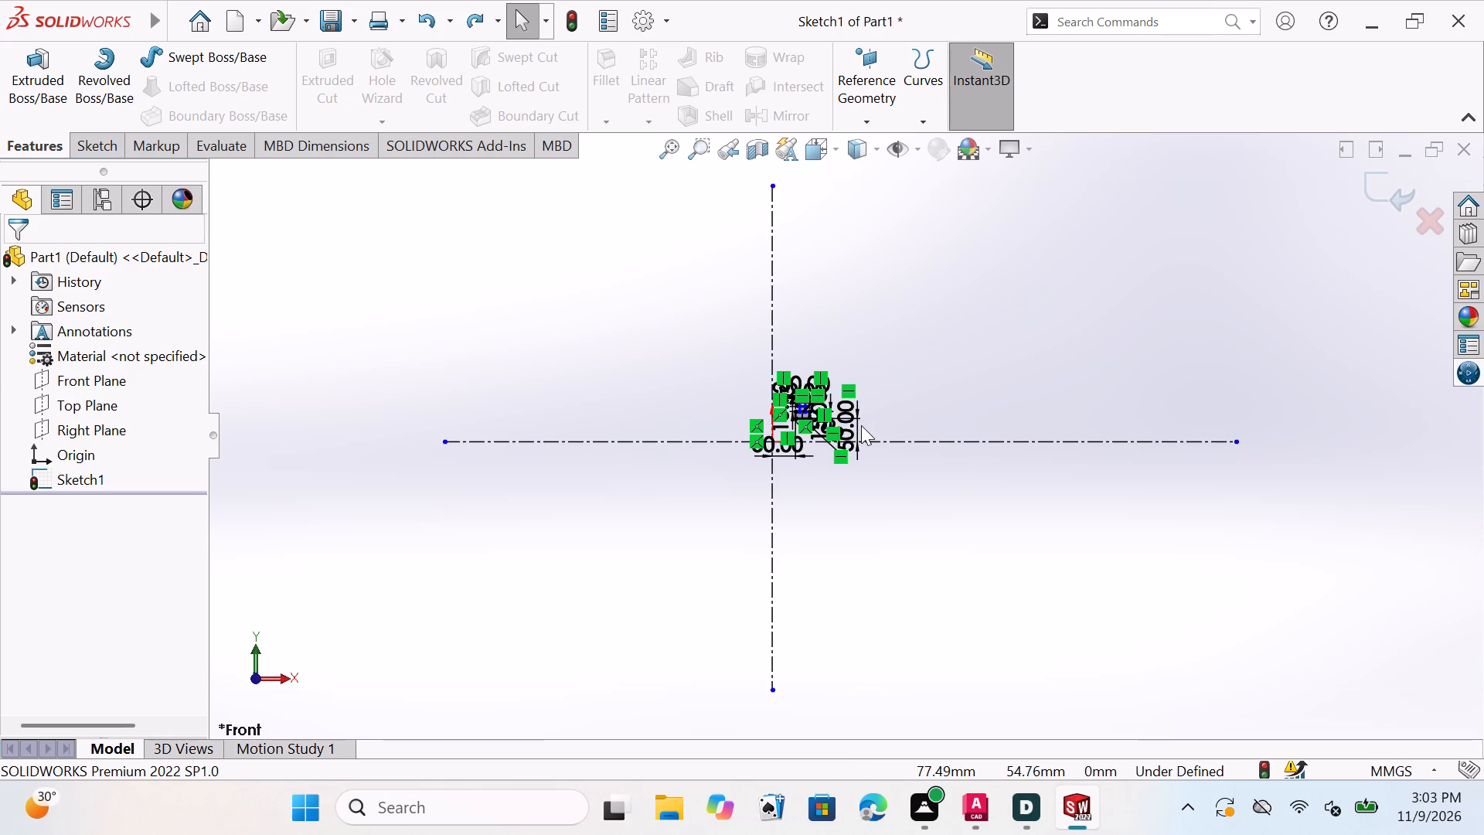
scroll(798, 414, down, 14)
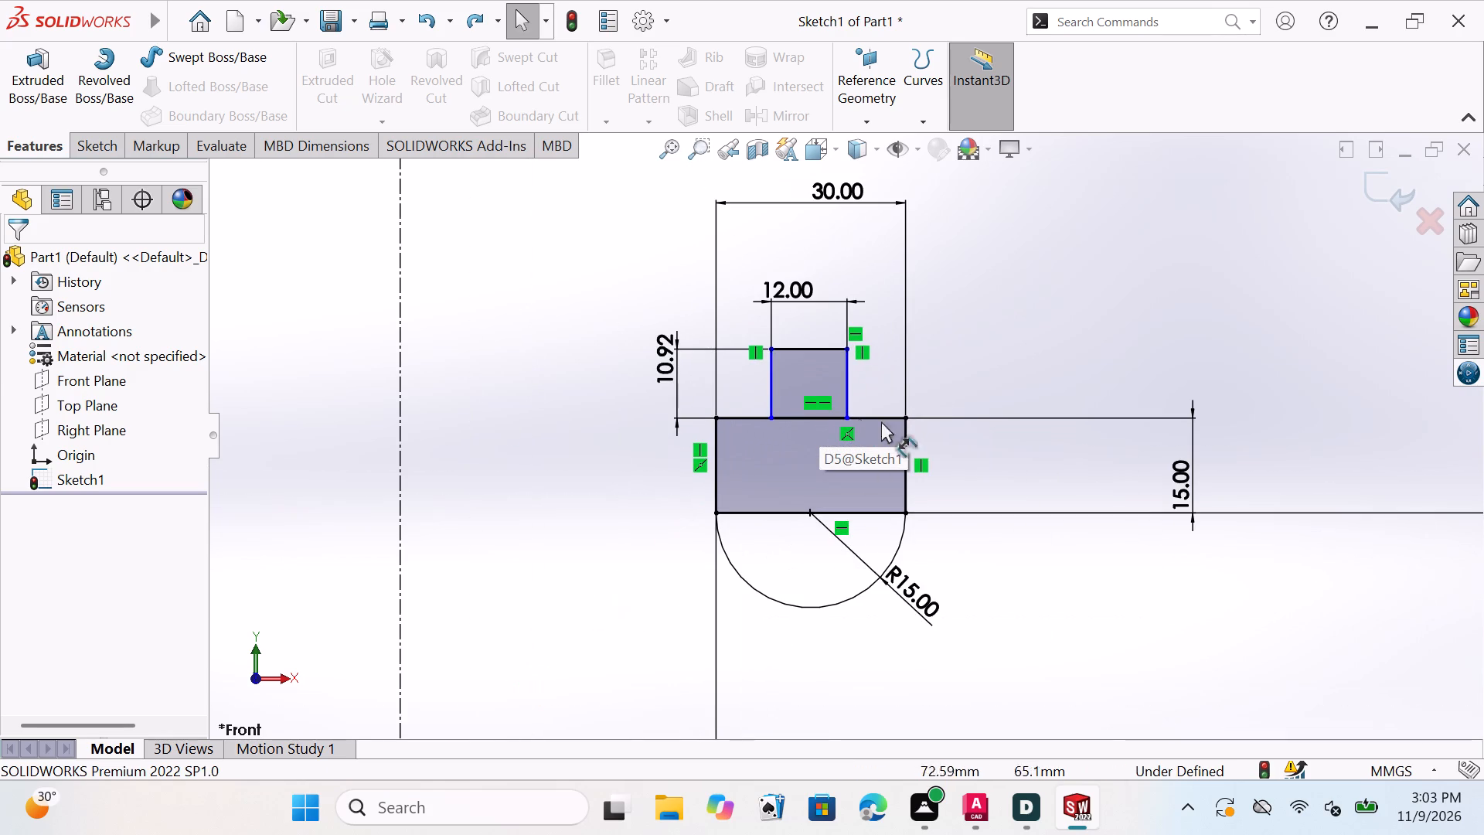
key(ctrl+z)
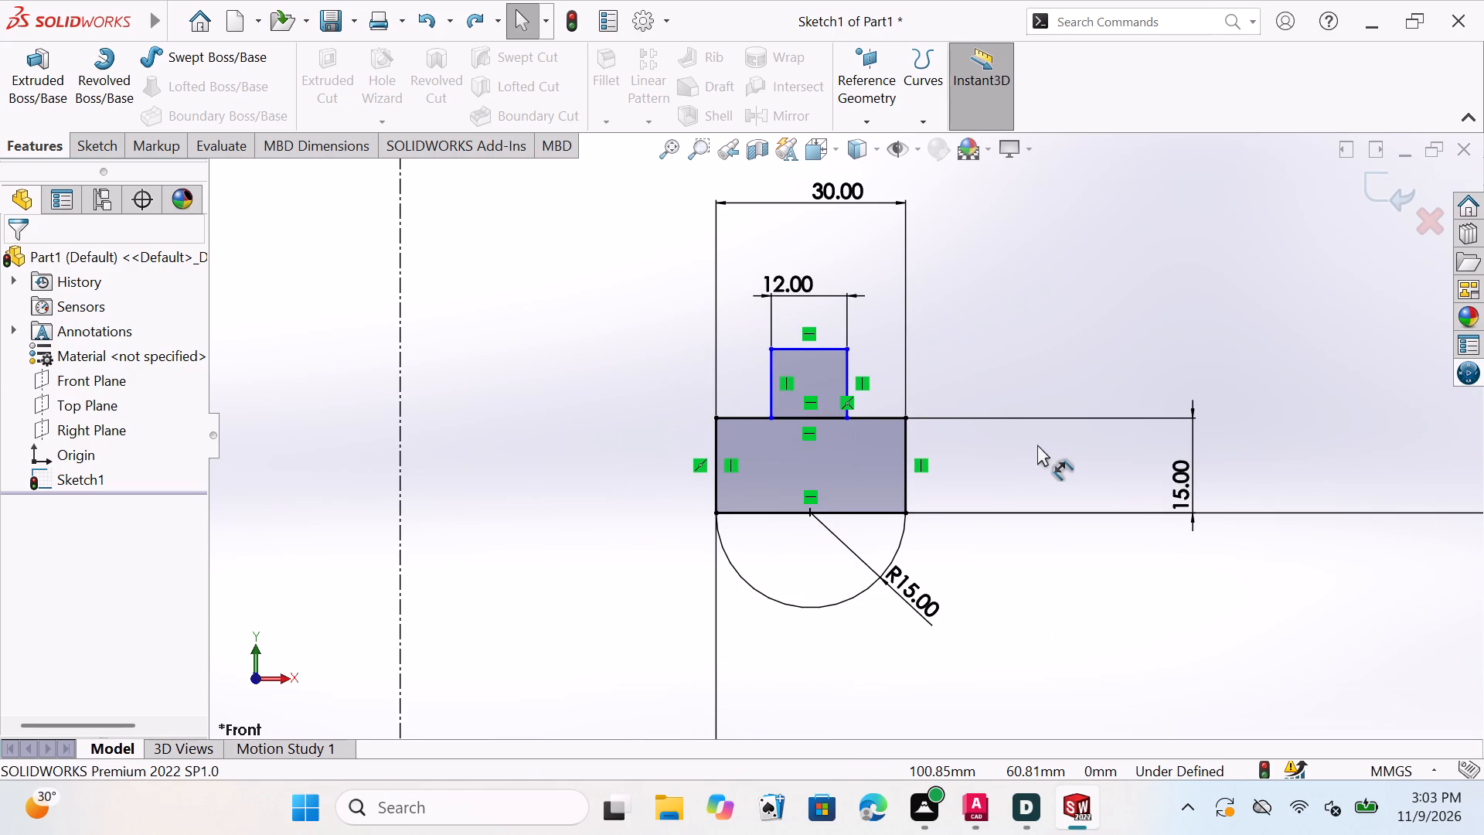
key(ctrl+z)
key(ctrl+z)
key(ctrl+z)
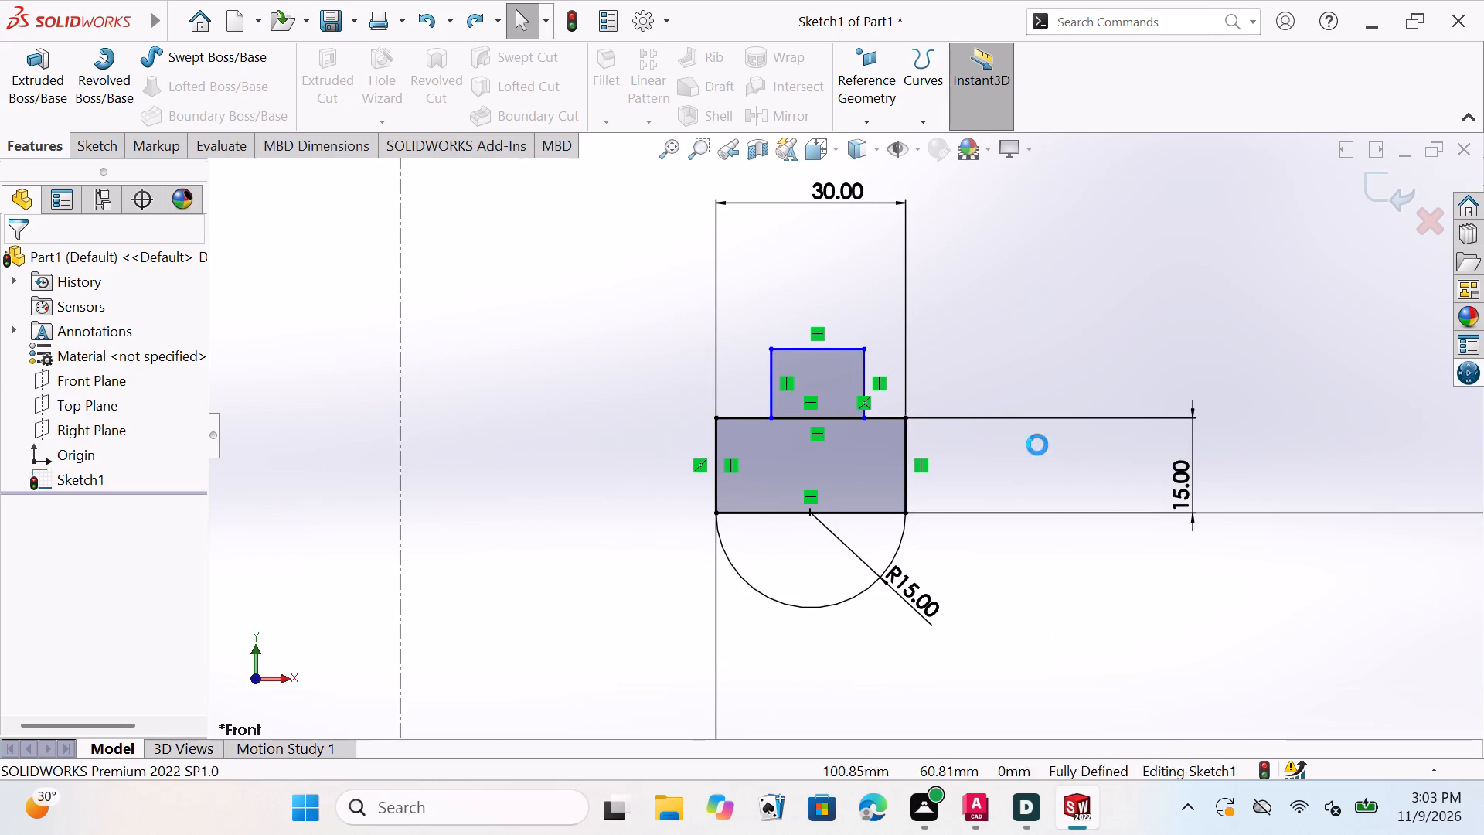
key(ctrl+z)
key(ctrl+z)
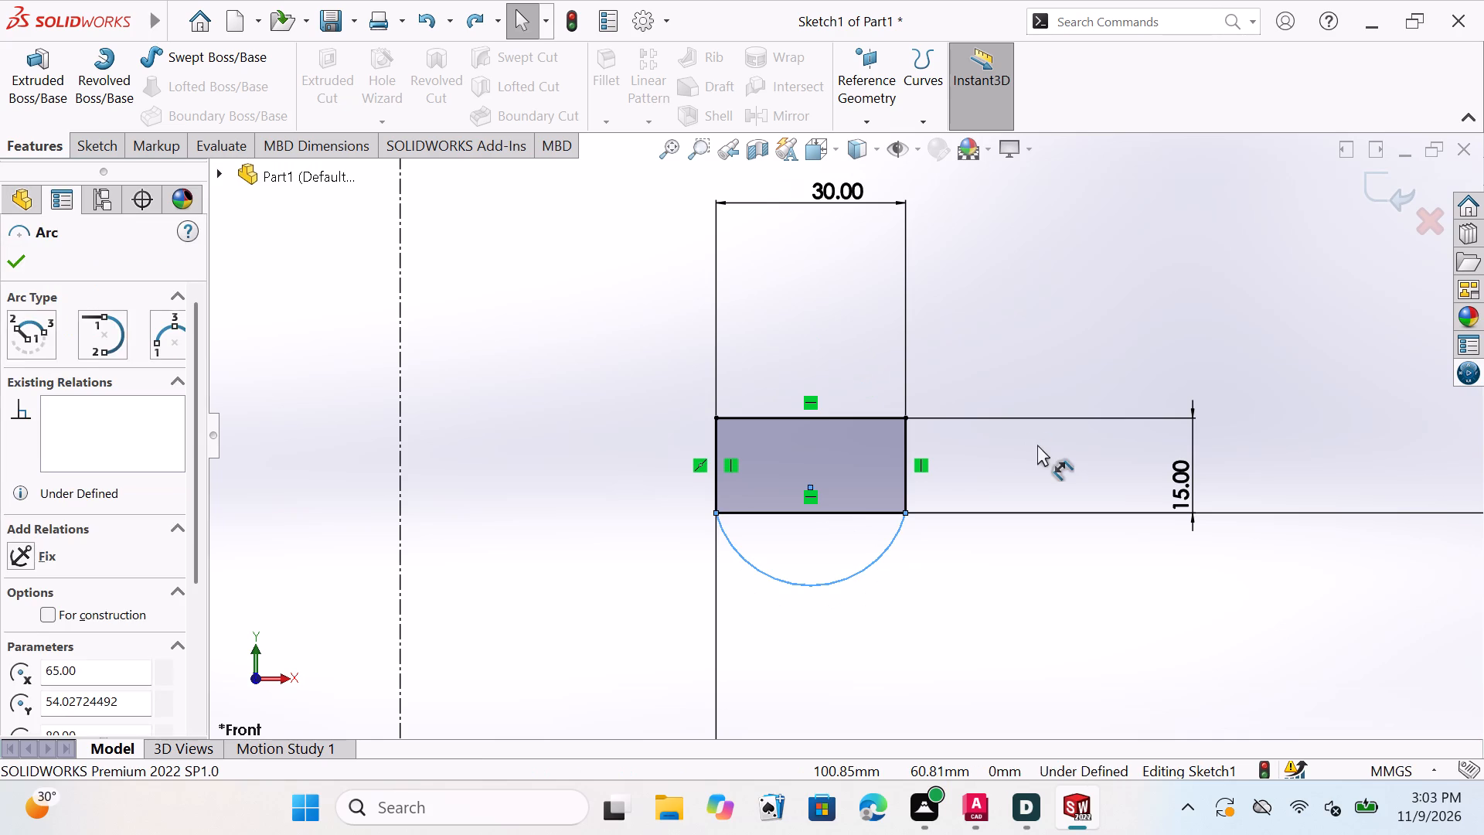
Undo the arc and the large rectangle with its position and size dimensions, back to the two centrelines.
key(ctrl+z)
key(ctrl+z)
key(ctrl+z)
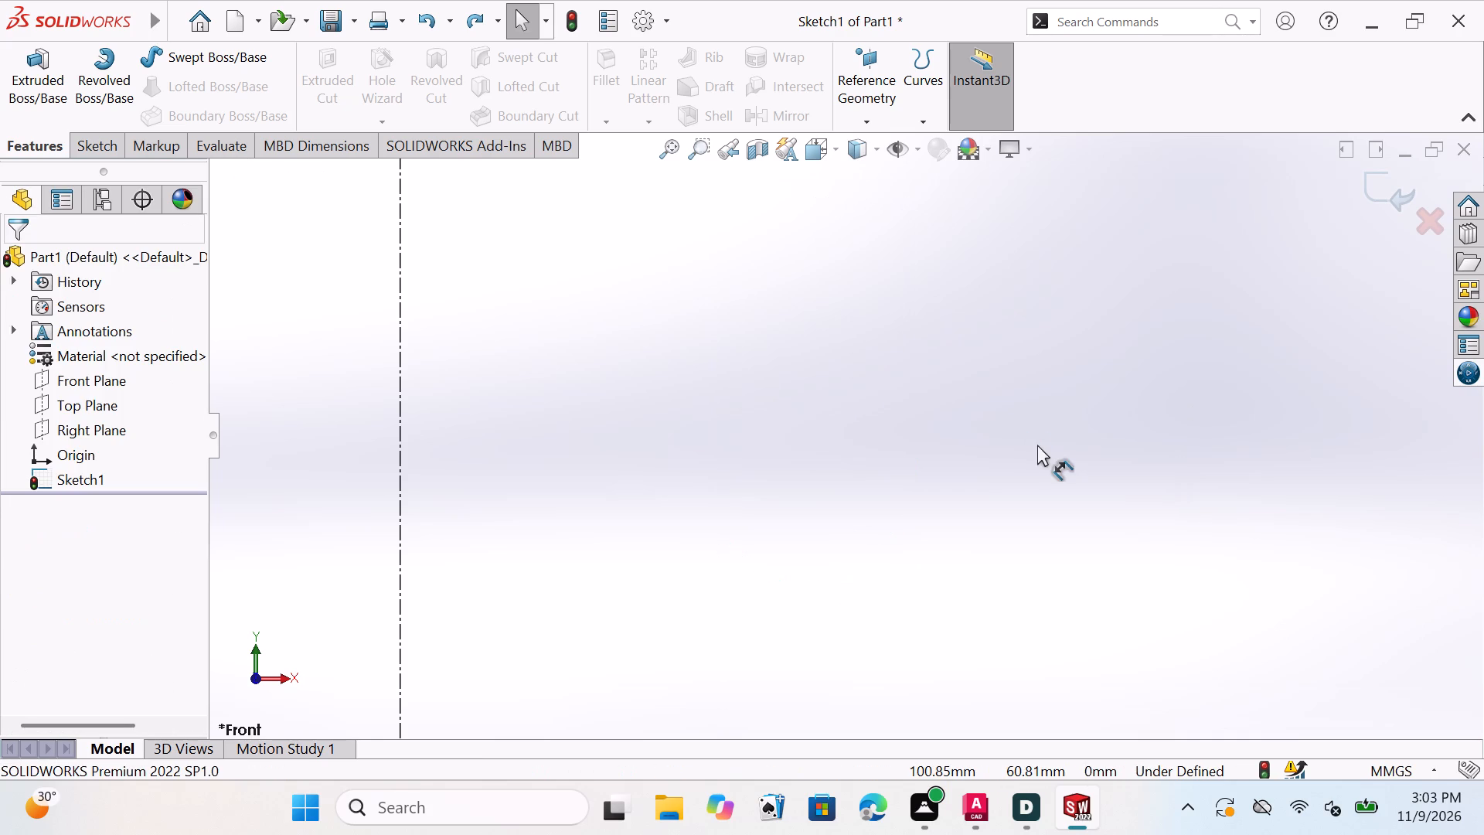
key(ctrl+z)
scroll(754, 477, down, 4)
scroll(580, 590, up, 6)
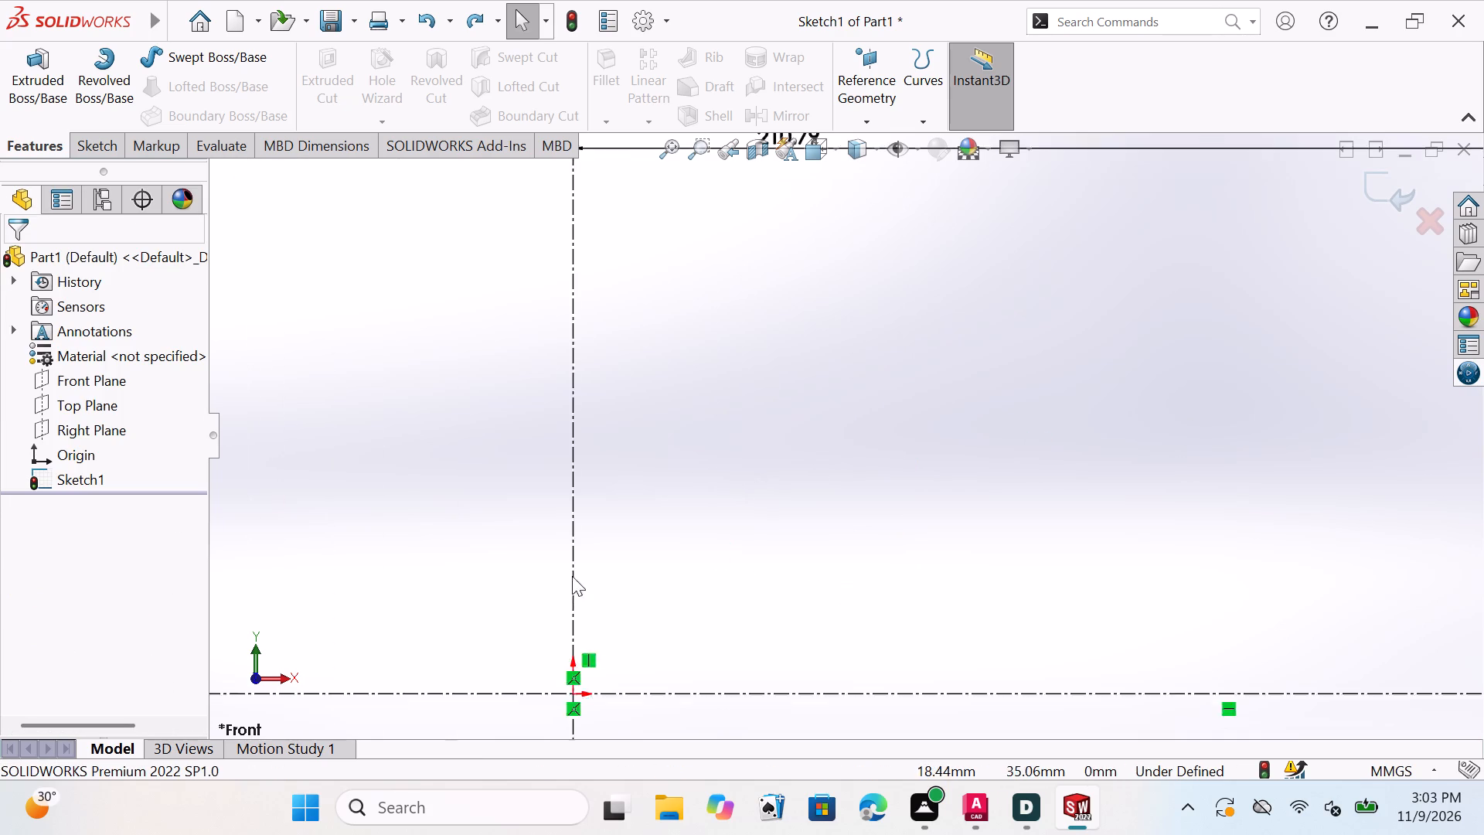
scroll(572, 576, up, 5)
scroll(799, 459, up, 5)
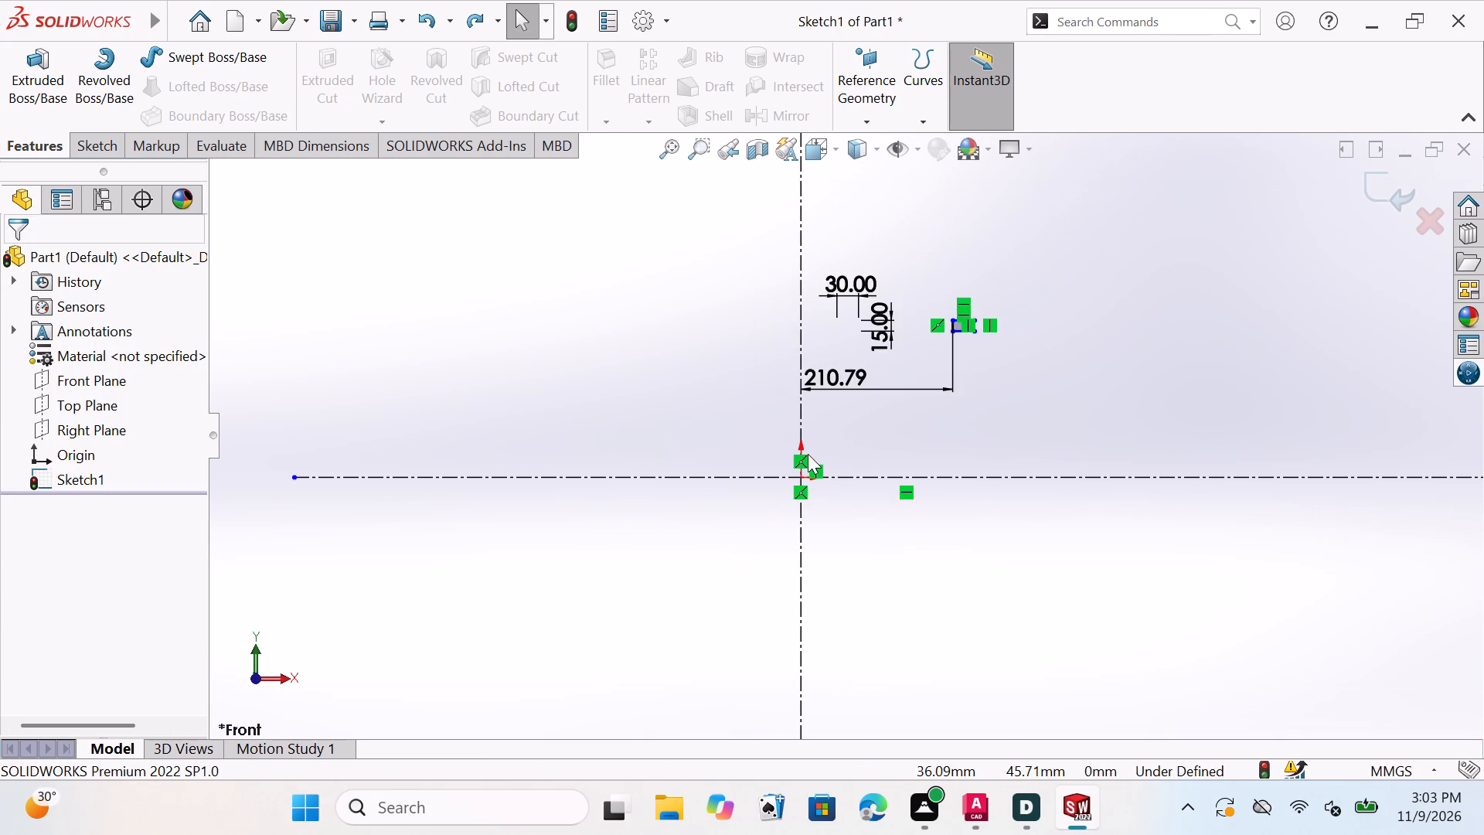
key(ctrl+z)
key(ctrl+z)
key(ctrl+z)
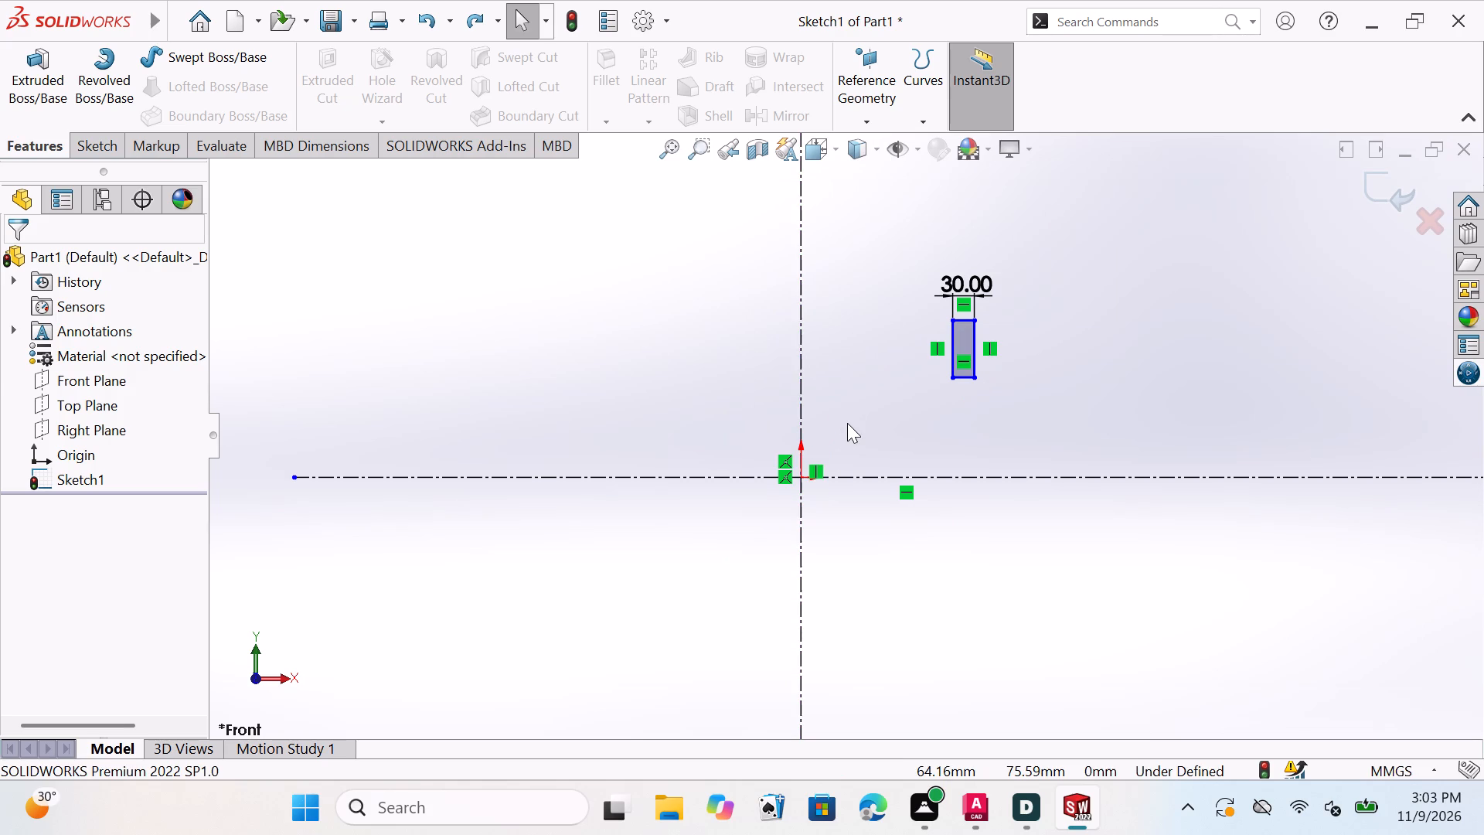
key(ctrl+z)
key(ctrl+z)
key(ctrl+z)
key(ctrl+z)
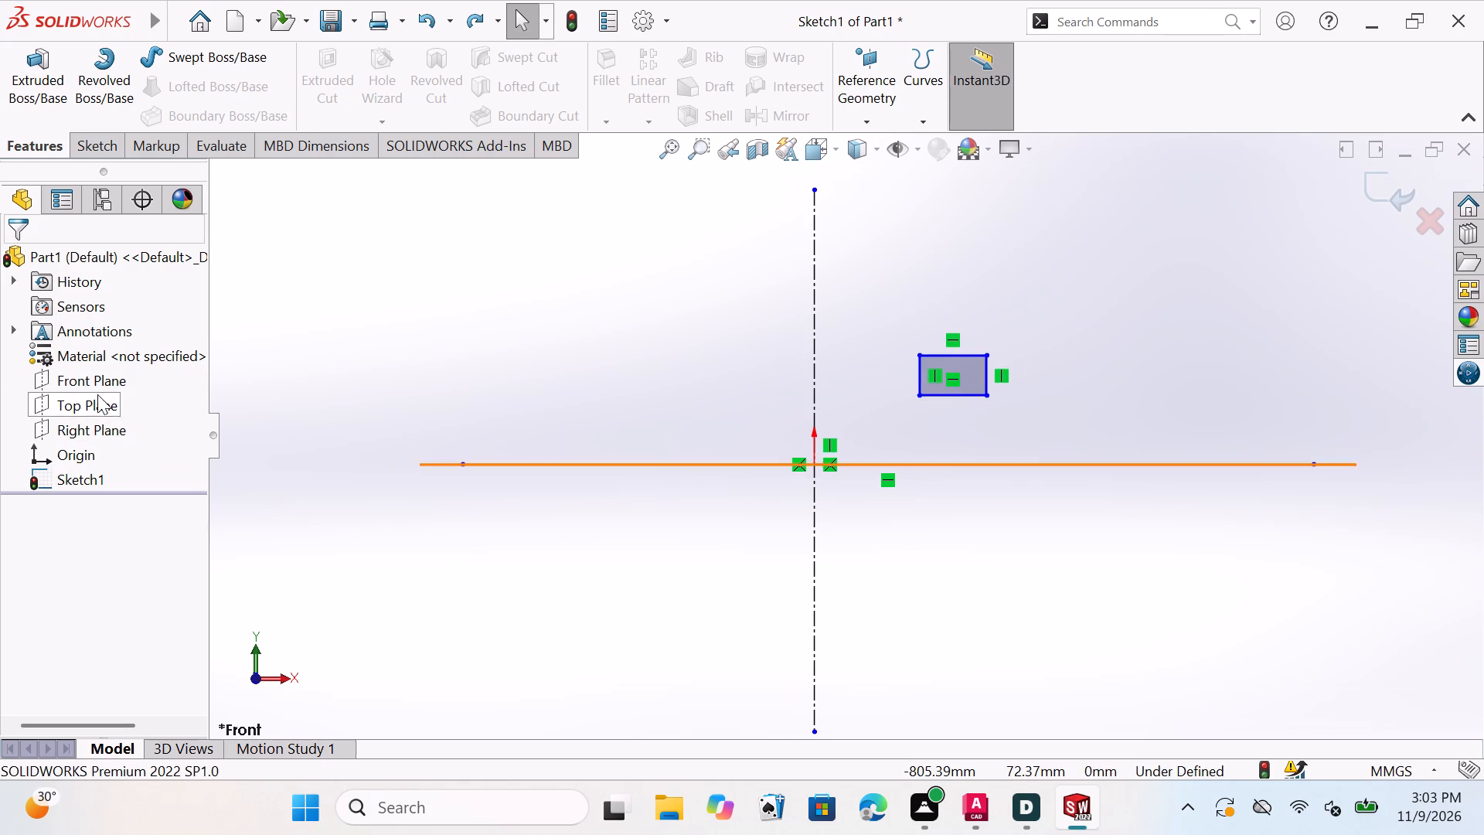
key(ctrl+z)
Orient the view normal to the Front Plane, looking at the two centrelines from the back.
click(103, 377)
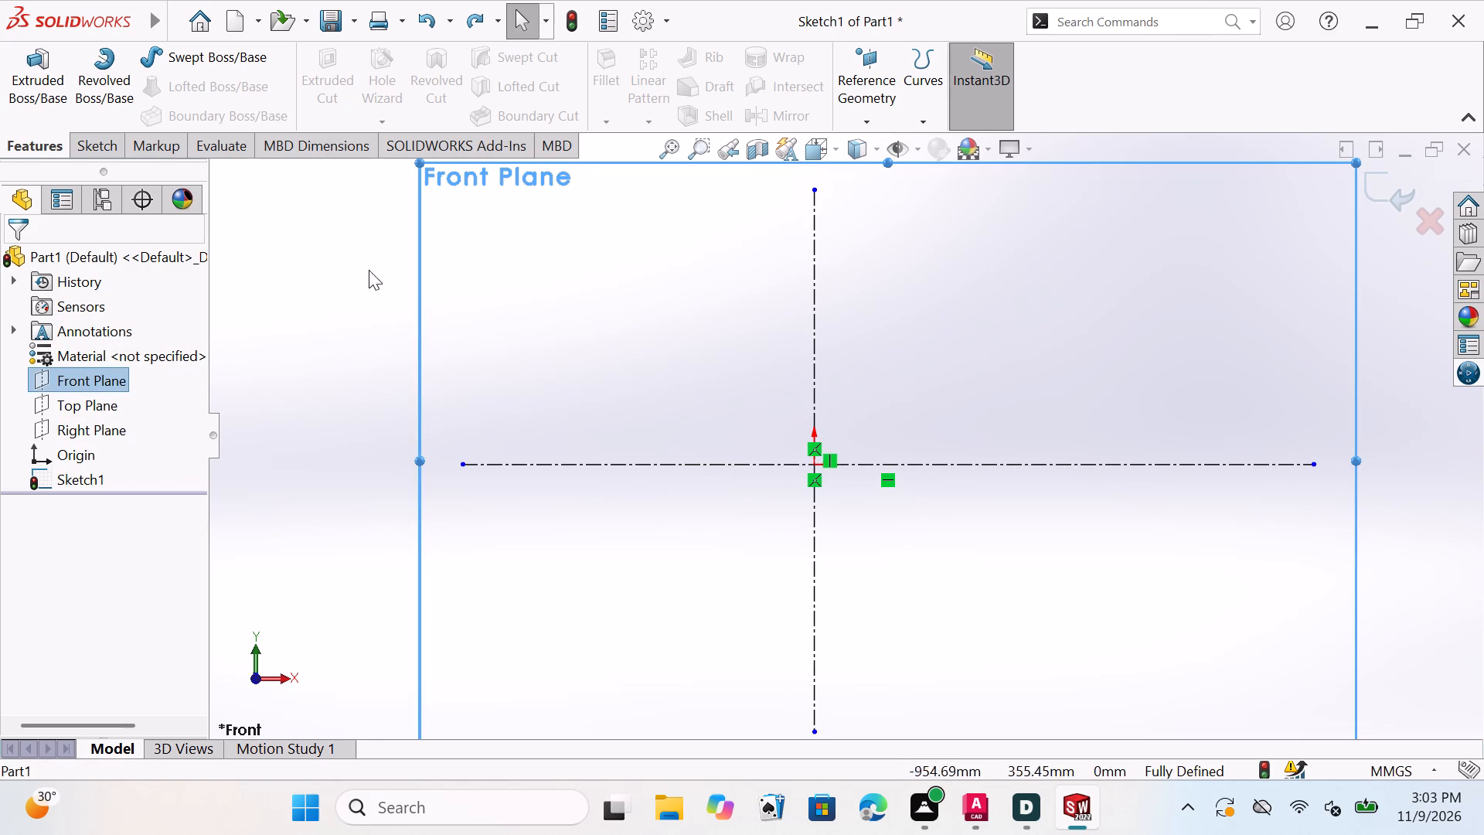
click(812, 150)
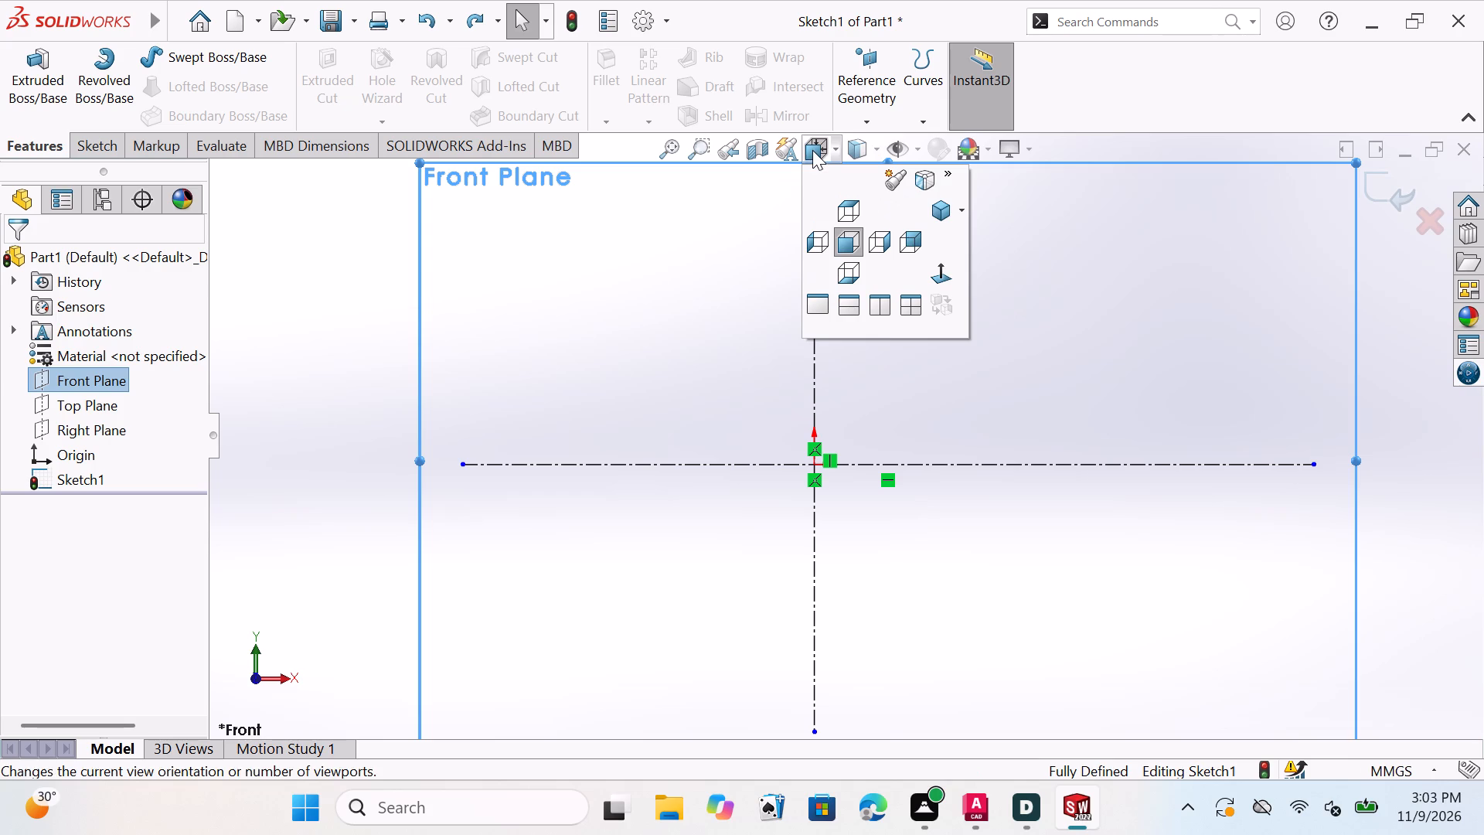
click(940, 277)
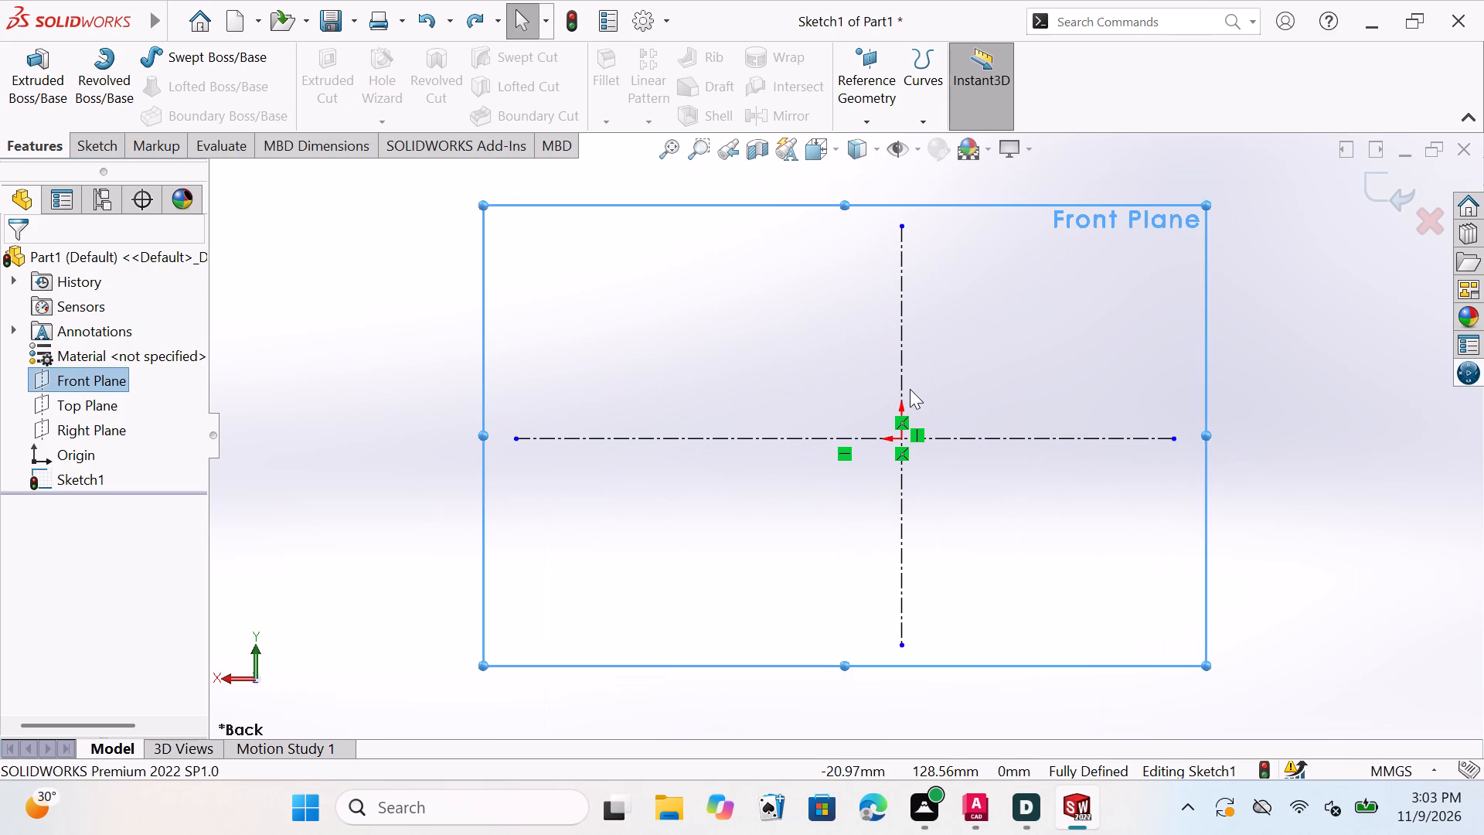
key(Escape)
key(Escape)
key(Escape)
key(Escape)
key(Escape)
key(Escape)
key(Escape)
key(Escape)
key(Escape)
key(Escape)
key(Escape)
key(Escape)
key(Escape)
key(Escape)
key(Escape)
key(Escape)
scroll(925, 423, down, 3)
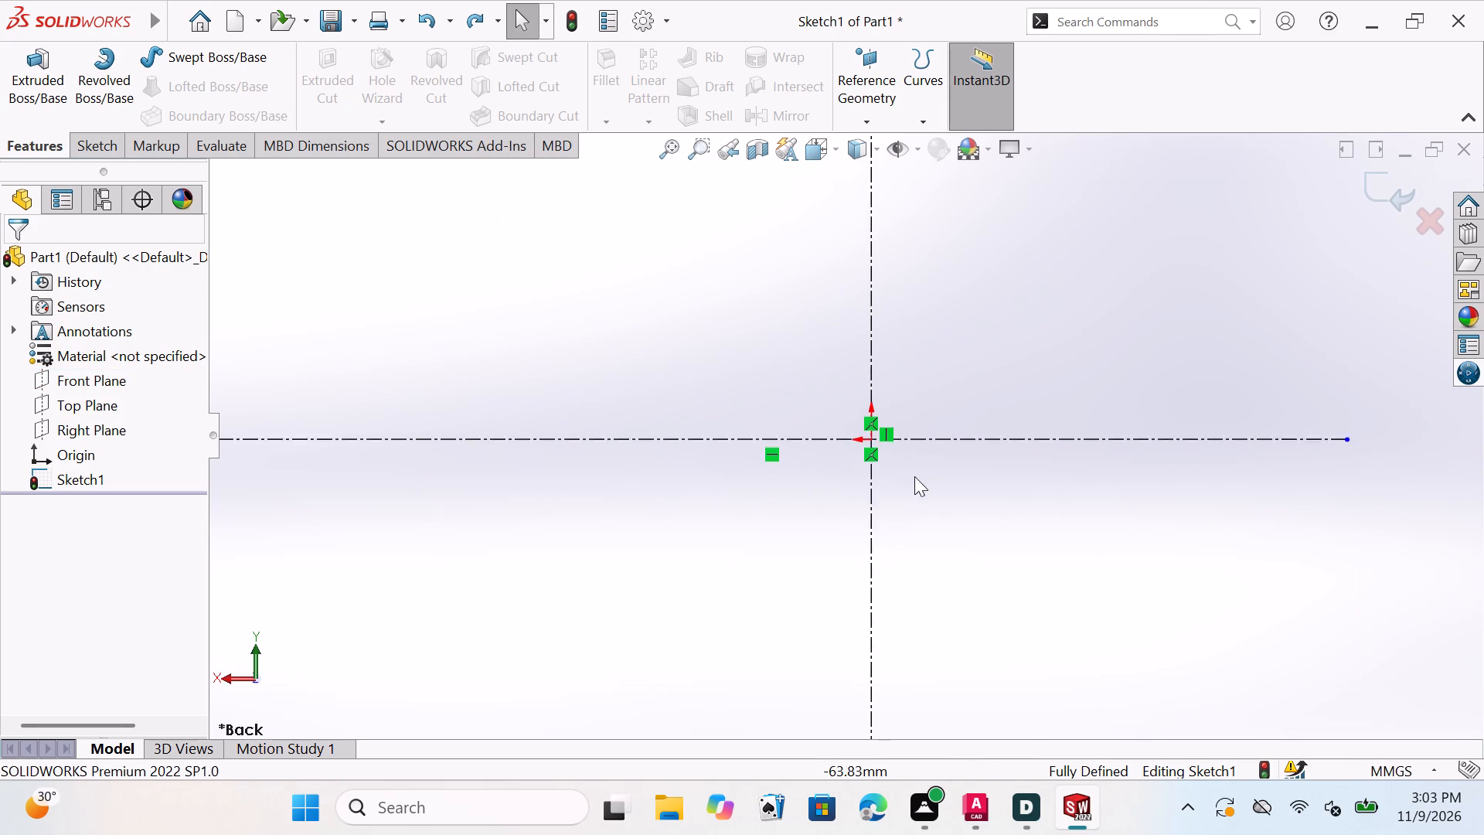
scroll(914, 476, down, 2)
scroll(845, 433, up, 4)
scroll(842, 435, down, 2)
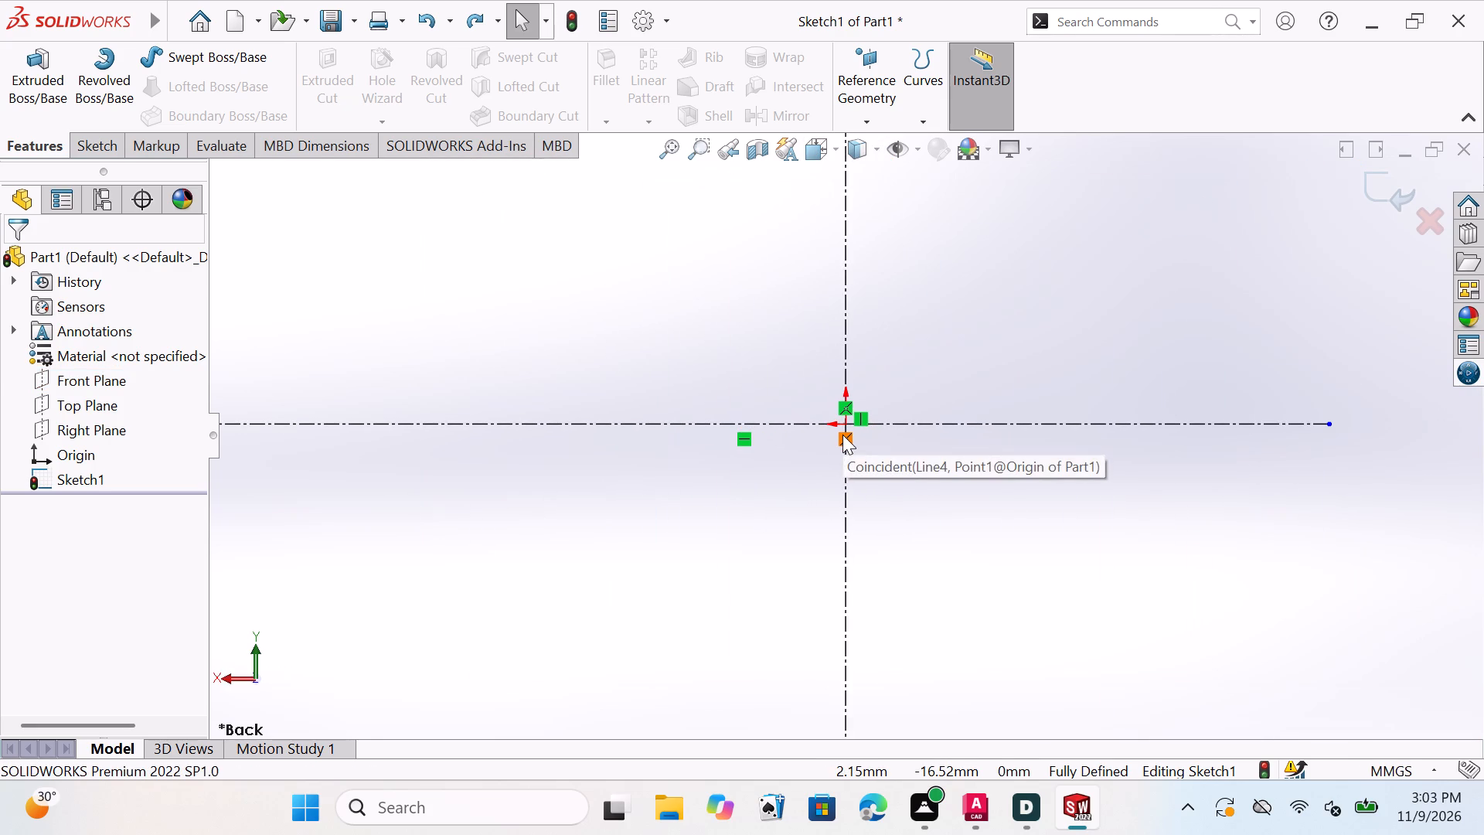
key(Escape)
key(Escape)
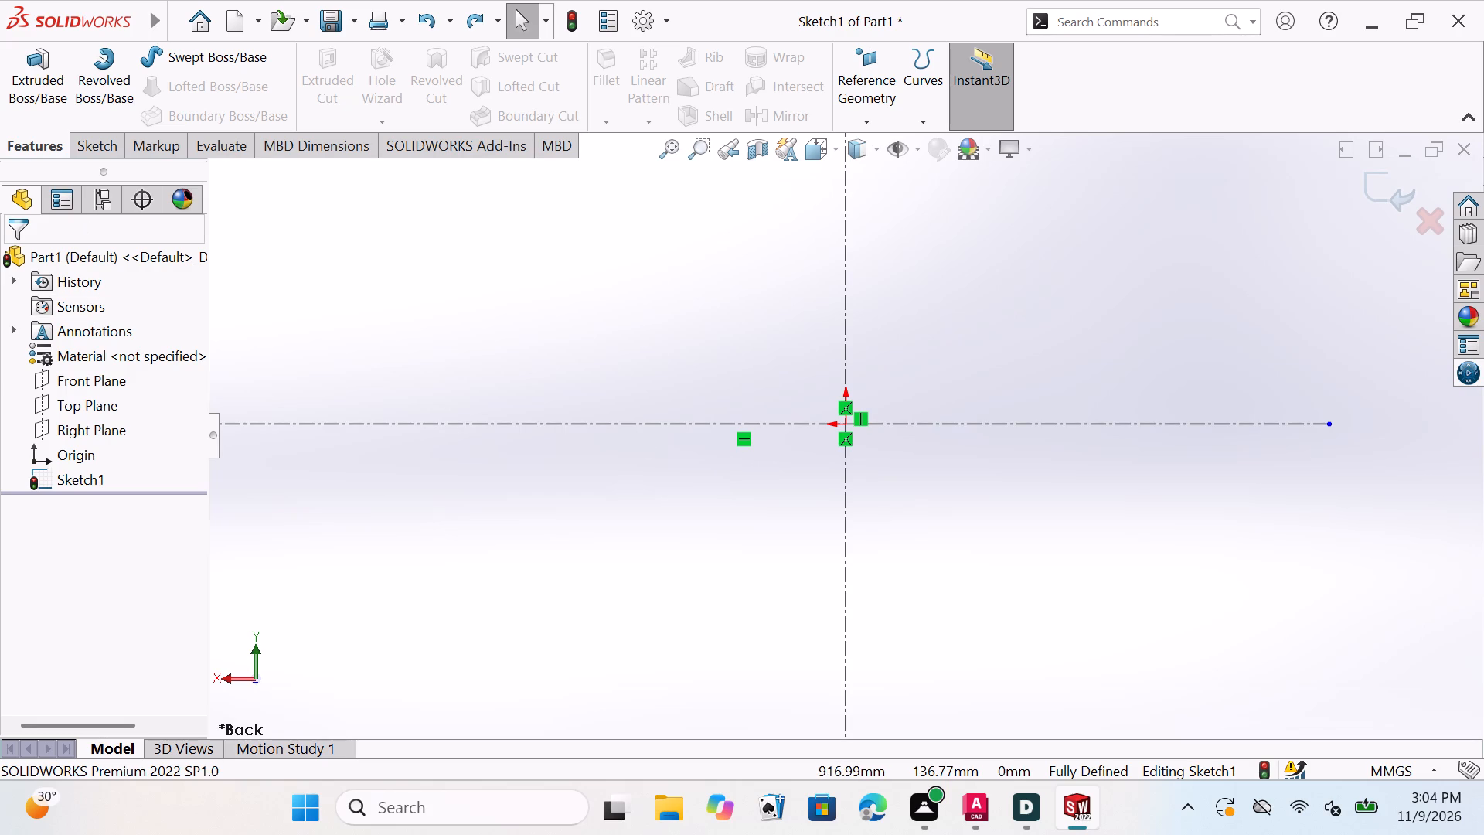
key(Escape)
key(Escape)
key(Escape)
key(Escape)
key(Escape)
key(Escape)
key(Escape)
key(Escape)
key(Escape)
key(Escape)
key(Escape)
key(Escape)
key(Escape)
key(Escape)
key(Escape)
Sketch a circle centred on the origin, where the two centrelines cross, with a radius of about 144 mm.
click(104, 139)
key(Escape)
key(Escape)
key(Escape)
key(Escape)
key(Escape)
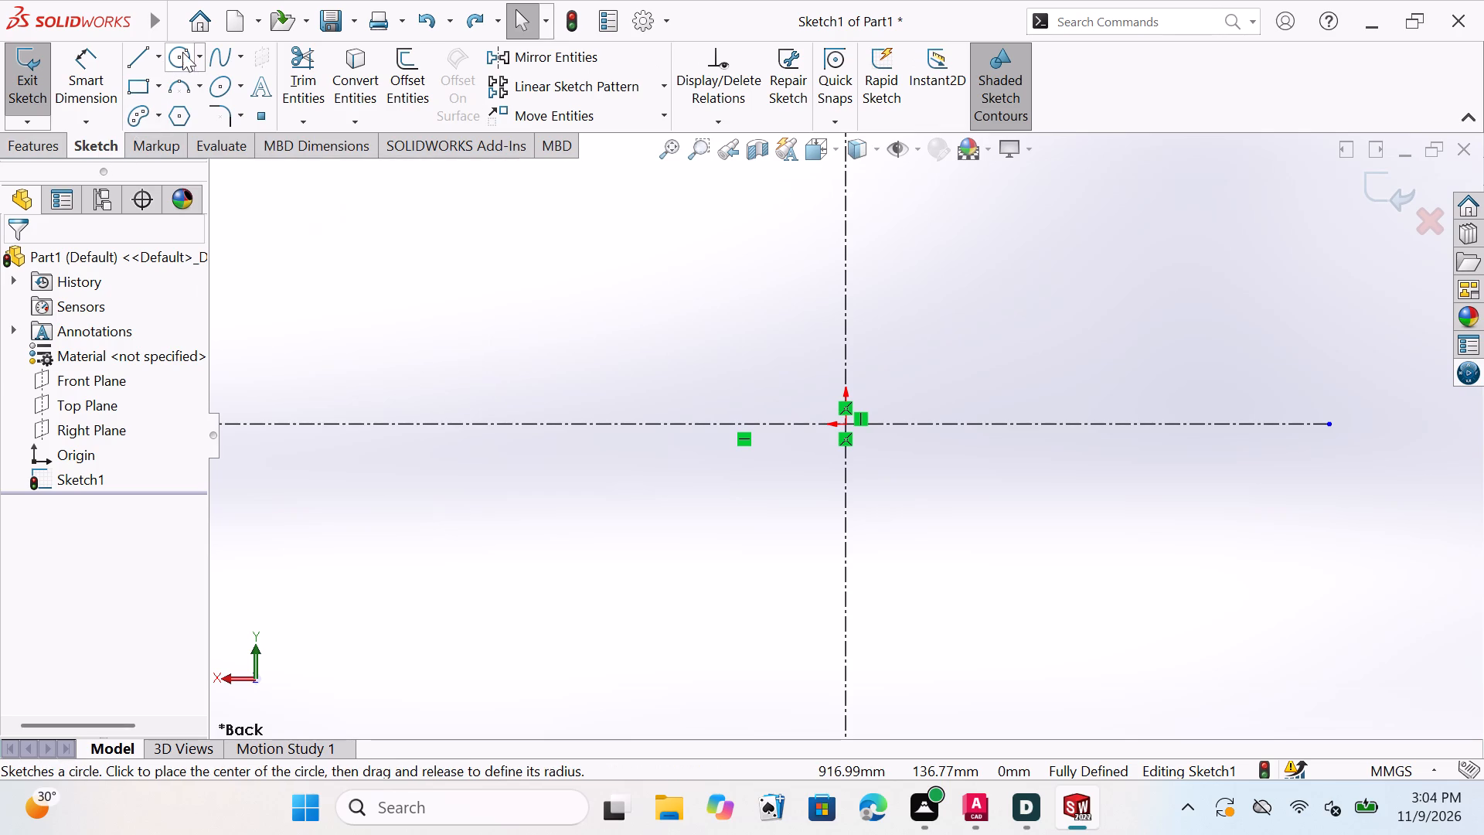
click(178, 54)
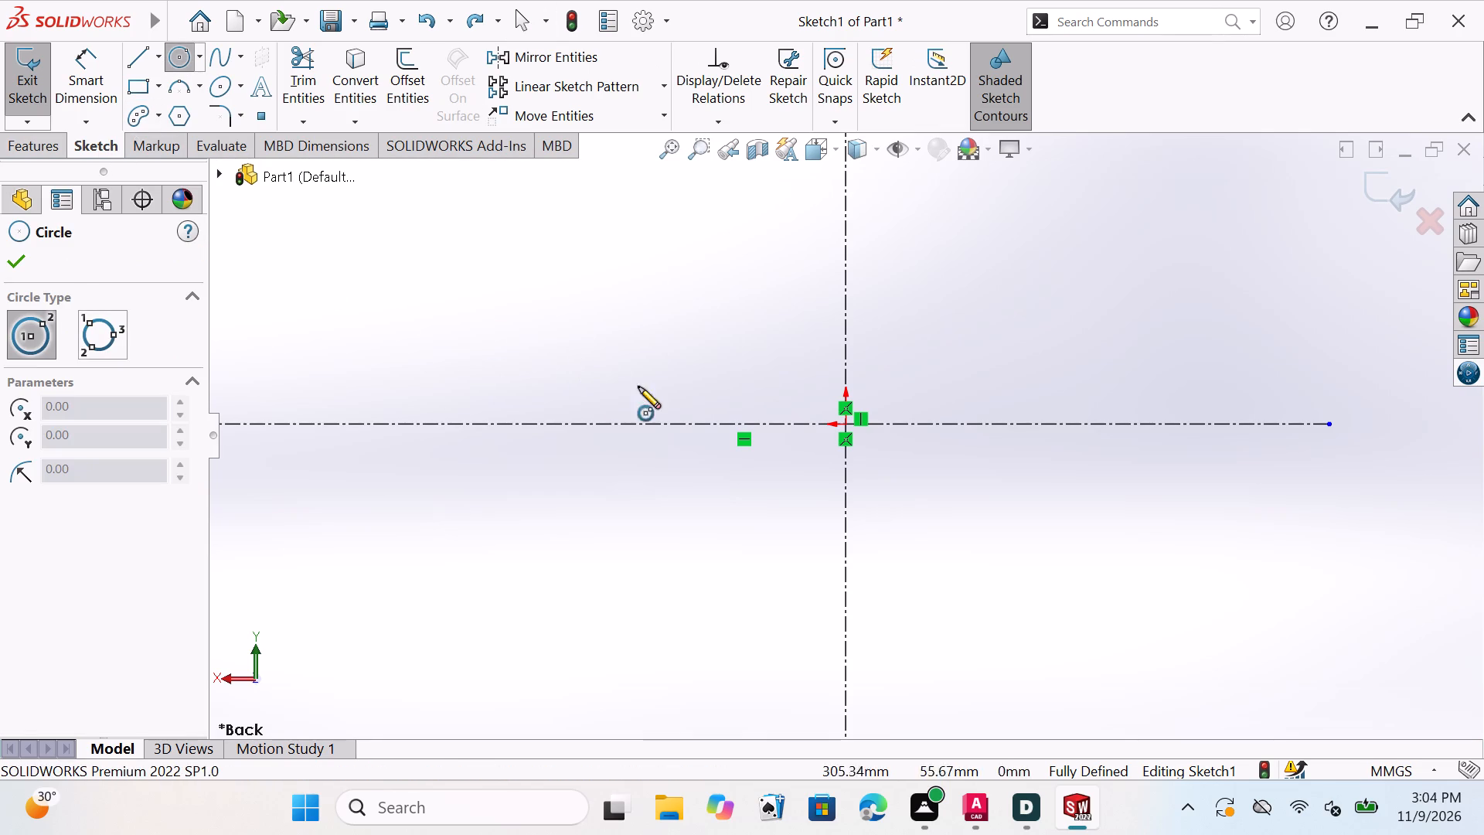
click(846, 424)
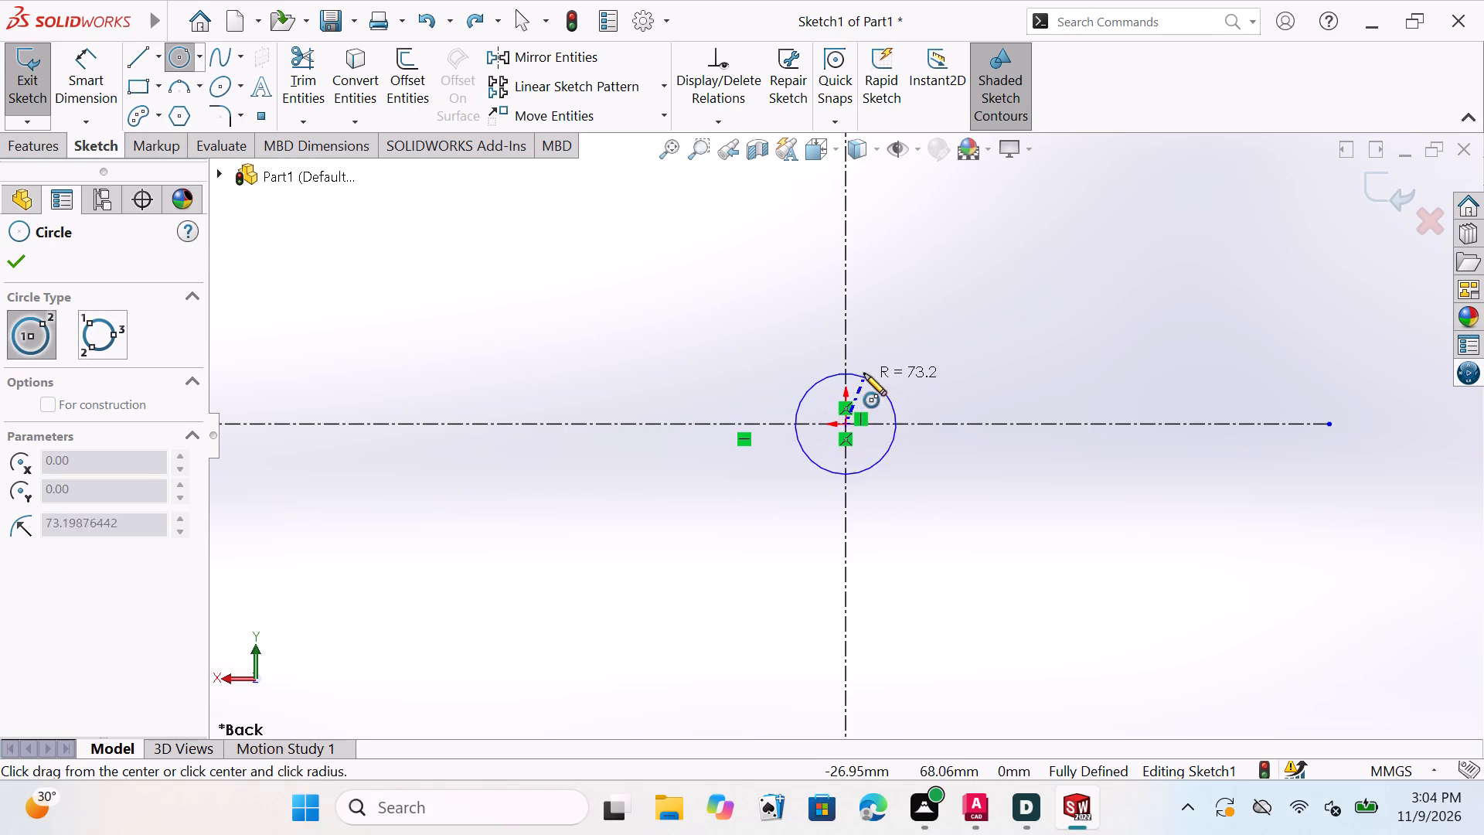
click(916, 355)
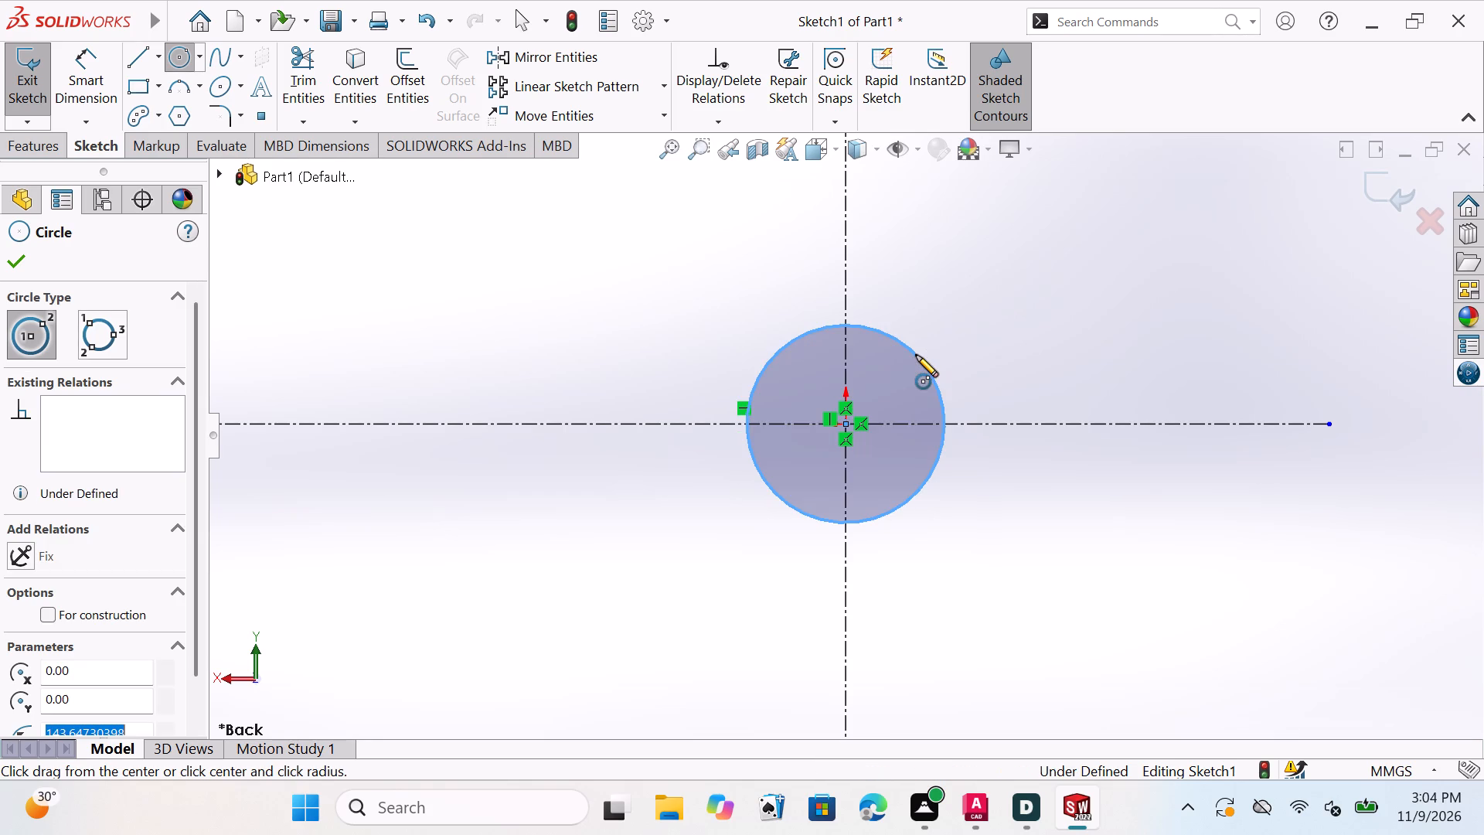
click(12, 253)
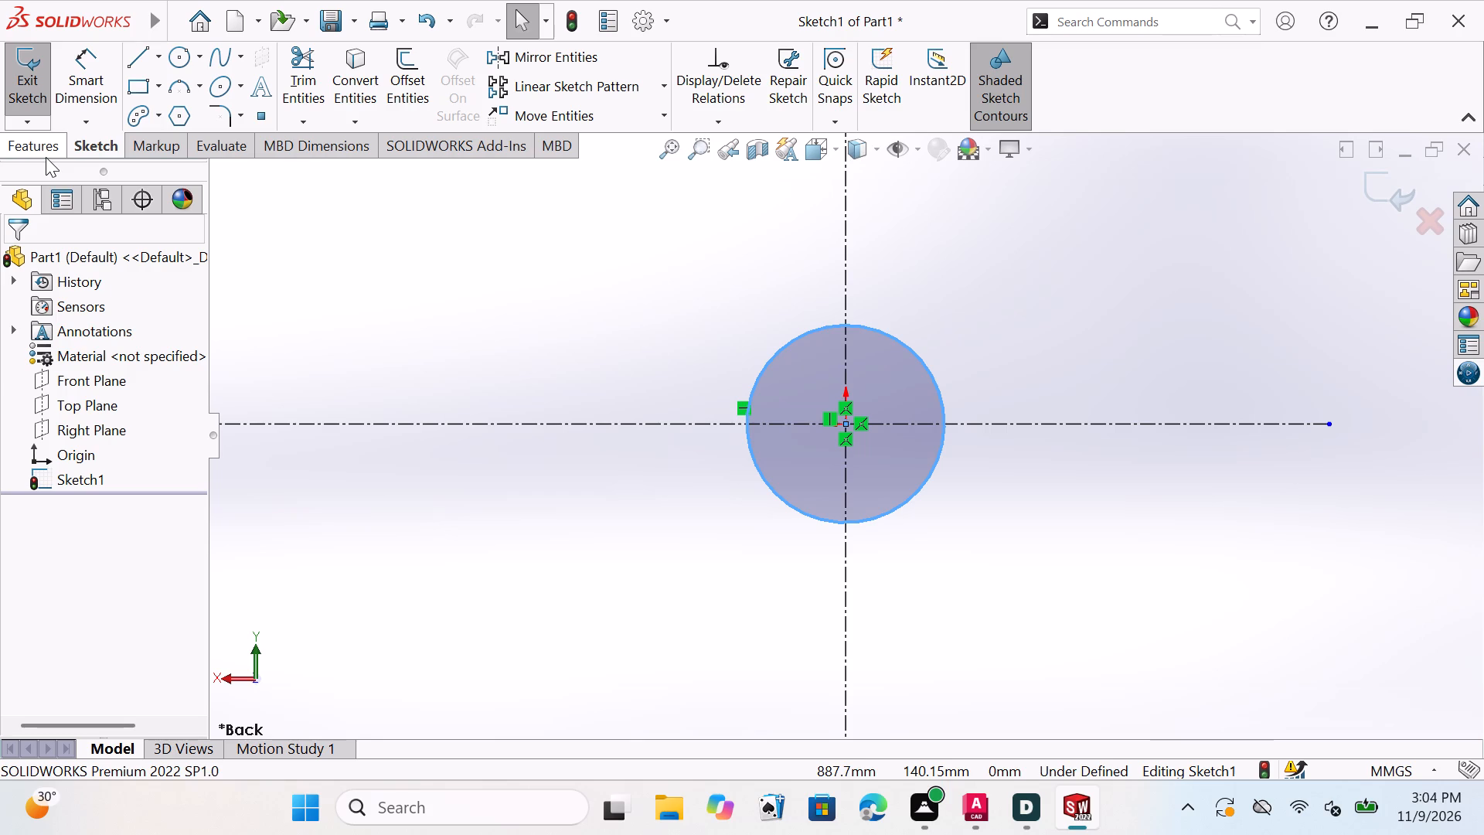
Dimension the circle's diameter and set it to 30 mm.
key(Escape)
key(Escape)
click(85, 83)
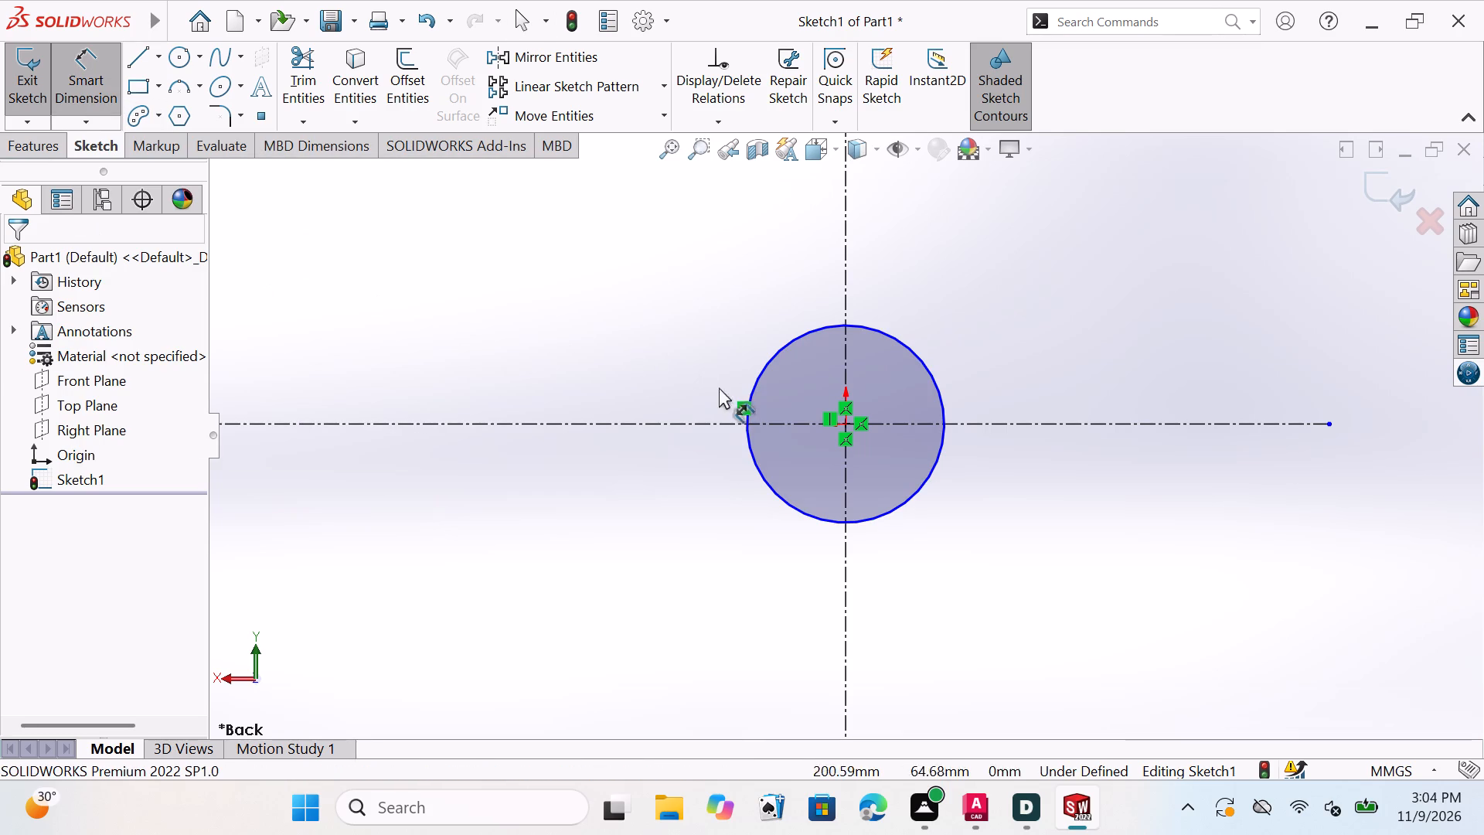
click(757, 371)
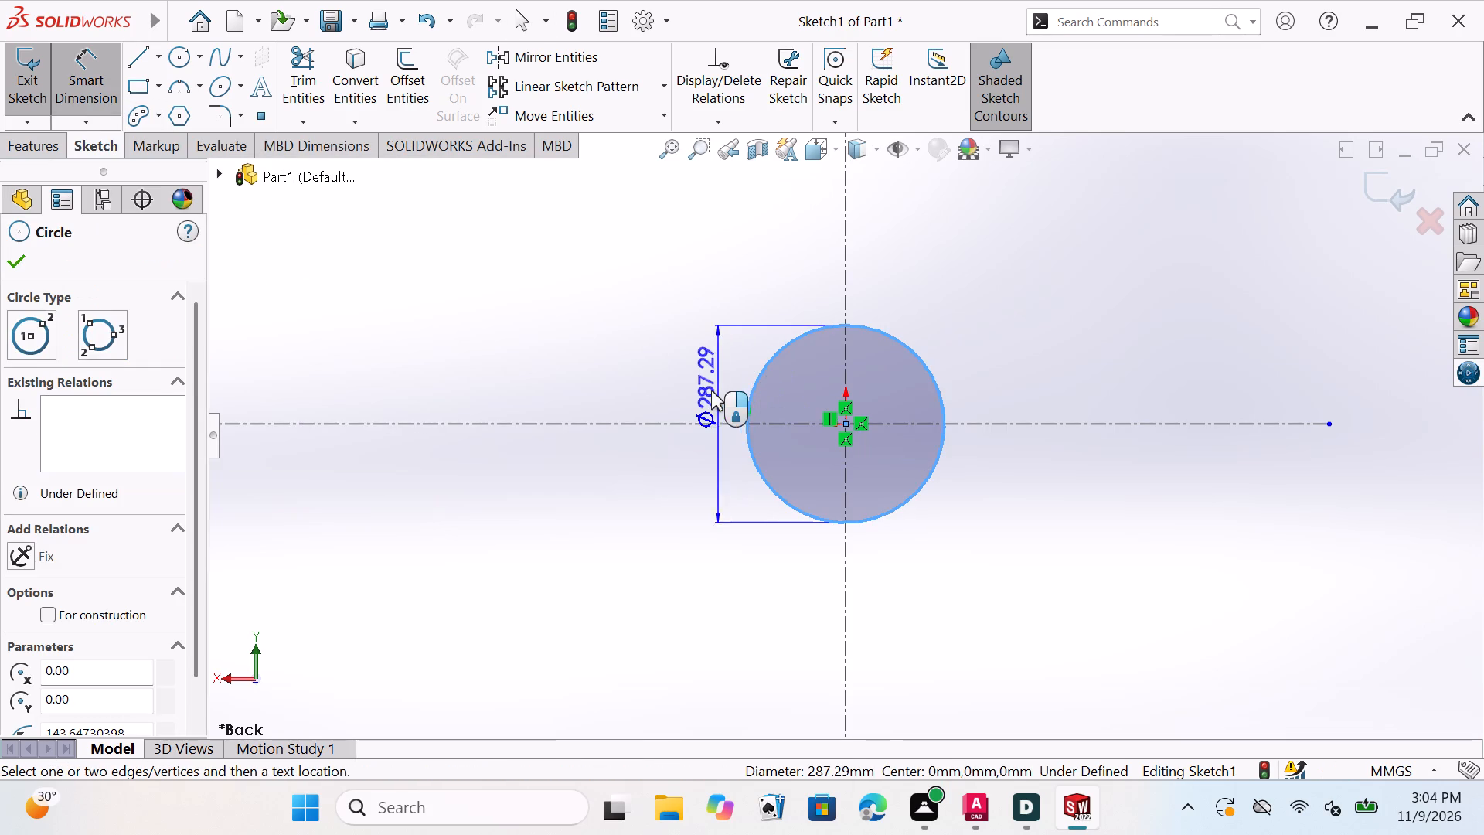
click(689, 393)
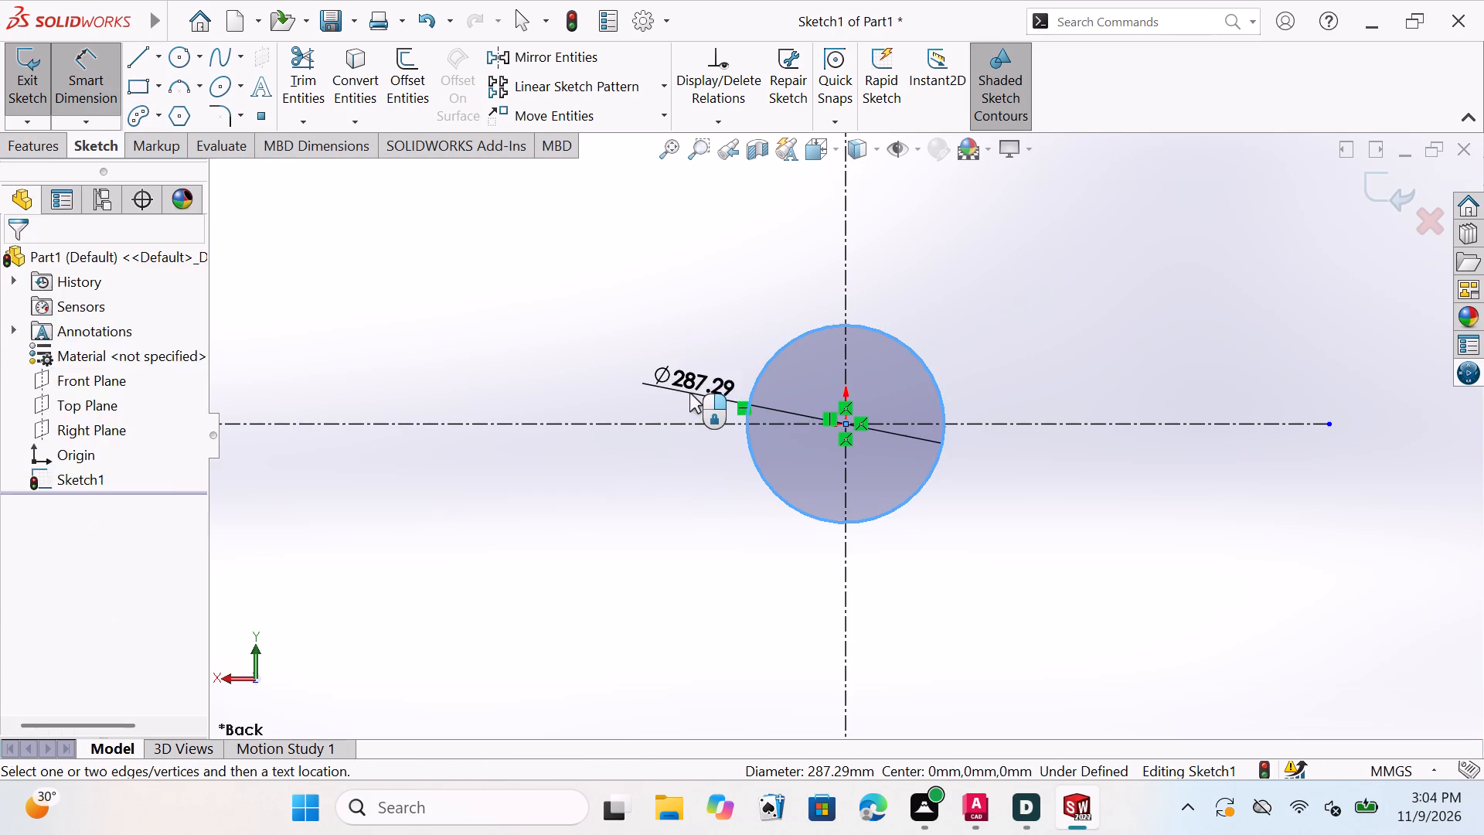
click(706, 417)
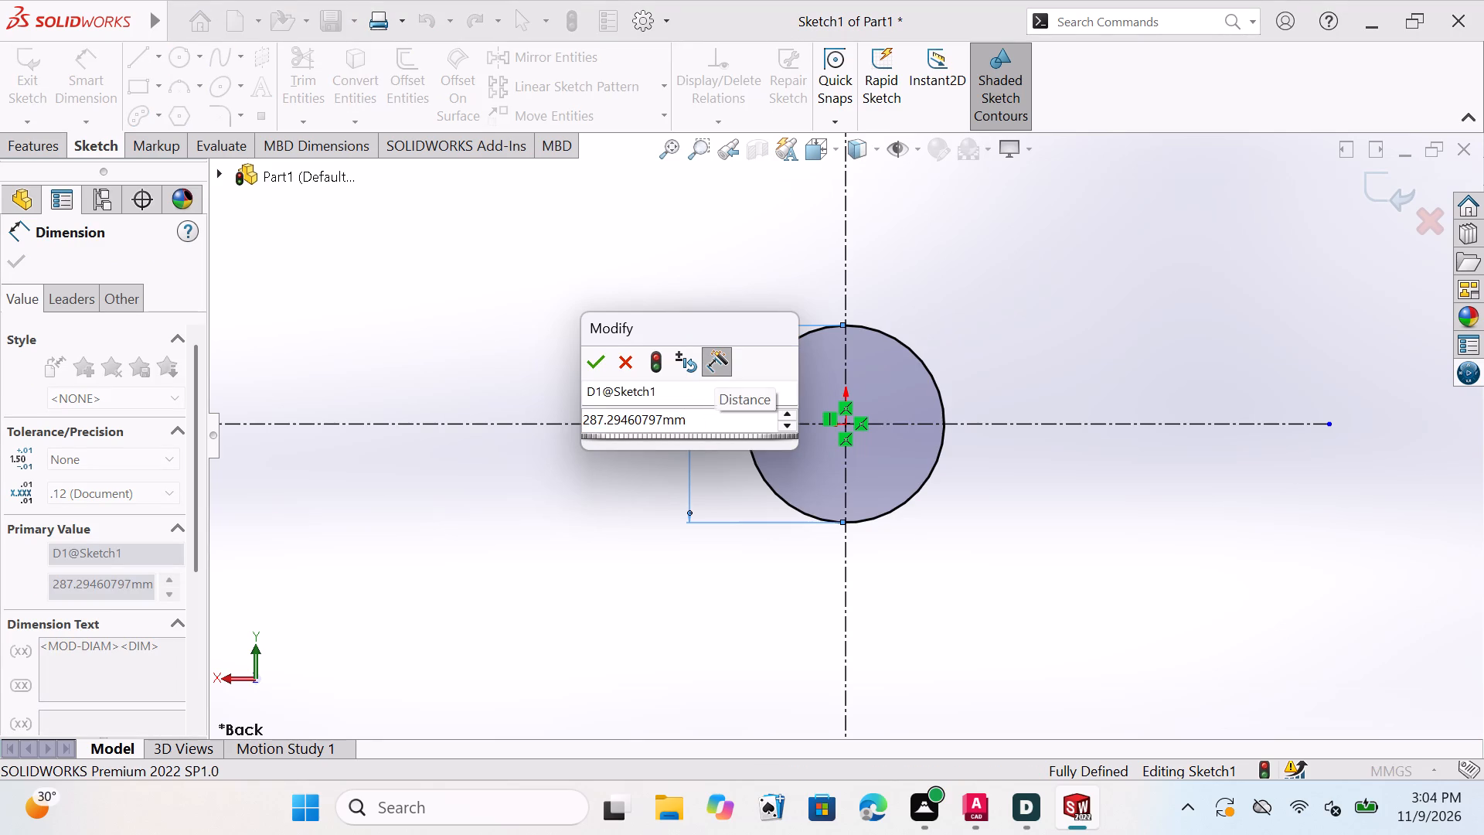
key(BackSpace)
key(BackSpace)
key(BackSpace)
key(BackSpace)
key(BackSpace)
key(BackSpace)
key(BackSpace)
key(BackSpace)
key(BackSpace)
key(BackSpace)
key(BackSpace)
key(BackSpace)
key(BackSpace)
key(BackSpace)
key(BackSpace)
key(BackSpace)
key(BackSpace)
key(BackSpace)
key(BackSpace)
key(BackSpace)
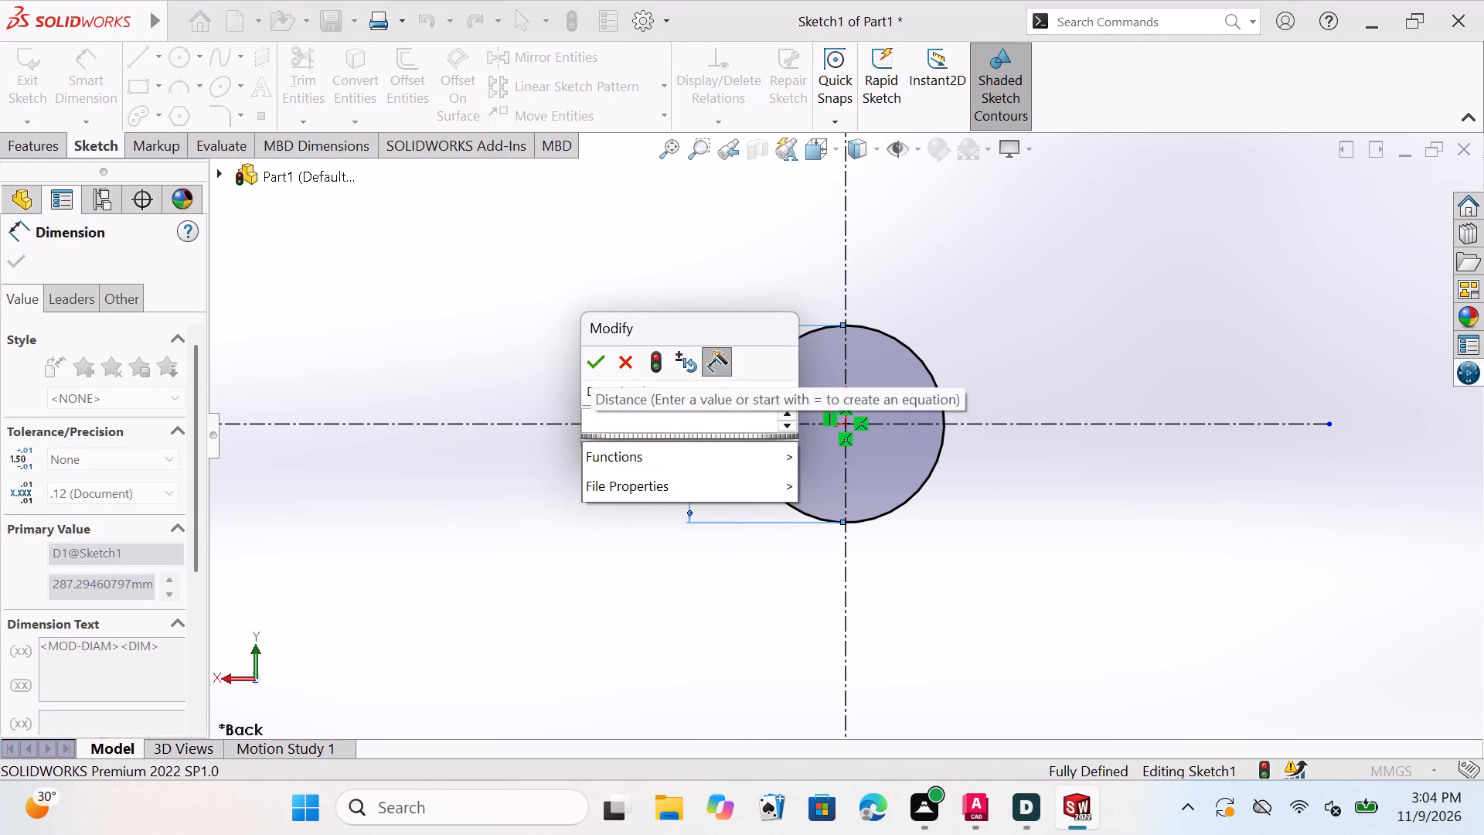
text(30)
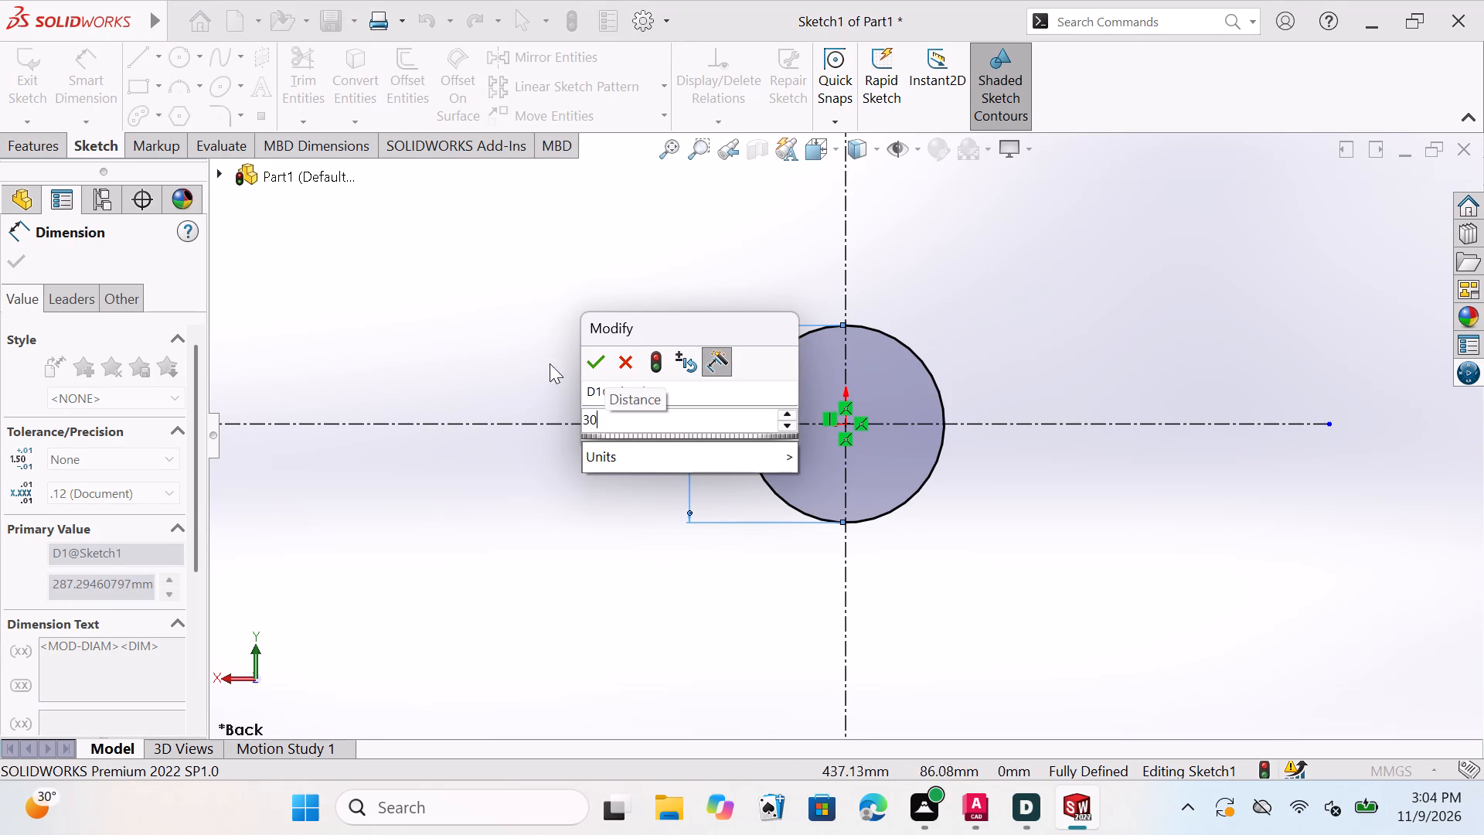
click(594, 356)
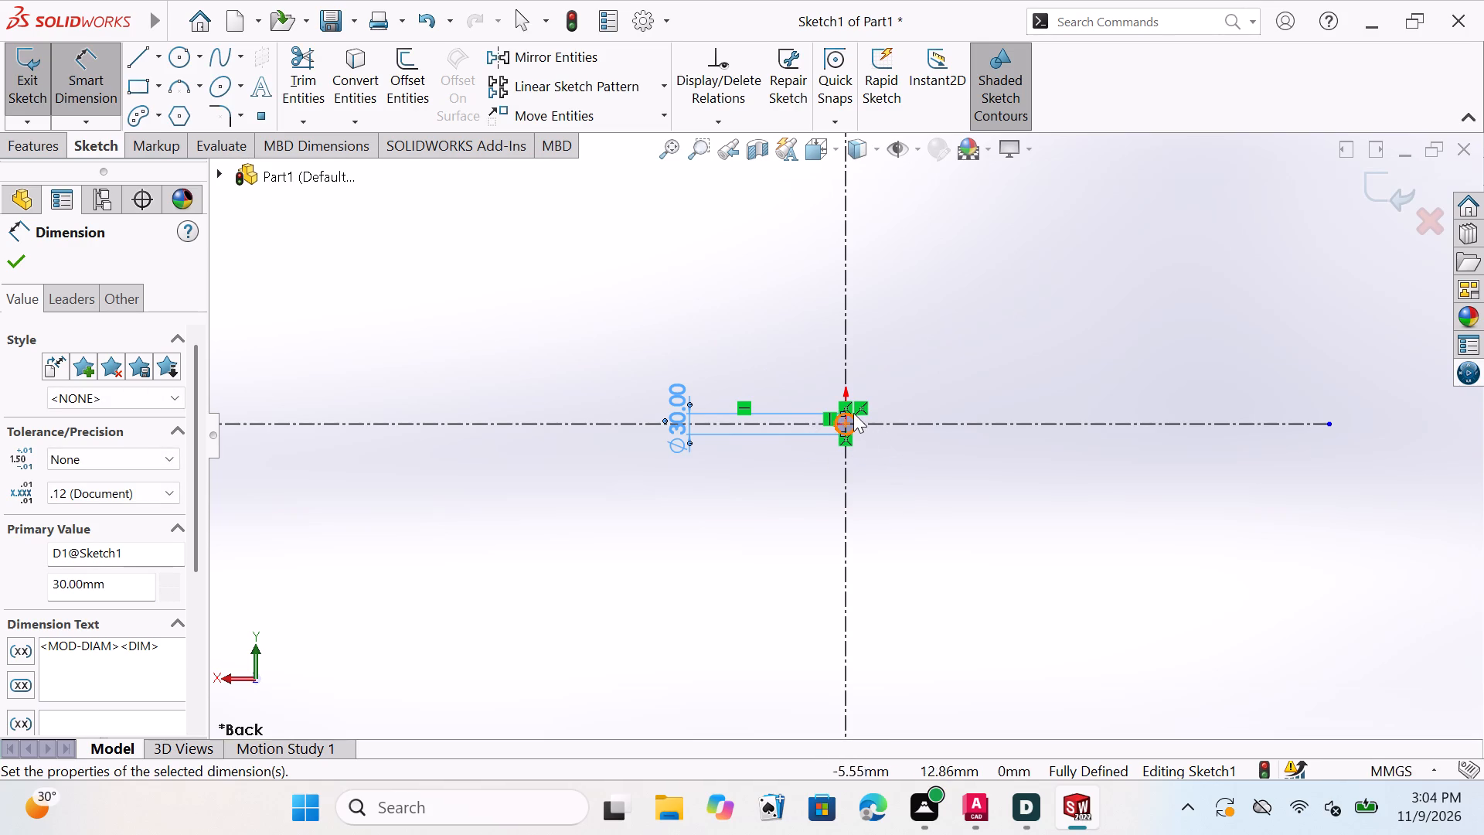
scroll(854, 412, down, 8)
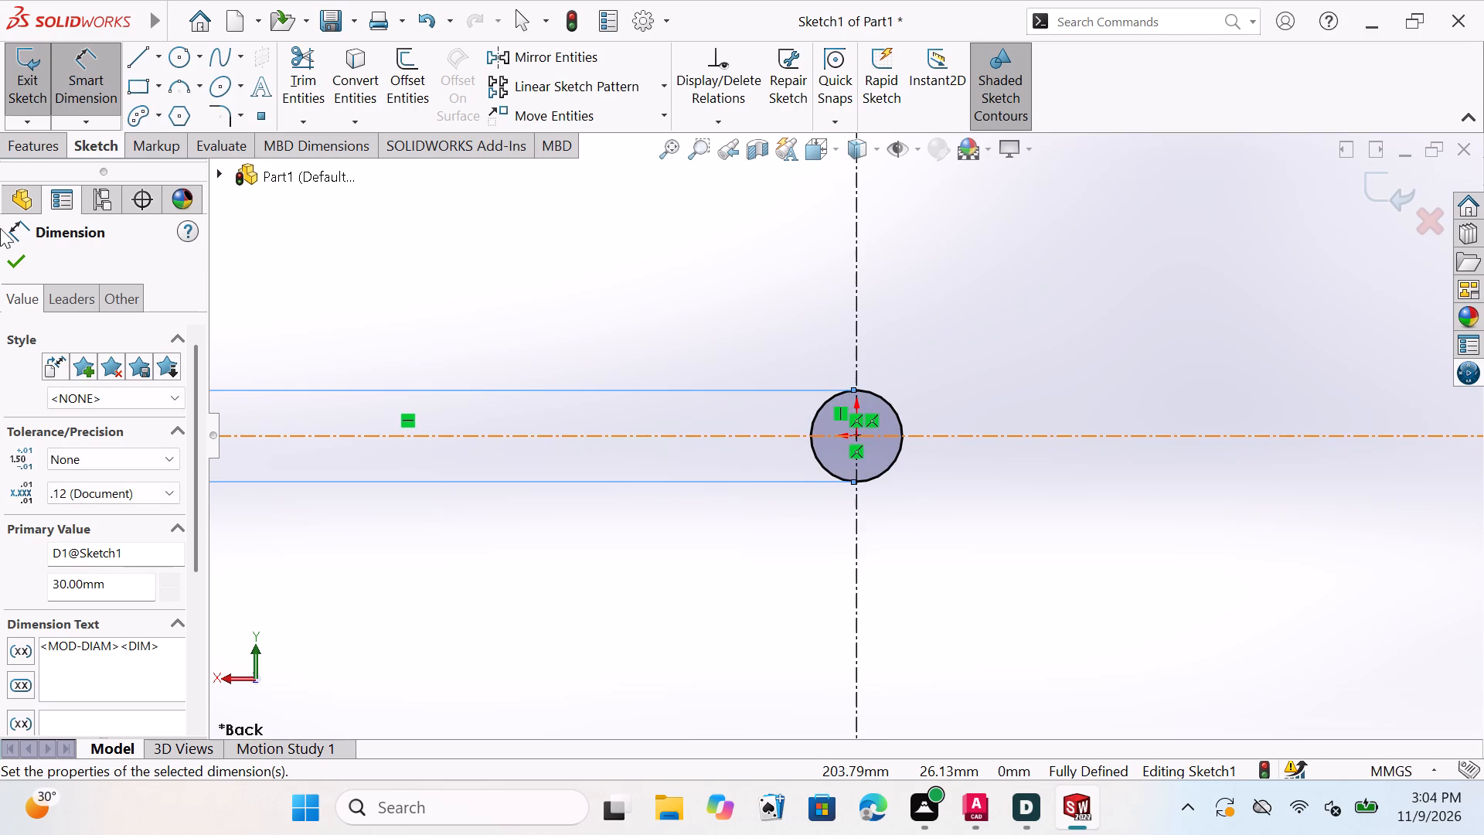
click(19, 255)
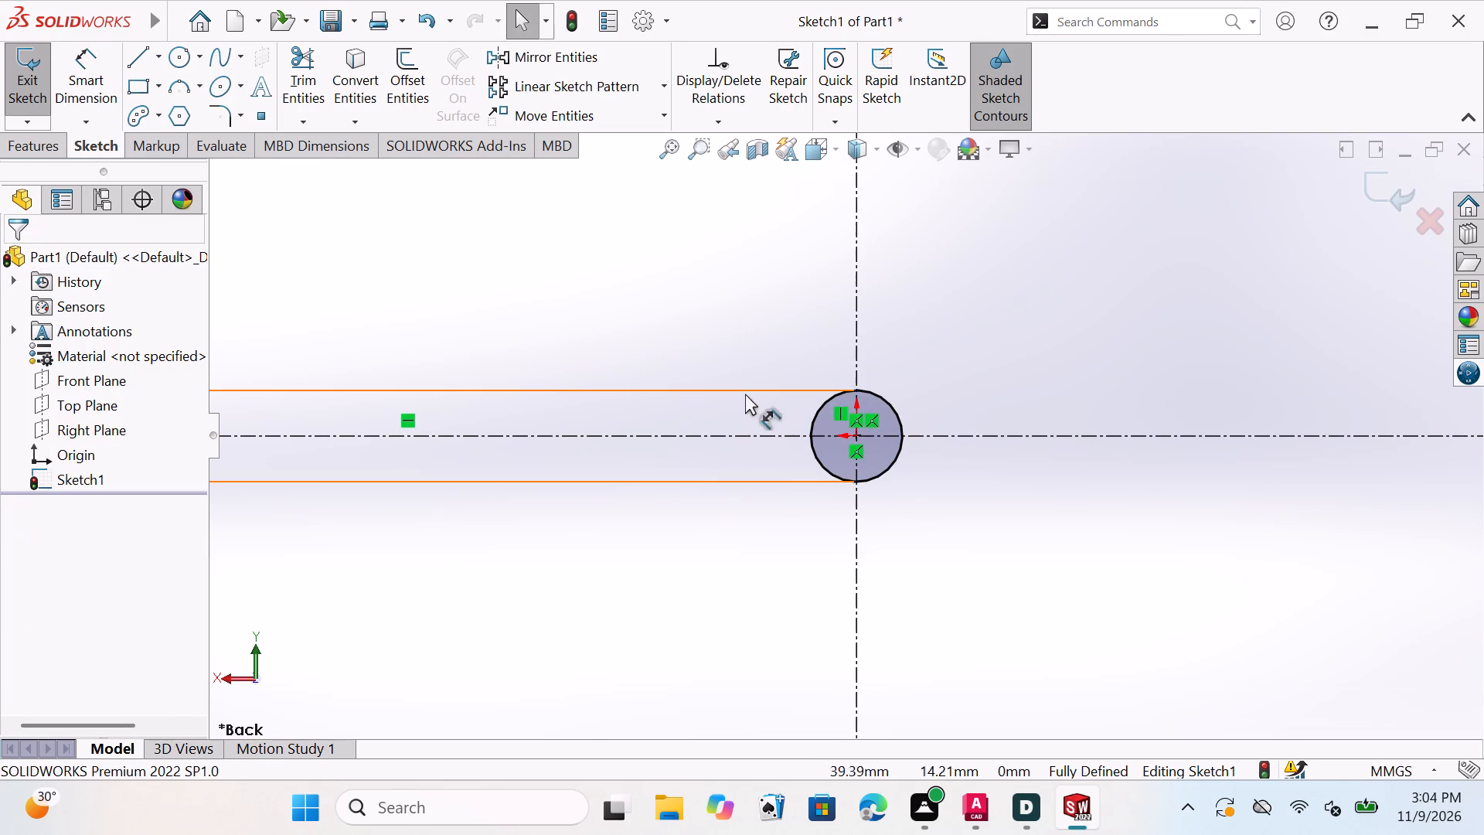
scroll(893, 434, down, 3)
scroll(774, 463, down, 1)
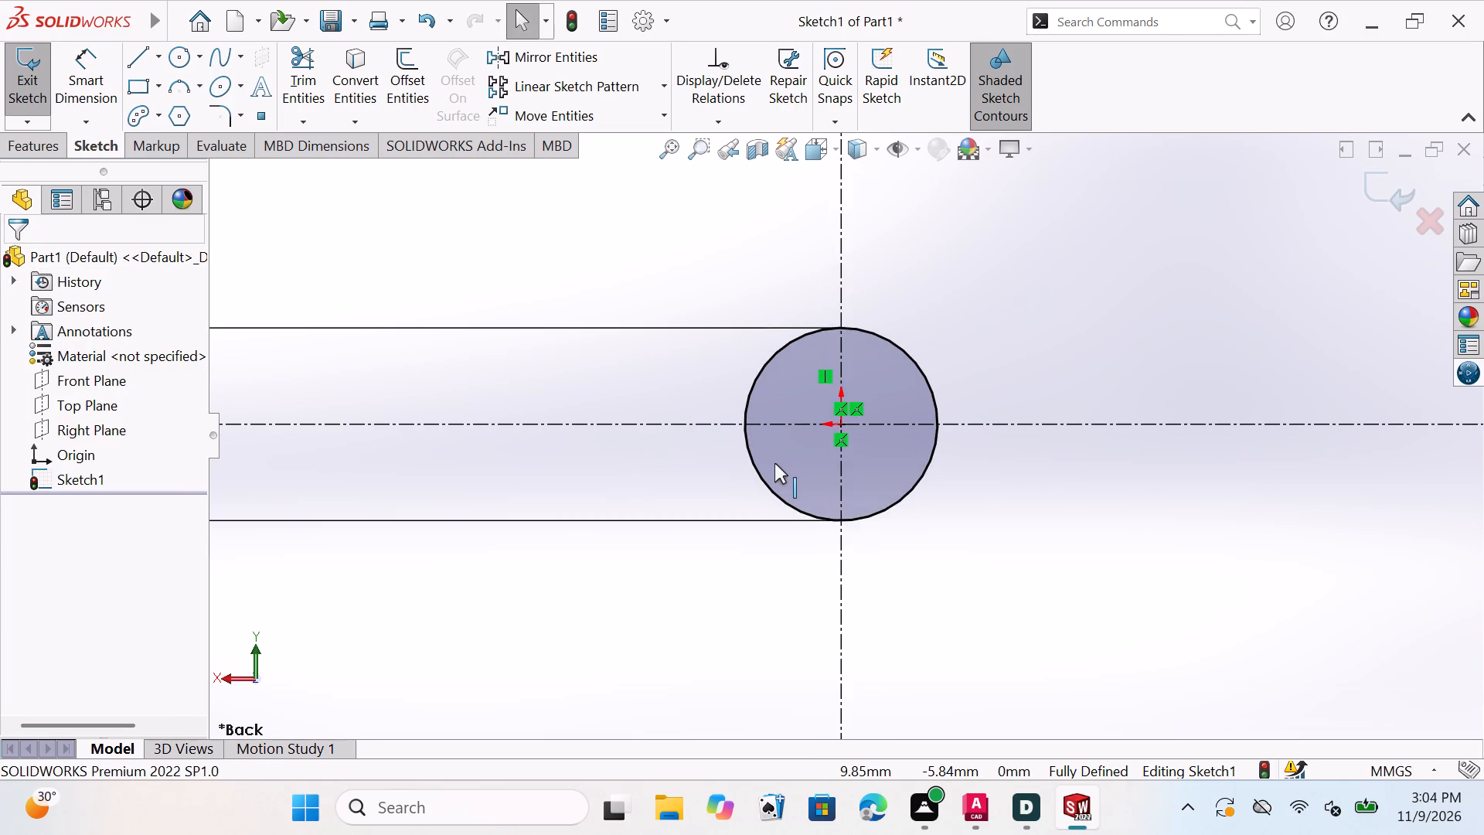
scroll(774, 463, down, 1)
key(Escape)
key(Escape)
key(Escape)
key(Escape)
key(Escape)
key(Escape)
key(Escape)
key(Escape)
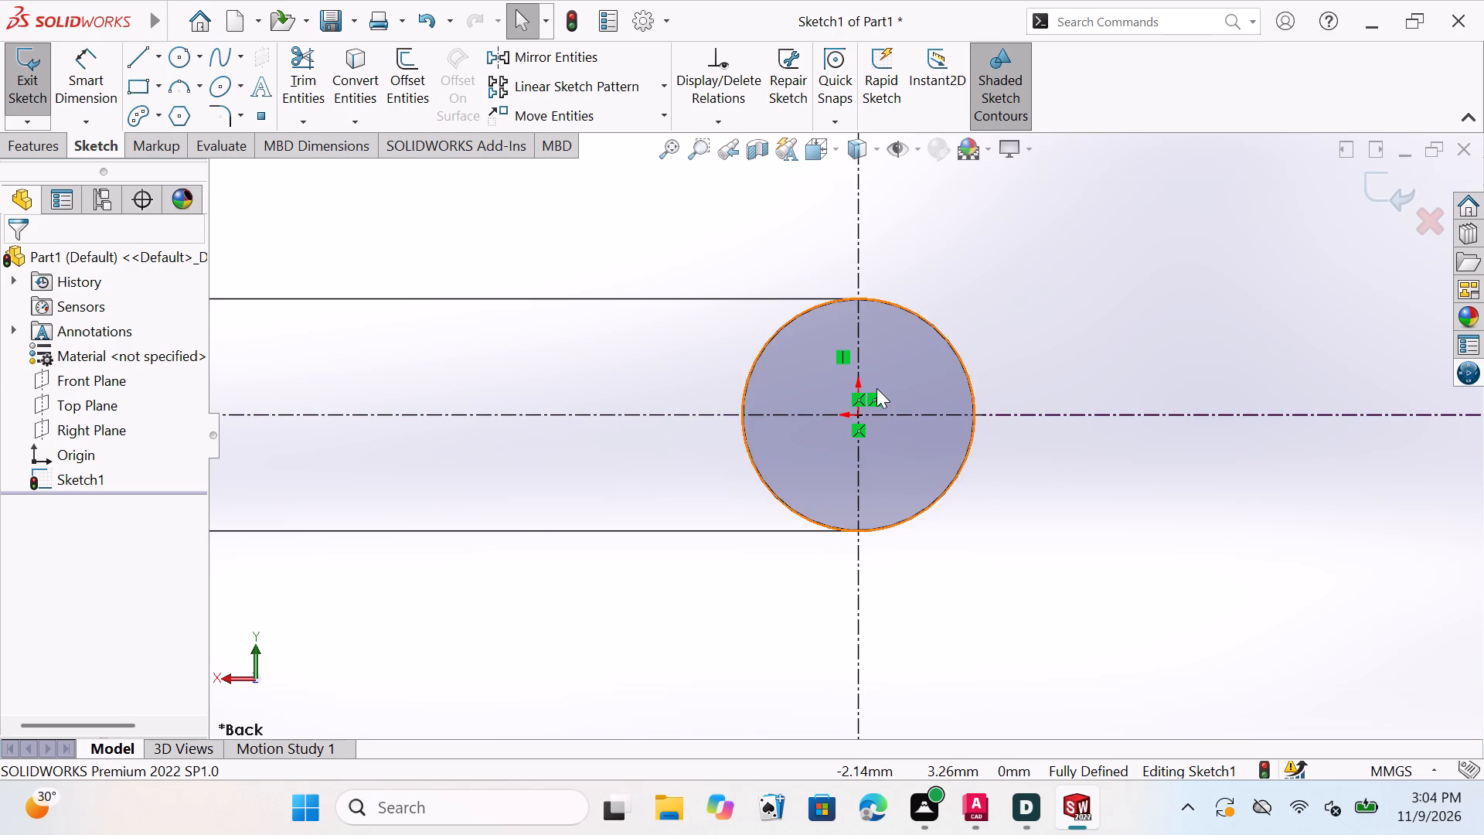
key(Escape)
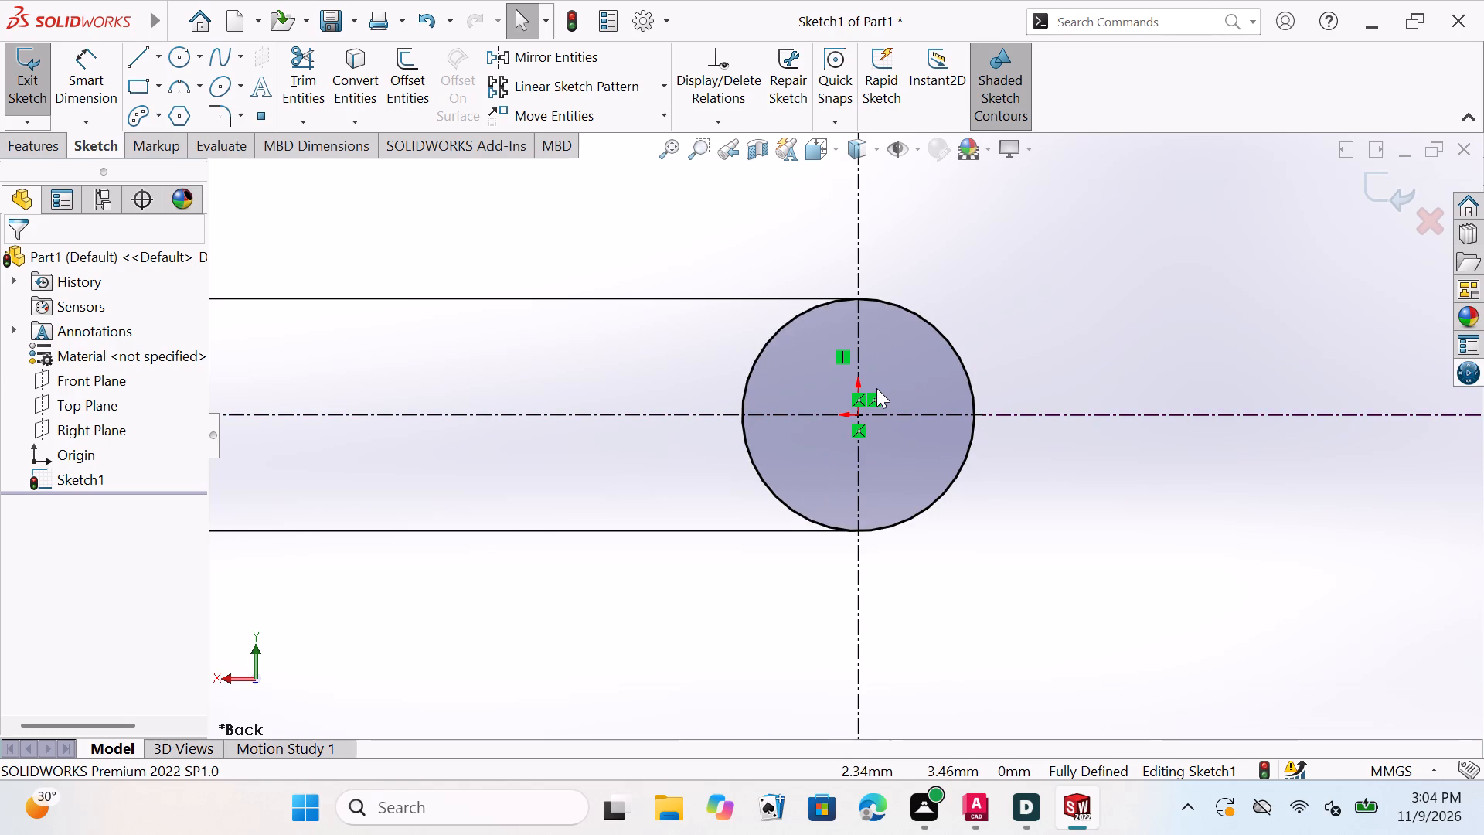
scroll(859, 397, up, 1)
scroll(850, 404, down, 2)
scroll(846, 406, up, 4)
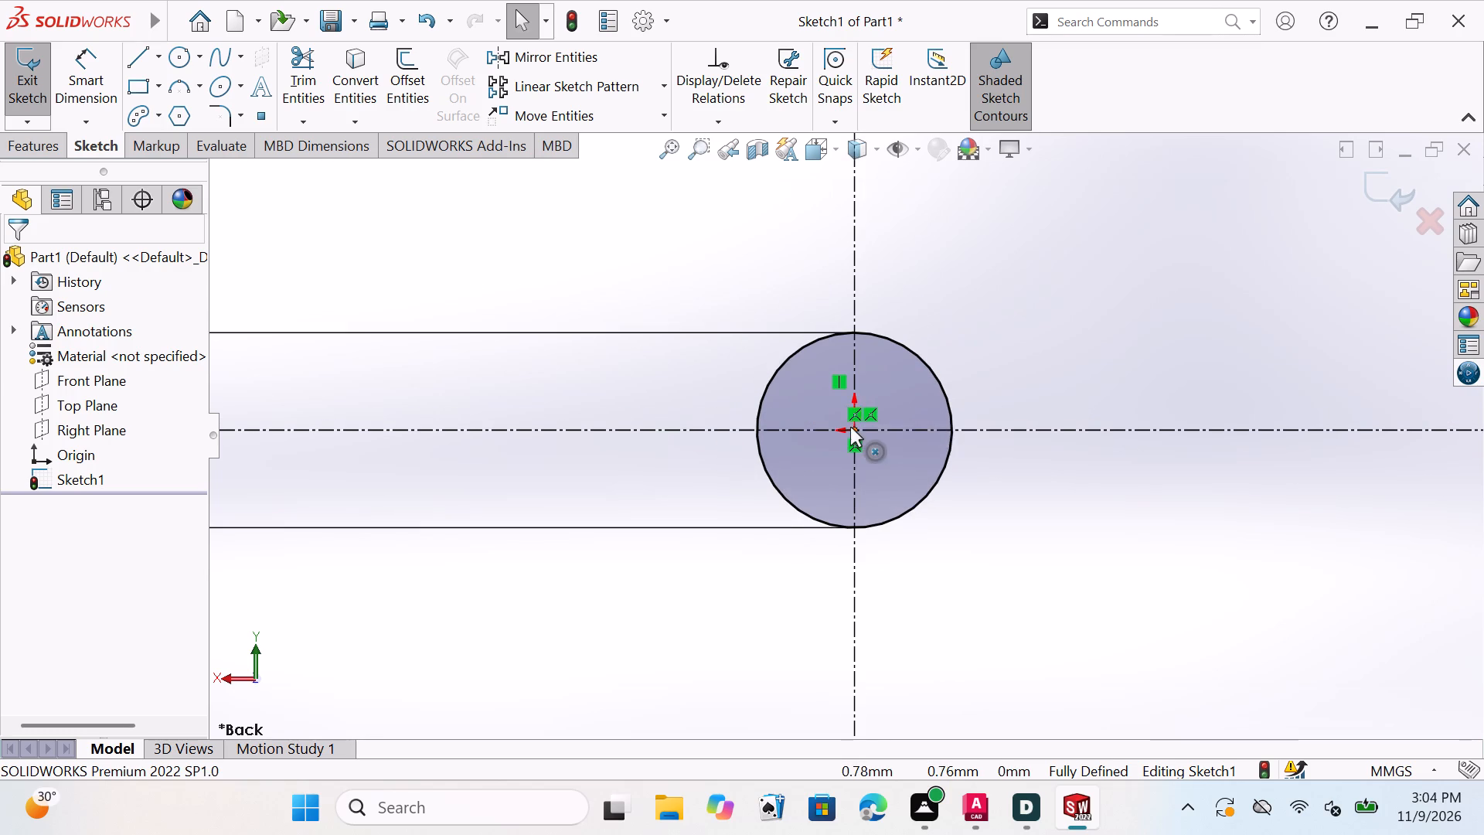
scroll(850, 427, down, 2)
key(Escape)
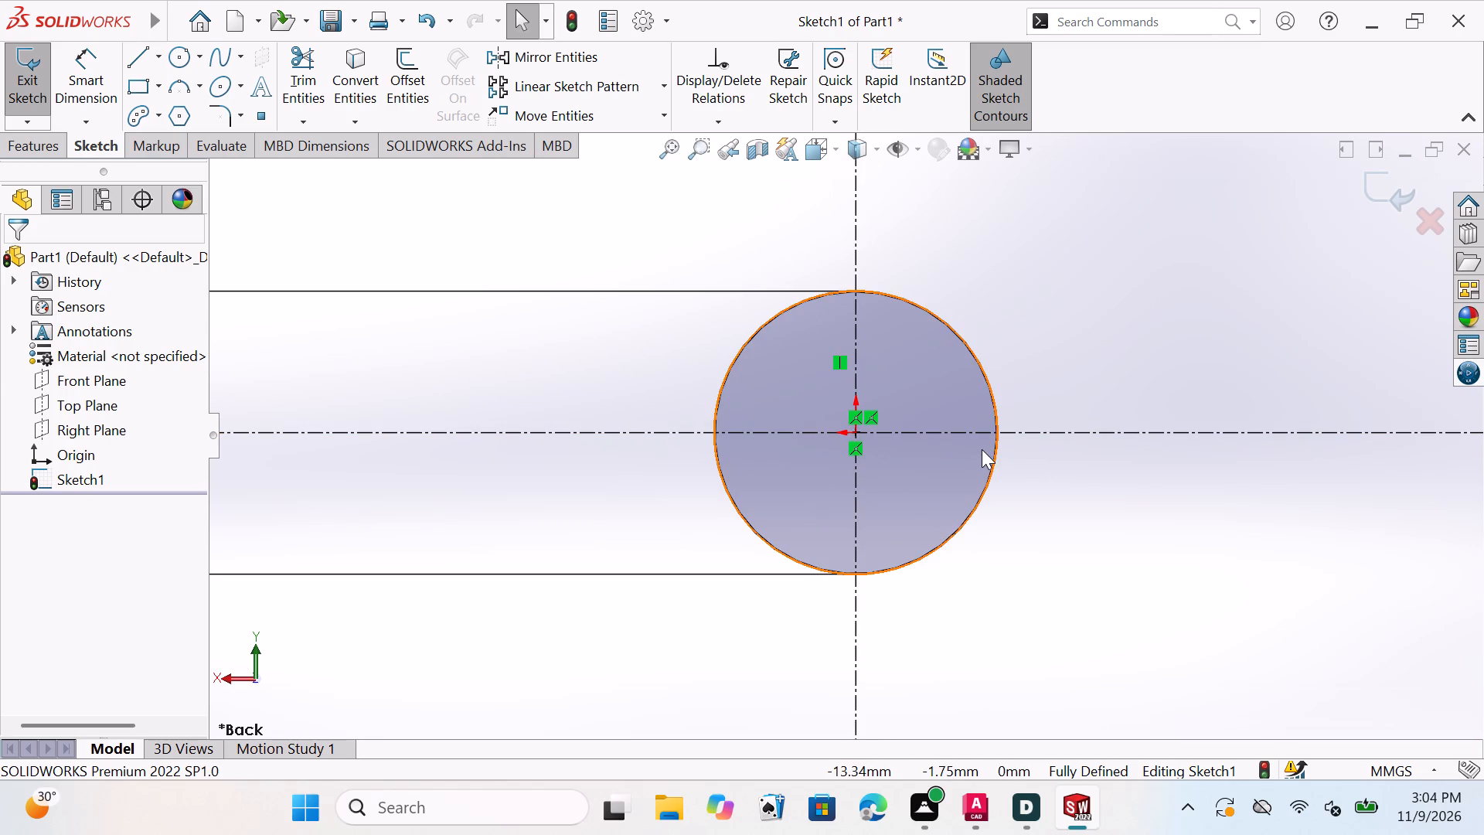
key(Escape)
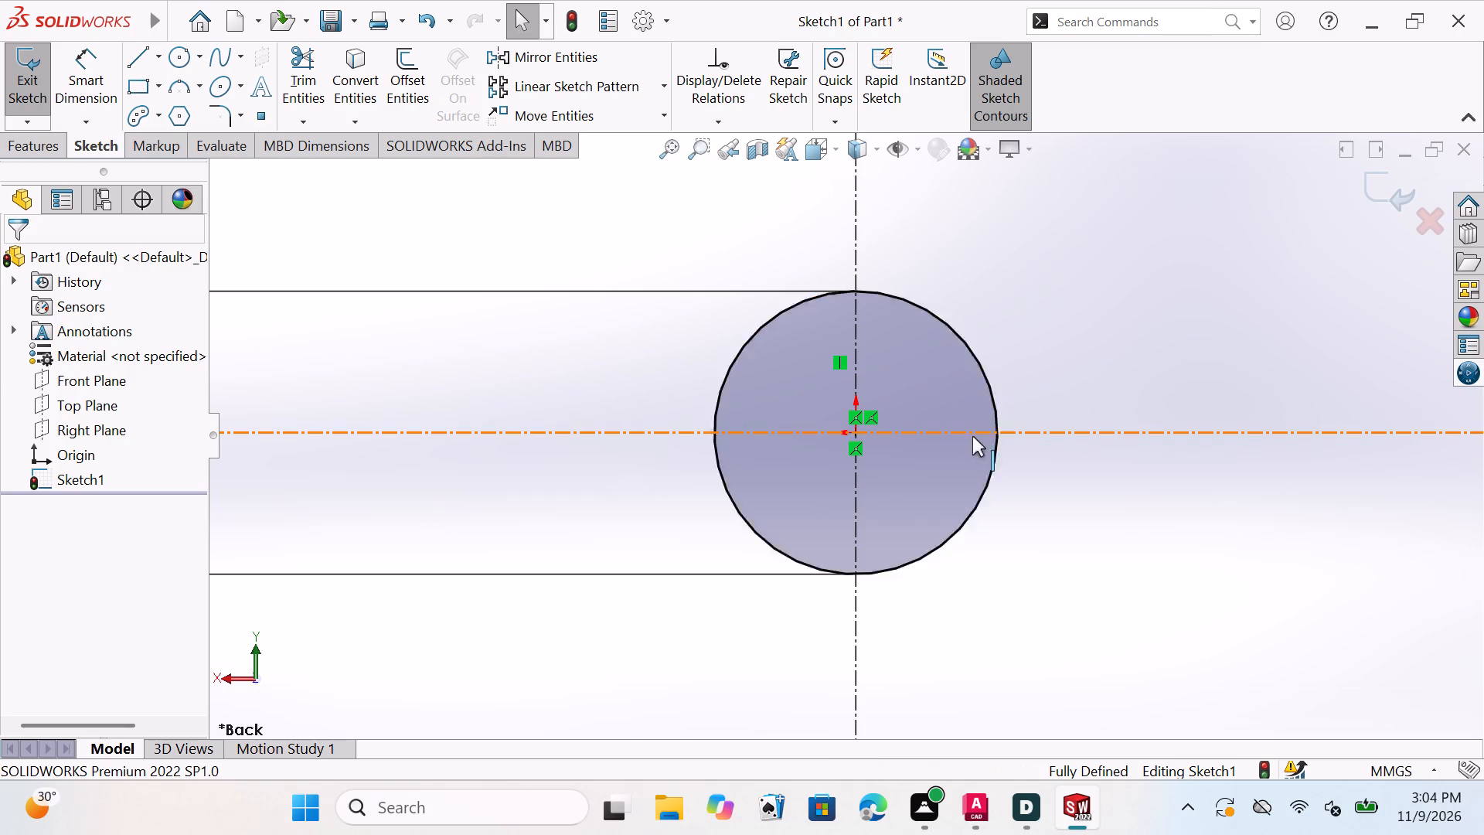
Extrude the circle from the sketch plane as a solid boss with a blind depth of 15 mm.
click(29, 141)
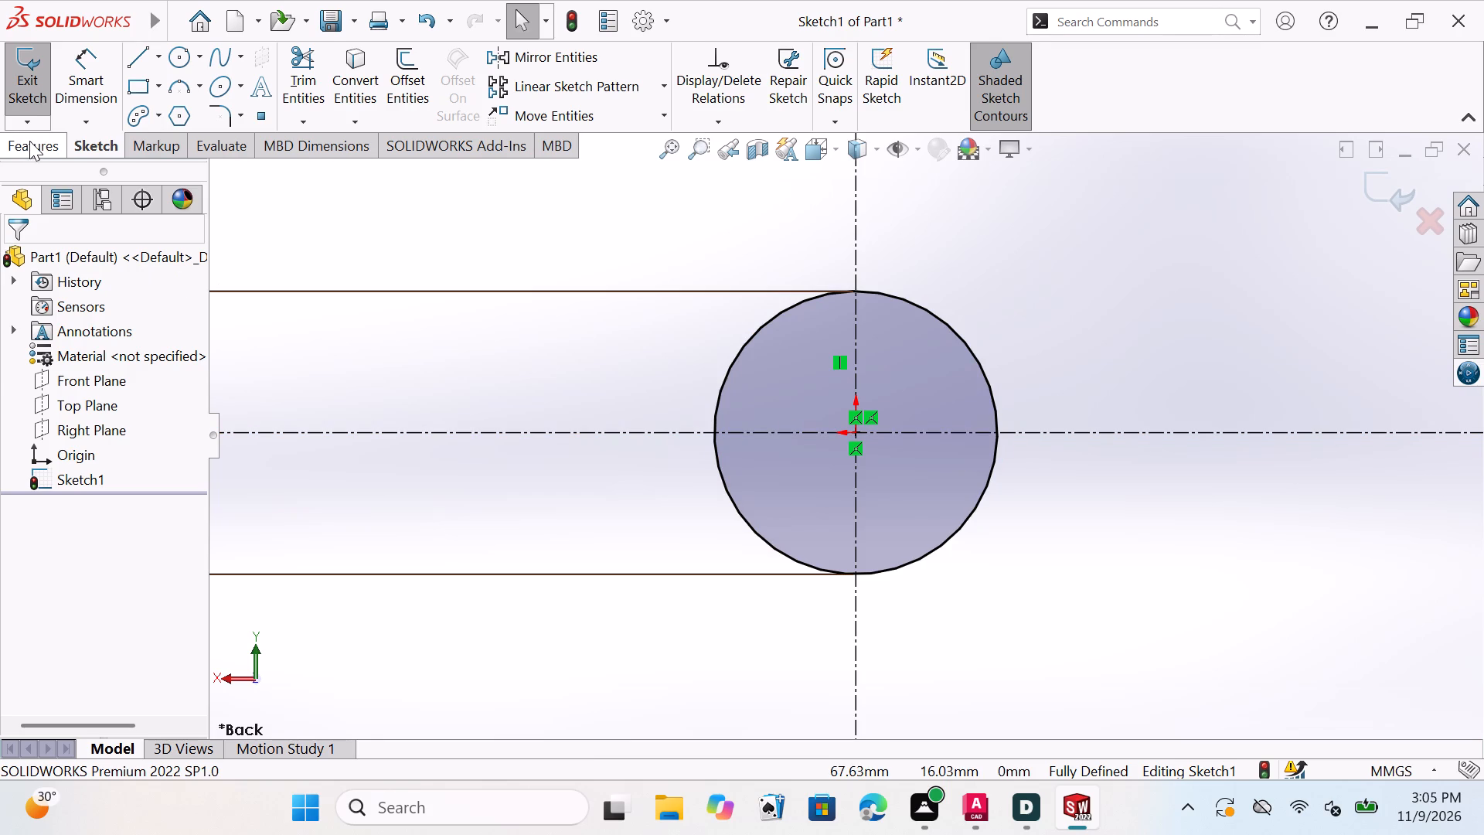
click(49, 79)
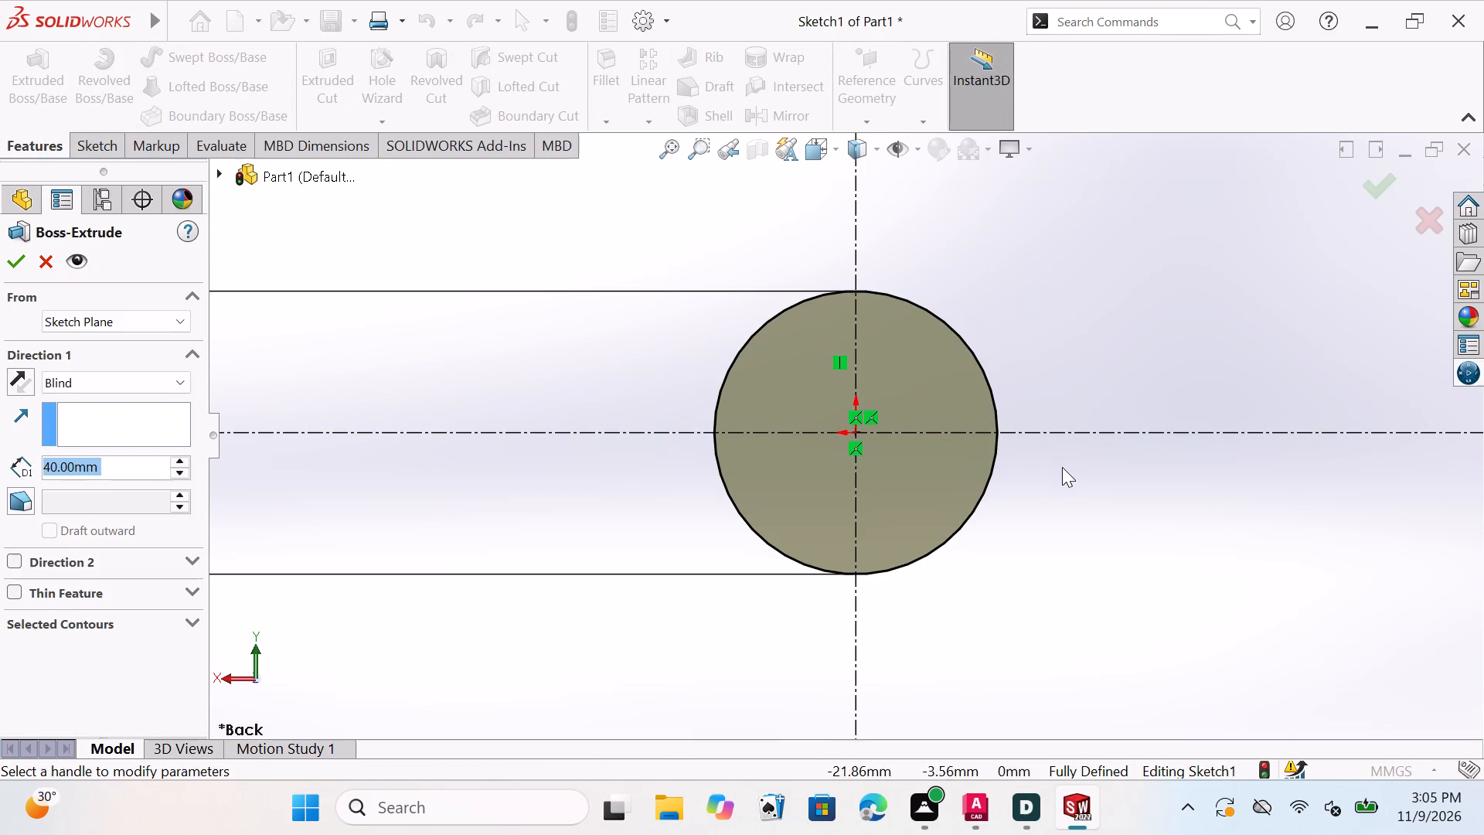
middle_drag(1062, 468, 1006, 507)
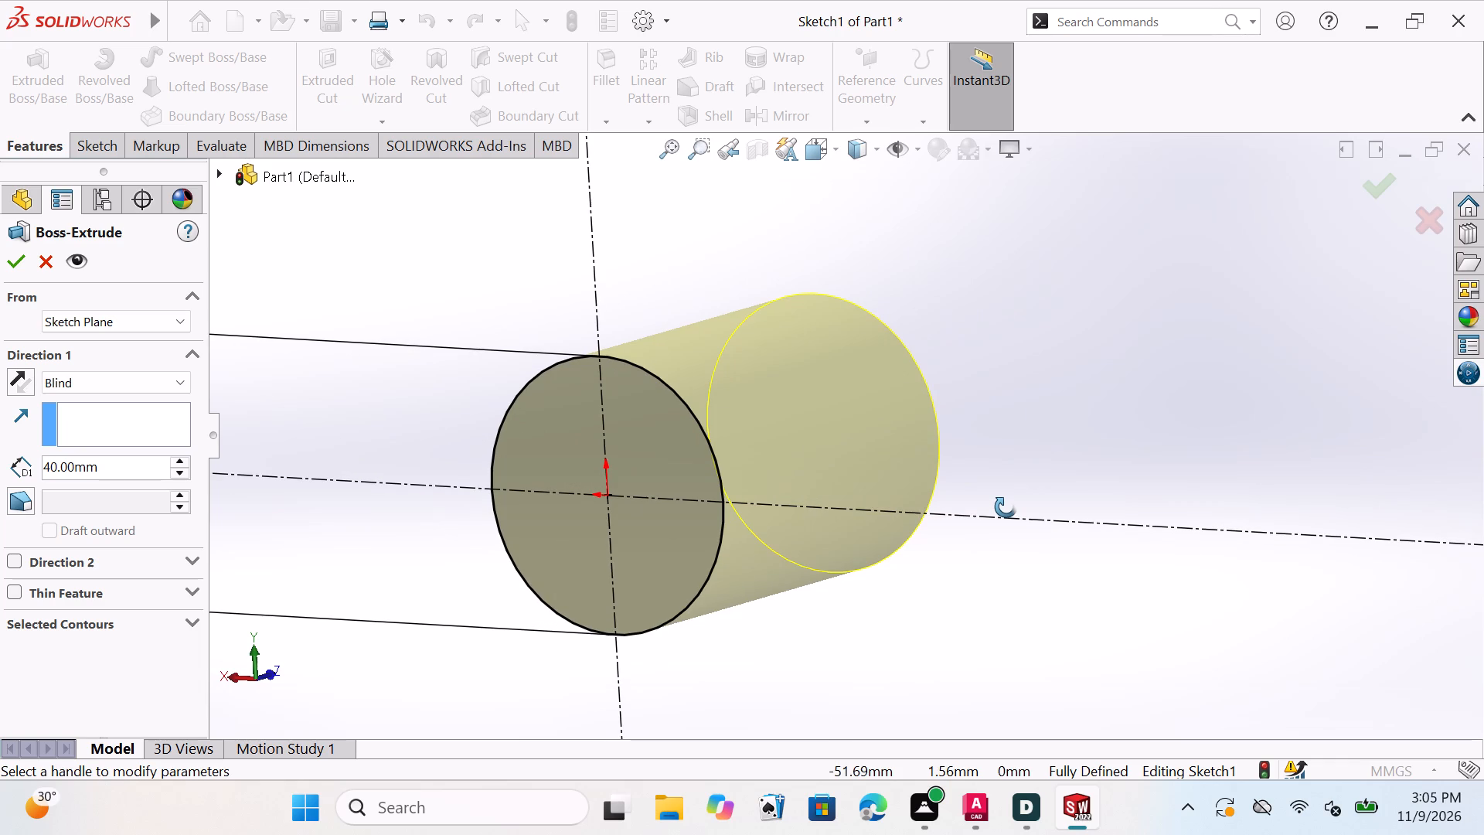
middle_drag(1006, 507, 1004, 506)
middle_click(1004, 506)
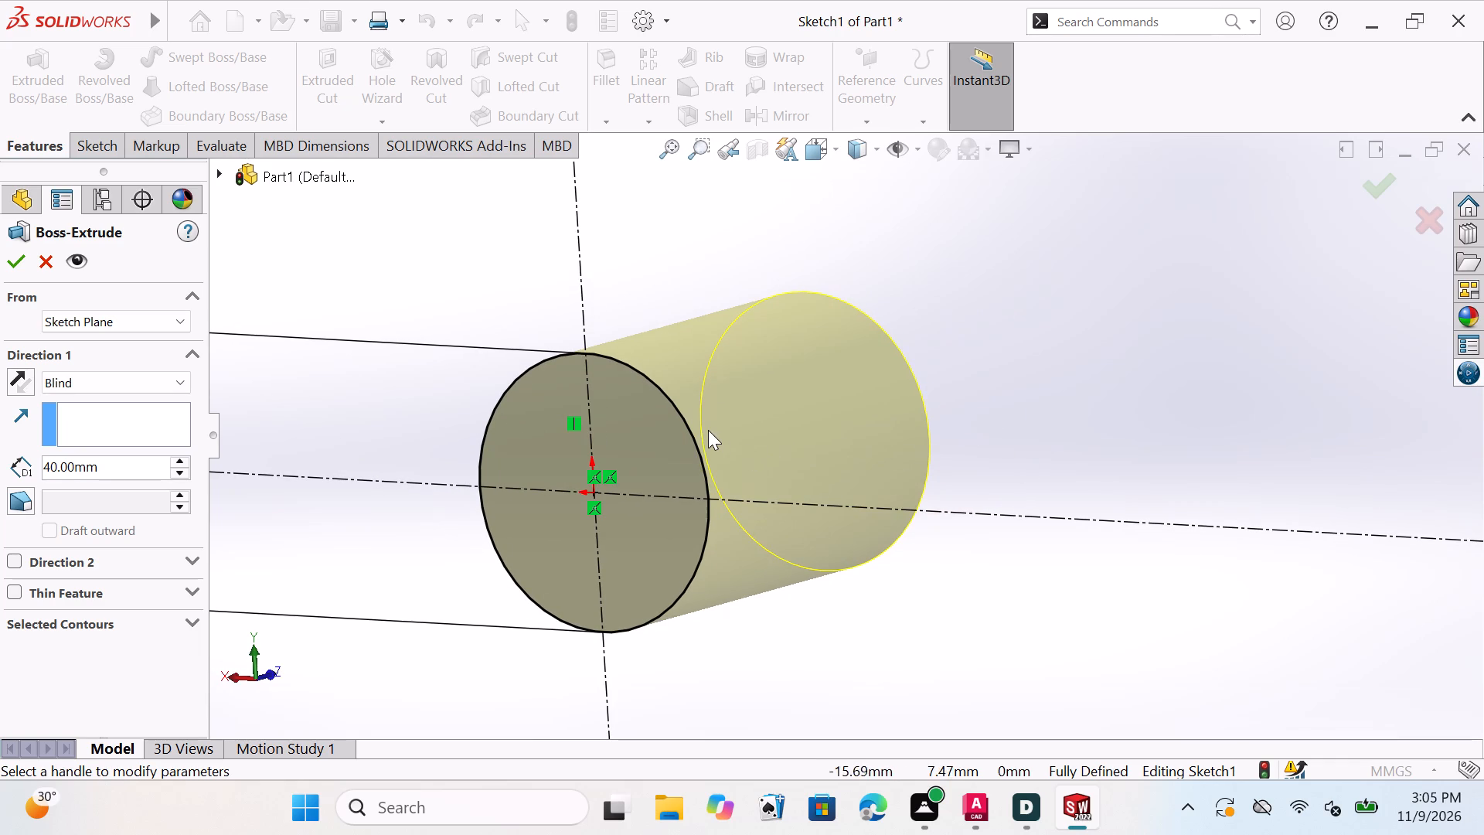
click(117, 469)
key(BackSpace)
key(BackSpace)
key(BackSpace)
key(BackSpace)
key(BackSpace)
key(BackSpace)
key(BackSpace)
key(BackSpace)
key(BackSpace)
key(BackSpace)
key(BackSpace)
key(BackSpace)
key(BackSpace)
key(BackSpace)
key(BackSpace)
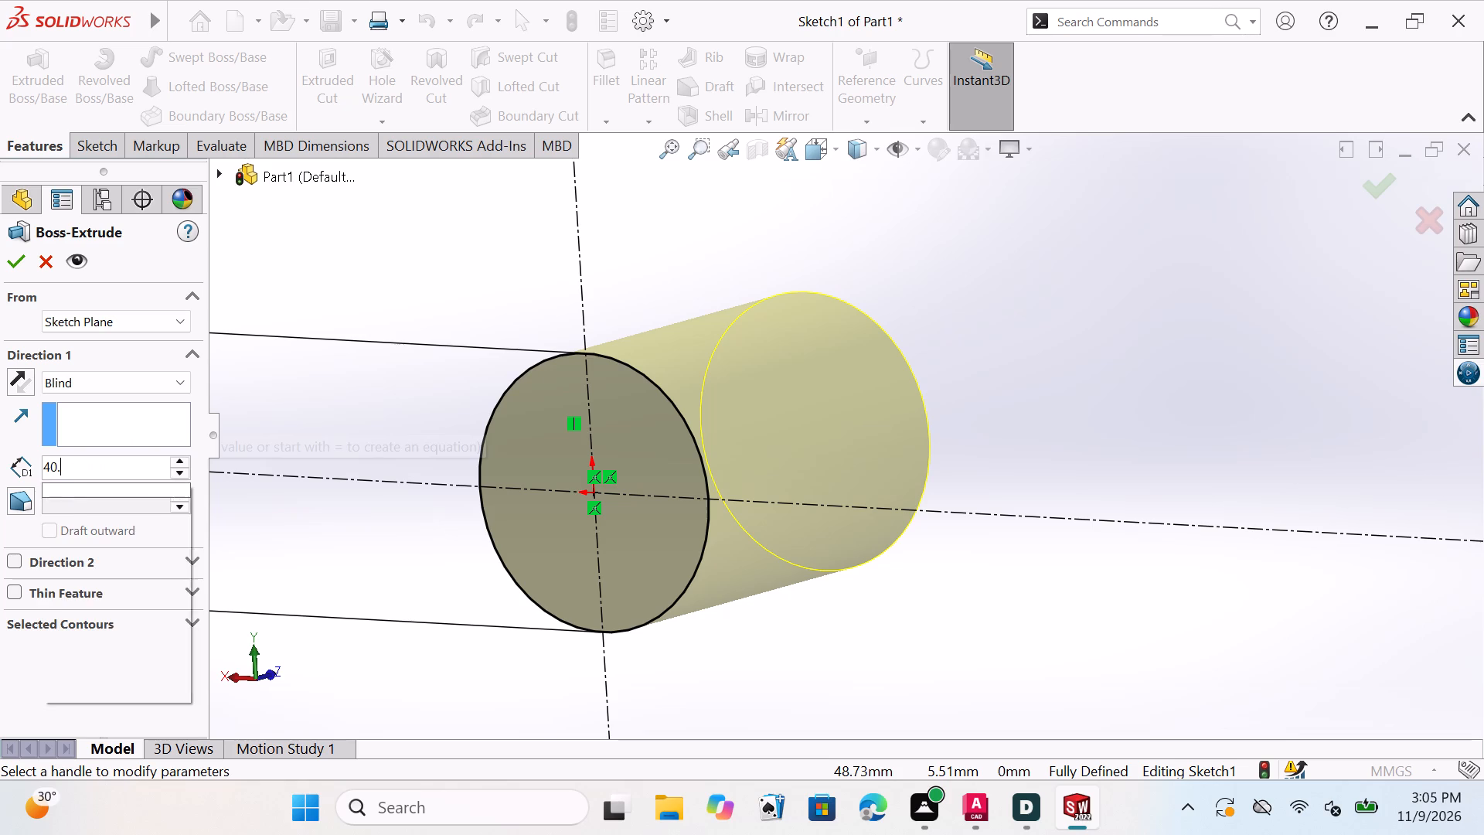
key(1)
key(5)
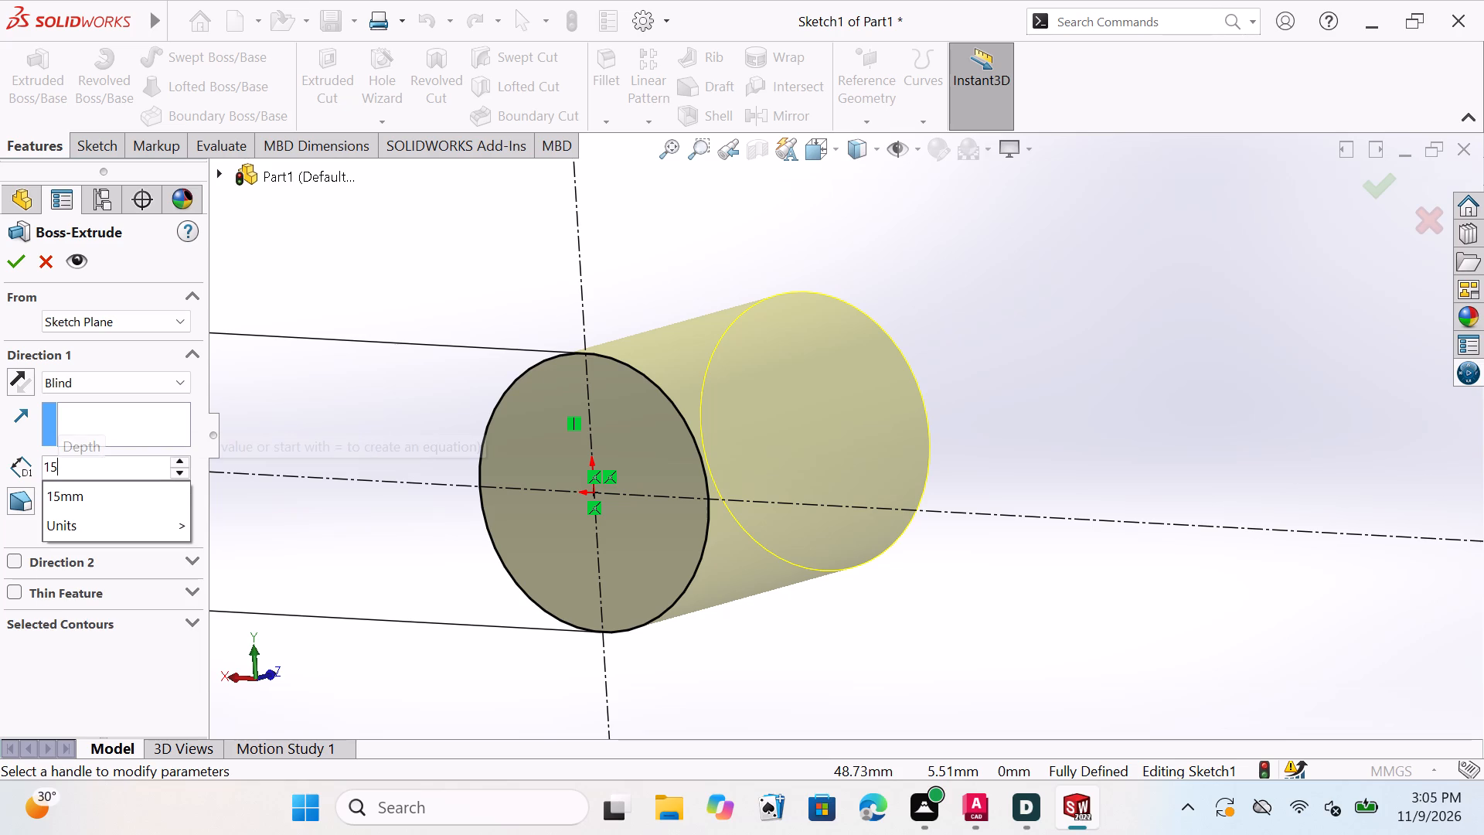
click(16, 256)
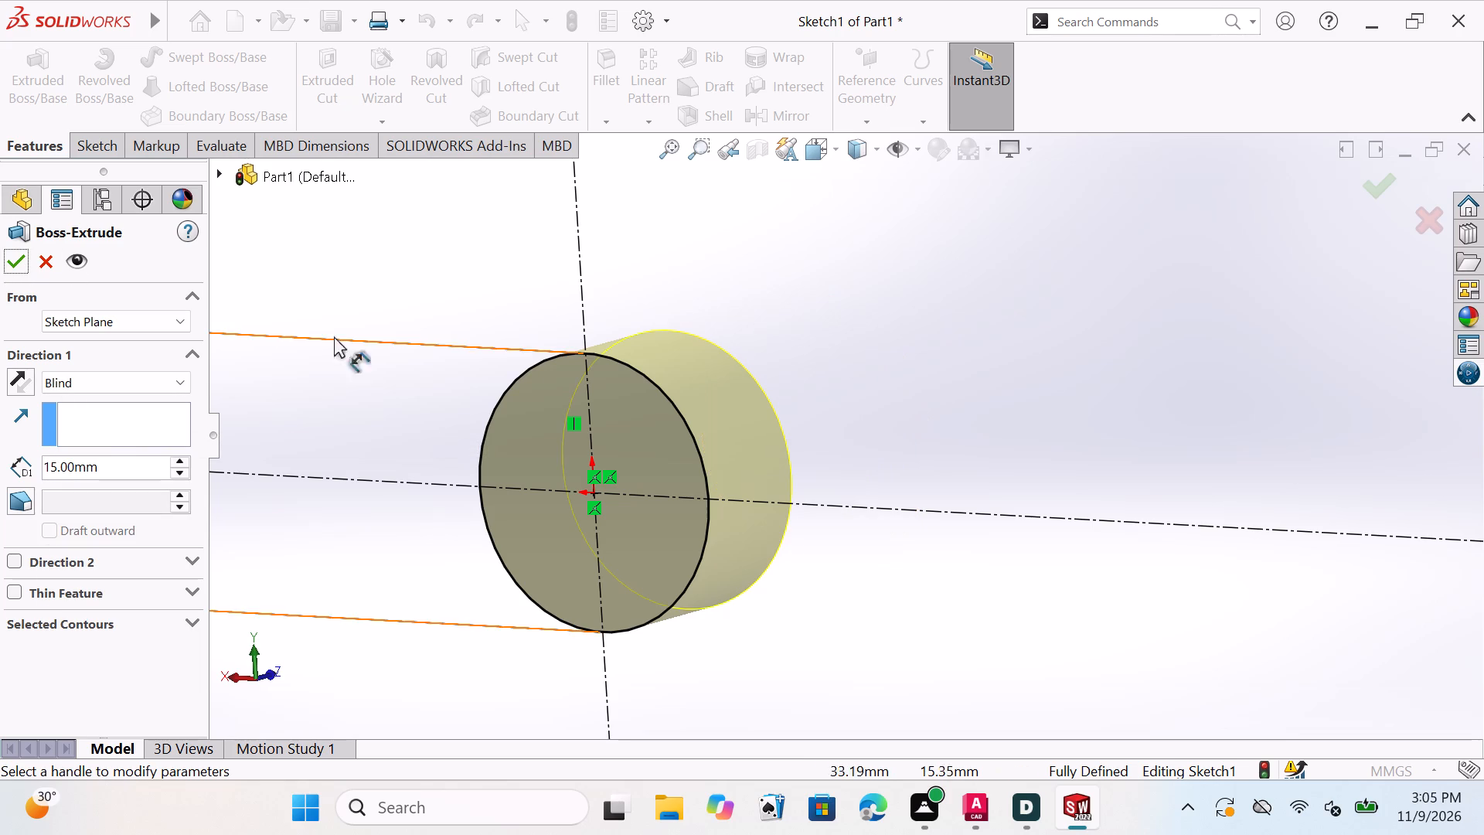
middle_drag(483, 327, 474, 326)
middle_click(474, 326)
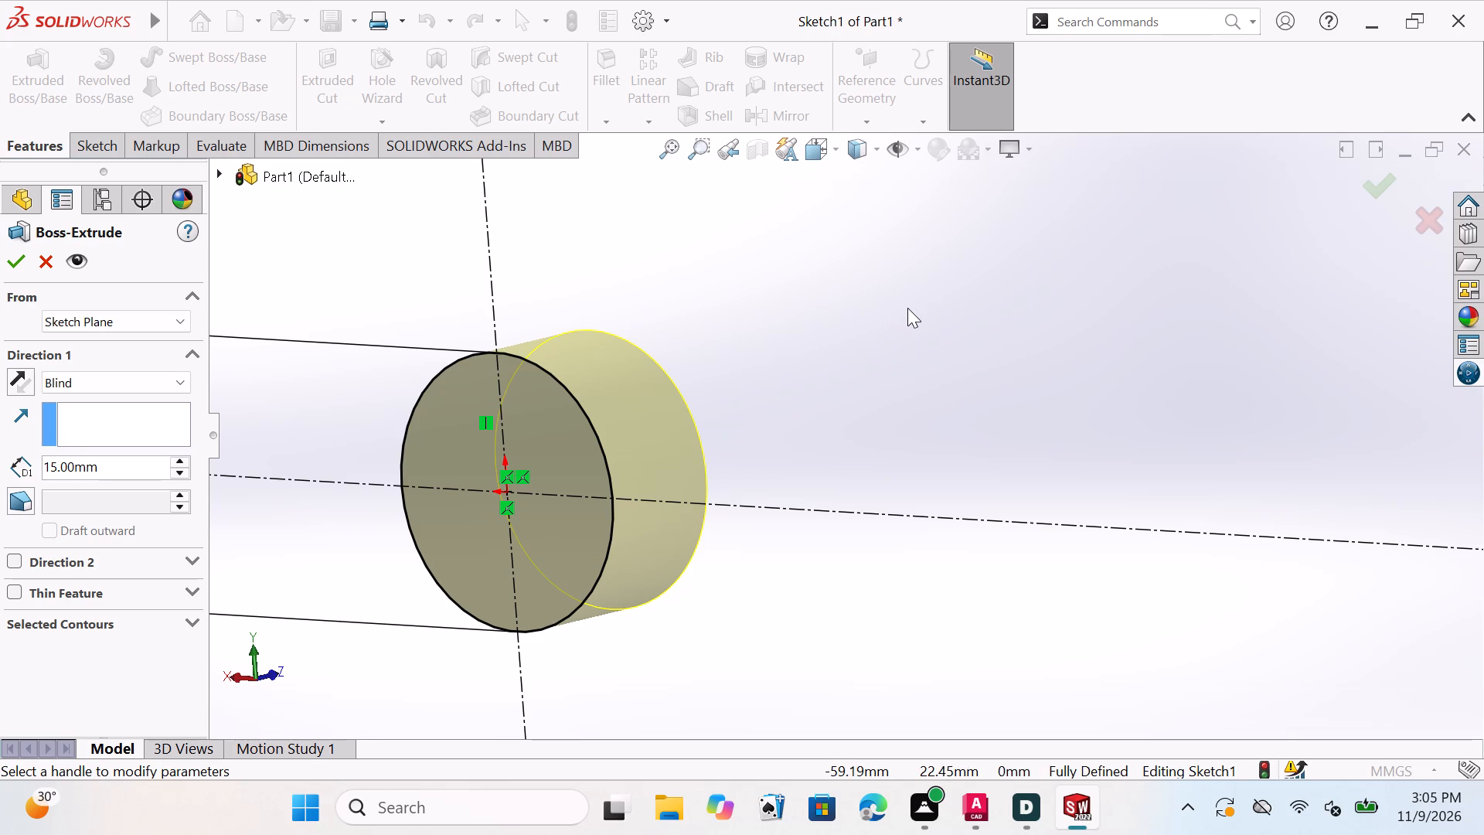
scroll(841, 404, down, 1)
scroll(839, 425, up, 3)
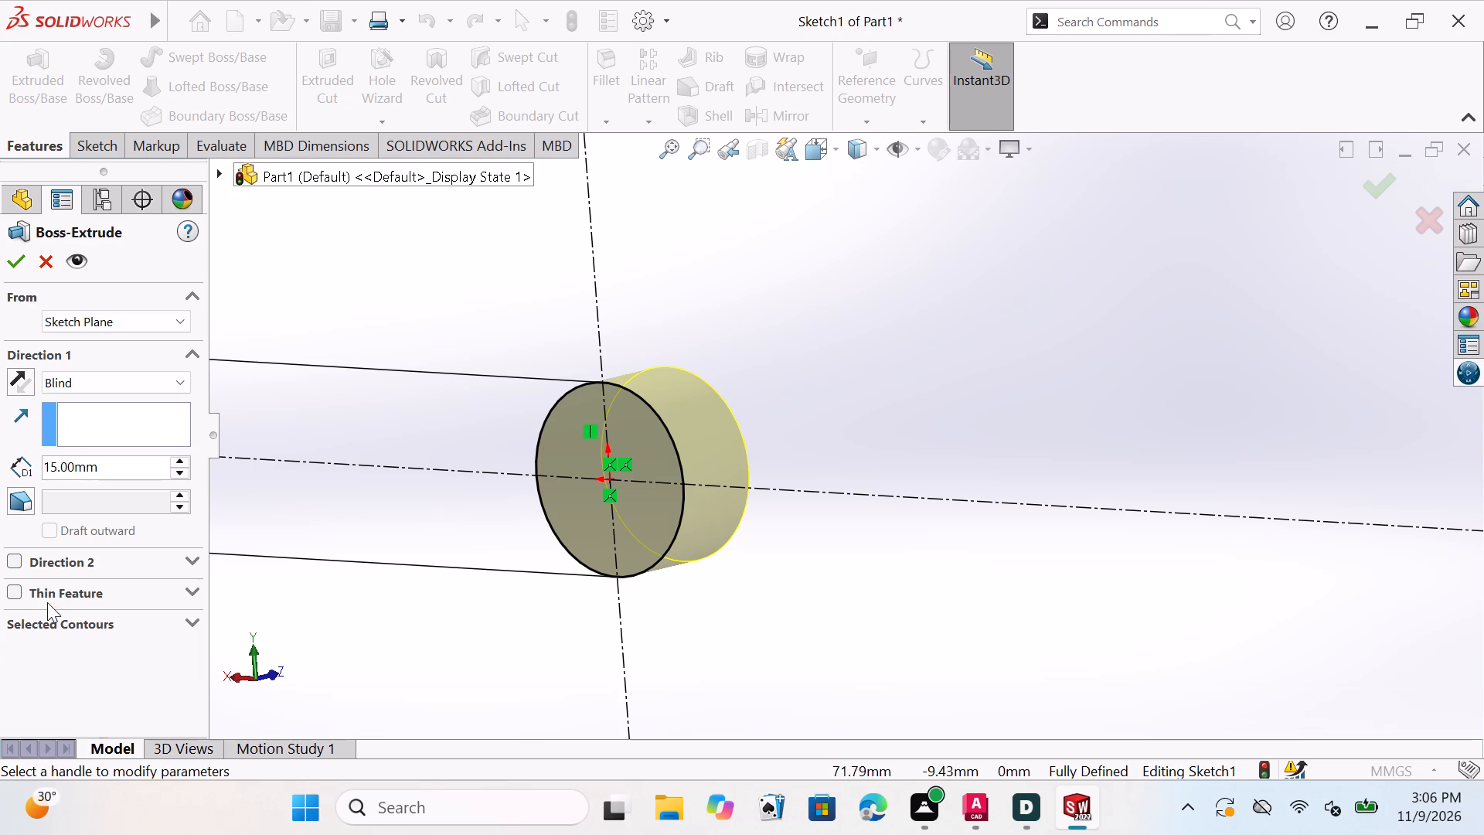
click(15, 253)
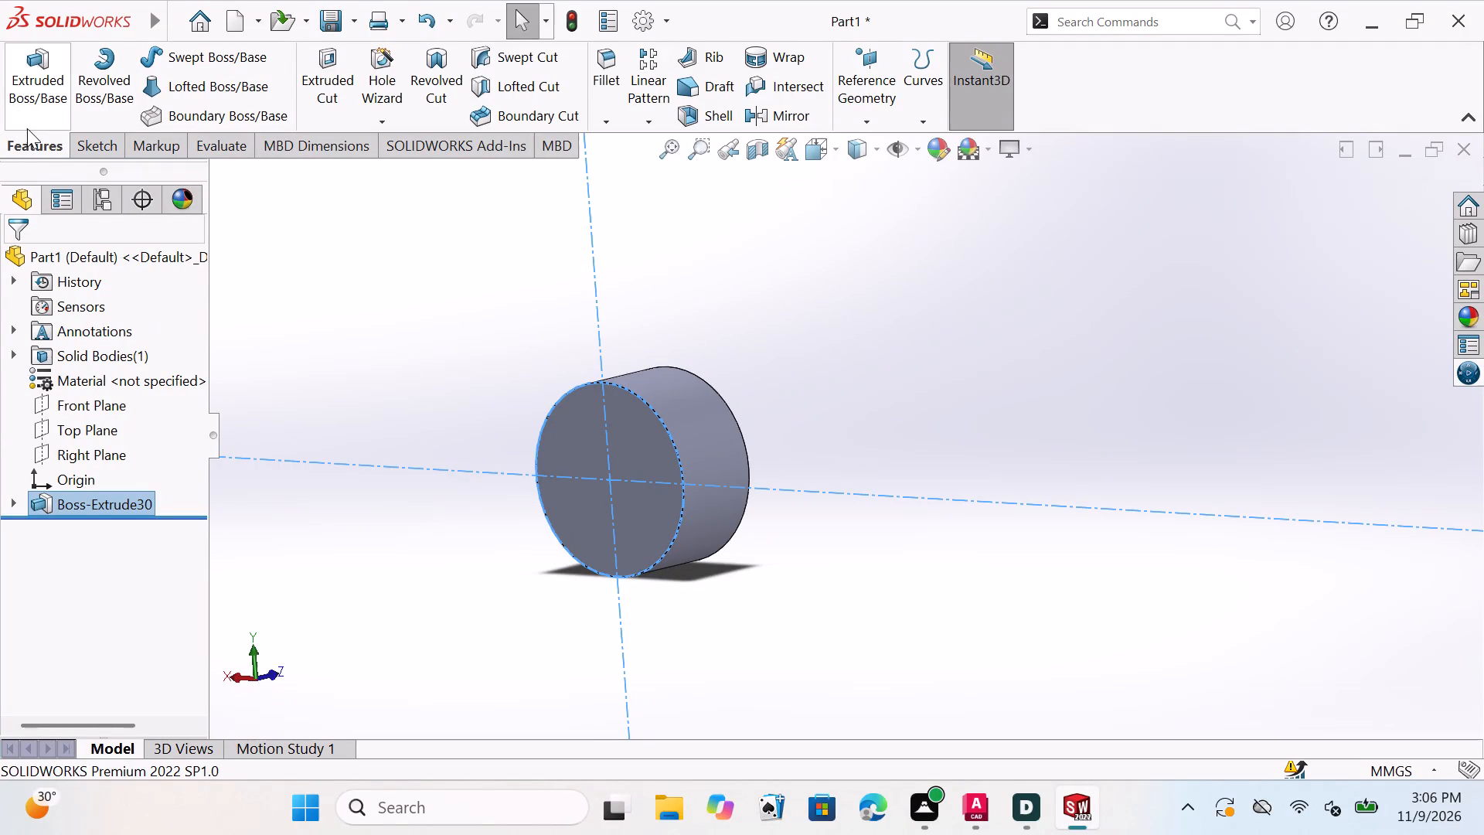
Orient the view normal to the Front Plane, looking at the cylinder's circular face from the back.
click(98, 145)
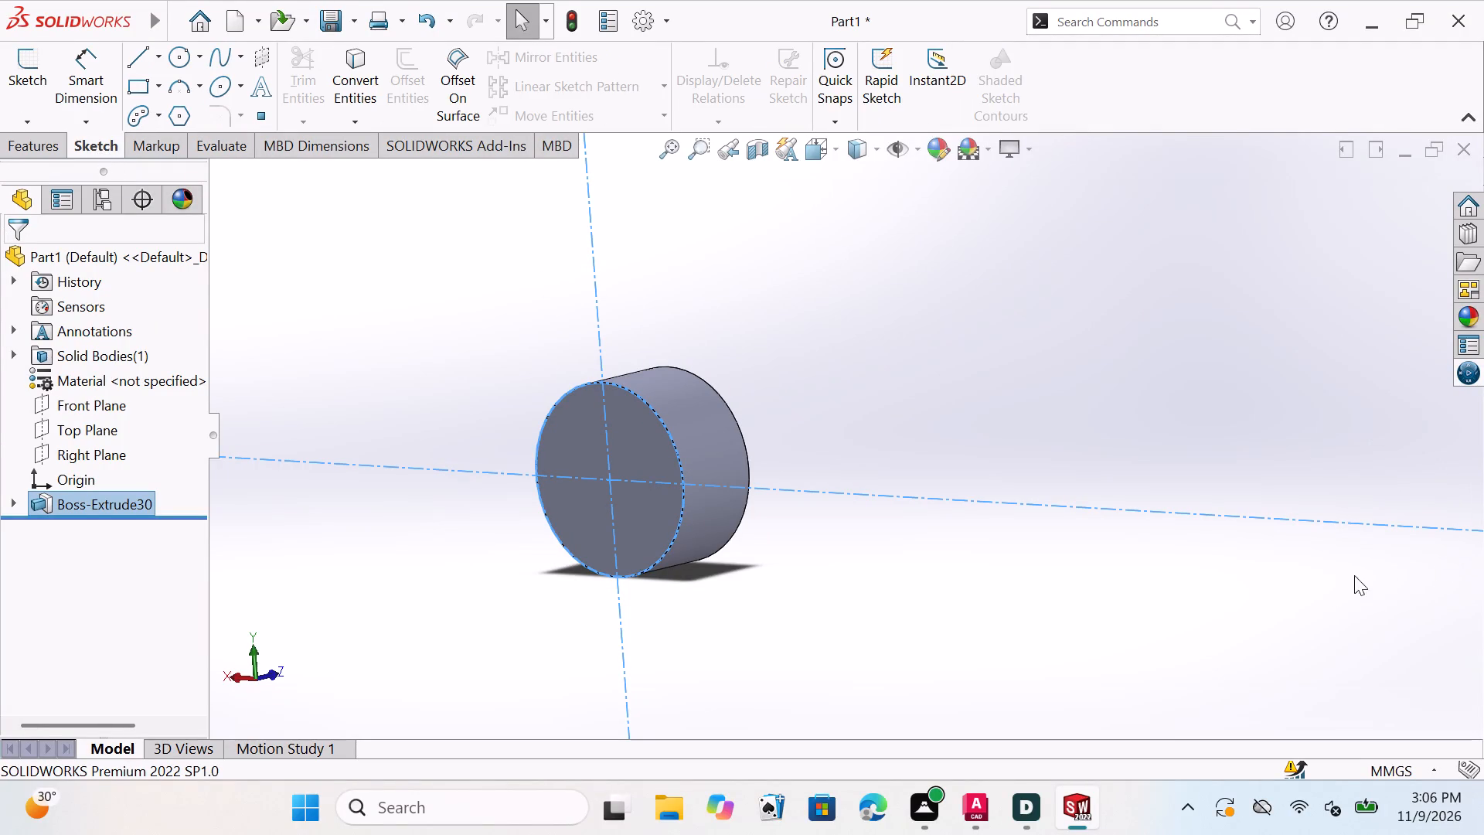
click(140, 397)
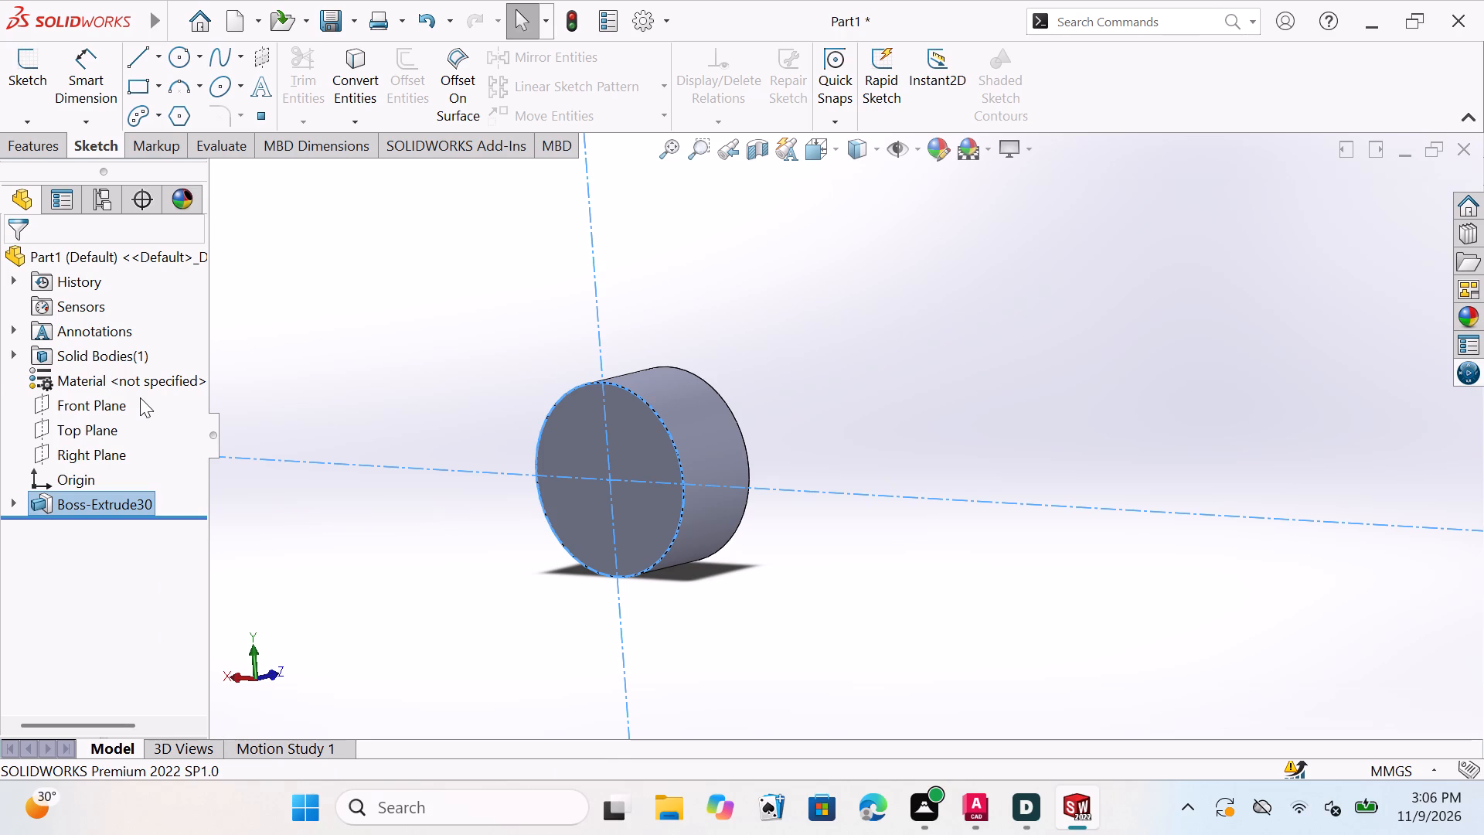
click(134, 404)
click(90, 399)
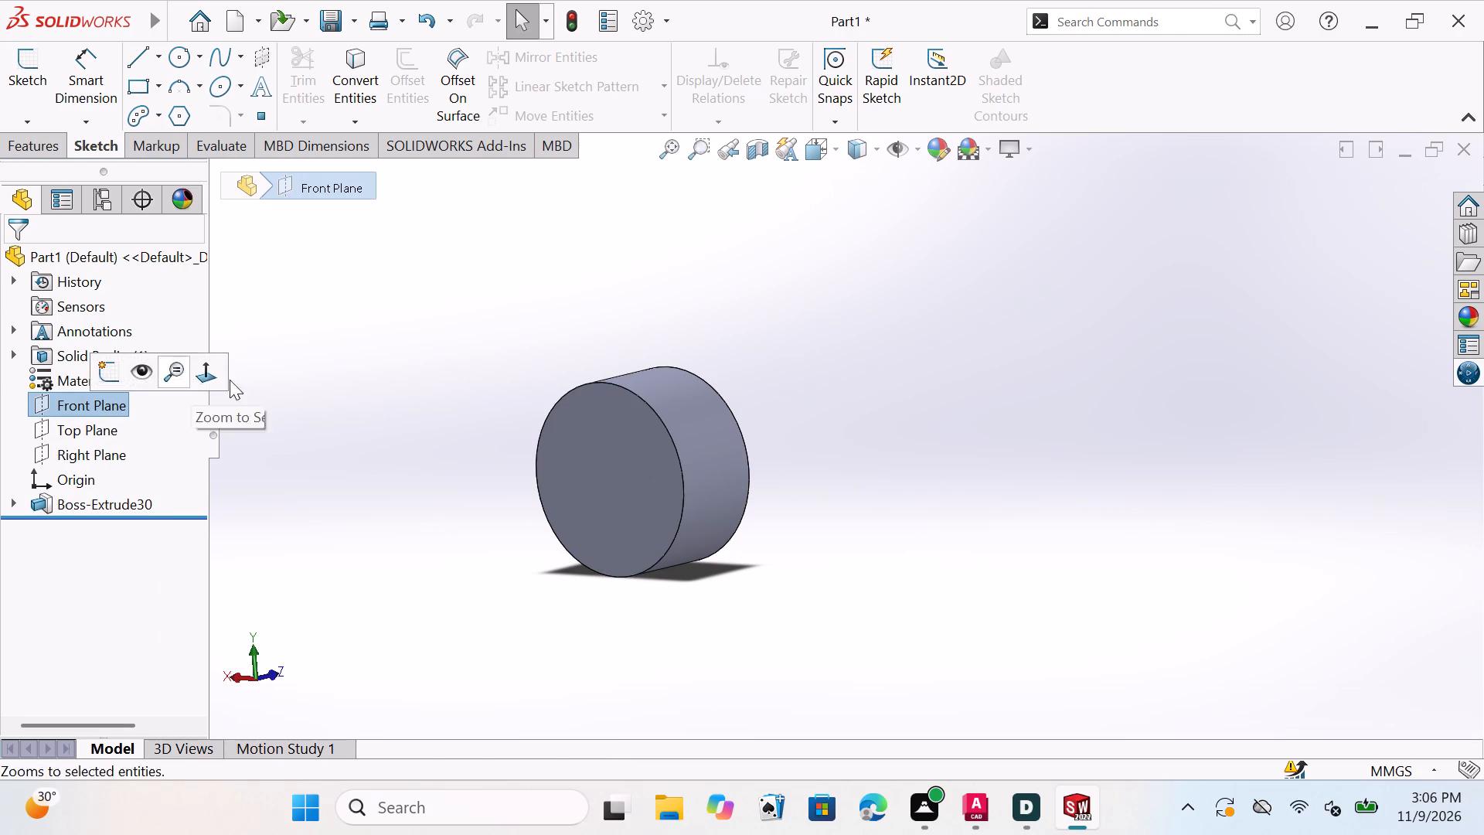
click(196, 381)
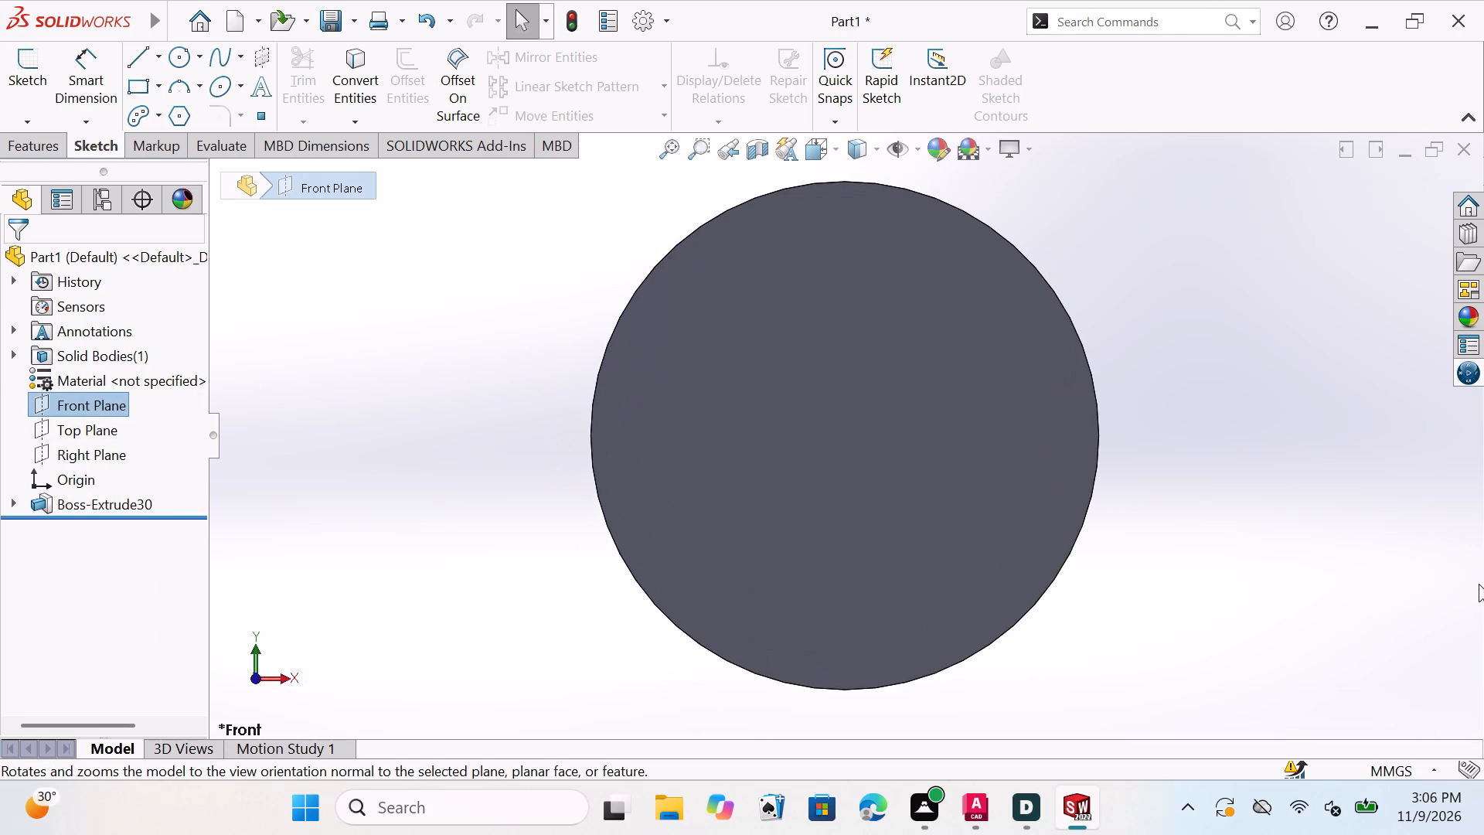
key(Escape)
key(Escape)
key(Escape)
key(Escape)
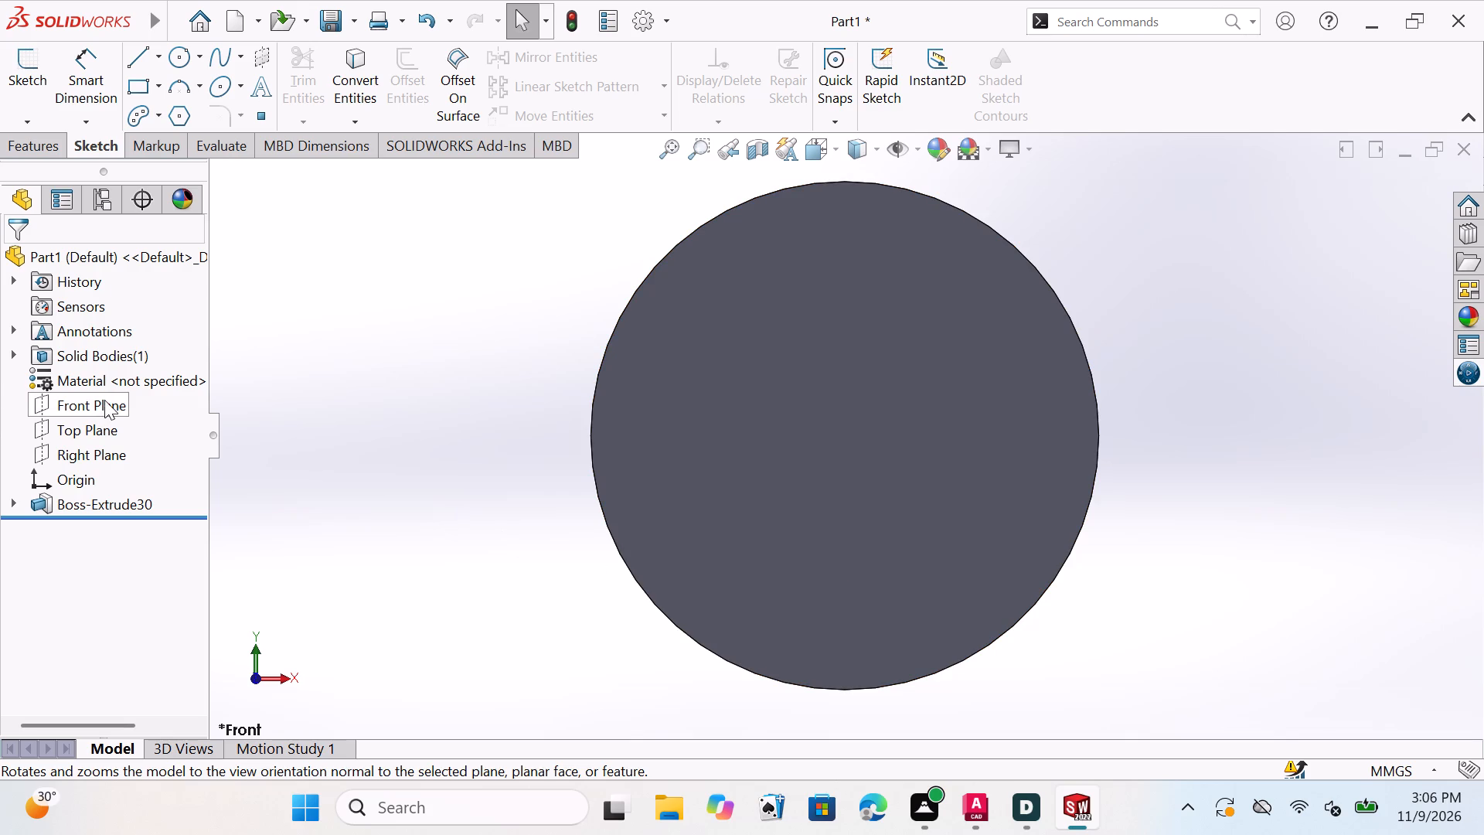
click(104, 400)
click(227, 366)
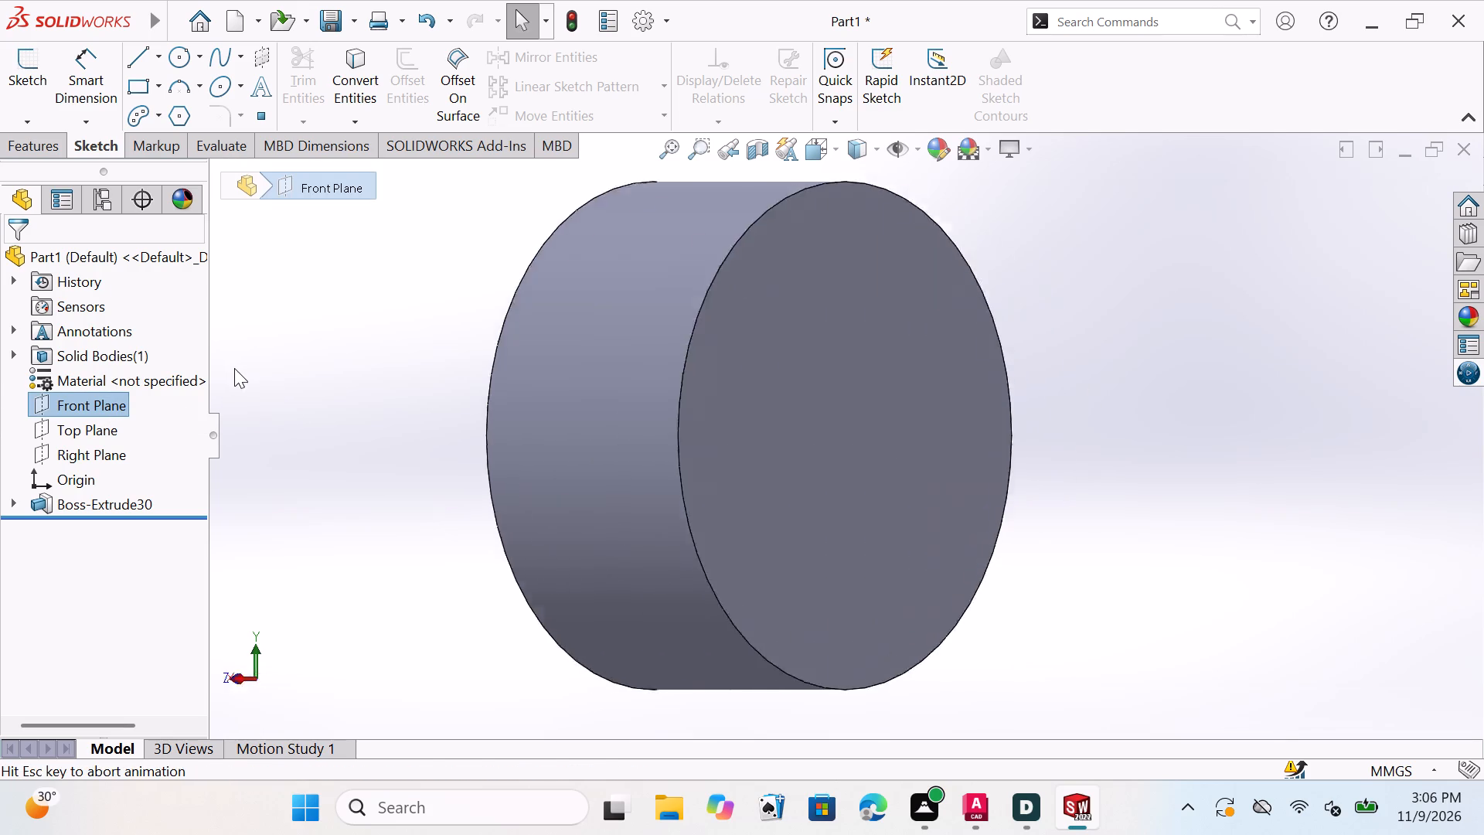
key(Escape)
key(Escape)
key(Escape)
key(Escape)
key(Escape)
key(Escape)
key(Escape)
key(Escape)
key(Escape)
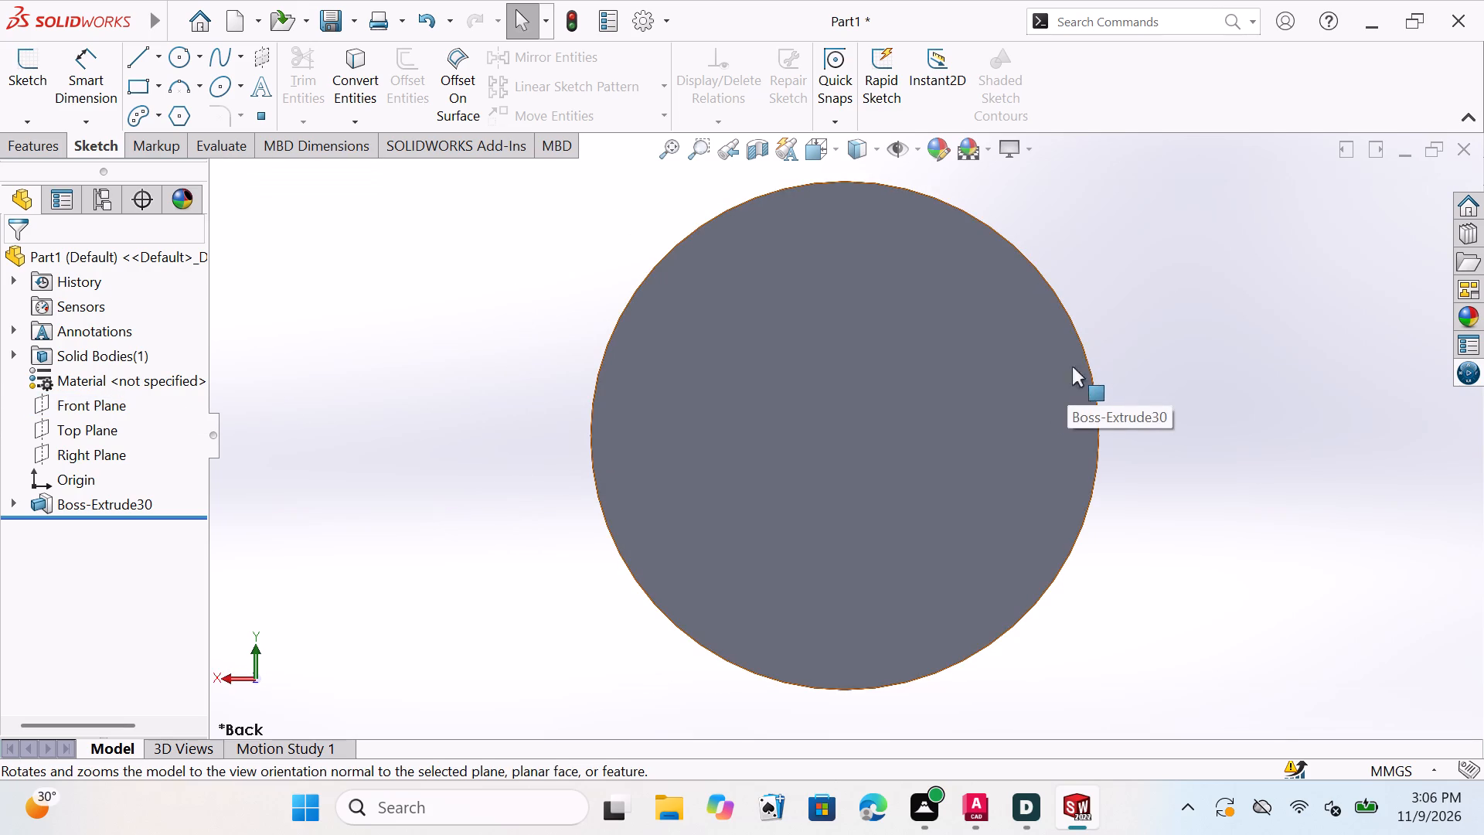
scroll(991, 582, up, 4)
scroll(1019, 610, down, 2)
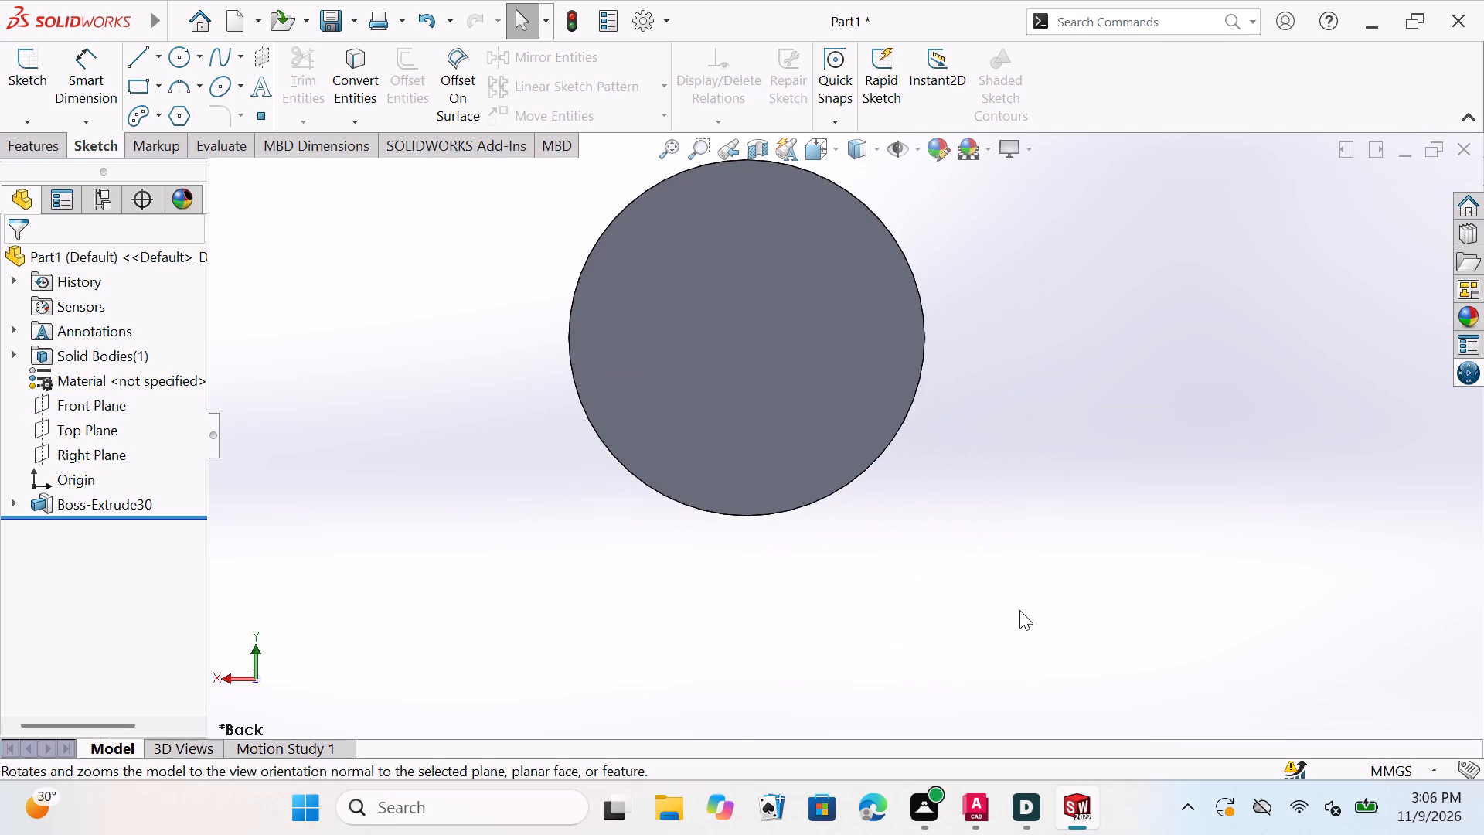
scroll(1019, 605, up, 2)
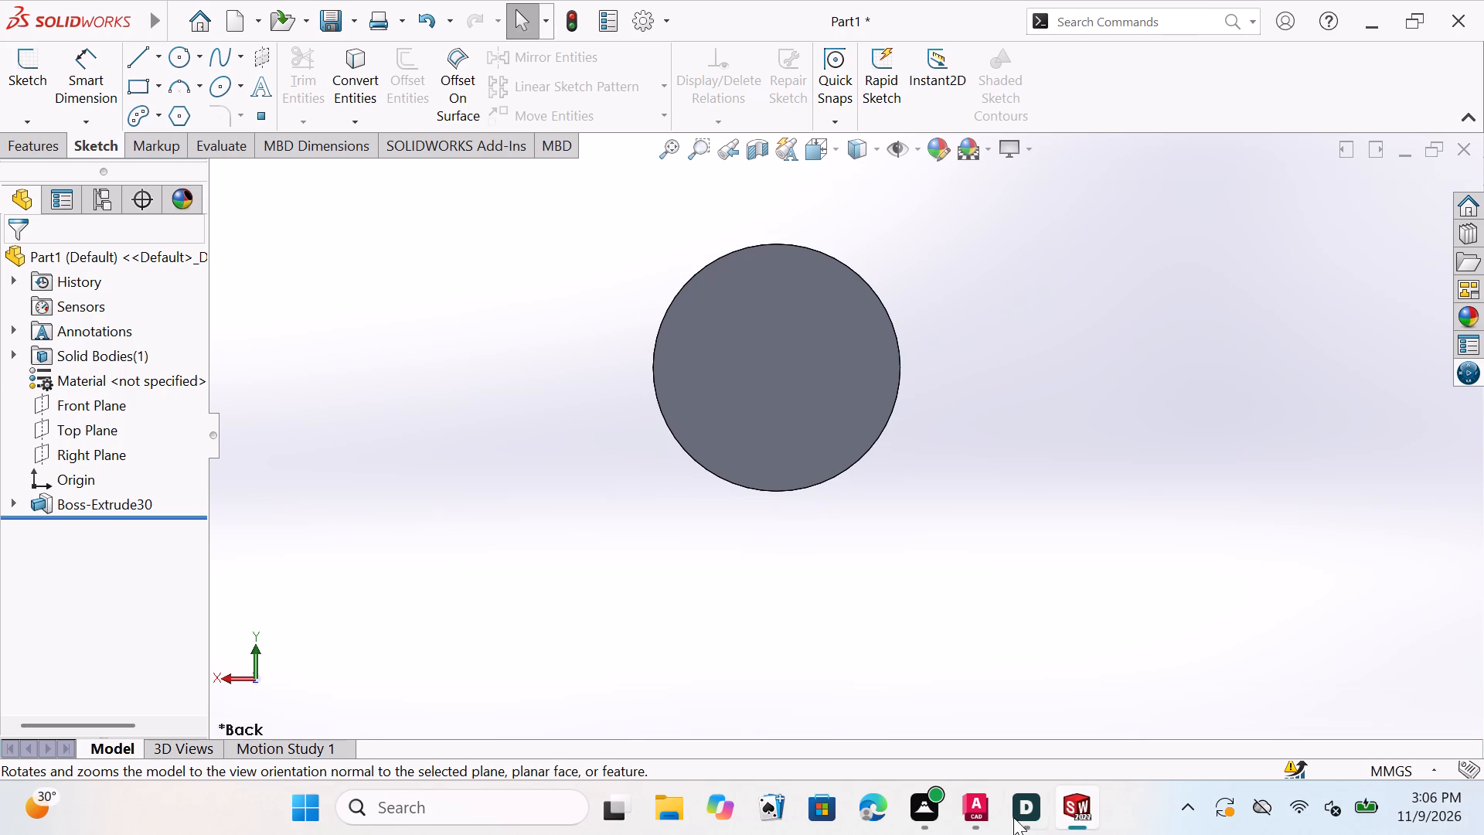
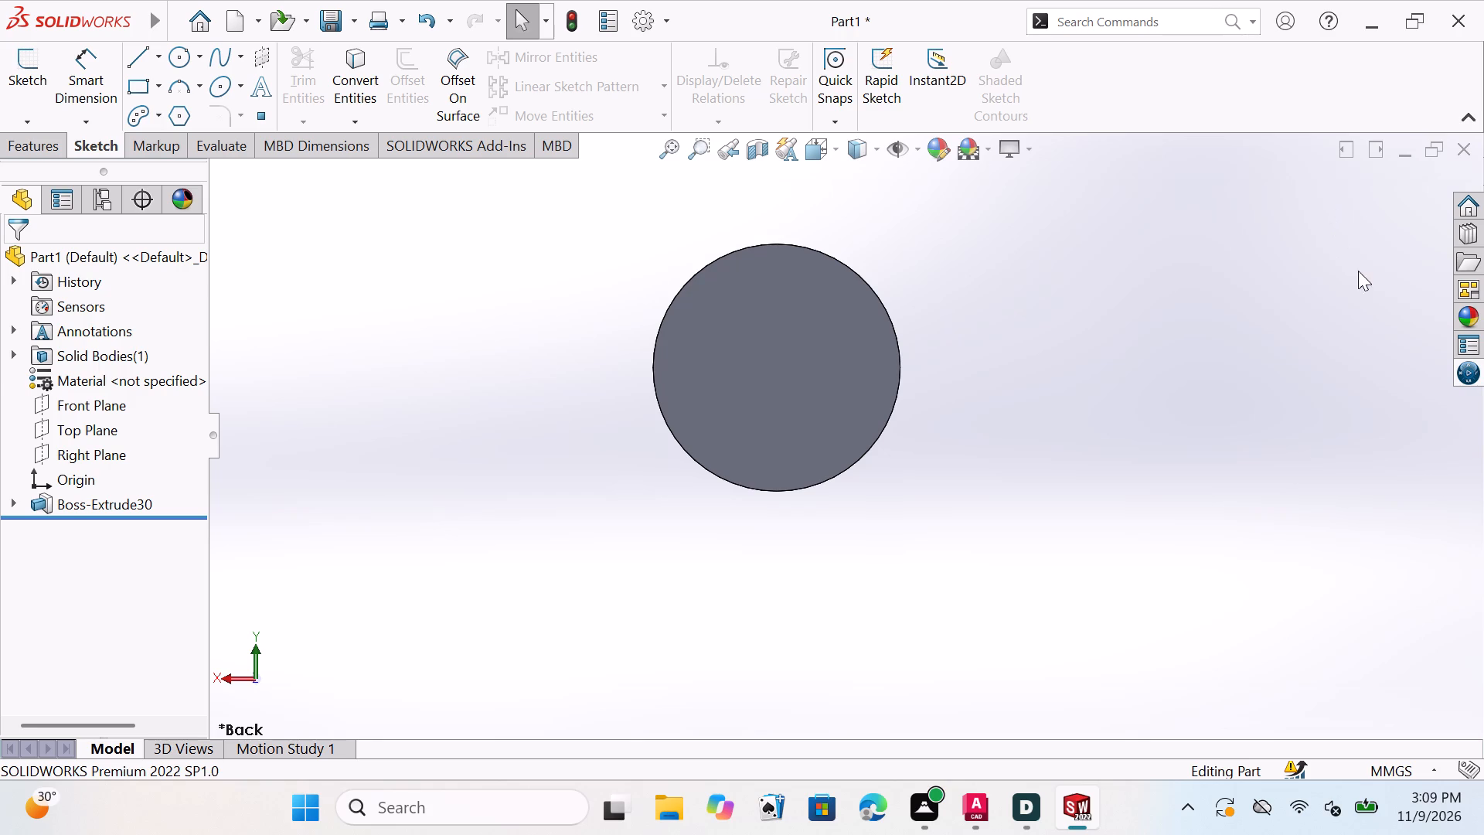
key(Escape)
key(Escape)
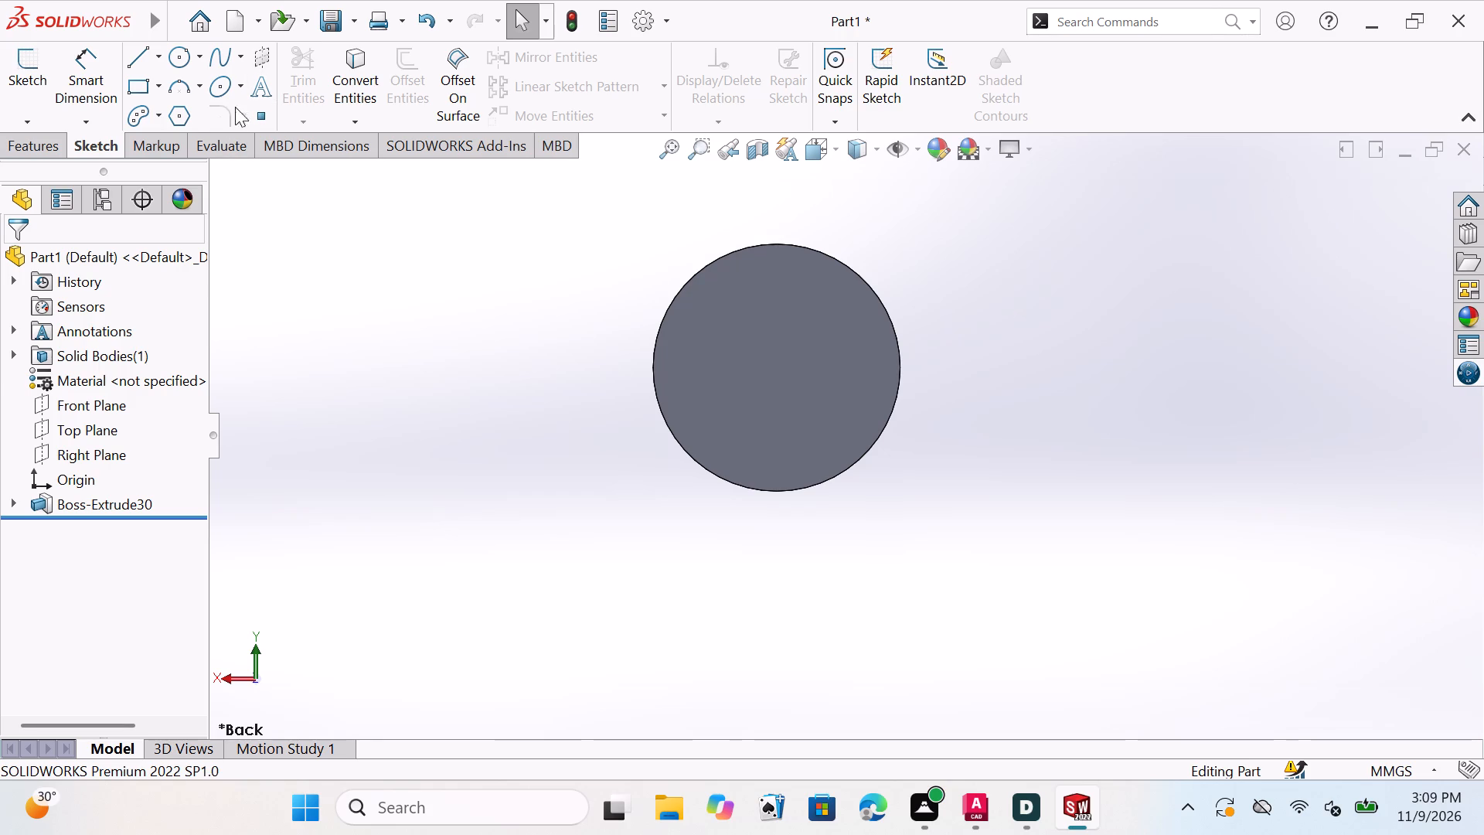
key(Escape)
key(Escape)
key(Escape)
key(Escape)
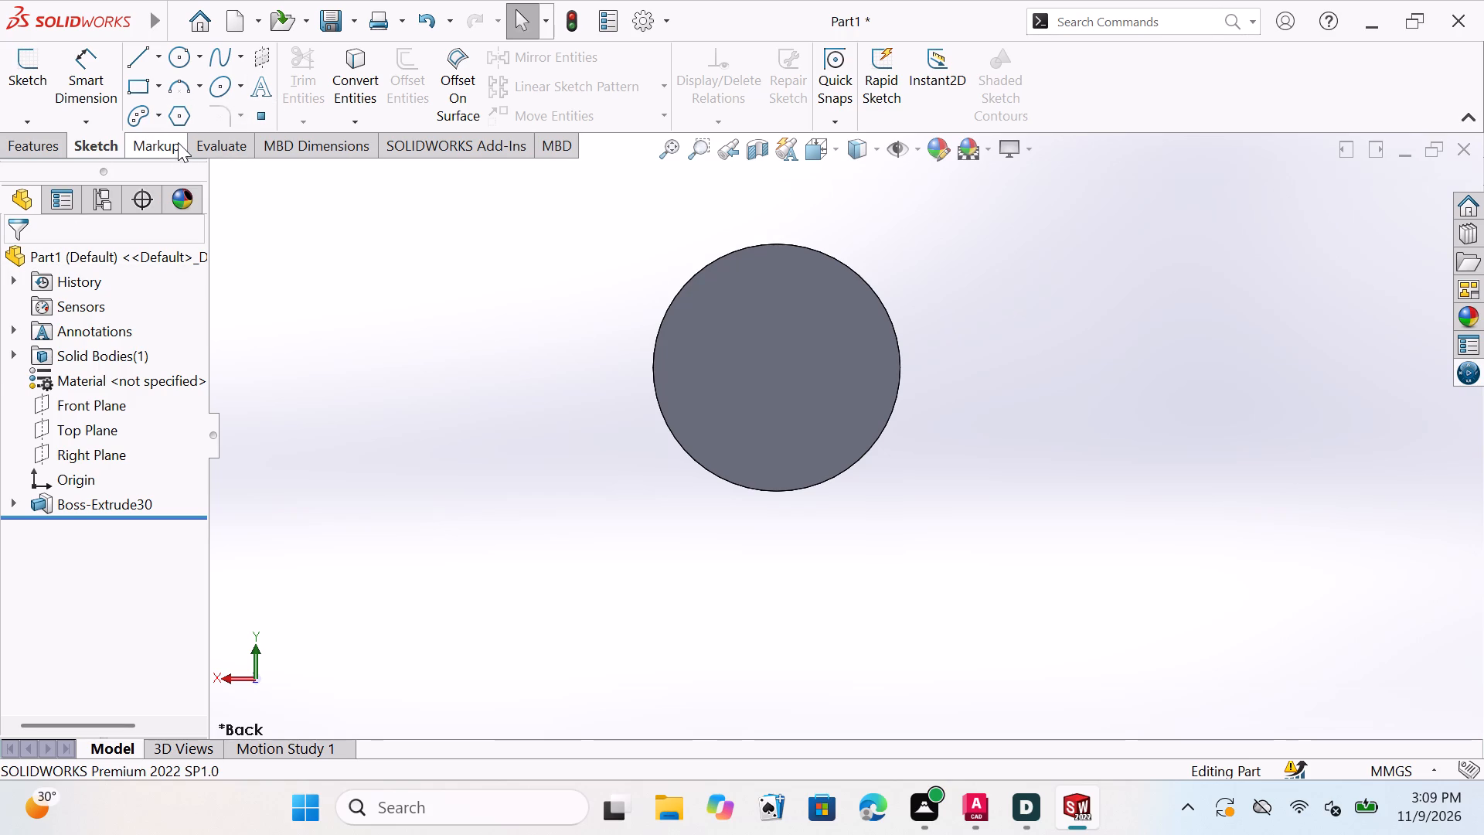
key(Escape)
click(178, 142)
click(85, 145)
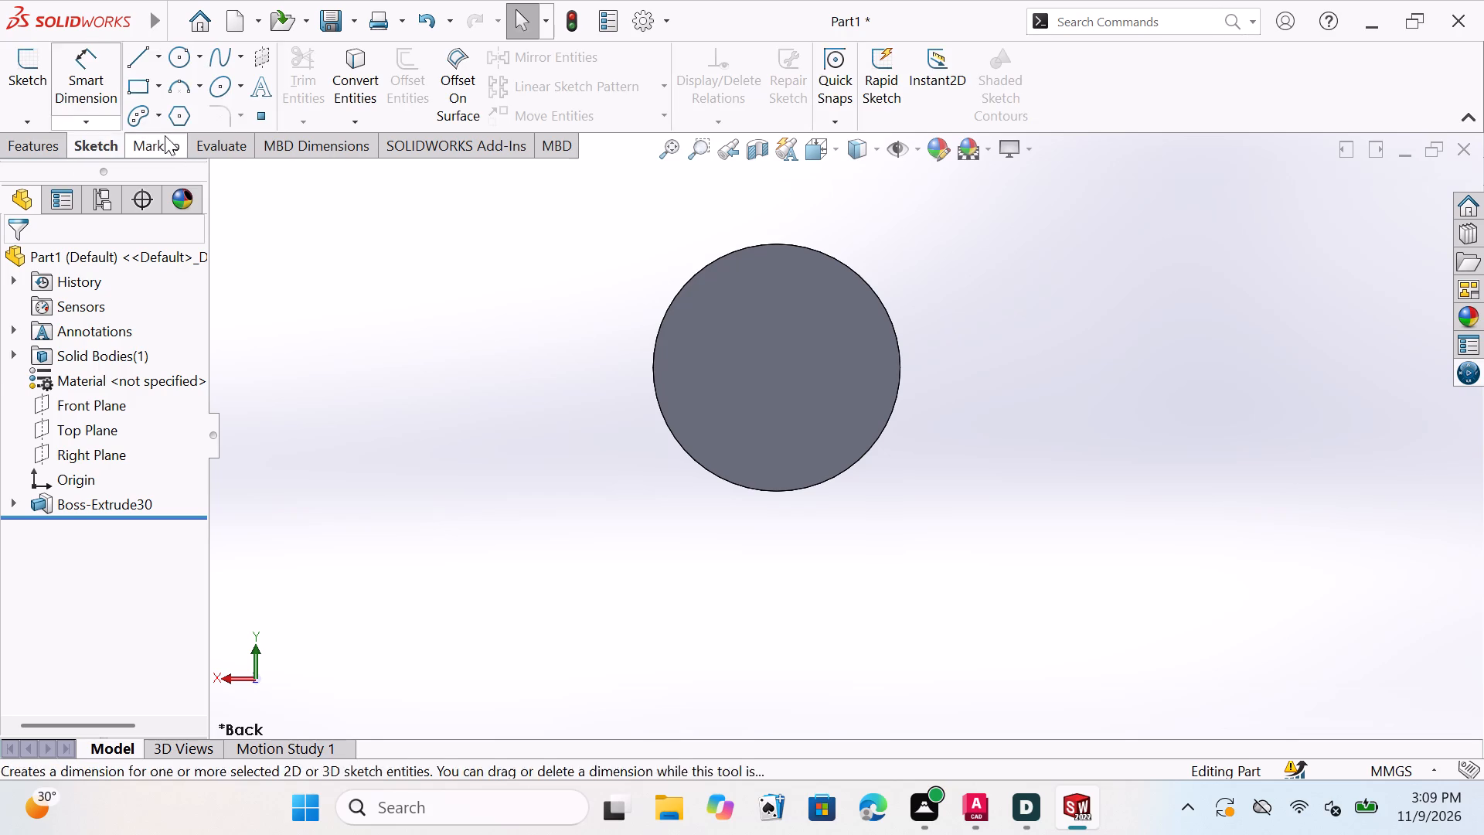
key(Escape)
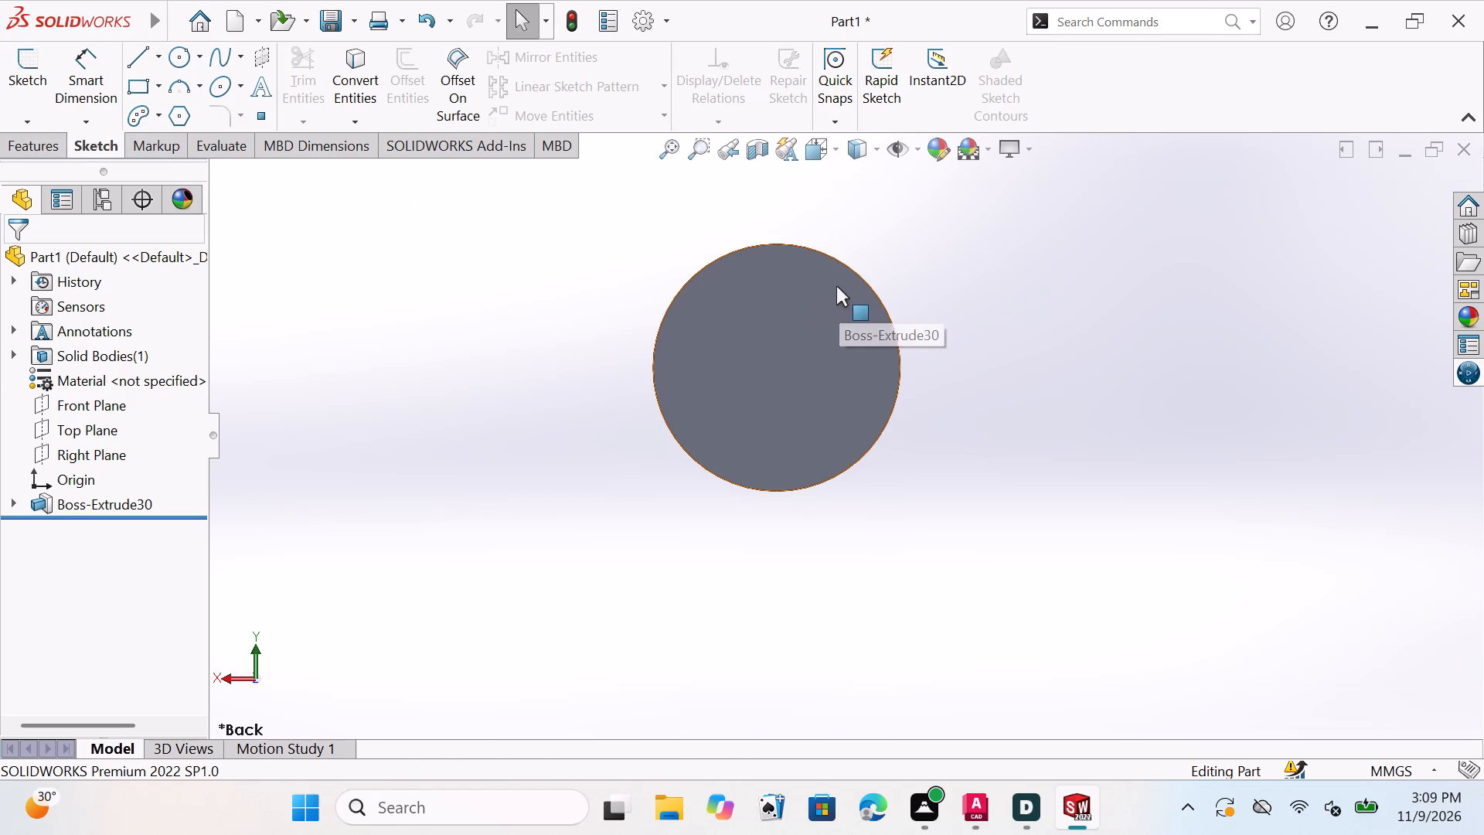
Undo the 15 mm extrusion and the preceding circle edits, back to the 80 mm diameter circle on the two centrelines.
key(ctrl+z)
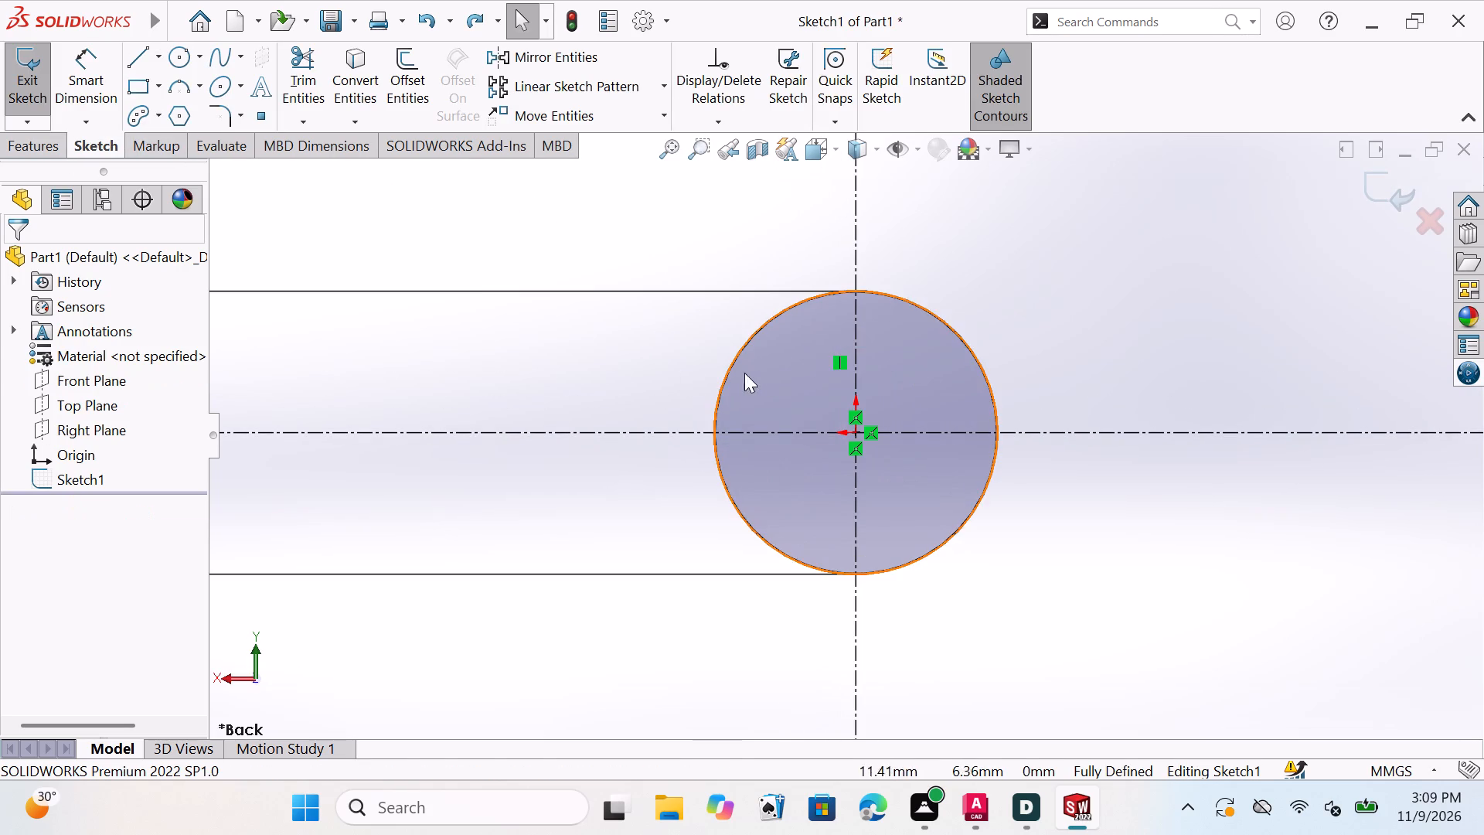
key(Escape)
key(Escape)
key(Escape)
key(Escape)
key(Escape)
key(Escape)
key(Escape)
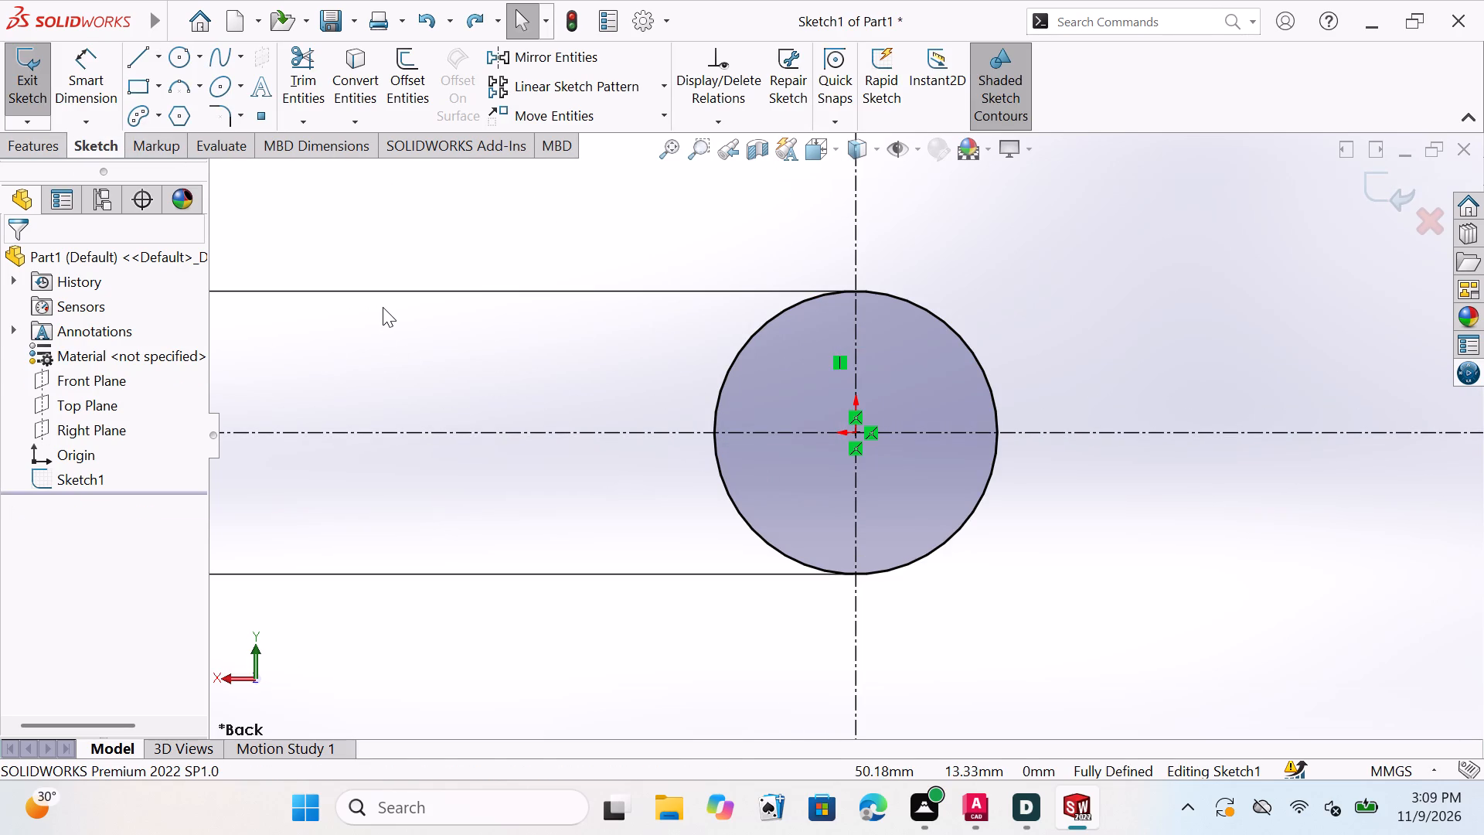
key(ctrl+z)
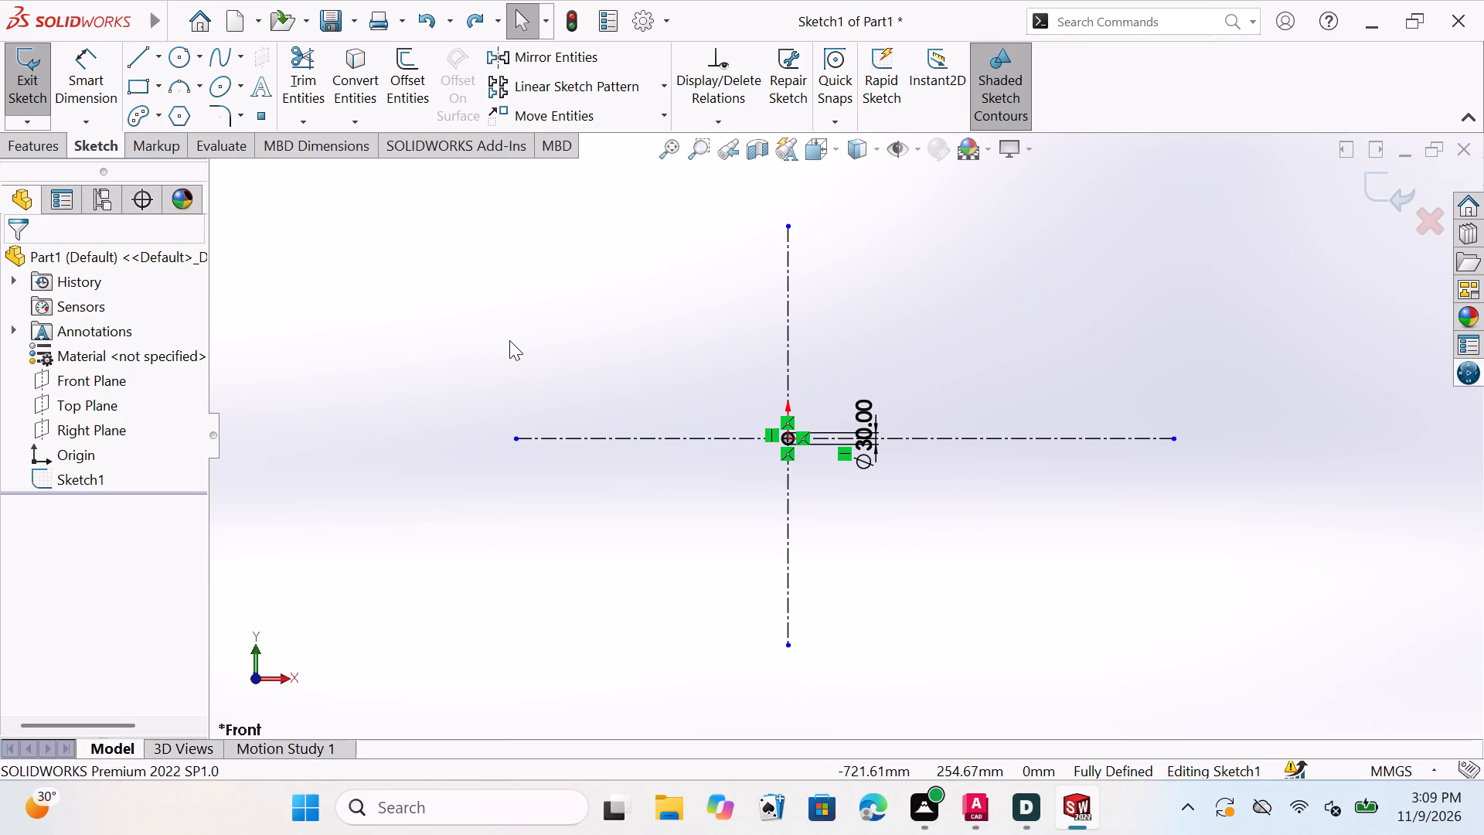
key(ctrl+z)
key(ctrl+z)
key(ctrl+z)
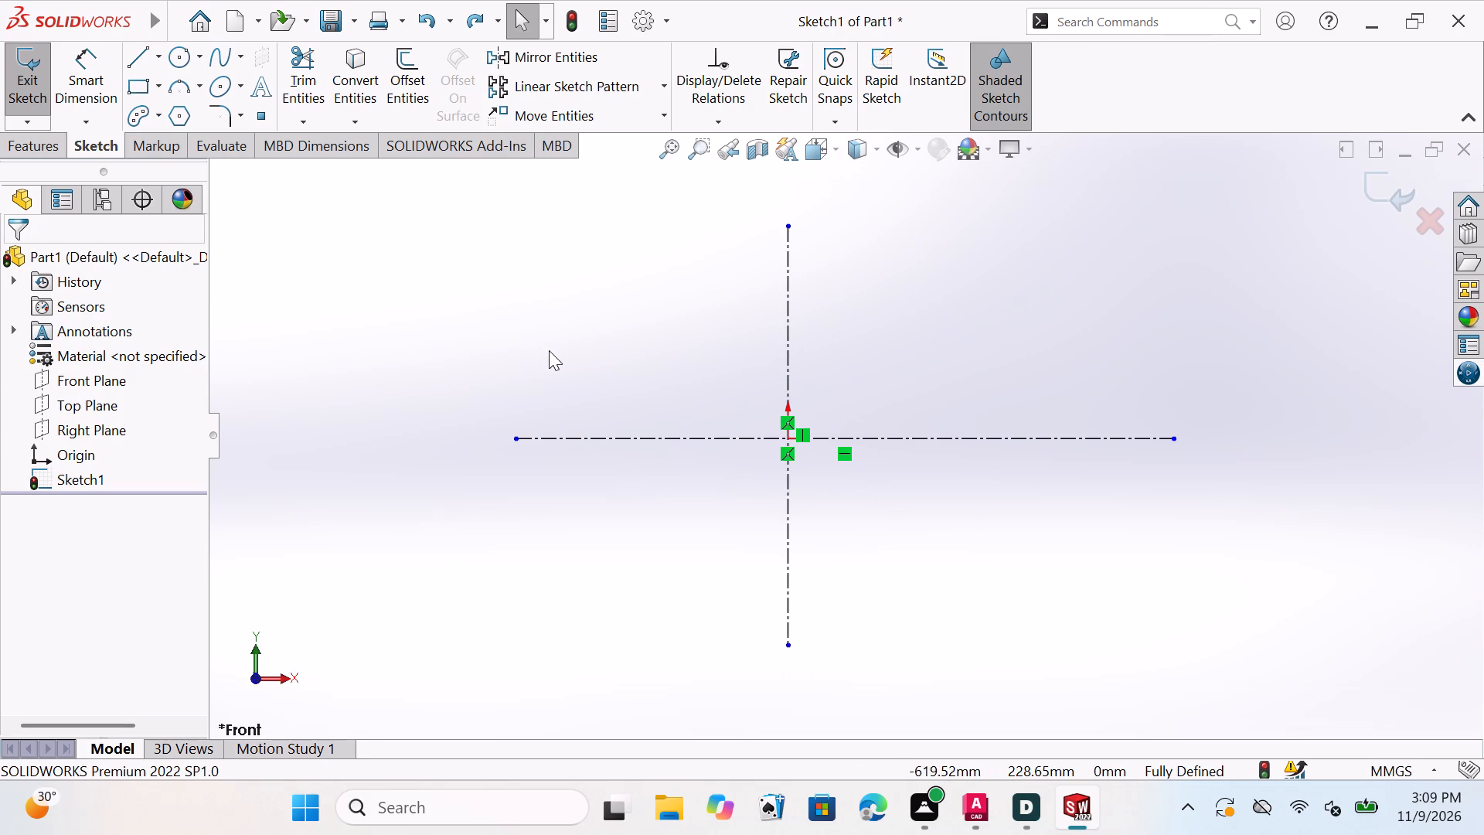
key(ctrl+z)
key(ctrl+z)
key(ctrl+z)
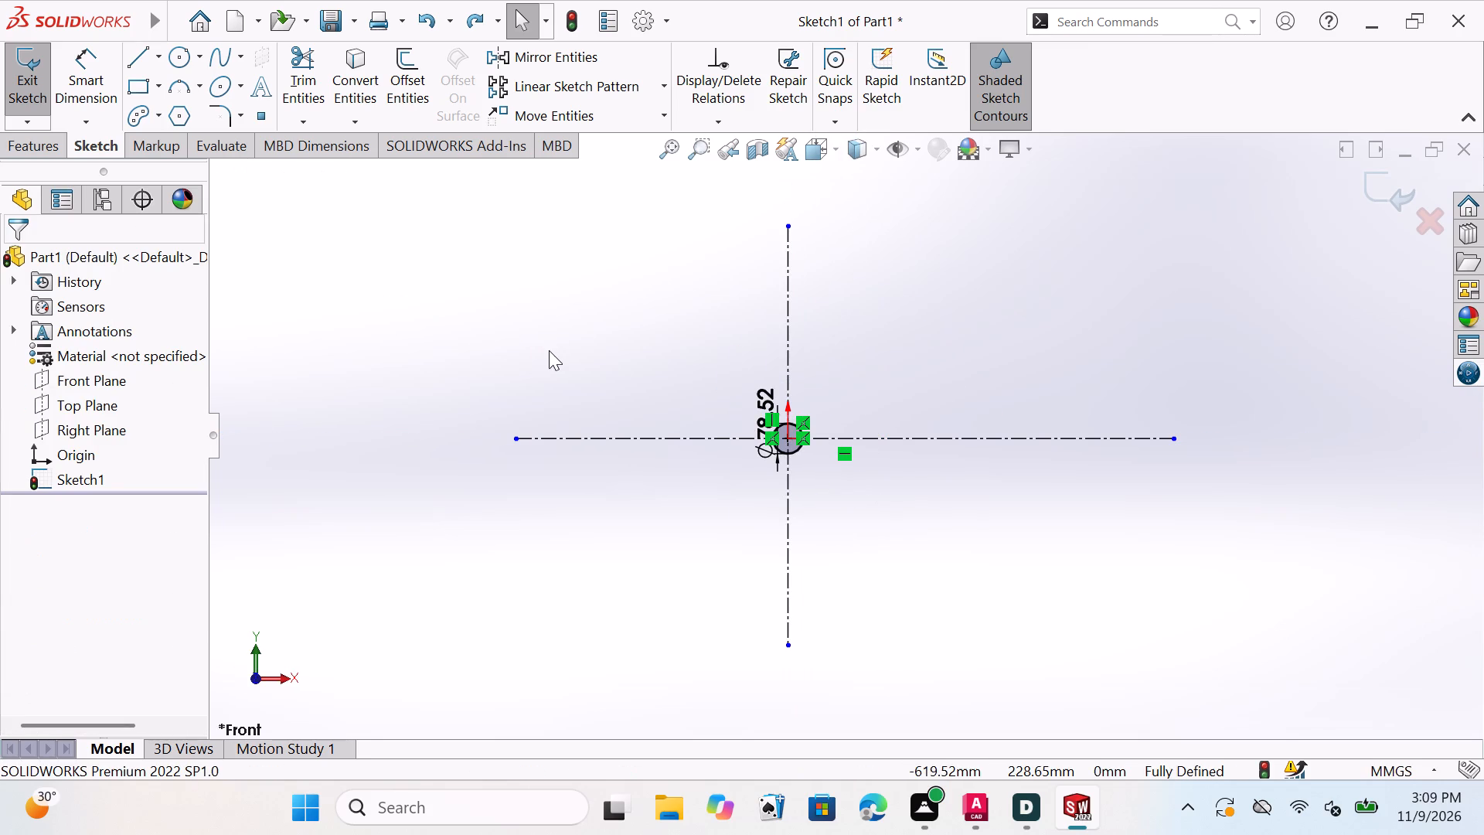
key(ctrl+z)
key(ctrl+z)
key(ctrl+z)
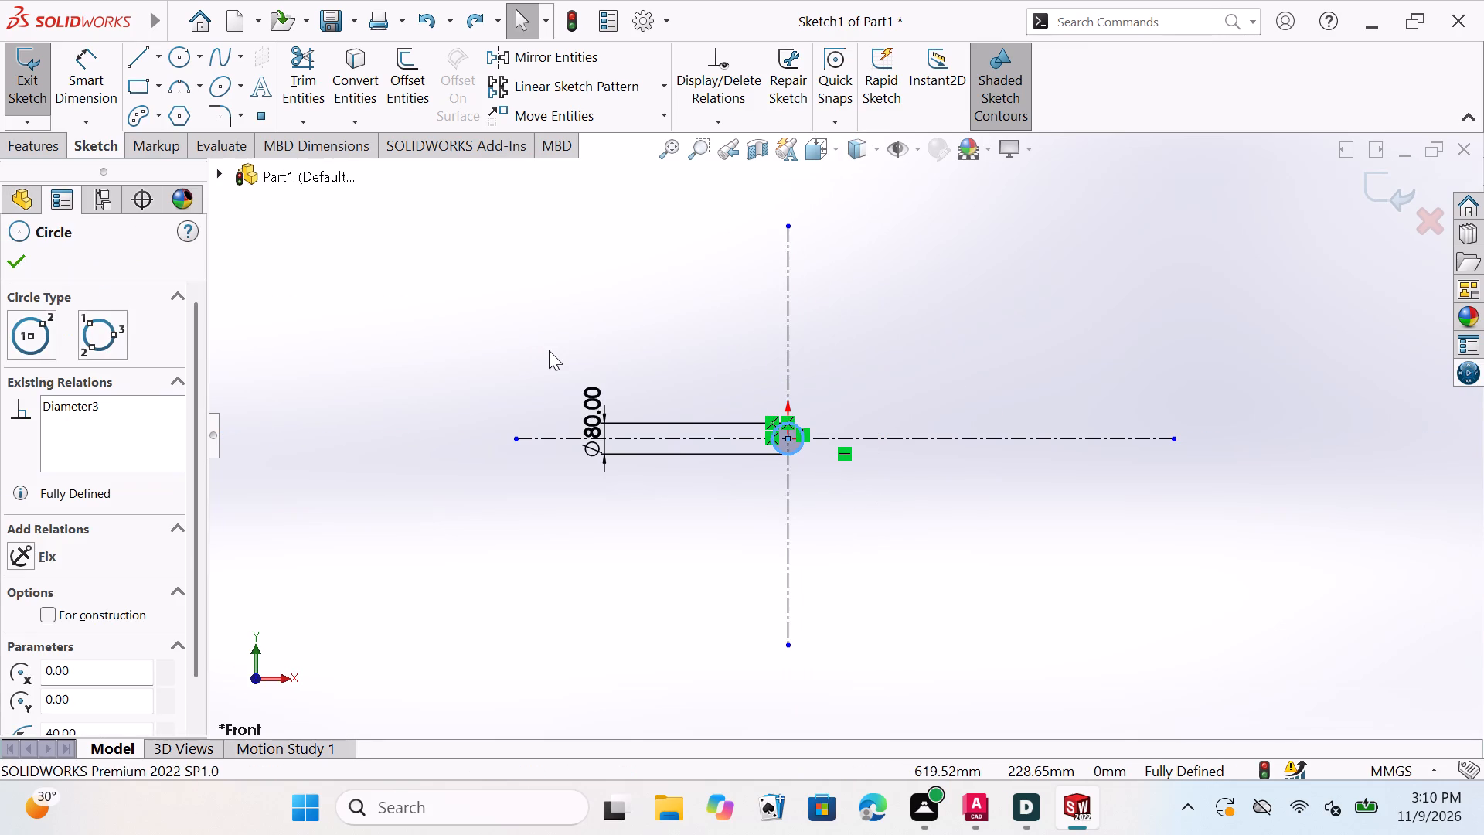
key(ctrl+z)
key(ctrl+z)
key(ctrl+z)
key(z)
click(15, 256)
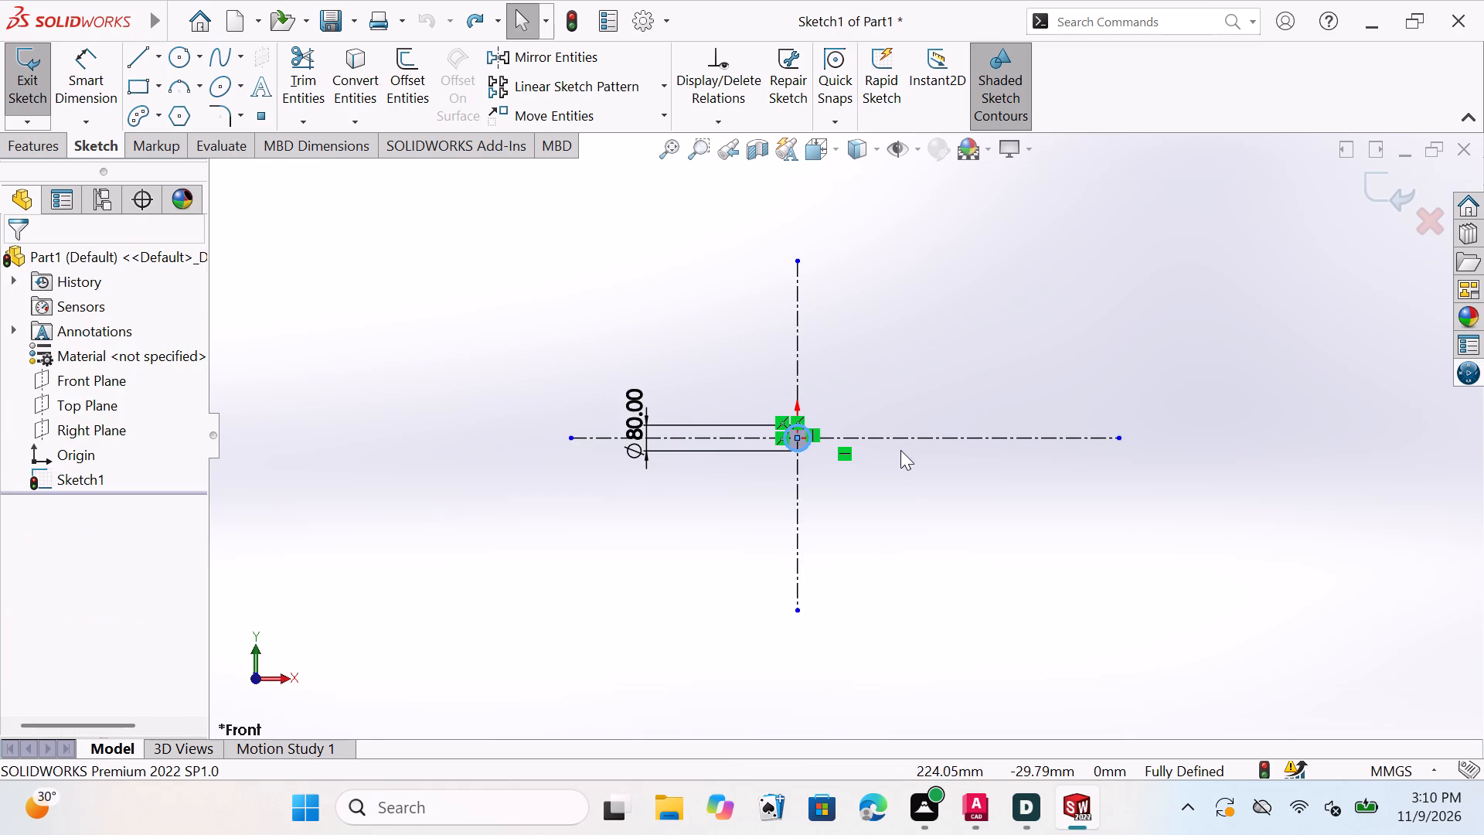
Delete the 80 mm circle at the origin together with its diameter dimension, keeping the two centrelines.
scroll(796, 445, down, 5)
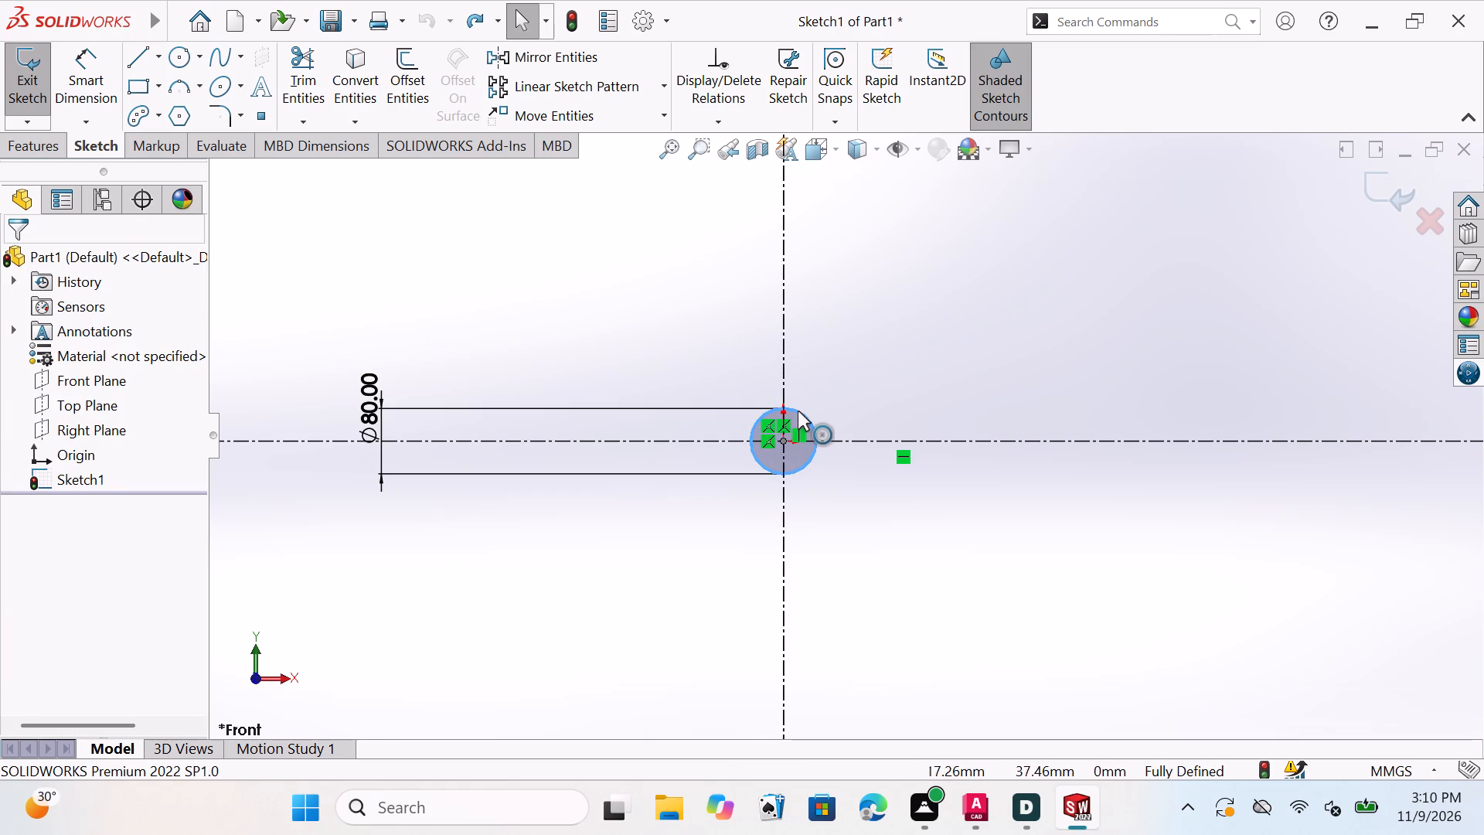
click(798, 412)
click(802, 414)
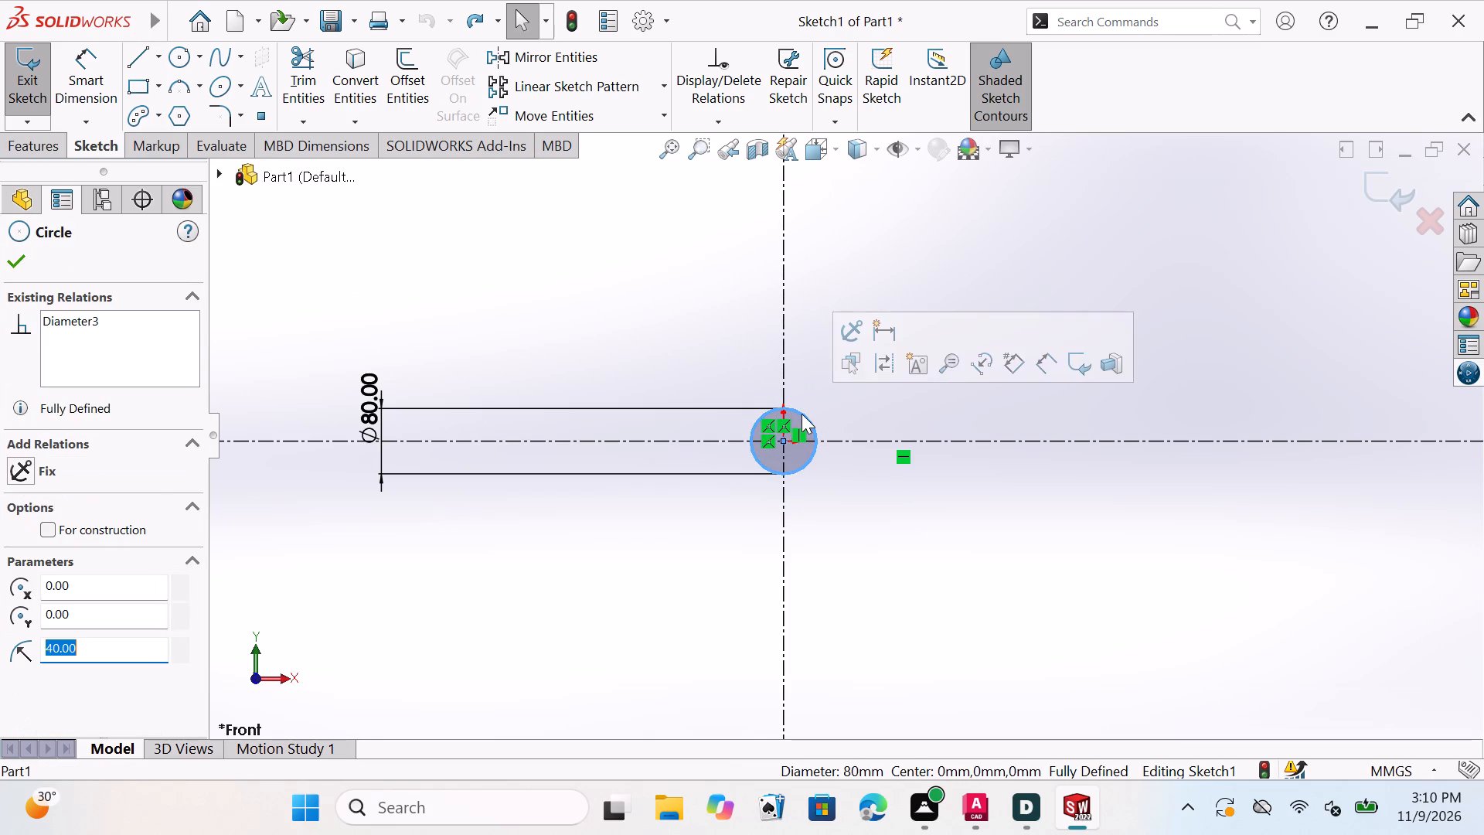
key(Delete)
click(614, 396)
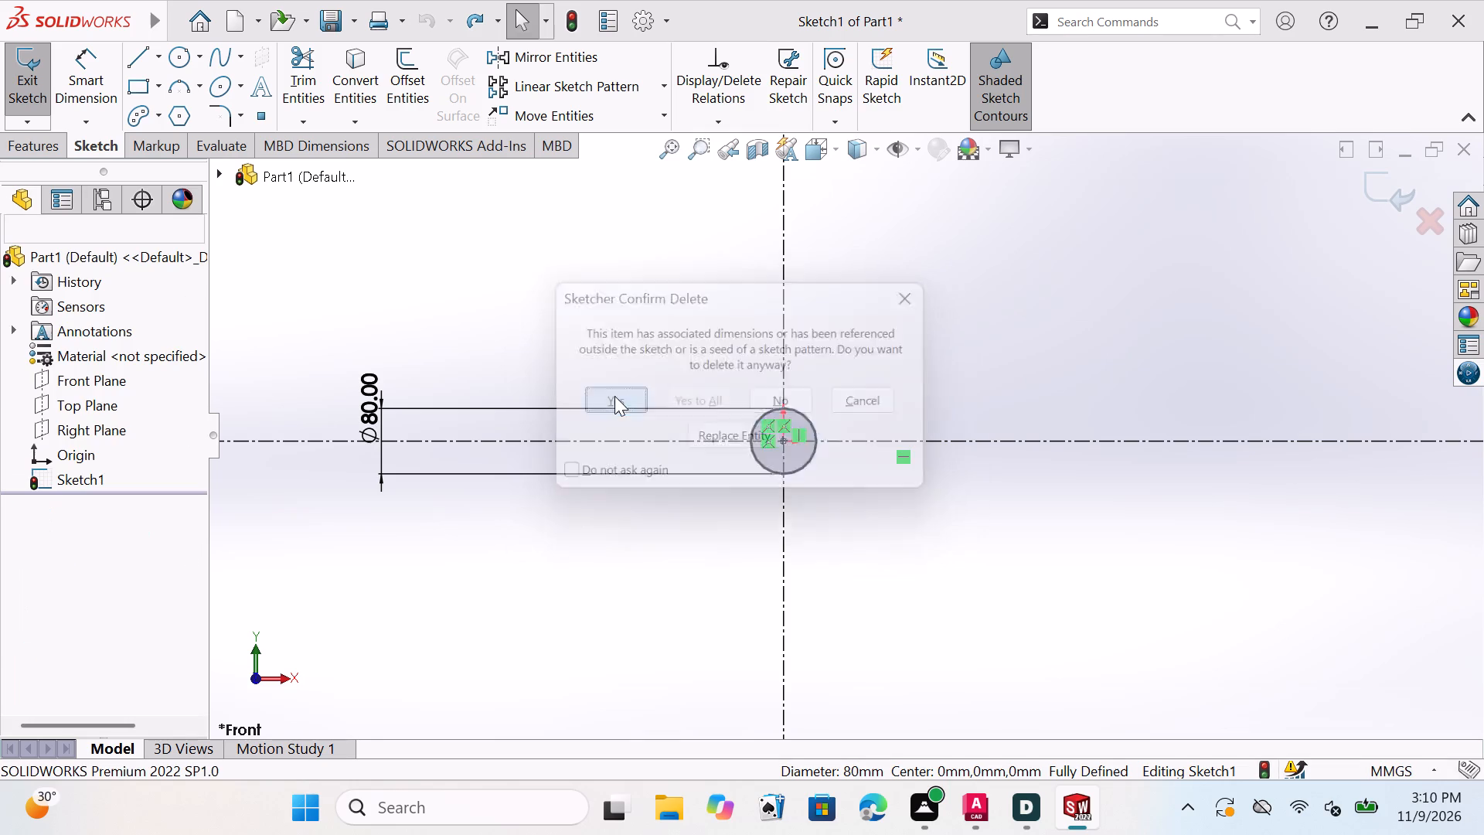
key(Escape)
key(Escape)
key(Escape)
key(Escape)
key(Escape)
key(Escape)
key(Escape)
key(Escape)
key(Escape)
key(Escape)
key(Escape)
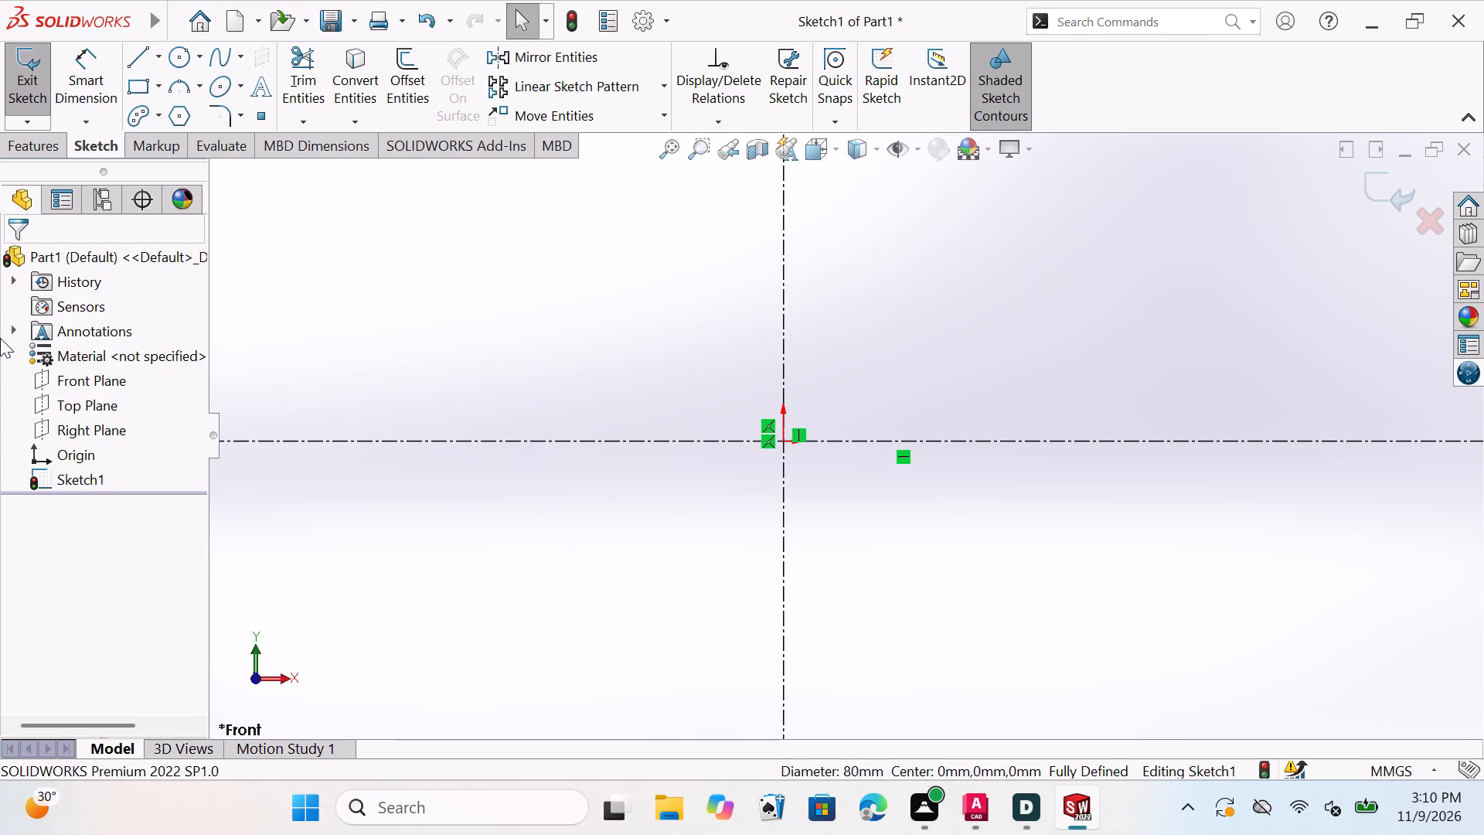
key(Escape)
key(Escape)
key(Escape)
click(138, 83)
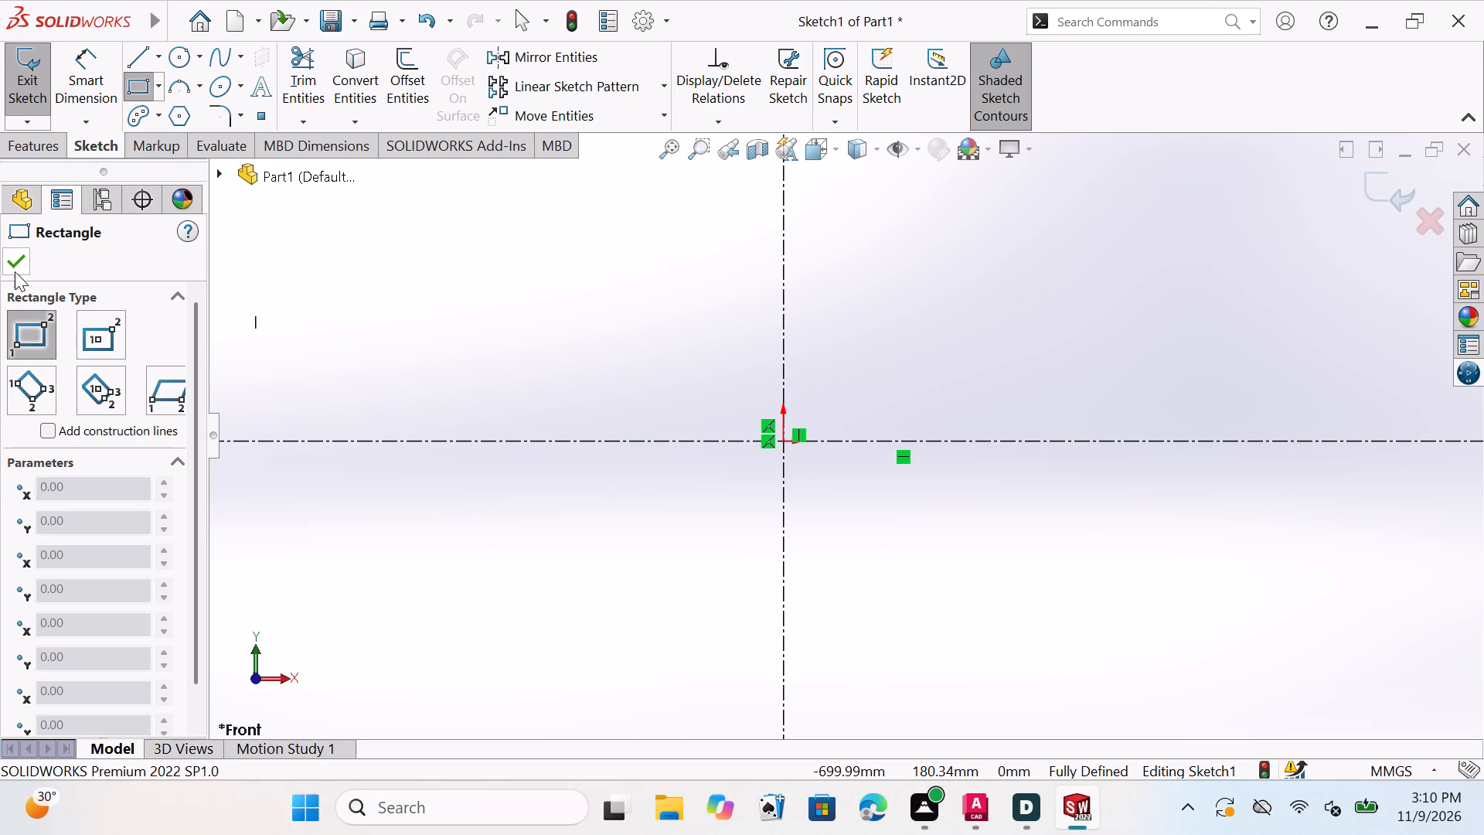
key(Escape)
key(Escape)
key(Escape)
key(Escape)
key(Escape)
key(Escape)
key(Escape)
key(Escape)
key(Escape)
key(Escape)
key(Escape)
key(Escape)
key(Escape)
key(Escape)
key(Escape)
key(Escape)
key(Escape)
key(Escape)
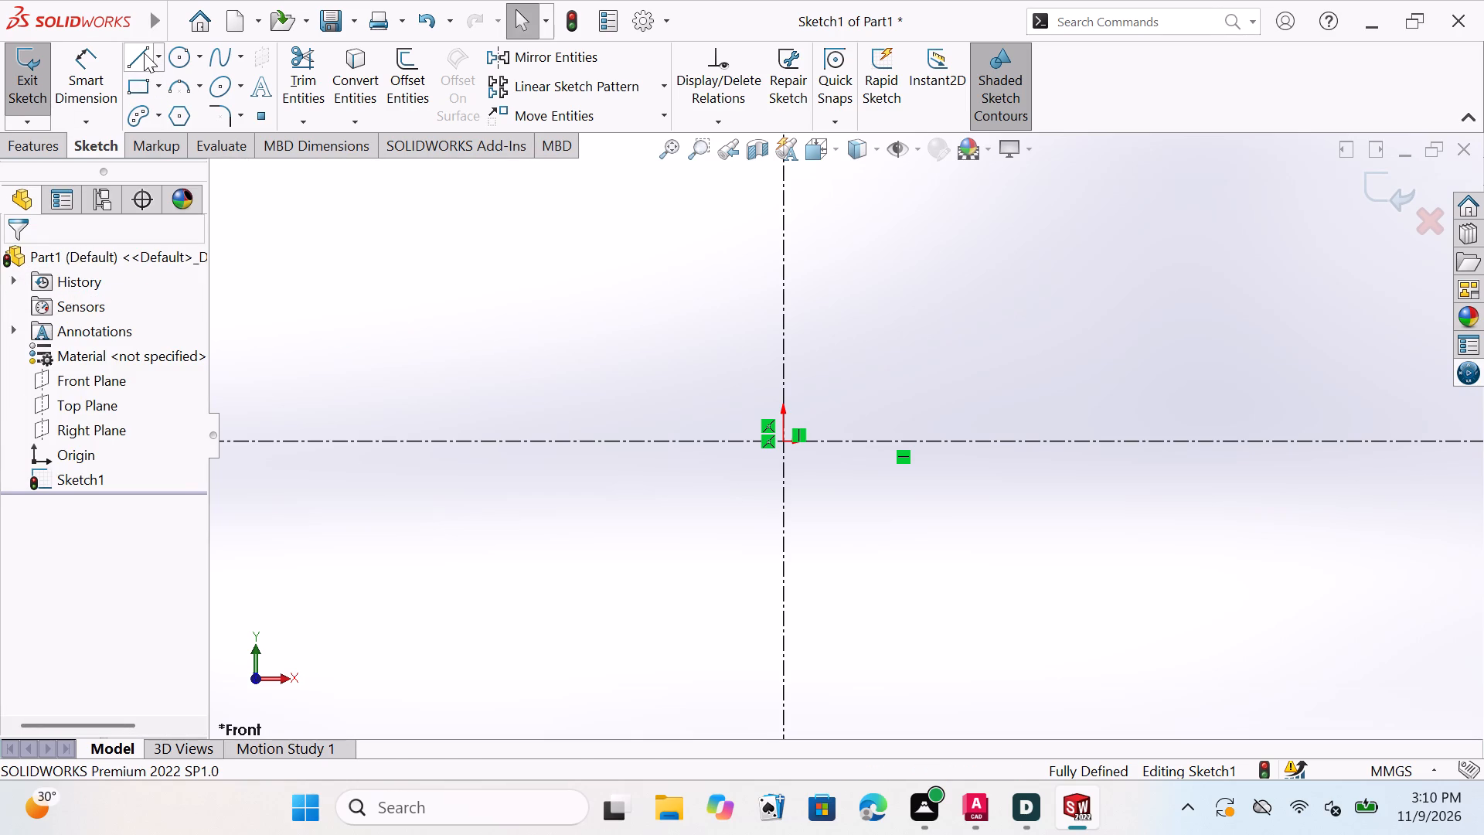
Sketch a horizontal line about 256 mm long above the horizontal centreline and left of the vertical centreline.
click(144, 53)
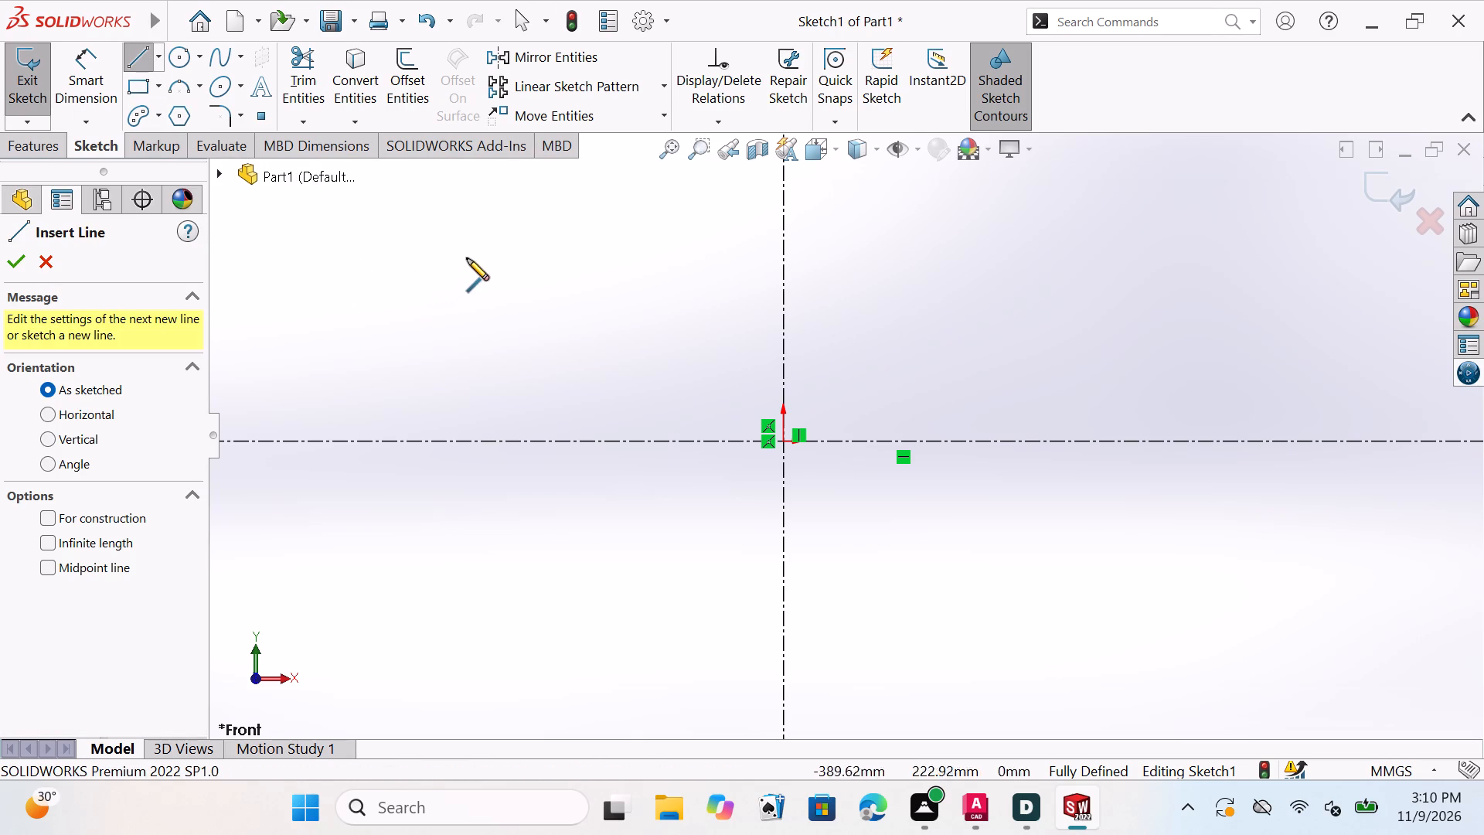
click(479, 251)
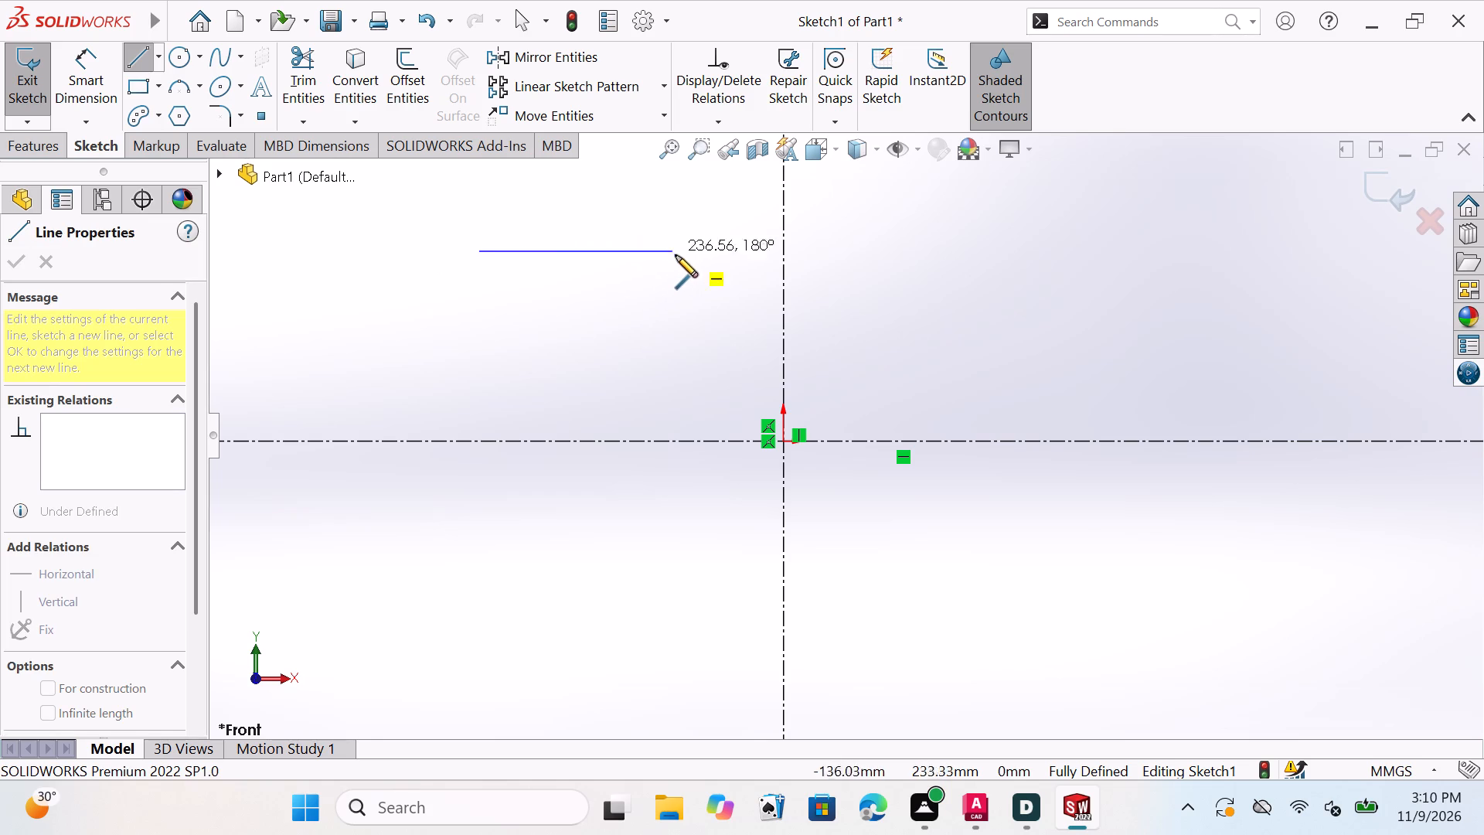
scroll(689, 244, down, 1)
scroll(689, 244, up, 2)
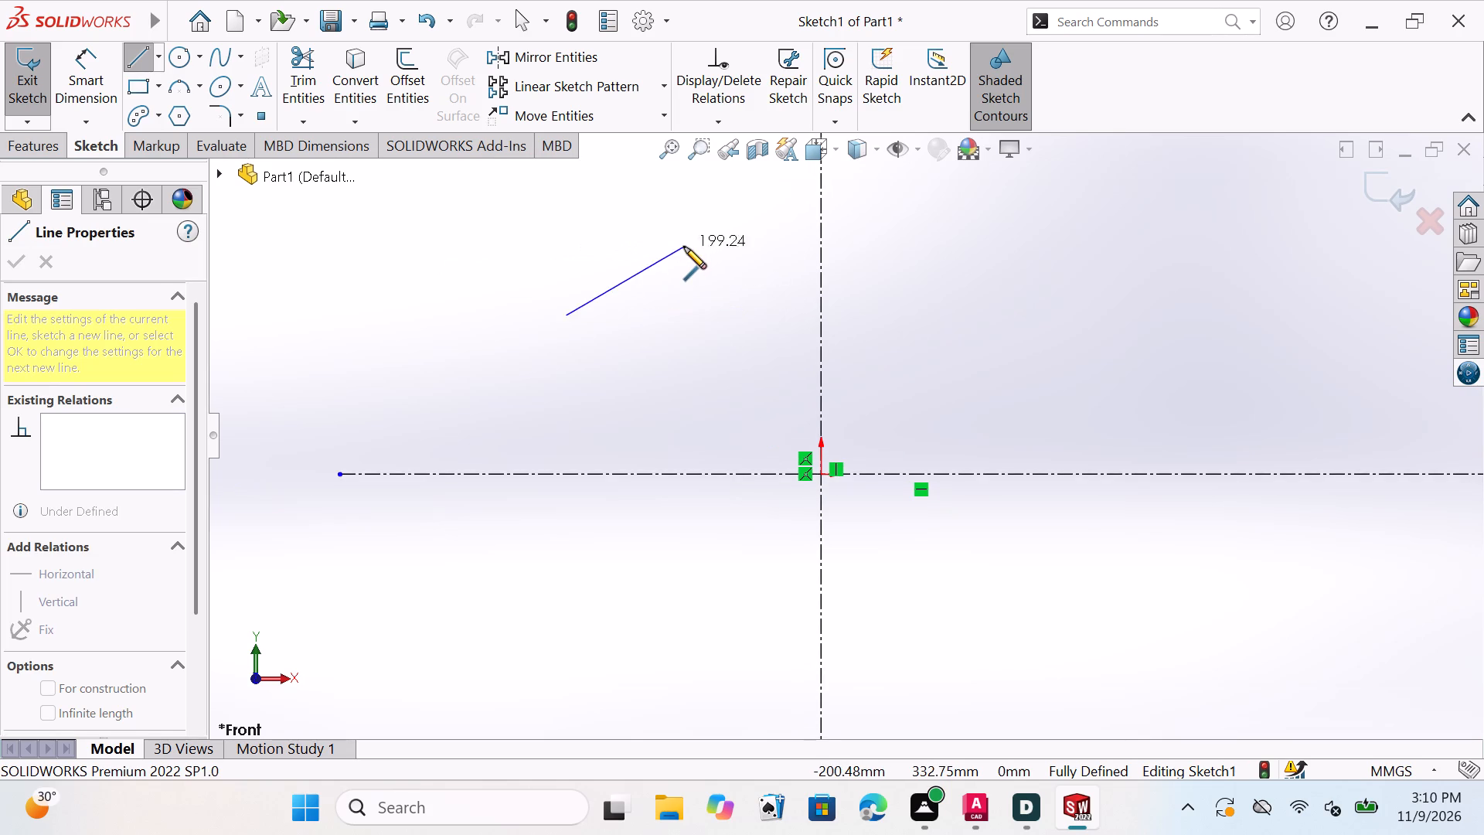
scroll(684, 247, up, 2)
scroll(693, 278, down, 2)
scroll(800, 423, down, 2)
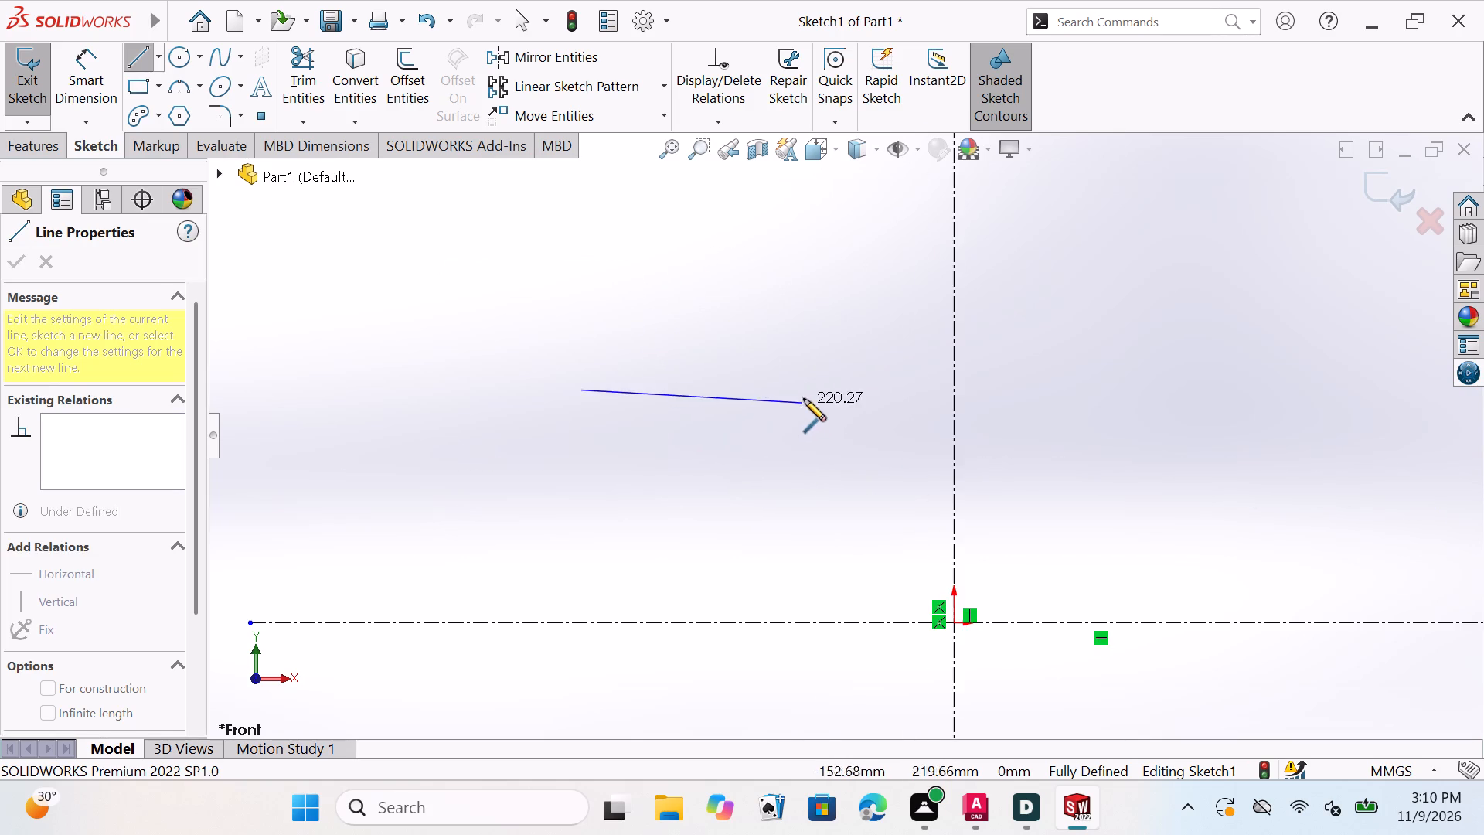
scroll(810, 397, up, 1)
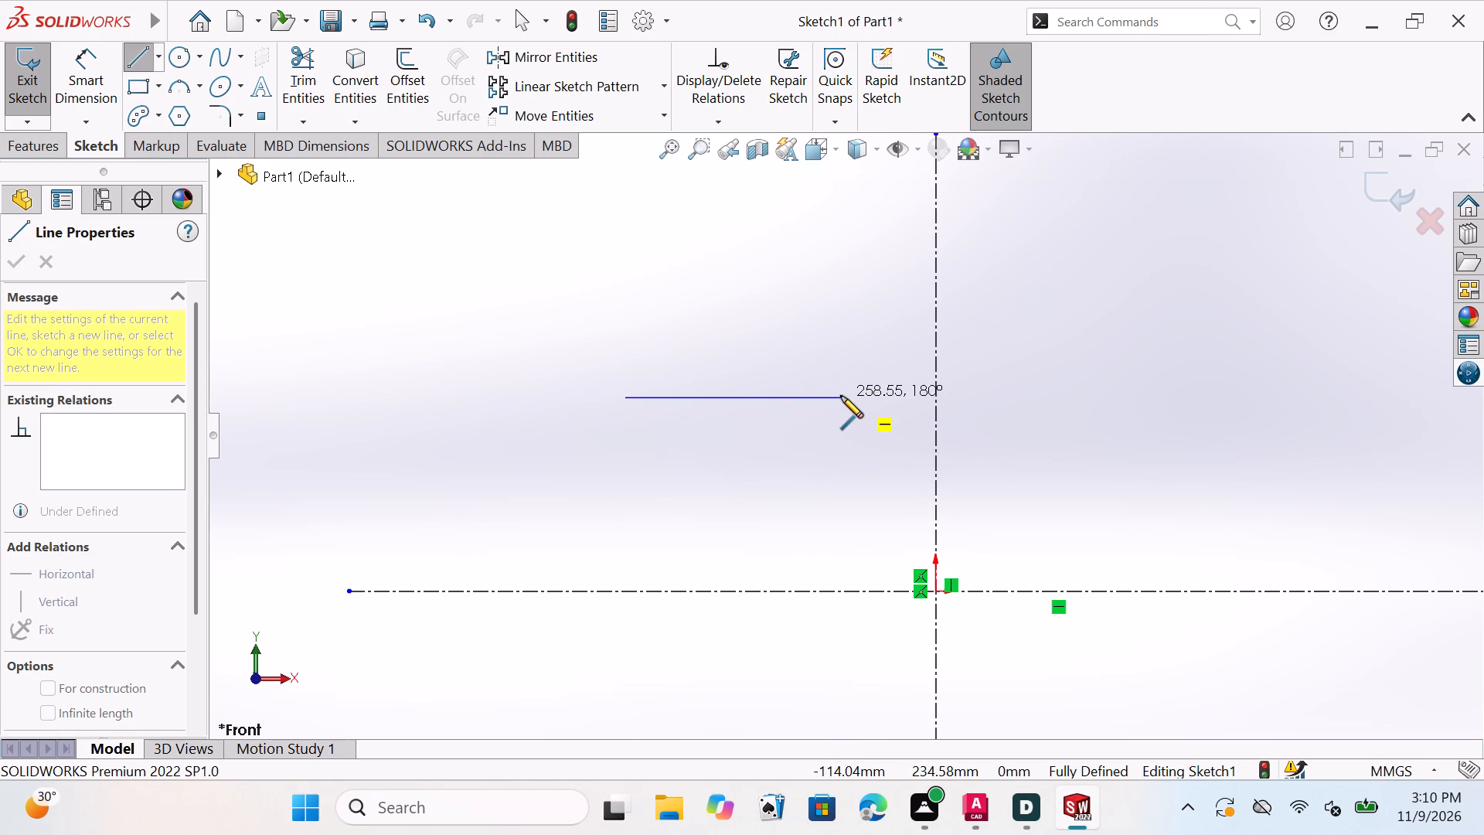
key(F8)
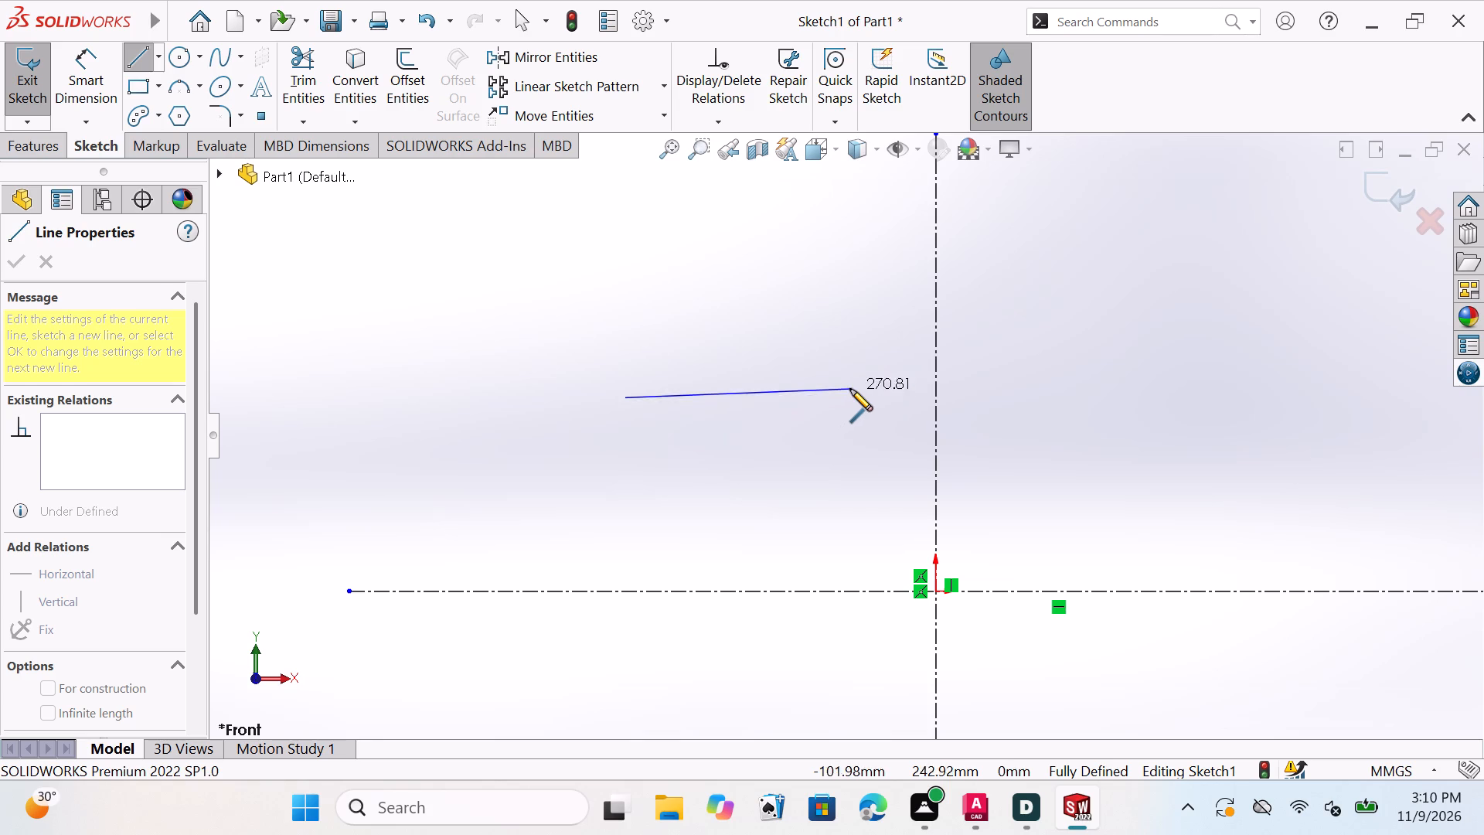
click(839, 396)
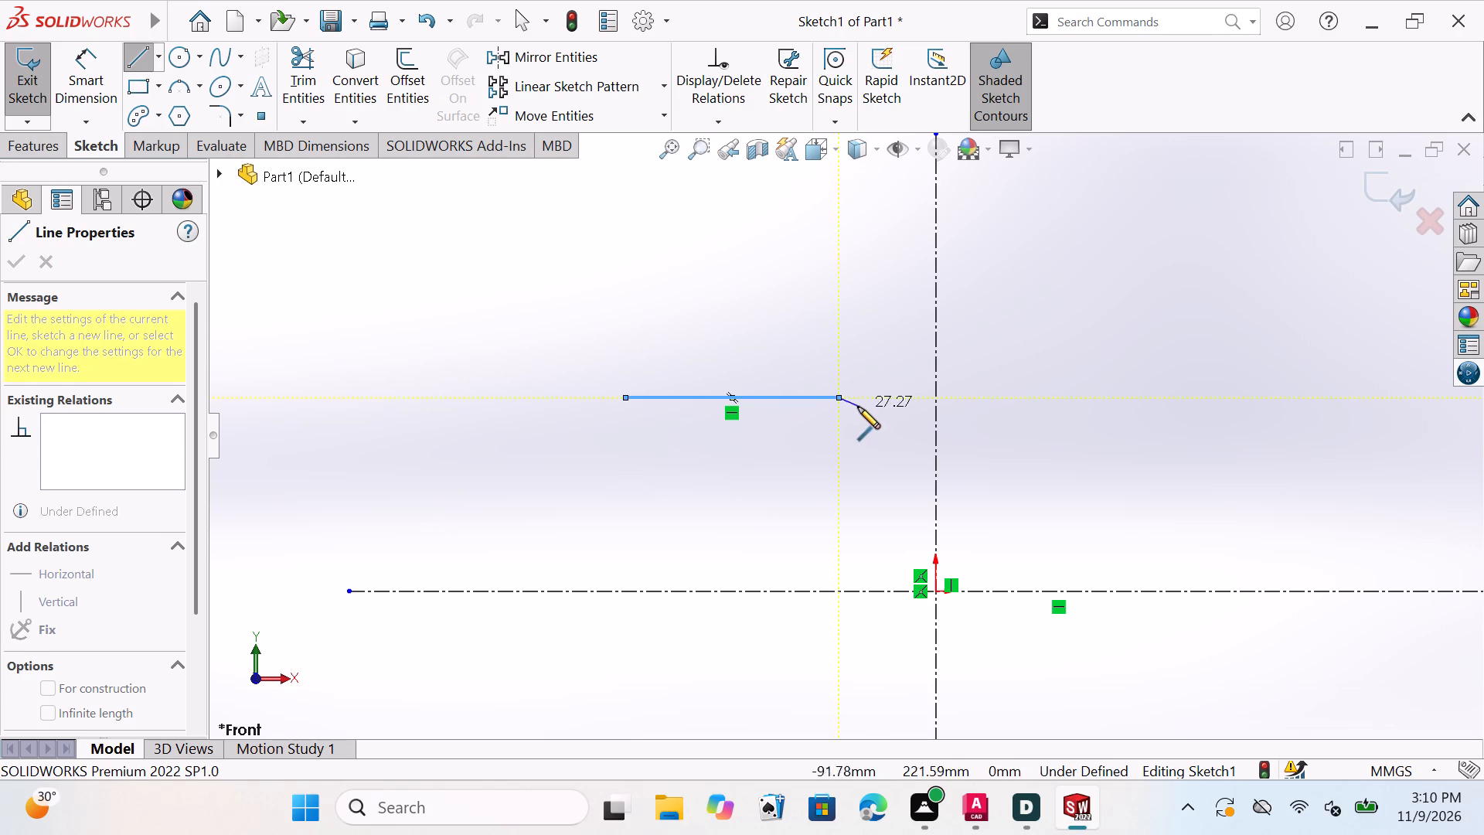
key(Escape)
key(Escape)
key(Escape)
key(Escape)
key(Escape)
key(Escape)
key(Escape)
key(Escape)
key(Escape)
key(Escape)
key(Escape)
key(Escape)
key(Escape)
key(Escape)
key(Escape)
key(Escape)
key(Escape)
key(Escape)
key(Escape)
key(Escape)
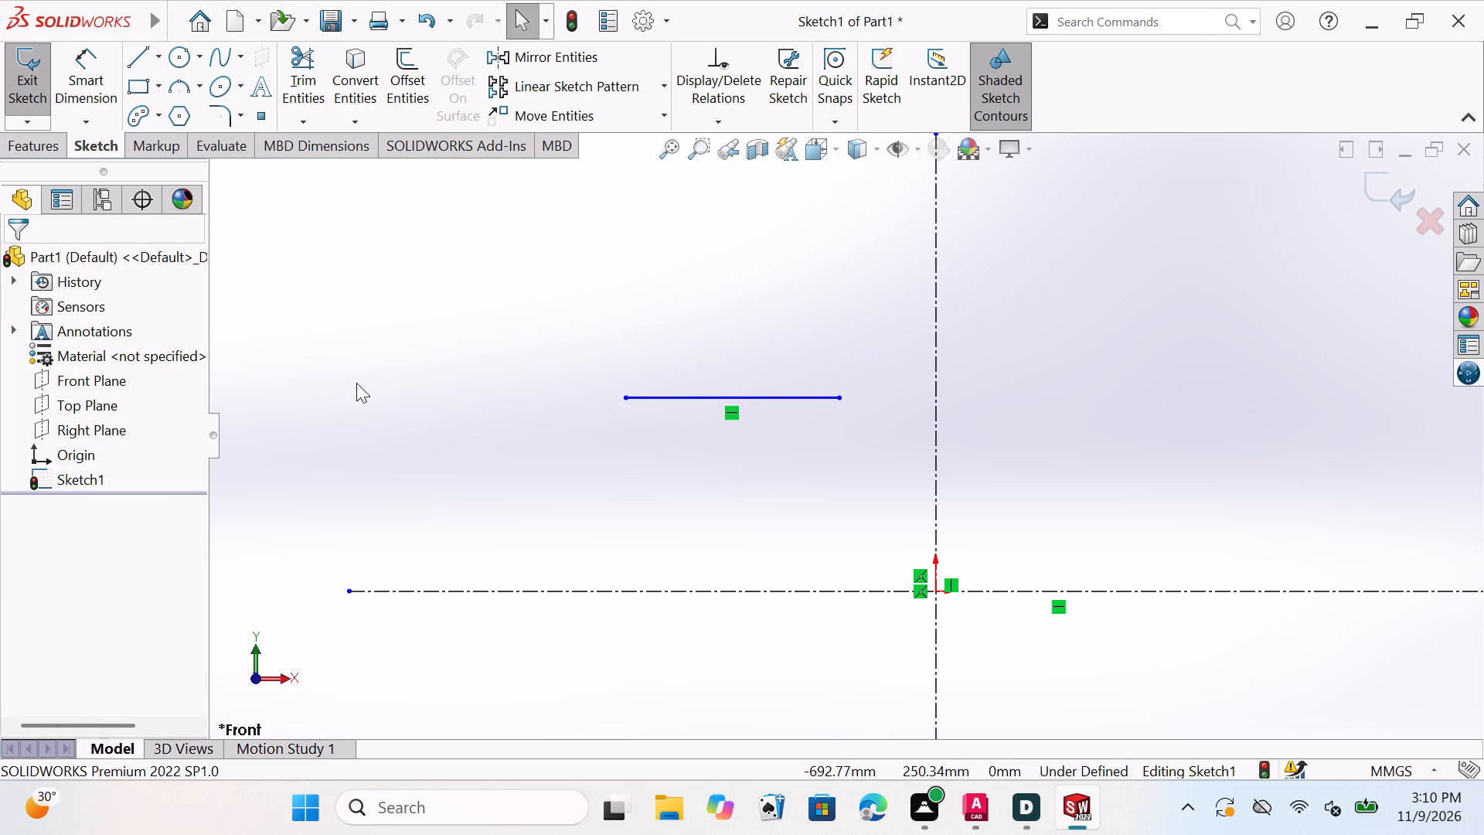
key(Escape)
key(Escape)
key(Escape)
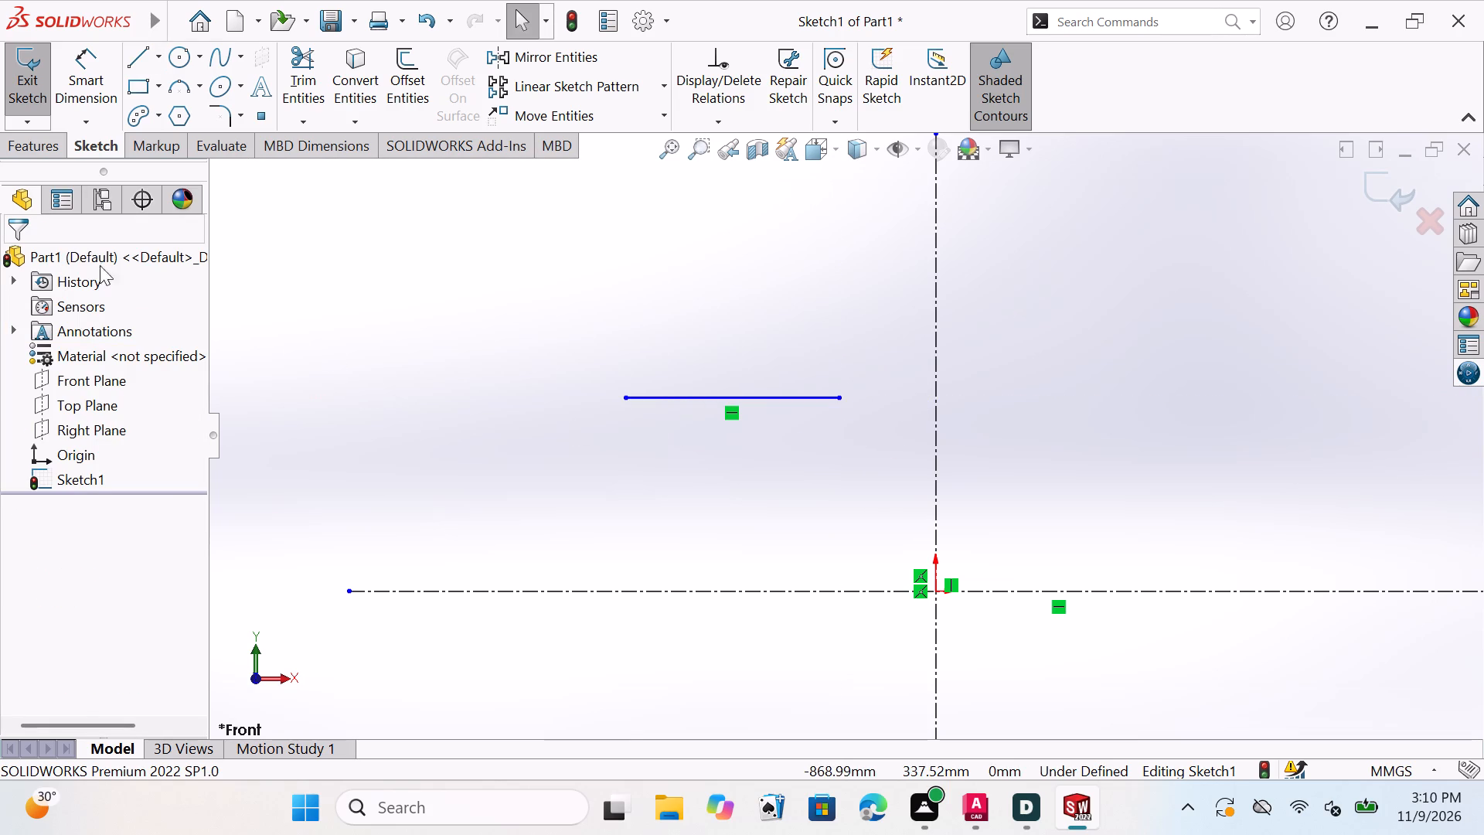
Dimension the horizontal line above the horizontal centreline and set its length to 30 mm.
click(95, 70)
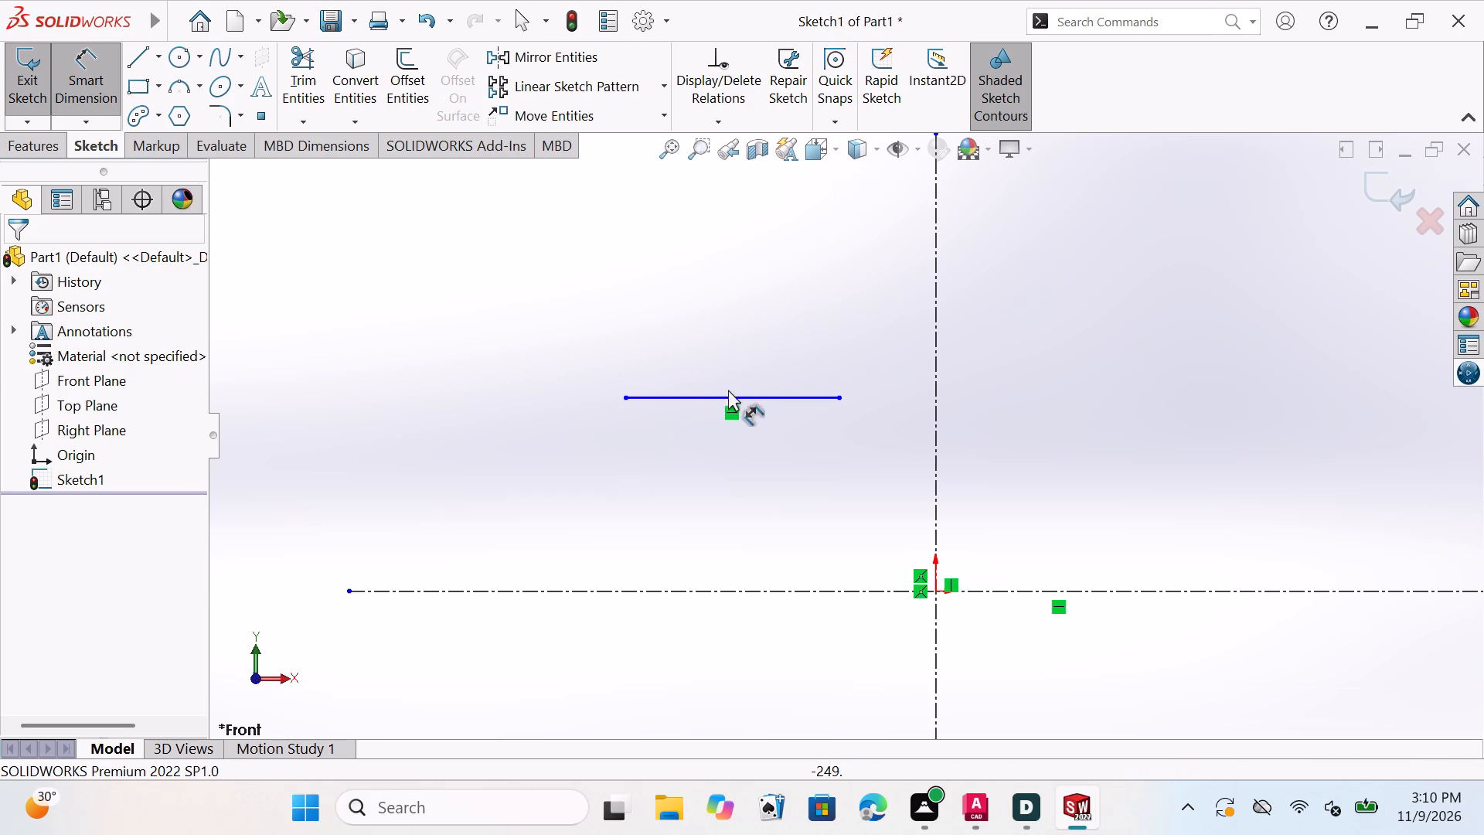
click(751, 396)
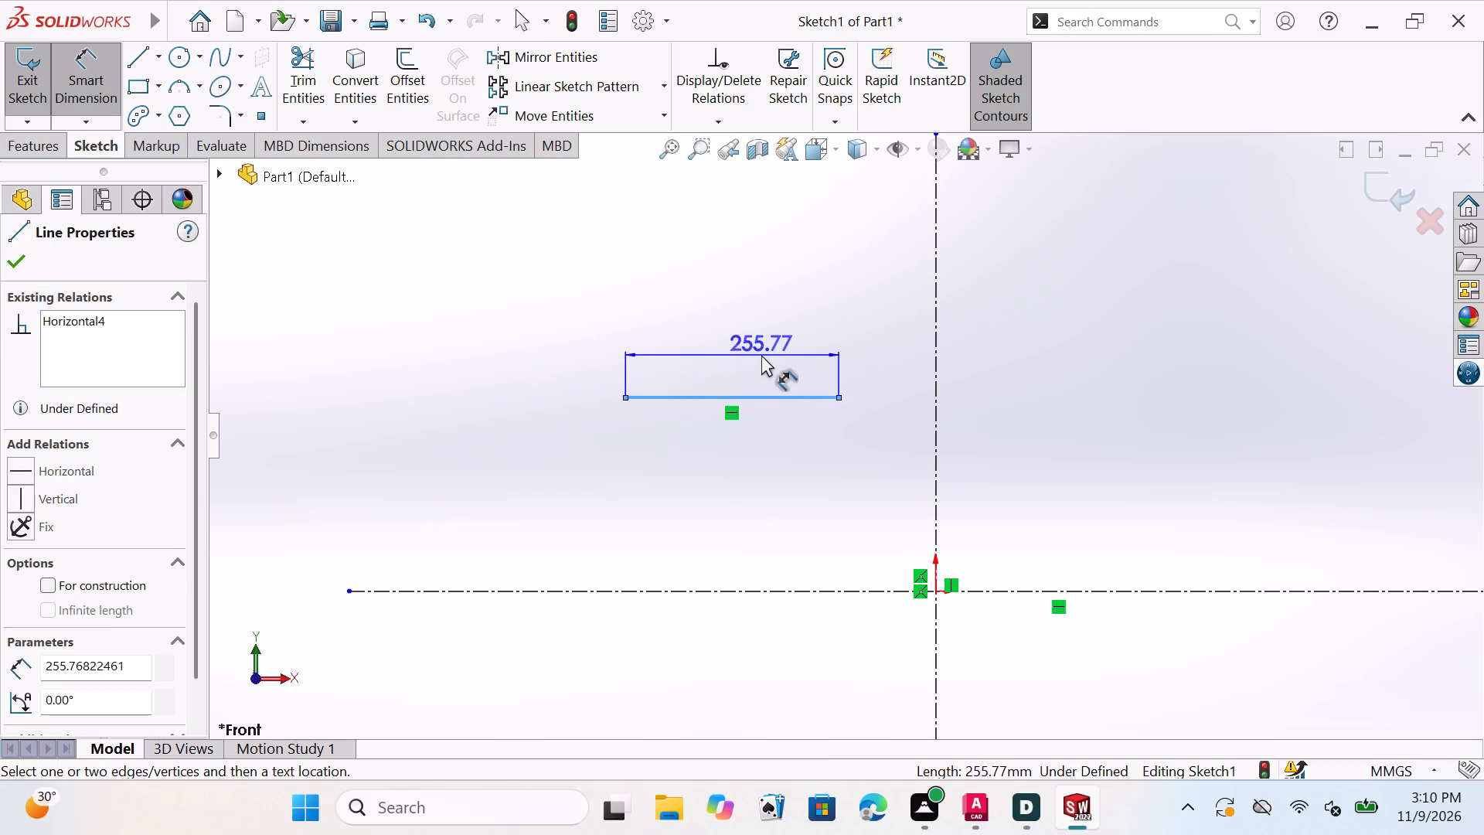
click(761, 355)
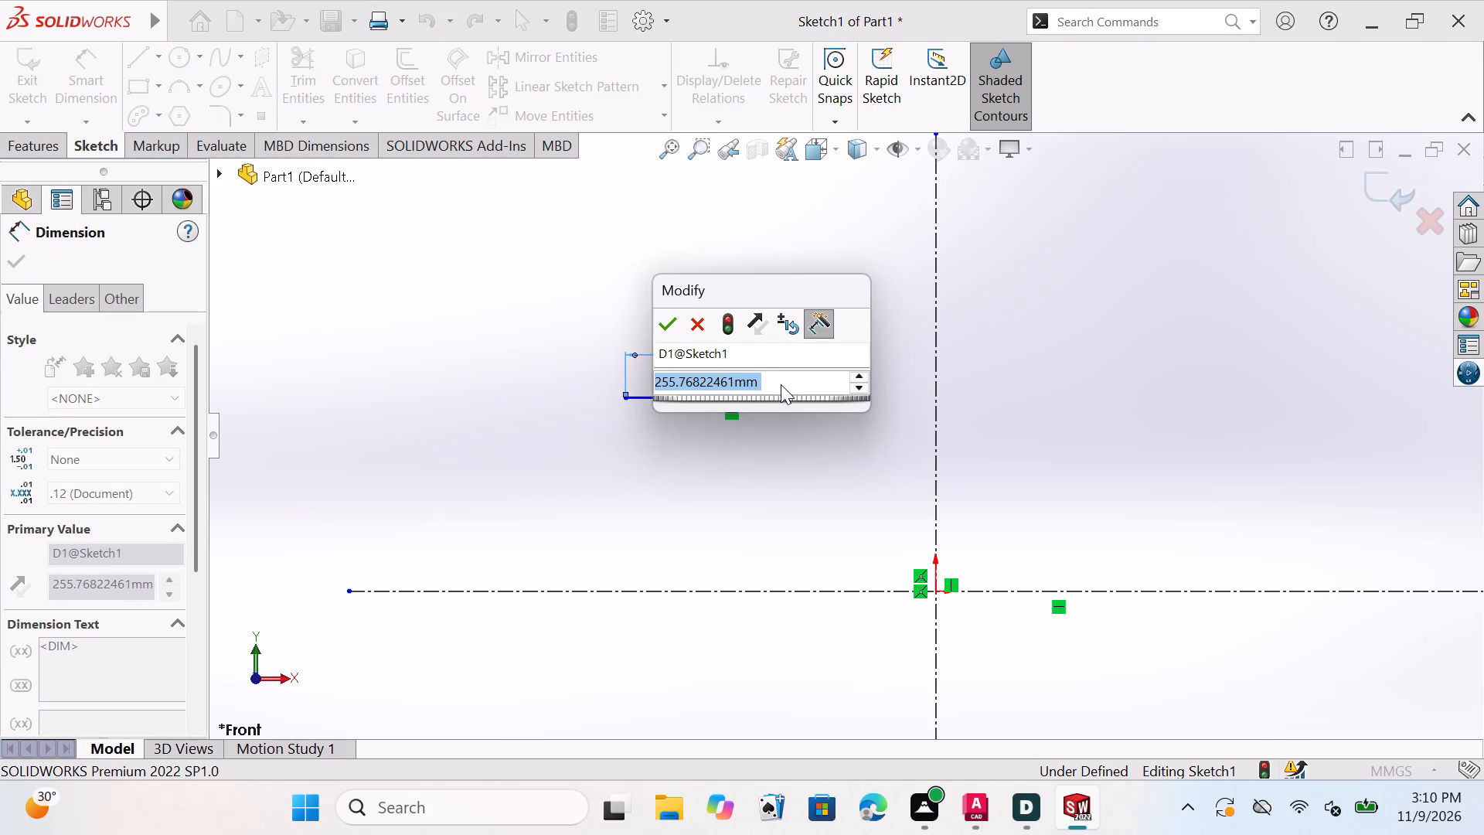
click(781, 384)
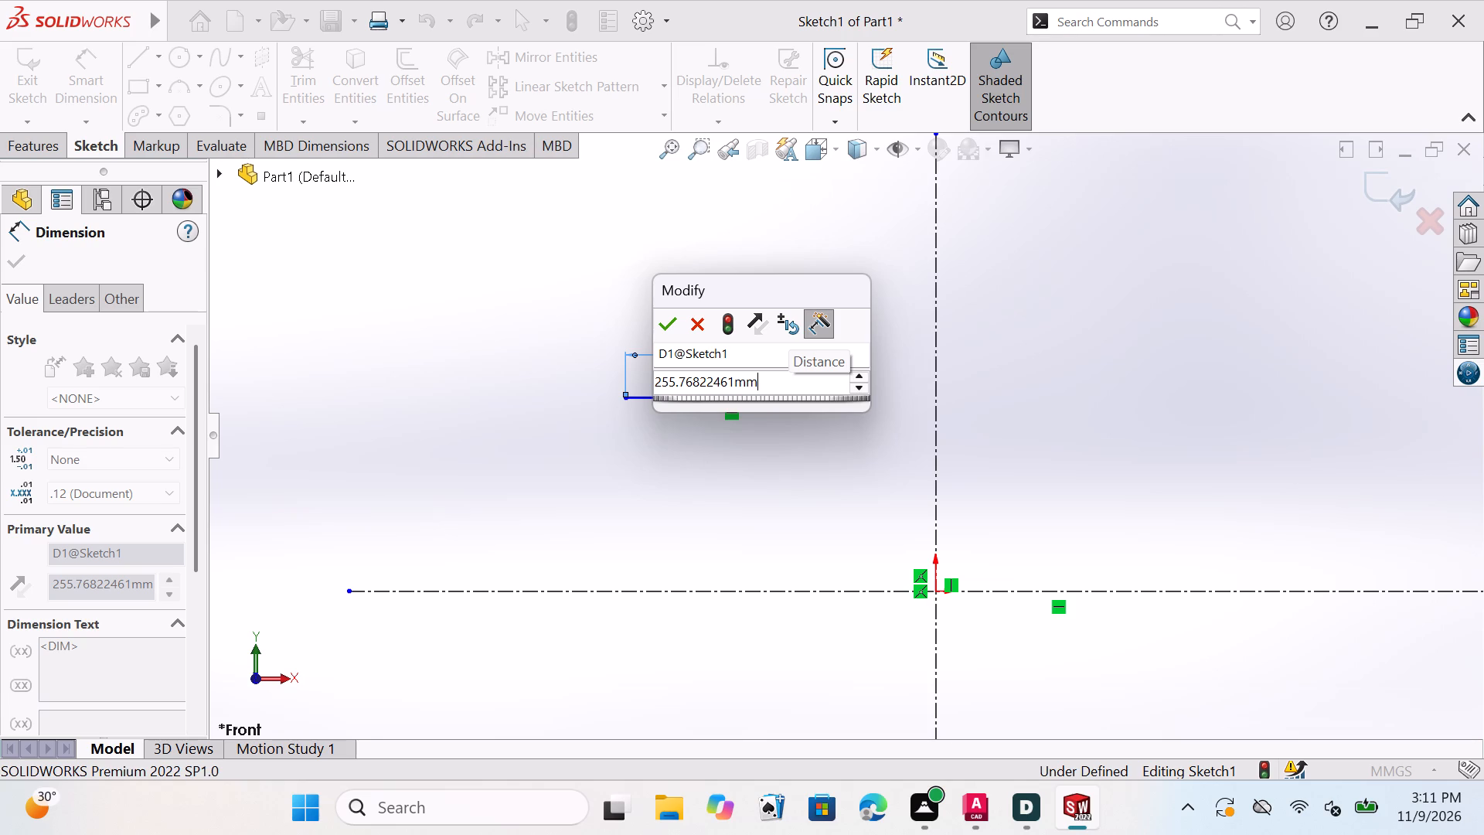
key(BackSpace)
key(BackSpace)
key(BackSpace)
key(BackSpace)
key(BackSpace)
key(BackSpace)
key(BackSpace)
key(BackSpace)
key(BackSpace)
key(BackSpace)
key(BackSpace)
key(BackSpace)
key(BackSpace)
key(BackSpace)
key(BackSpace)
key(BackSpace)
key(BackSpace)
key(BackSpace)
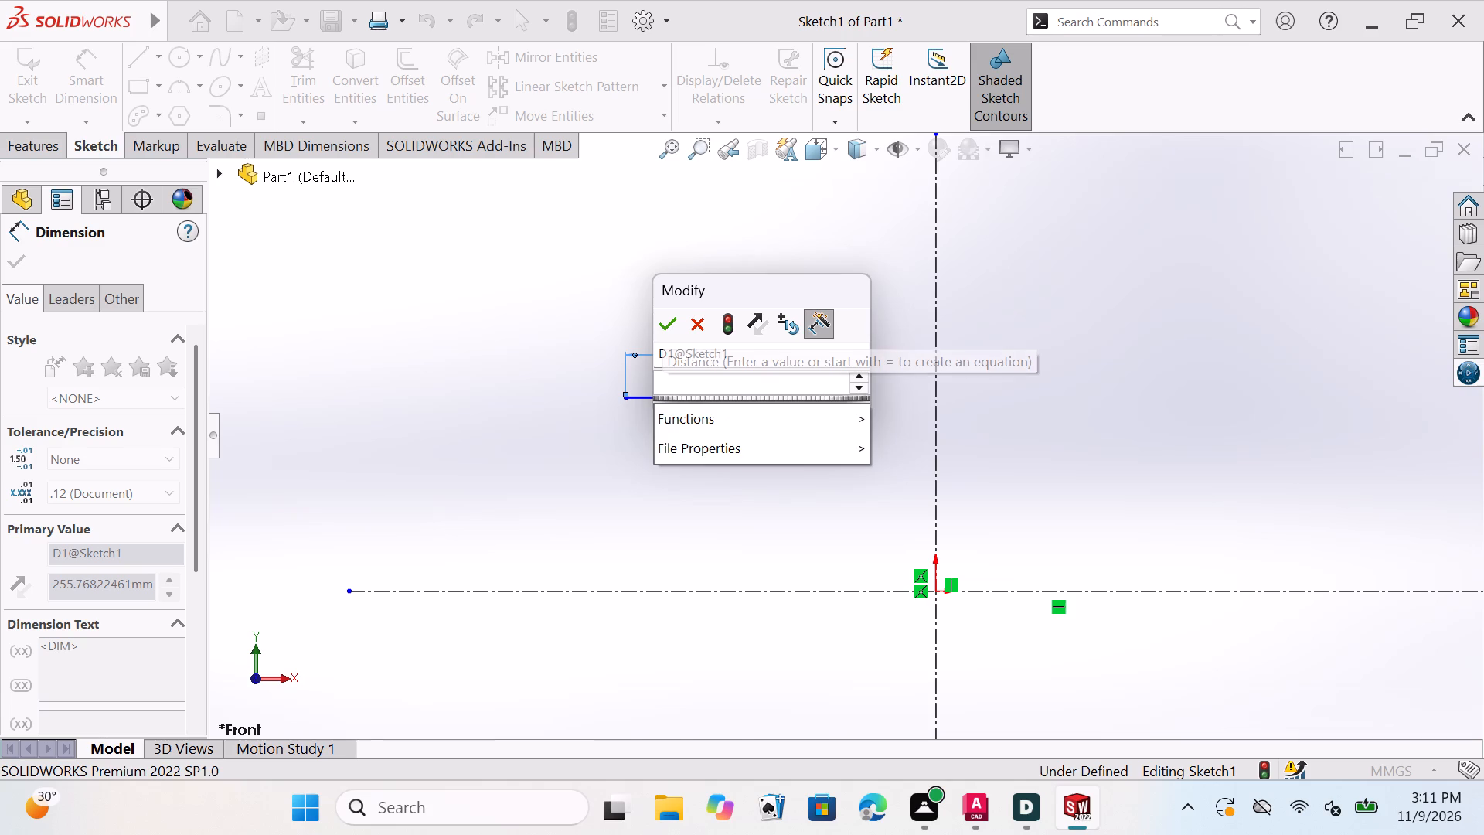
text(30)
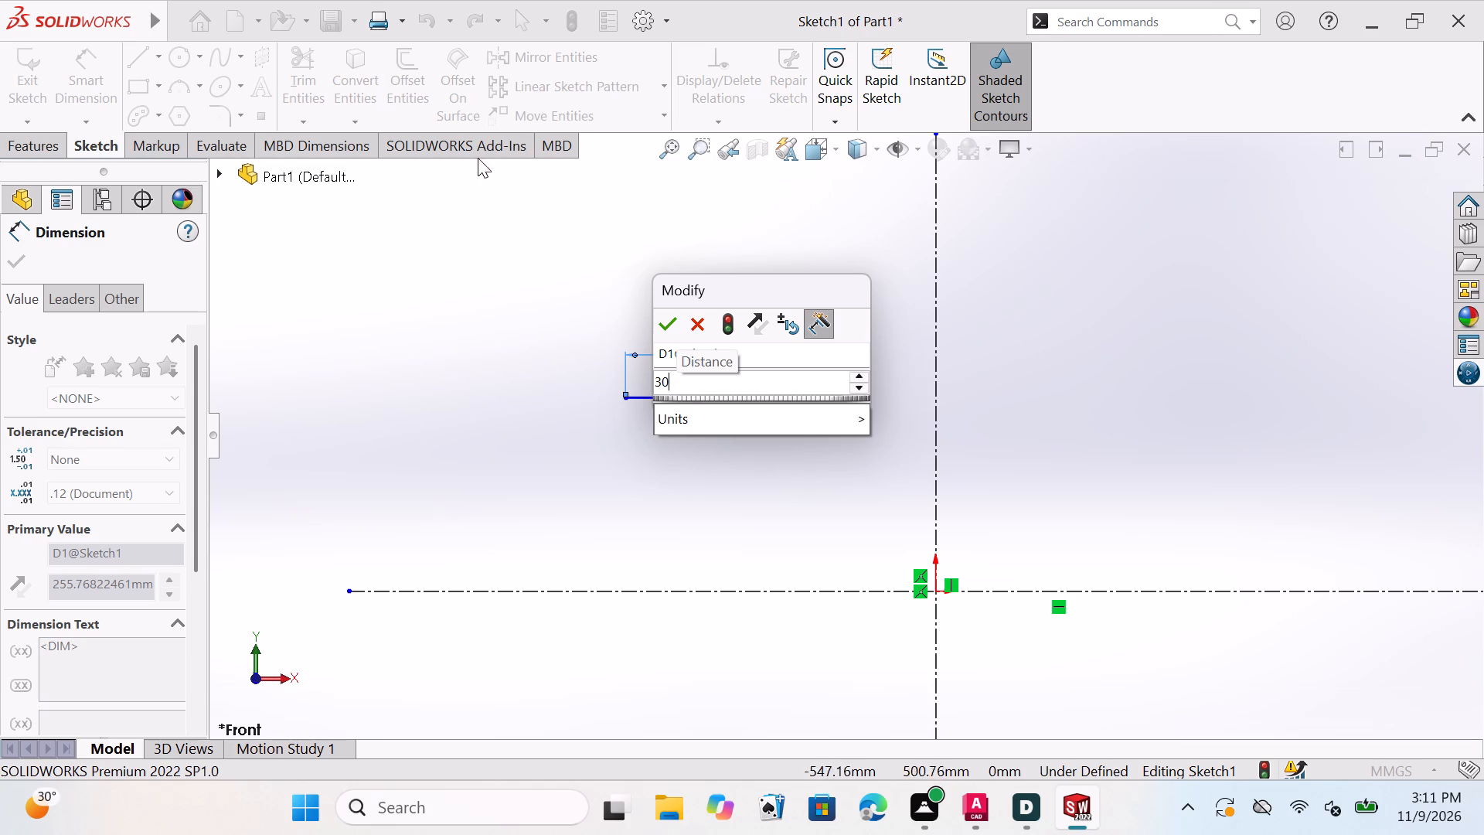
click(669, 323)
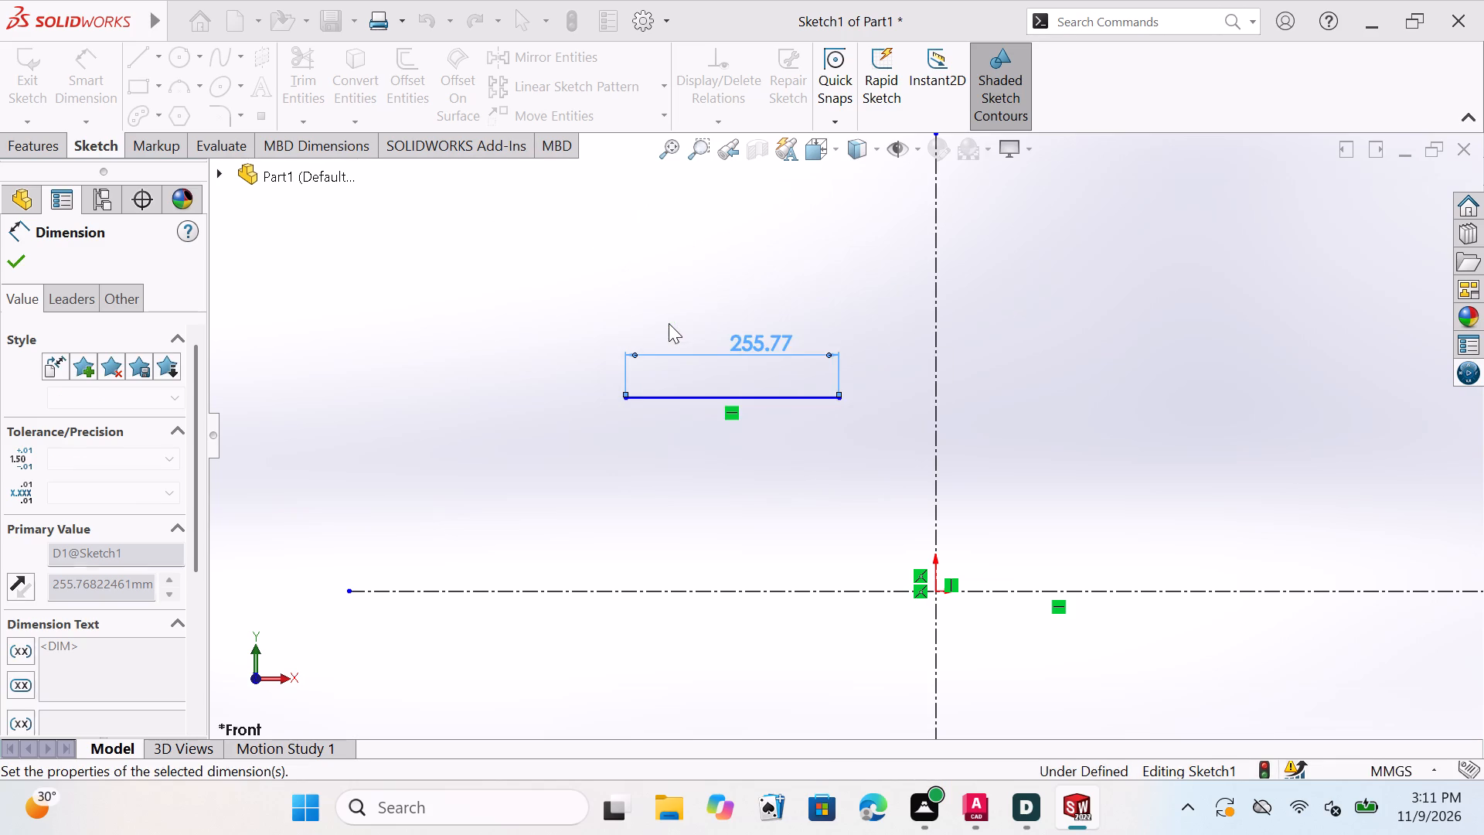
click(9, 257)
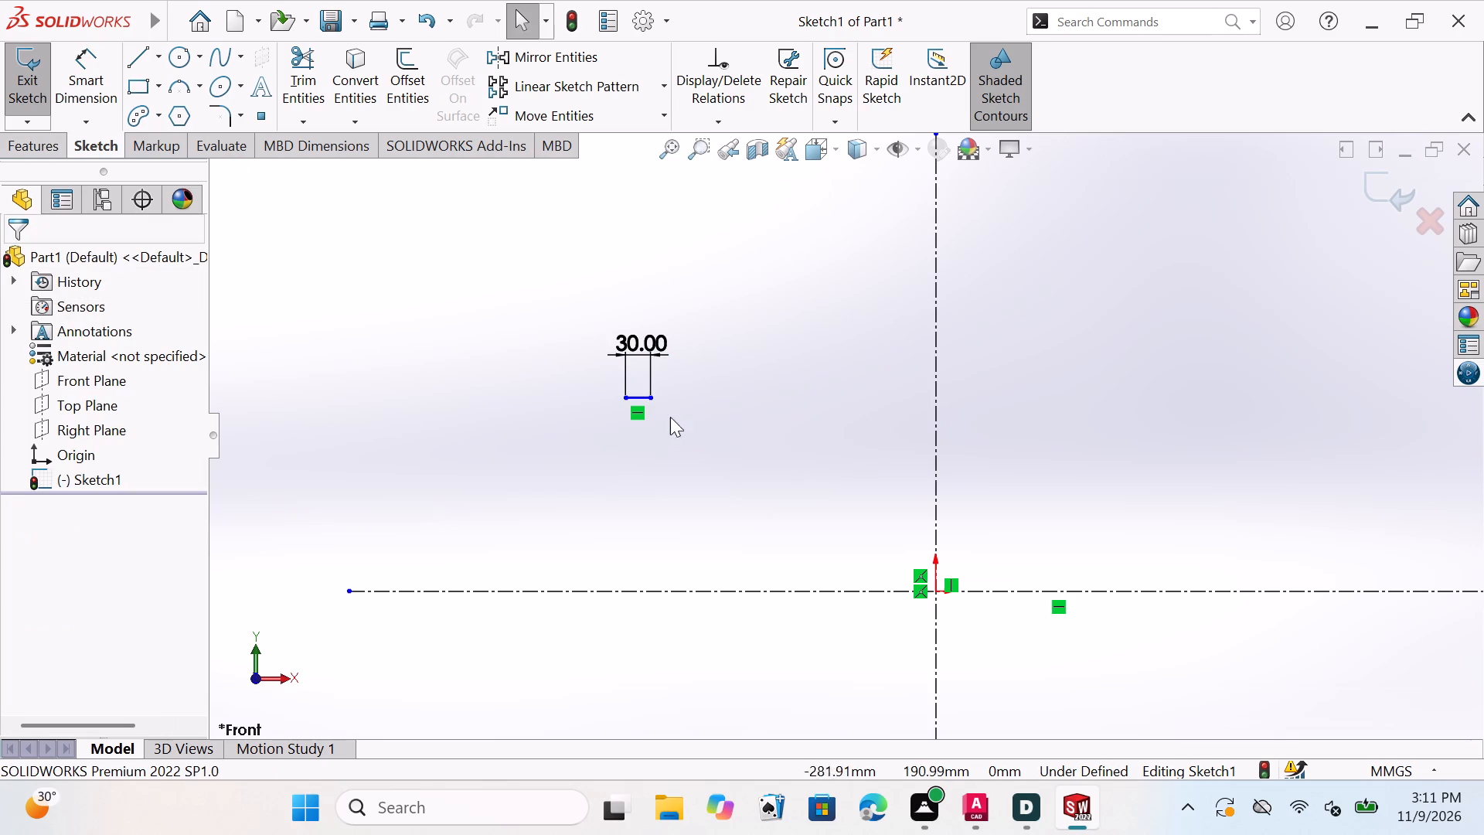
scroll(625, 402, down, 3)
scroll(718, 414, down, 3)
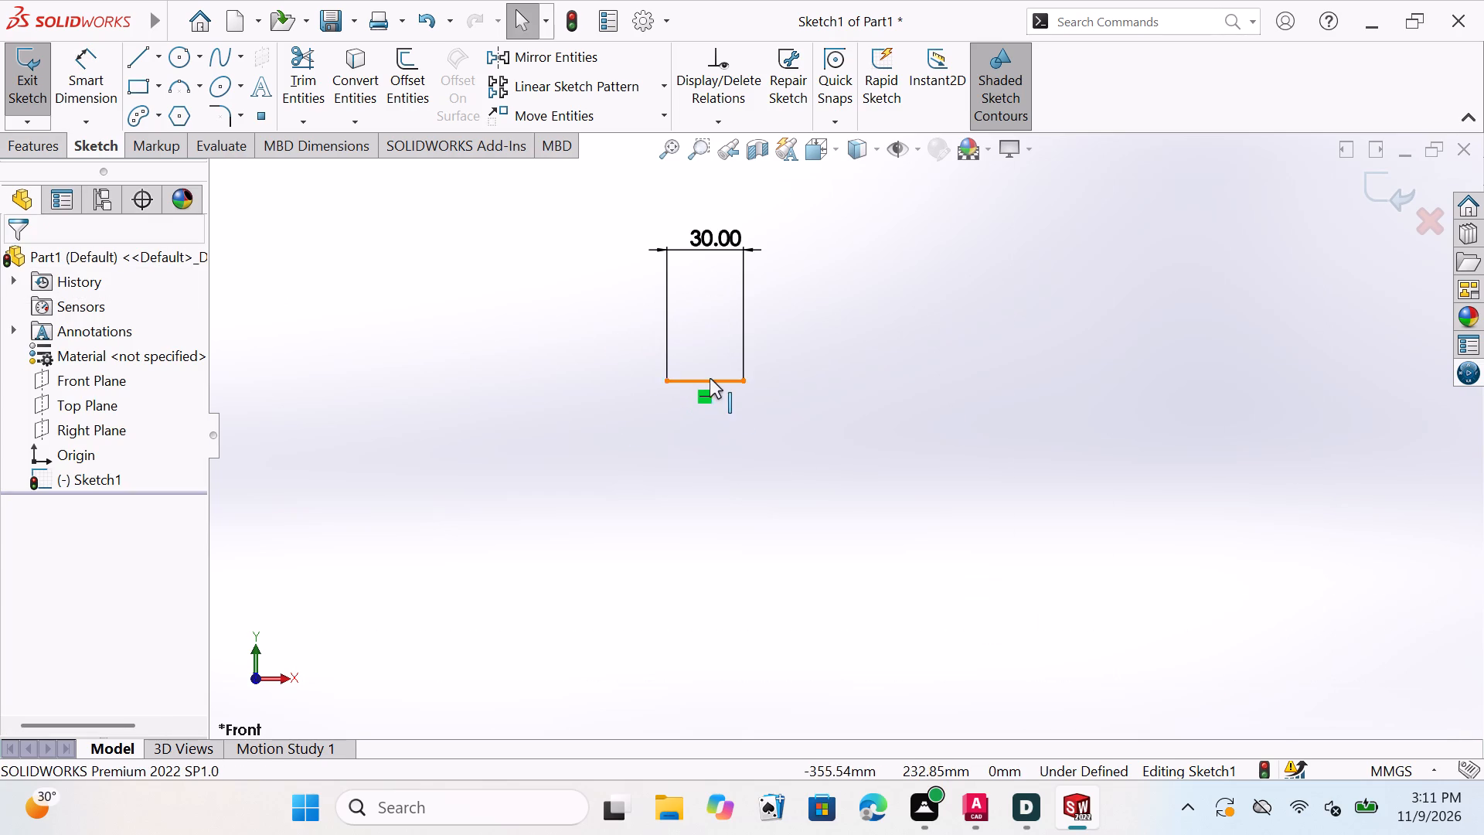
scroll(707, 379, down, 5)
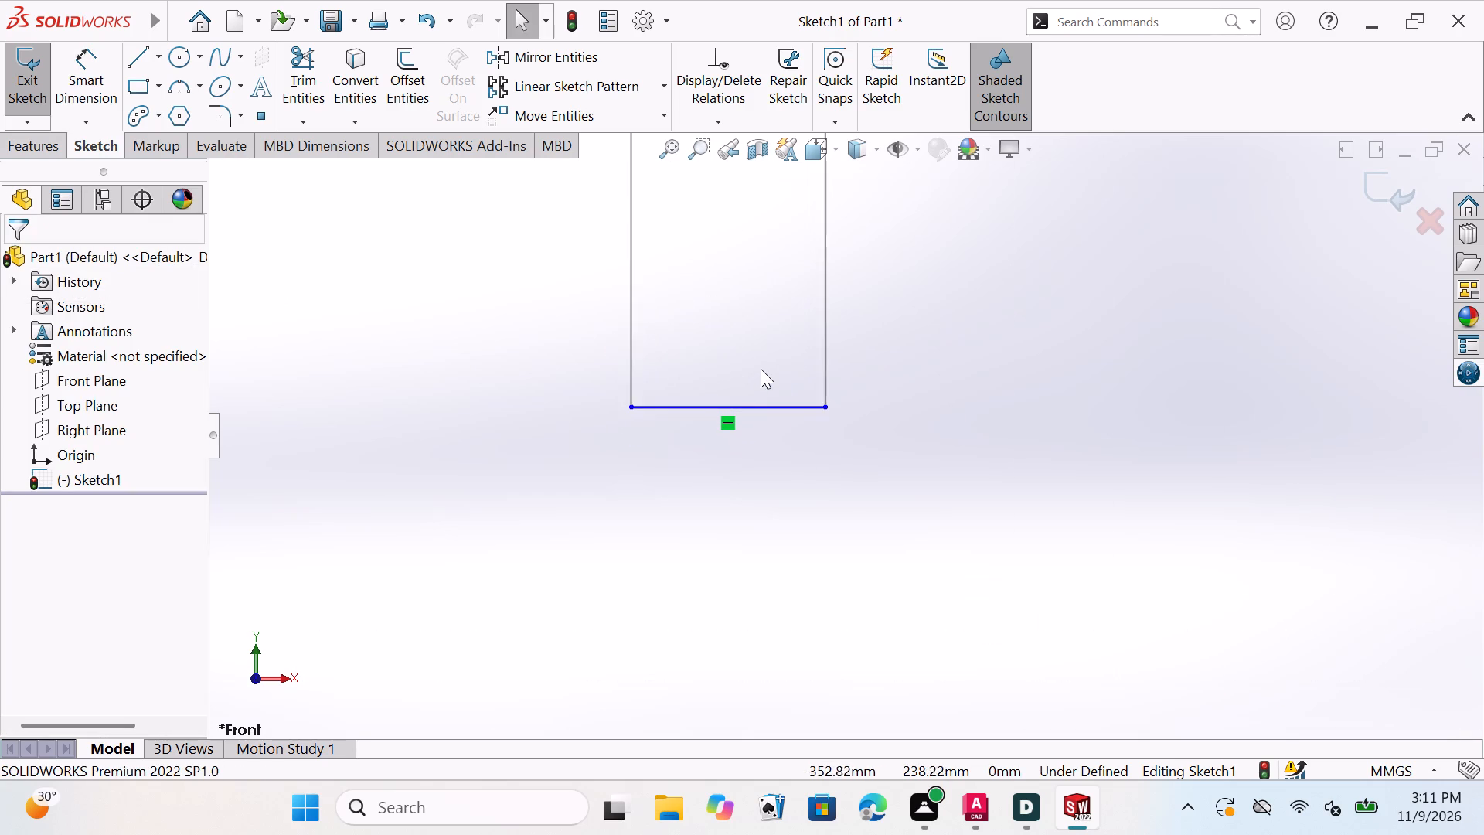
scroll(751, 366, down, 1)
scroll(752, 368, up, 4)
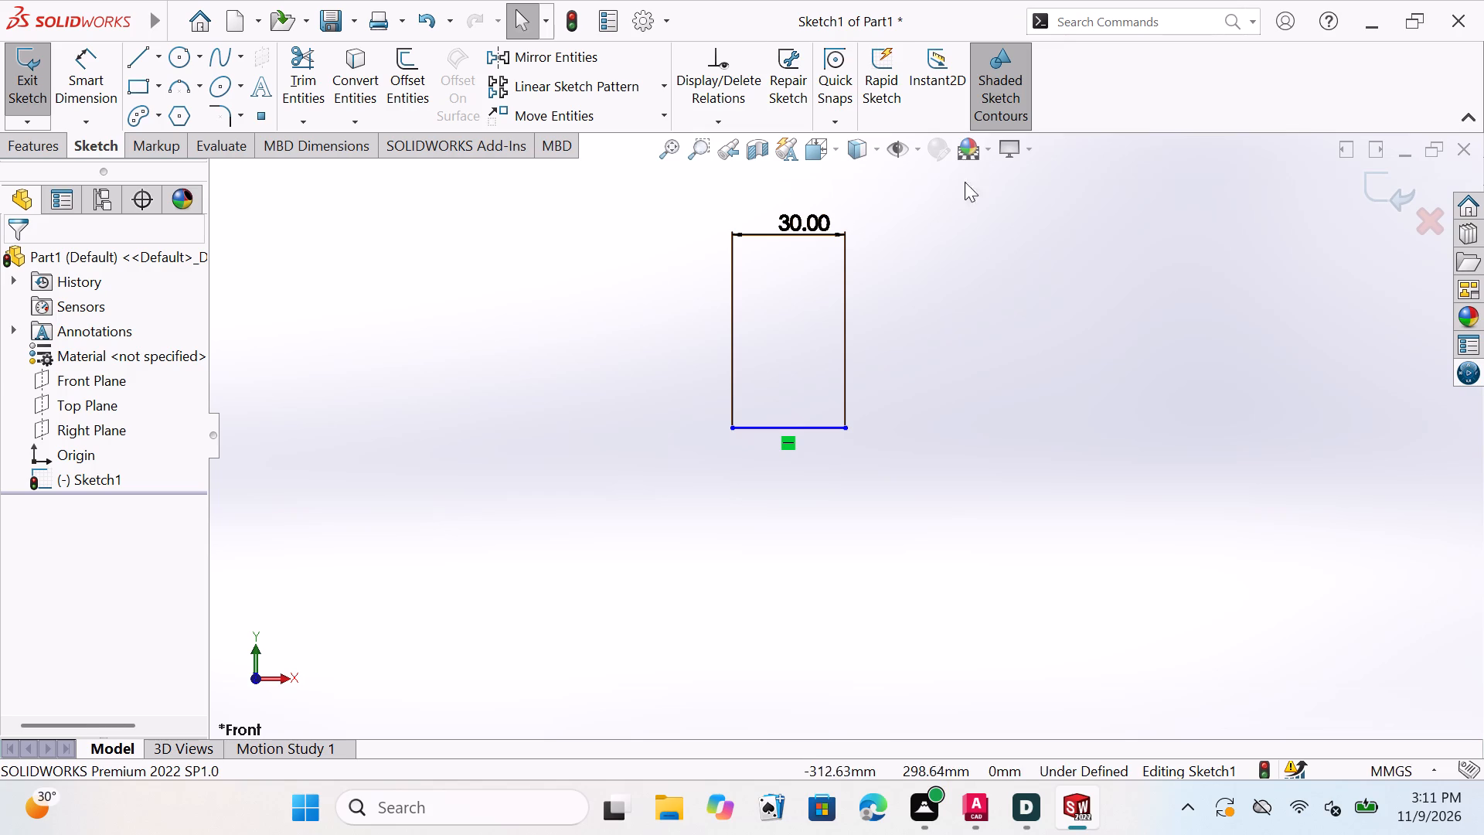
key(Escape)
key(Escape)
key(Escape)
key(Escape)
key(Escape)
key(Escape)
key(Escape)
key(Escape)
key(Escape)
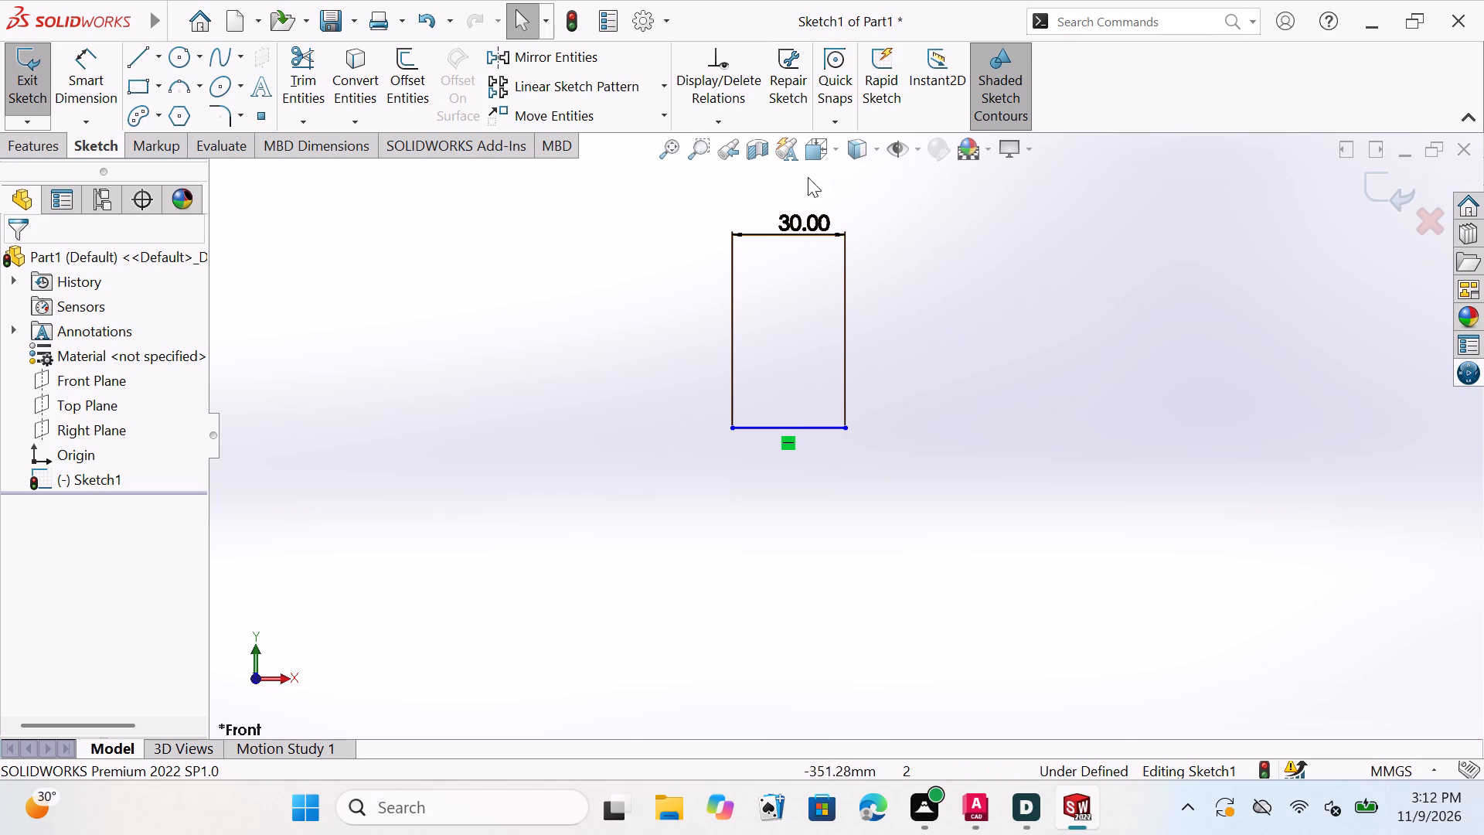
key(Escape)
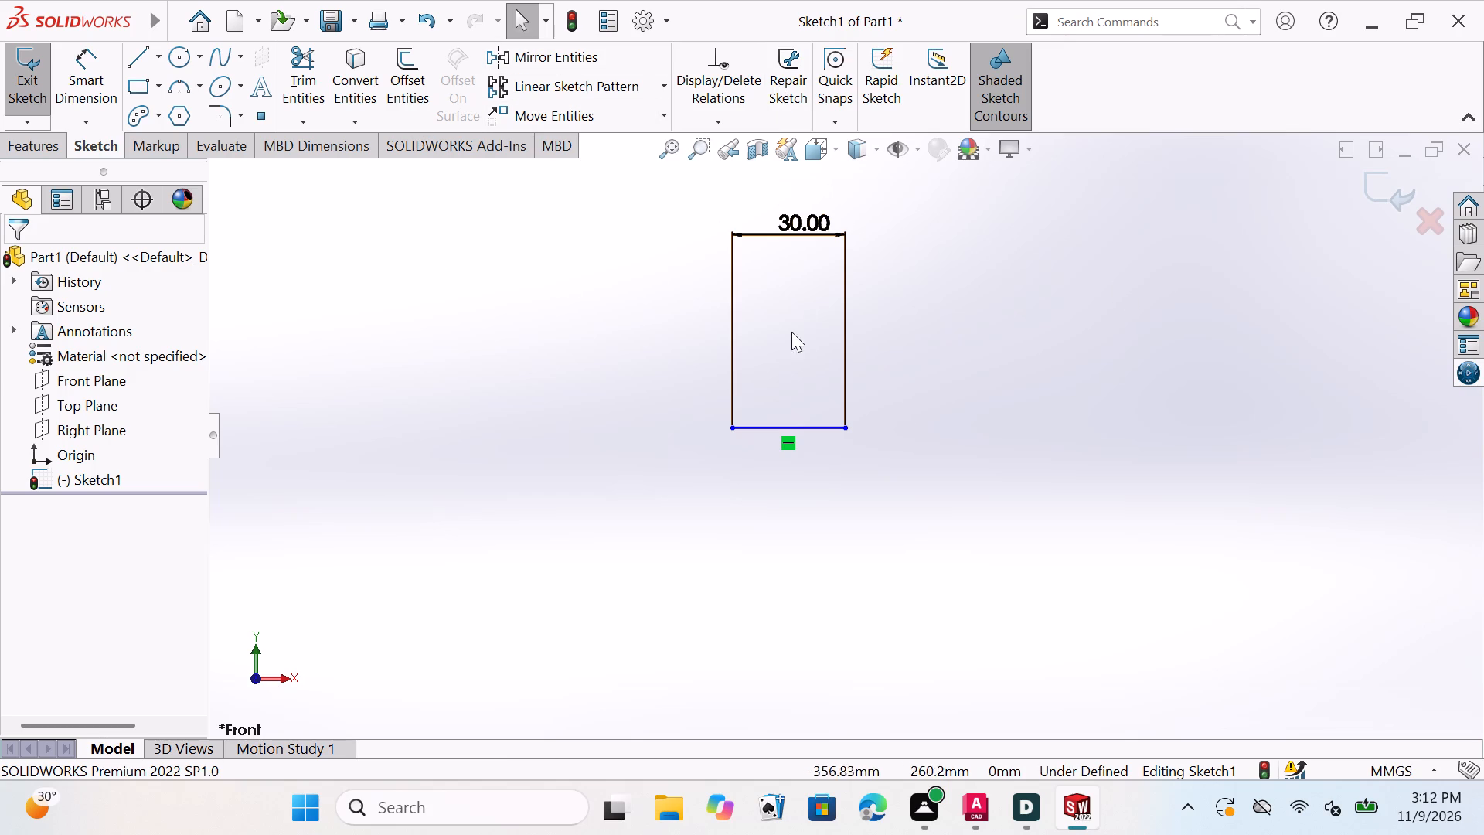
Delete the 30 mm horizontal line together with its length dimension, keeping the two centrelines.
scroll(806, 383, up, 1)
scroll(814, 400, down, 2)
scroll(831, 413, up, 4)
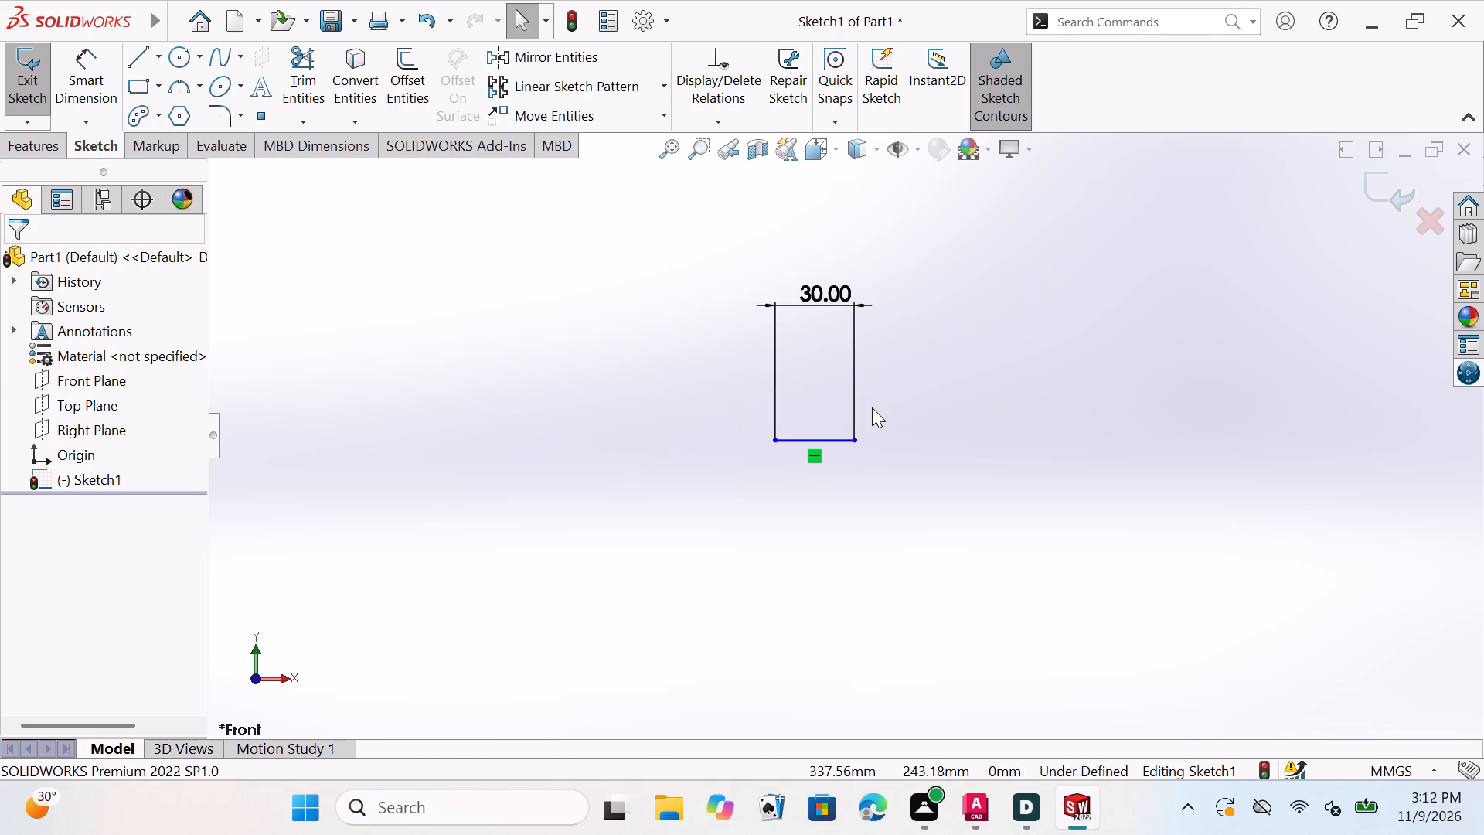
scroll(872, 407, up, 1)
scroll(1055, 678, up, 5)
scroll(1071, 680, down, 2)
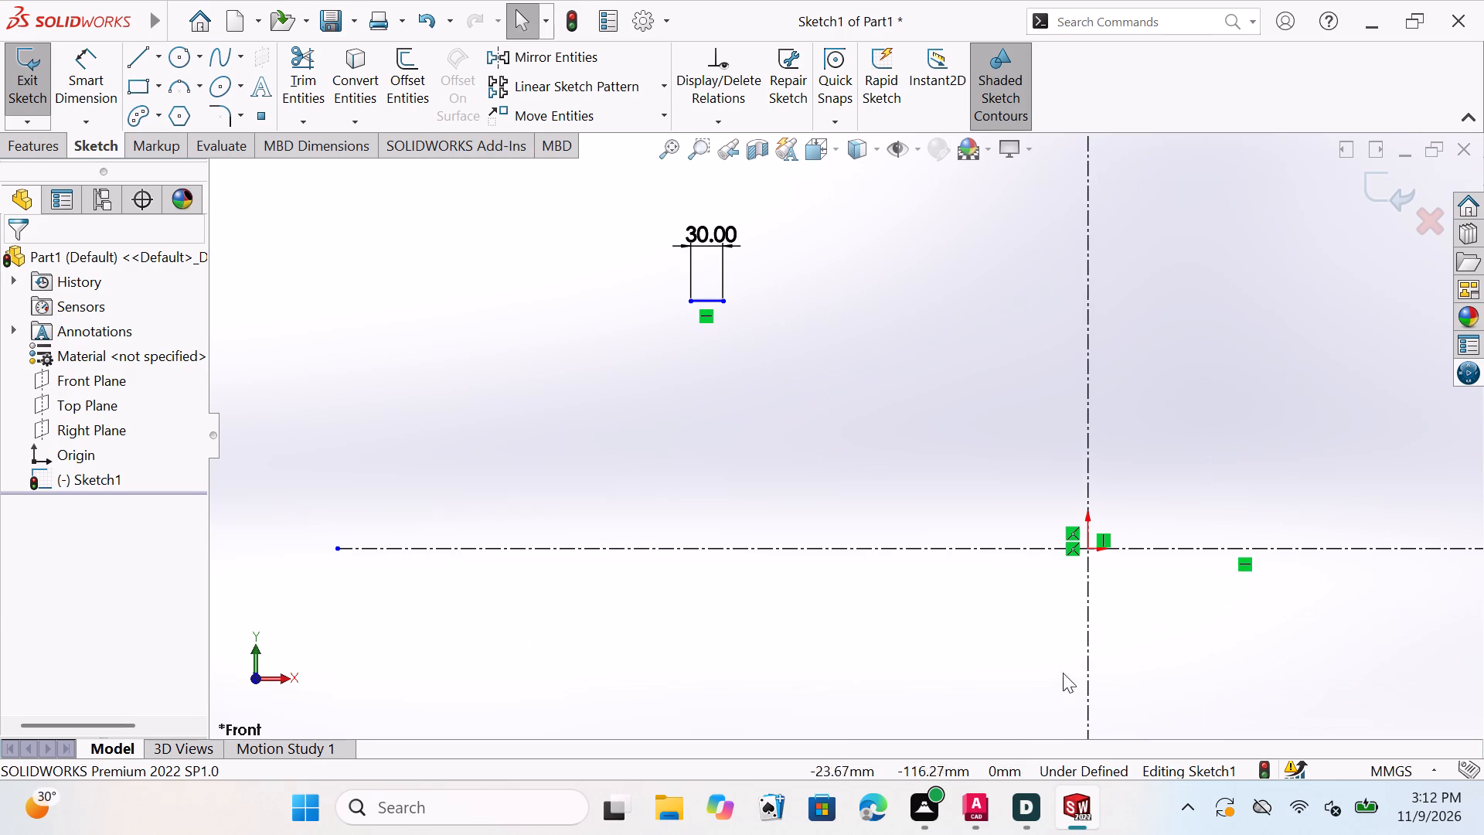
click(709, 302)
key(Delete)
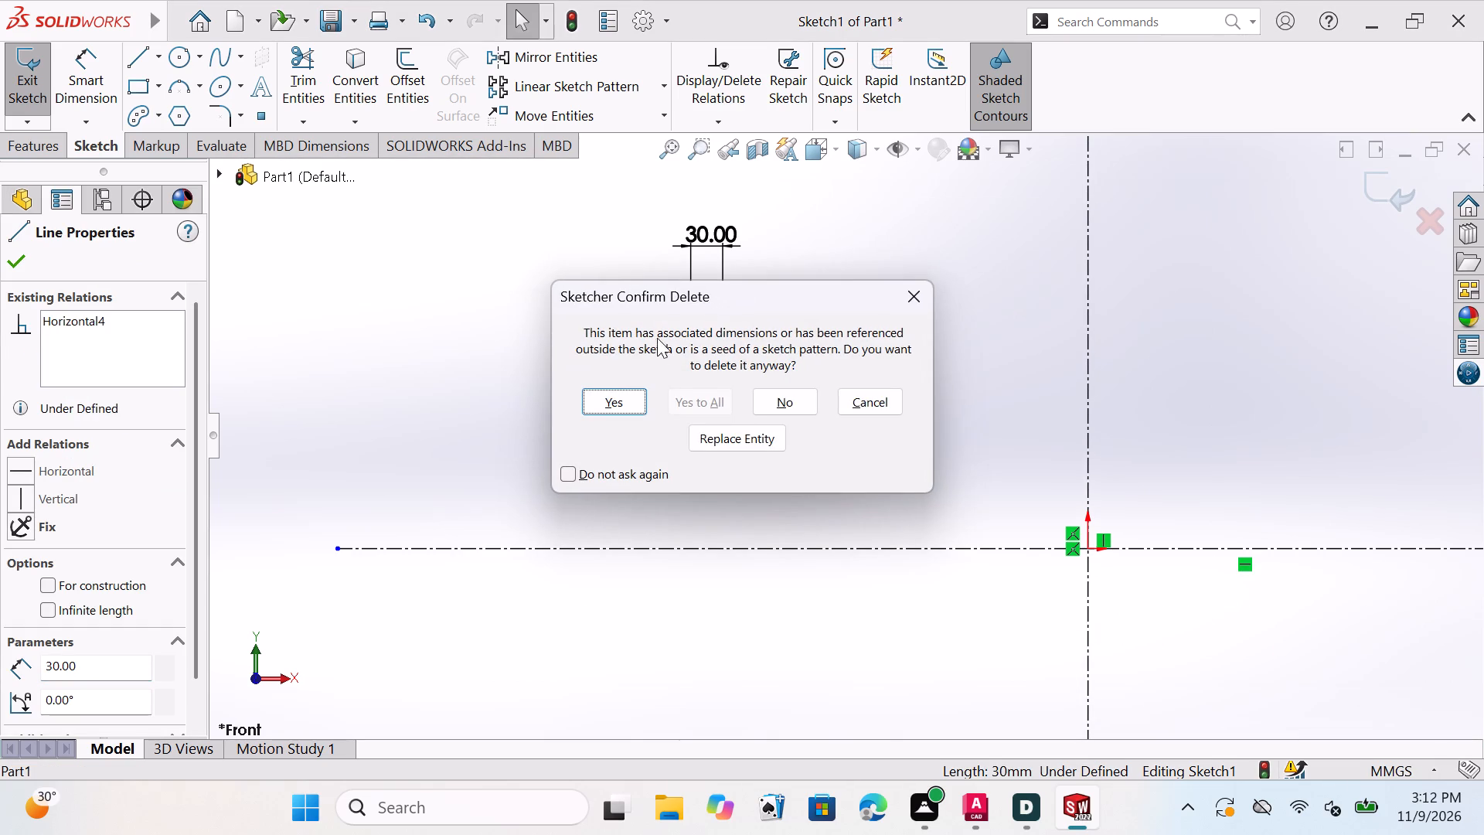
click(619, 411)
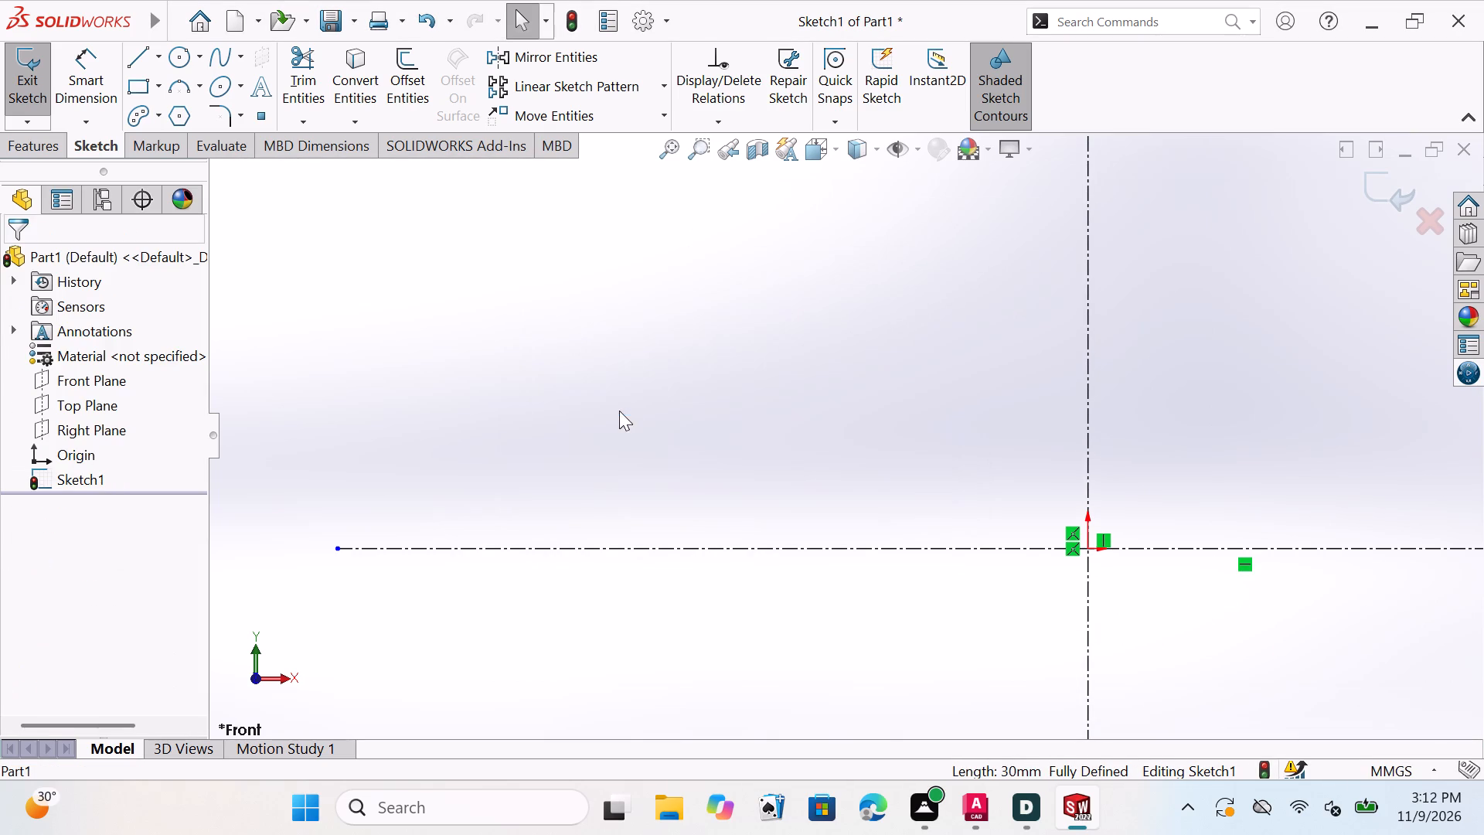
key(Delete)
key(Escape)
key(Escape)
key(Escape)
key(Escape)
key(Escape)
key(Escape)
key(Escape)
key(Escape)
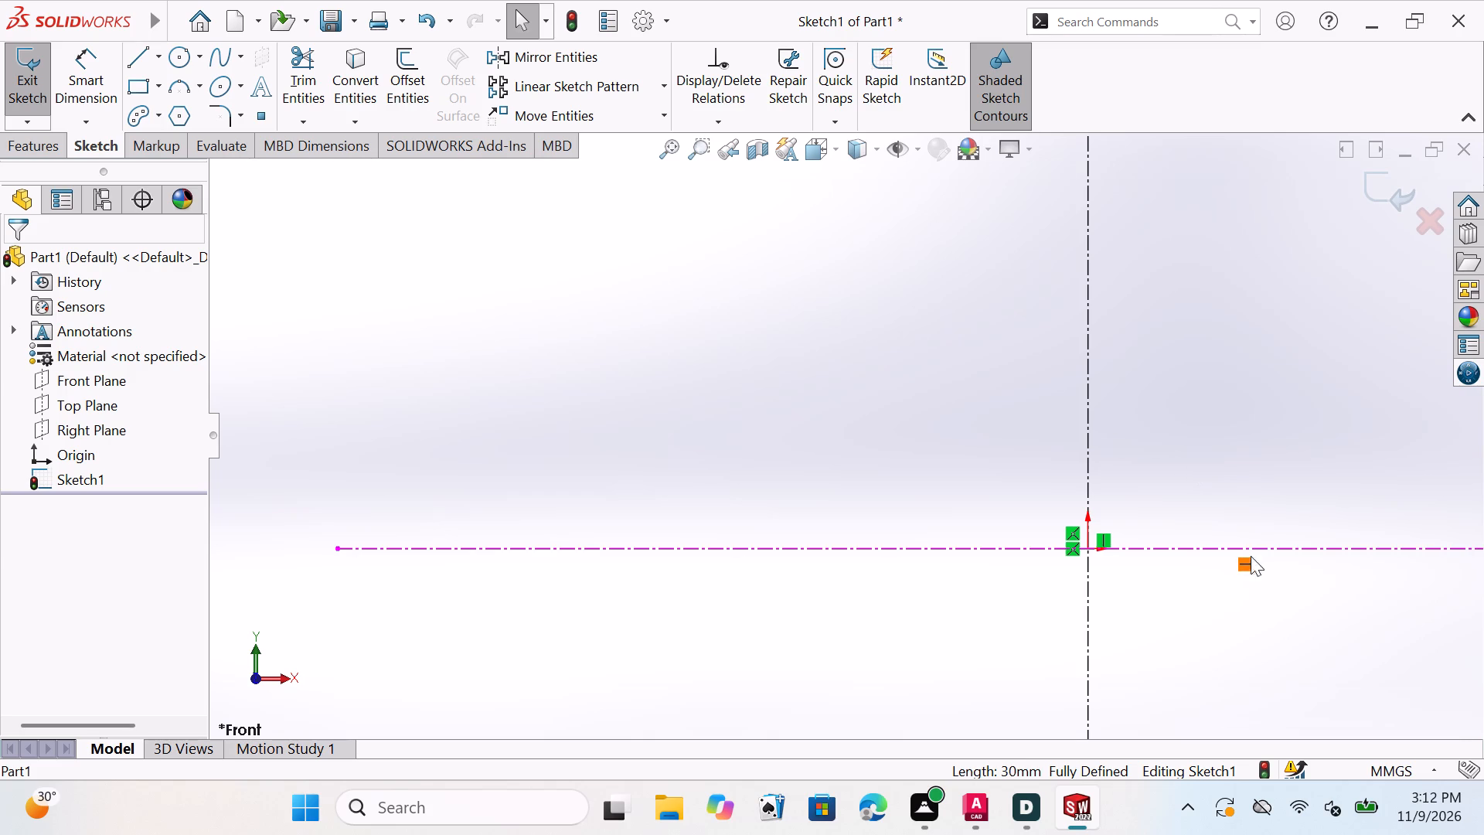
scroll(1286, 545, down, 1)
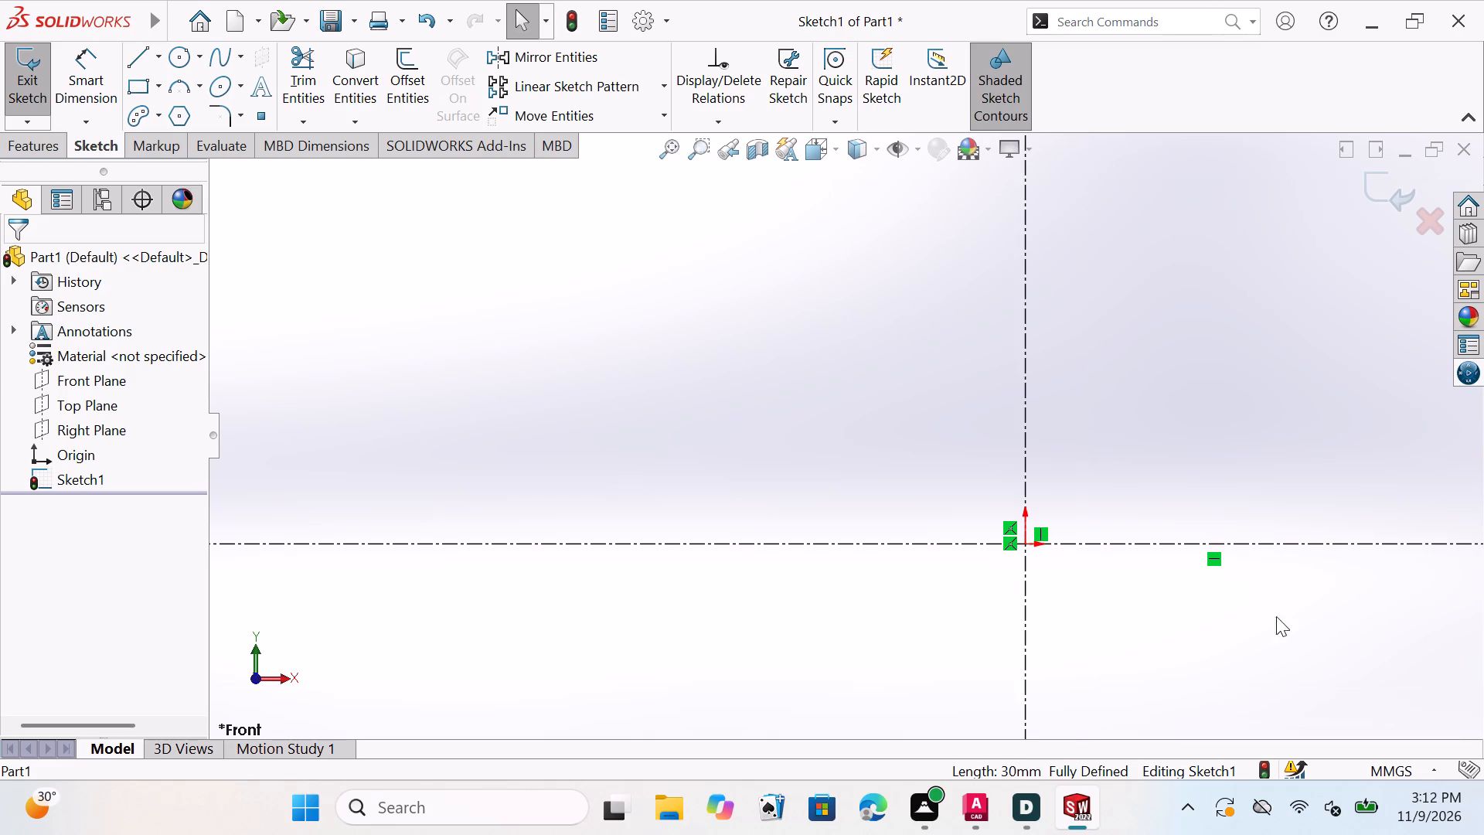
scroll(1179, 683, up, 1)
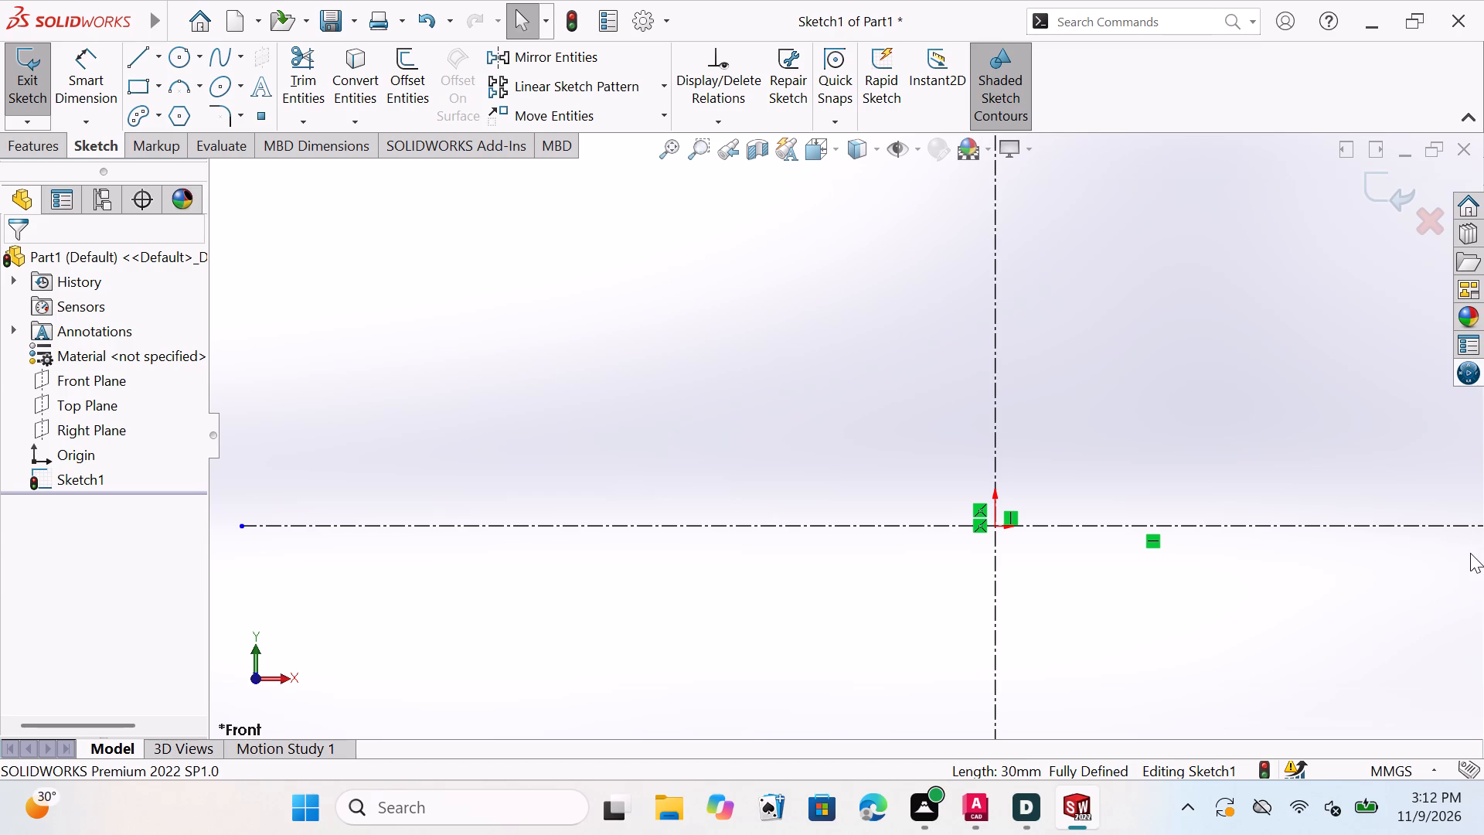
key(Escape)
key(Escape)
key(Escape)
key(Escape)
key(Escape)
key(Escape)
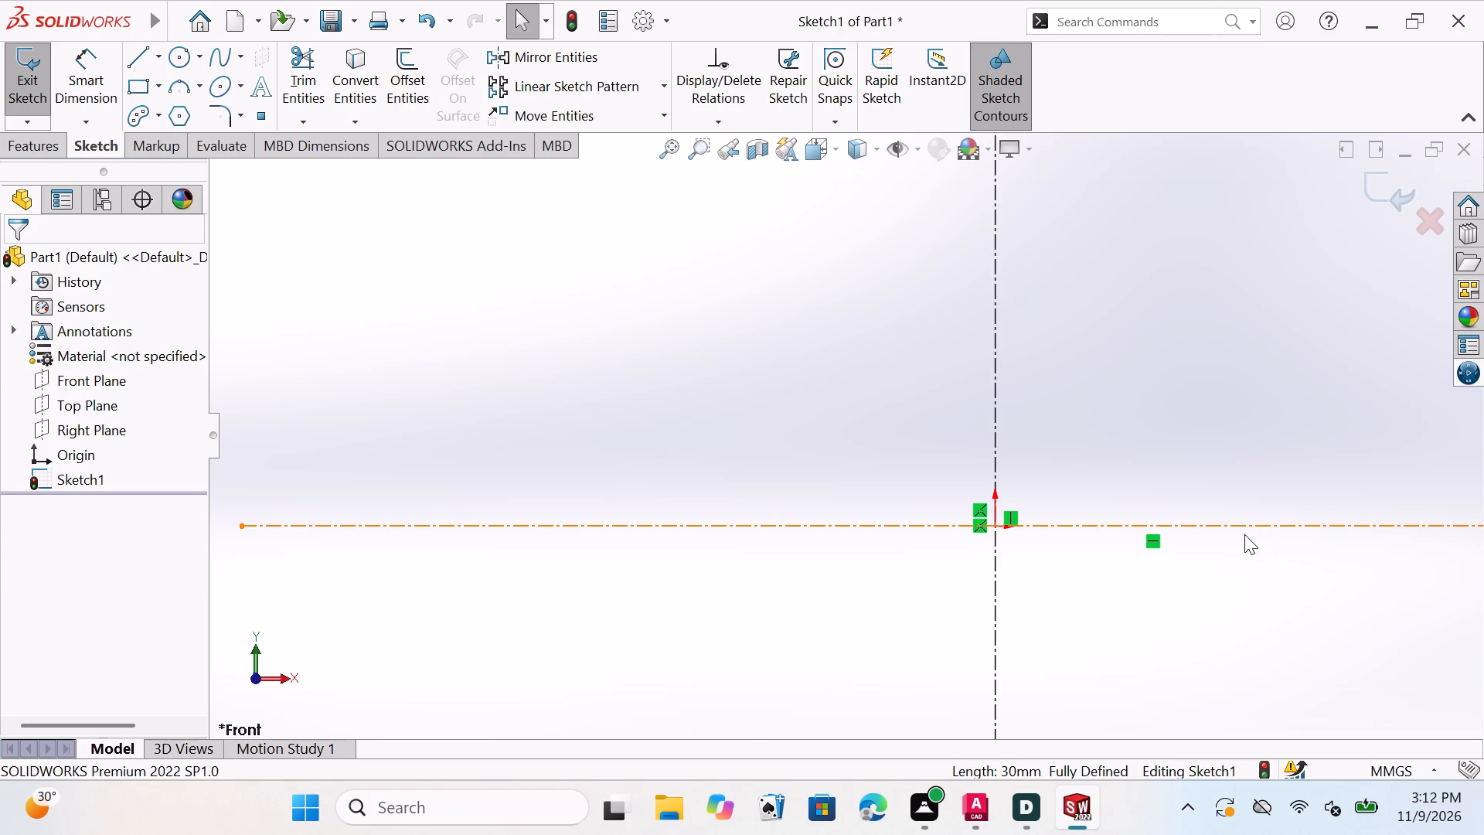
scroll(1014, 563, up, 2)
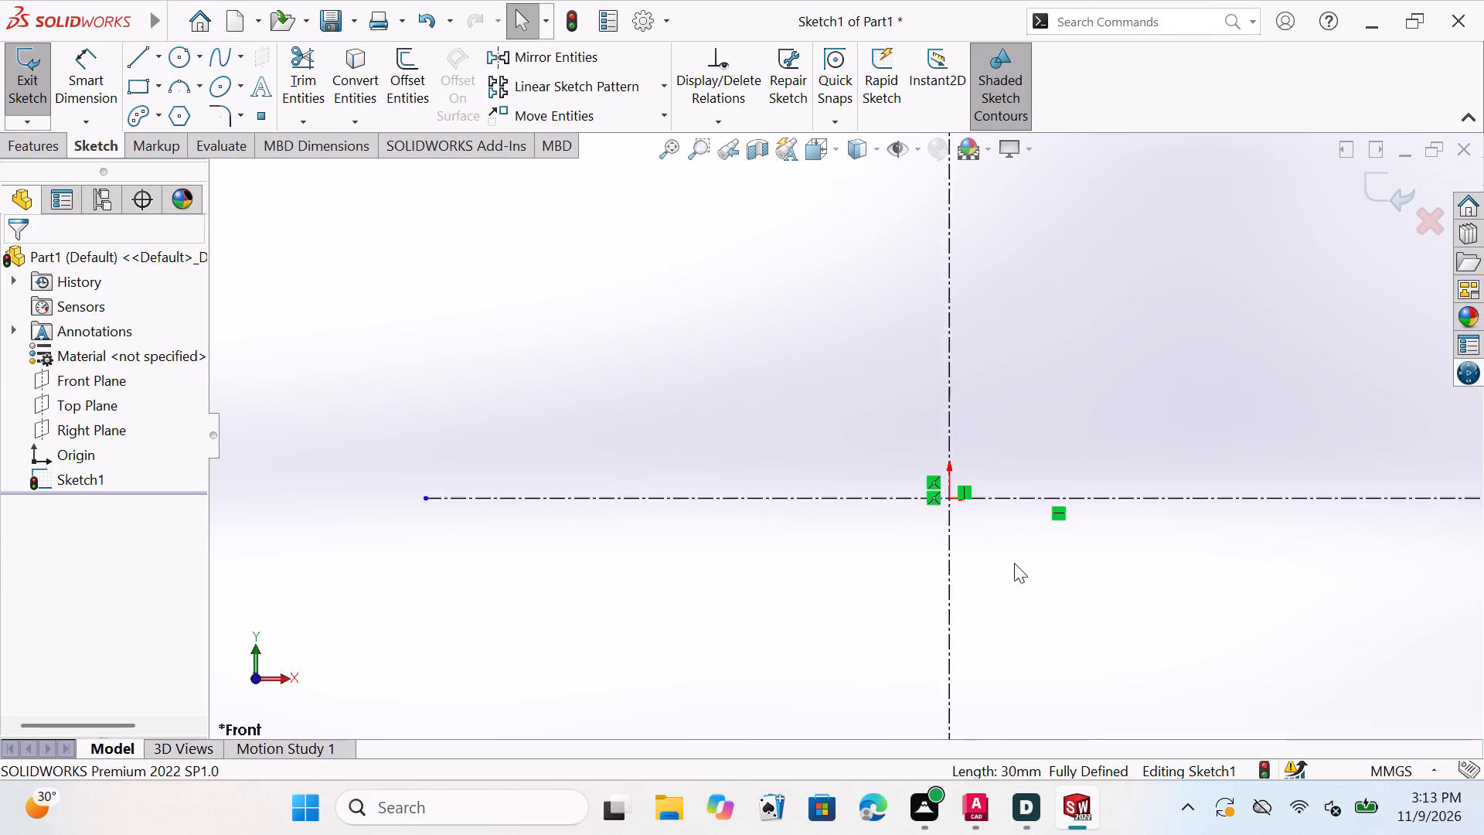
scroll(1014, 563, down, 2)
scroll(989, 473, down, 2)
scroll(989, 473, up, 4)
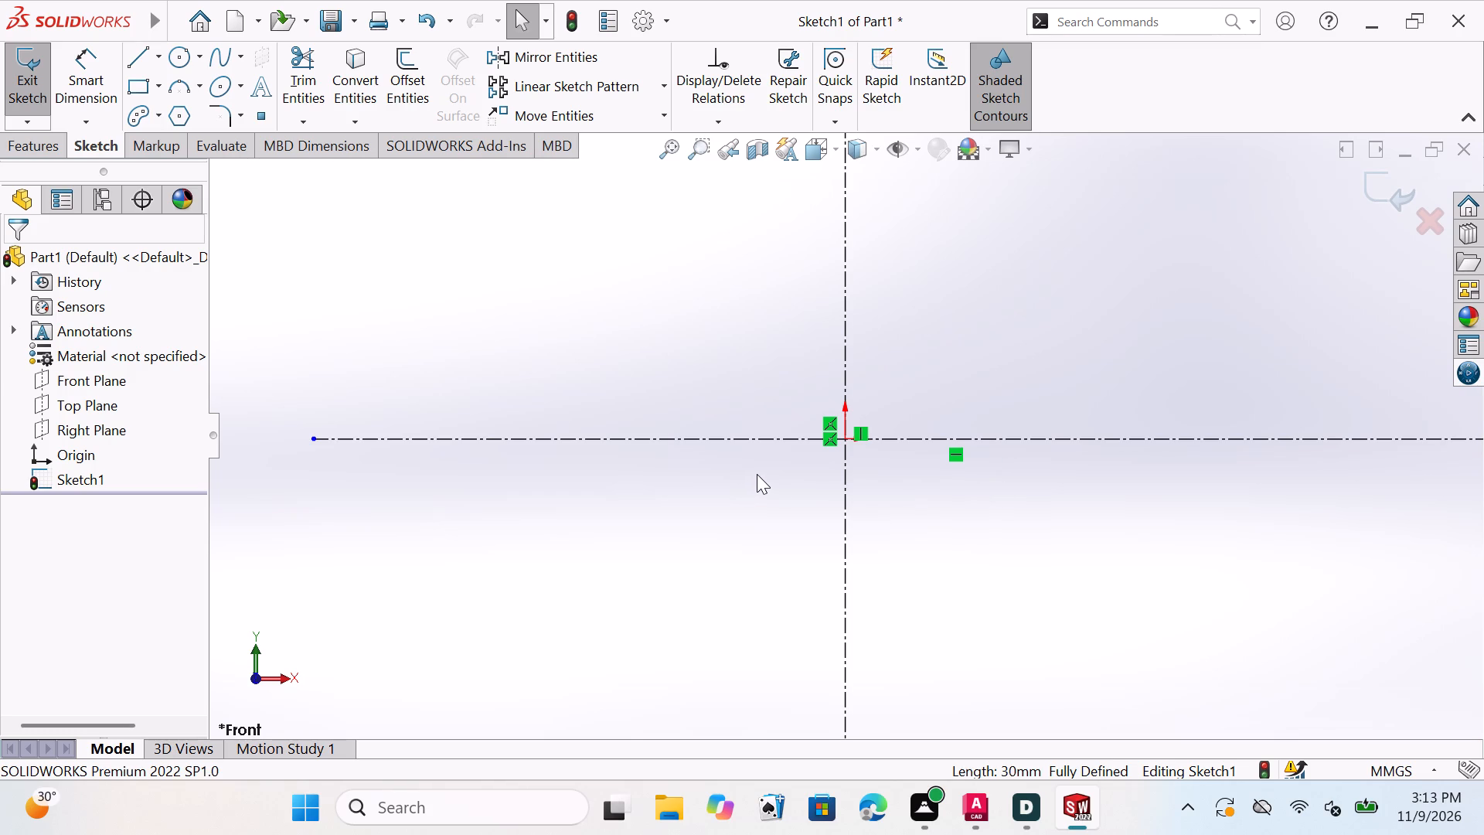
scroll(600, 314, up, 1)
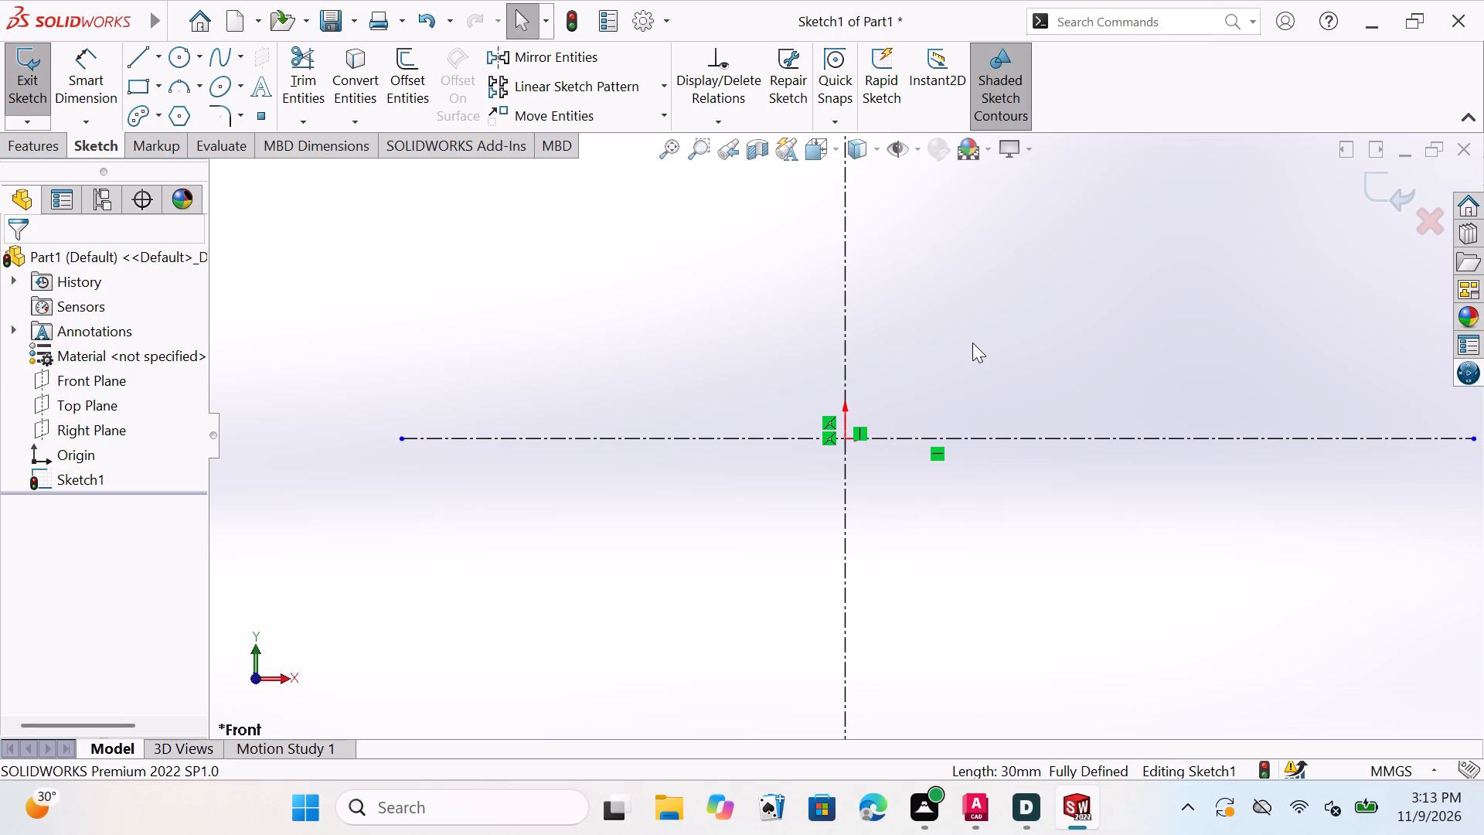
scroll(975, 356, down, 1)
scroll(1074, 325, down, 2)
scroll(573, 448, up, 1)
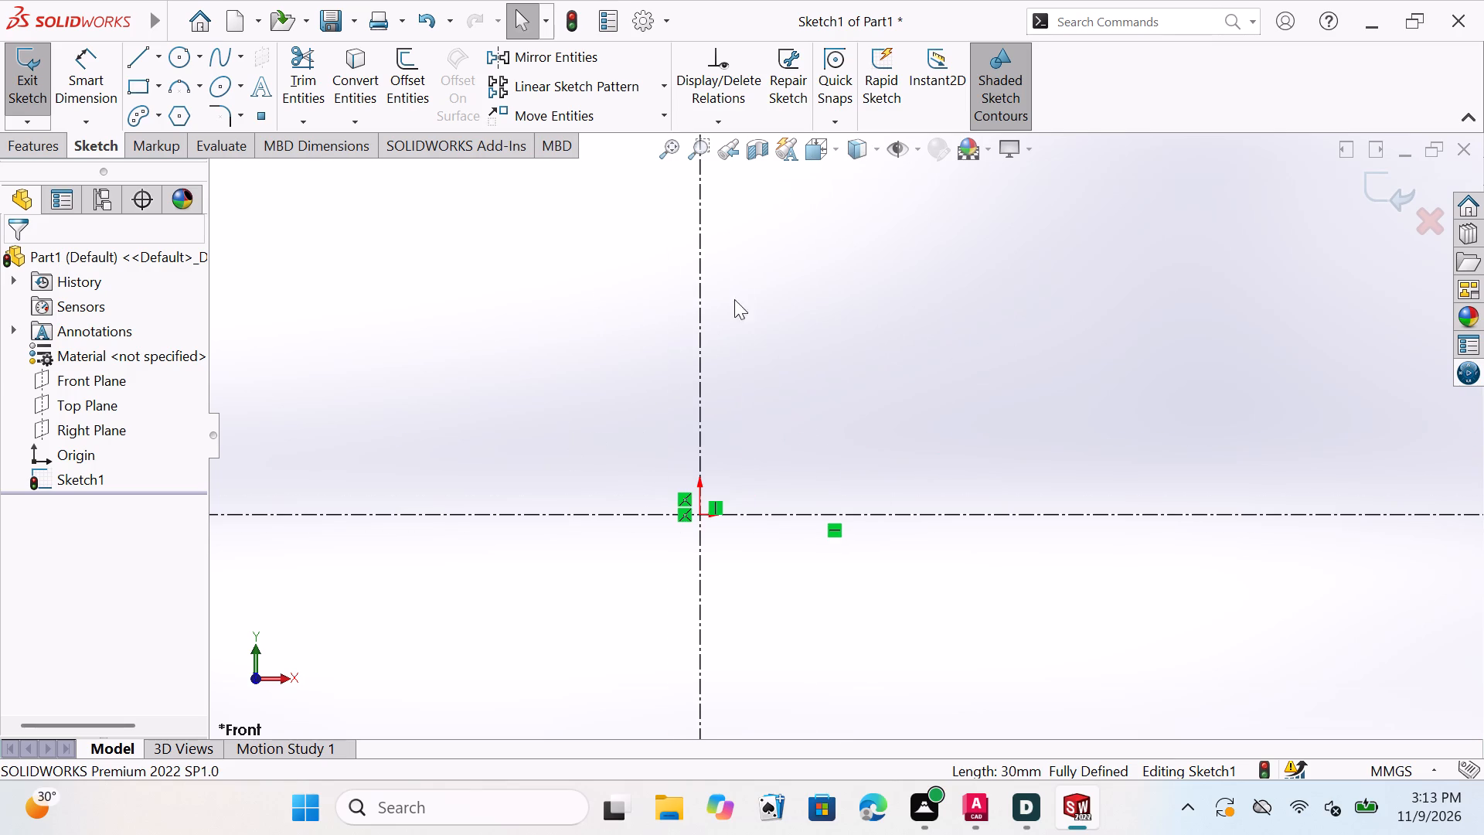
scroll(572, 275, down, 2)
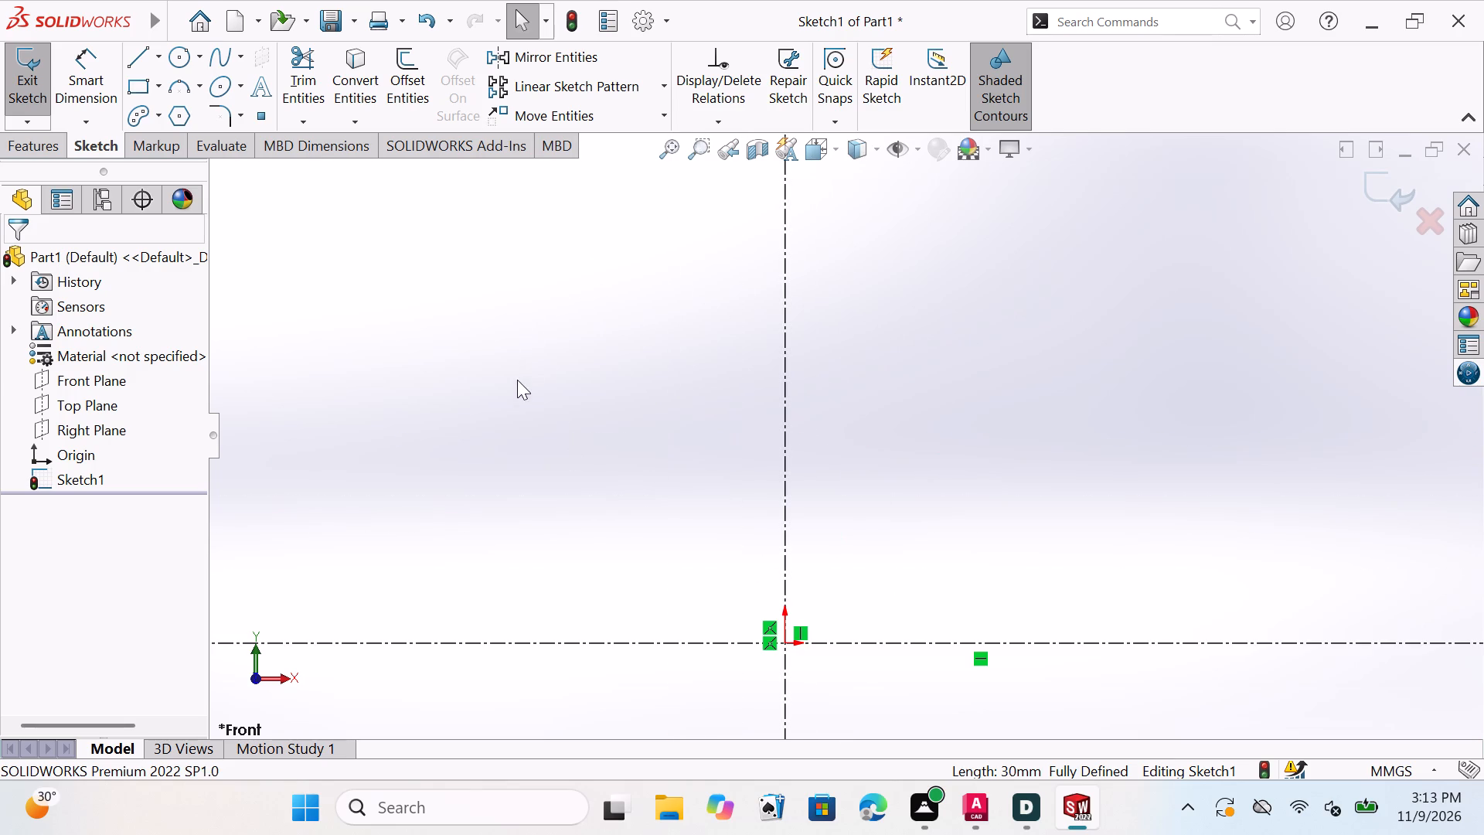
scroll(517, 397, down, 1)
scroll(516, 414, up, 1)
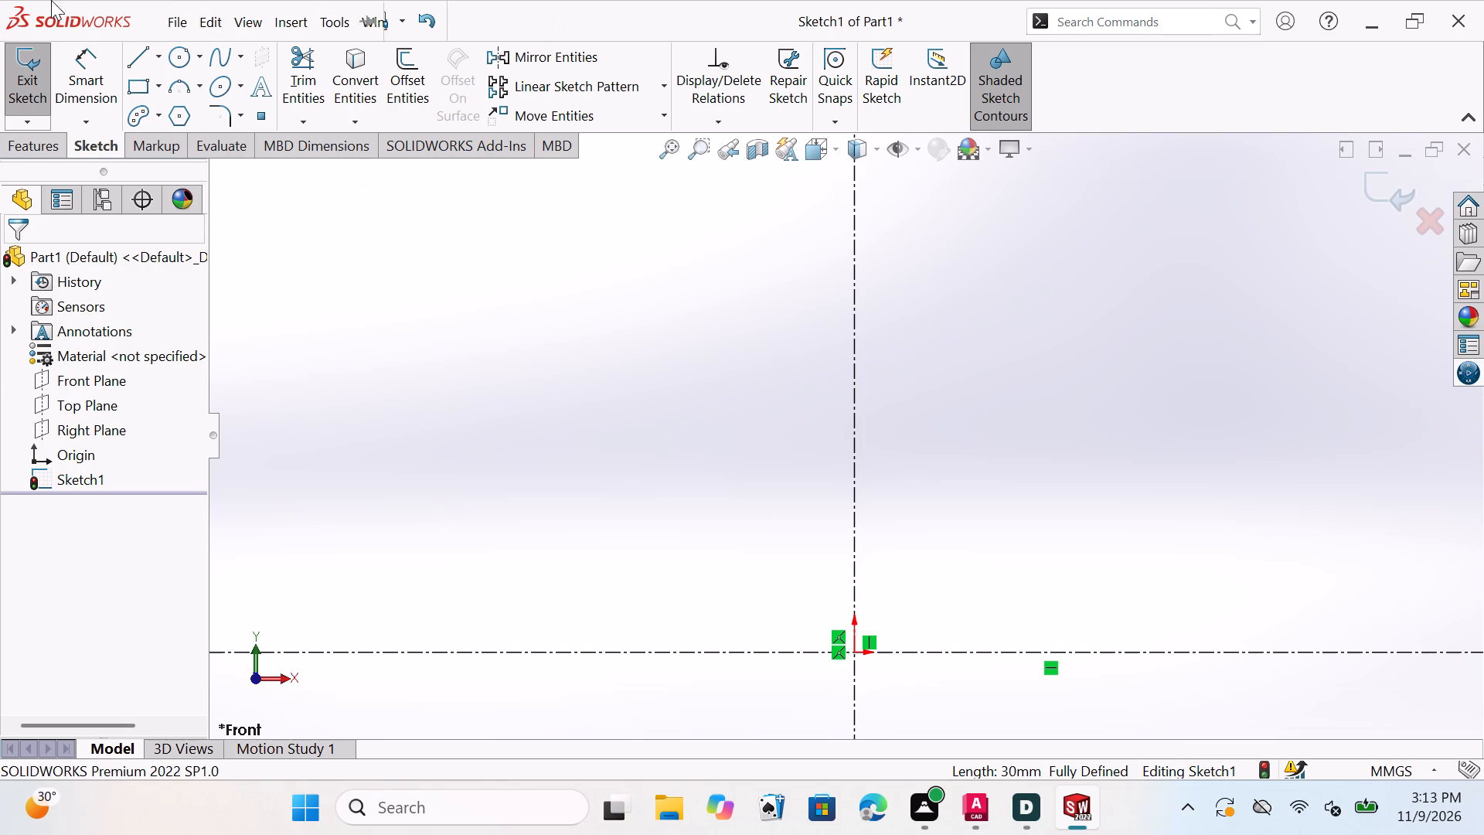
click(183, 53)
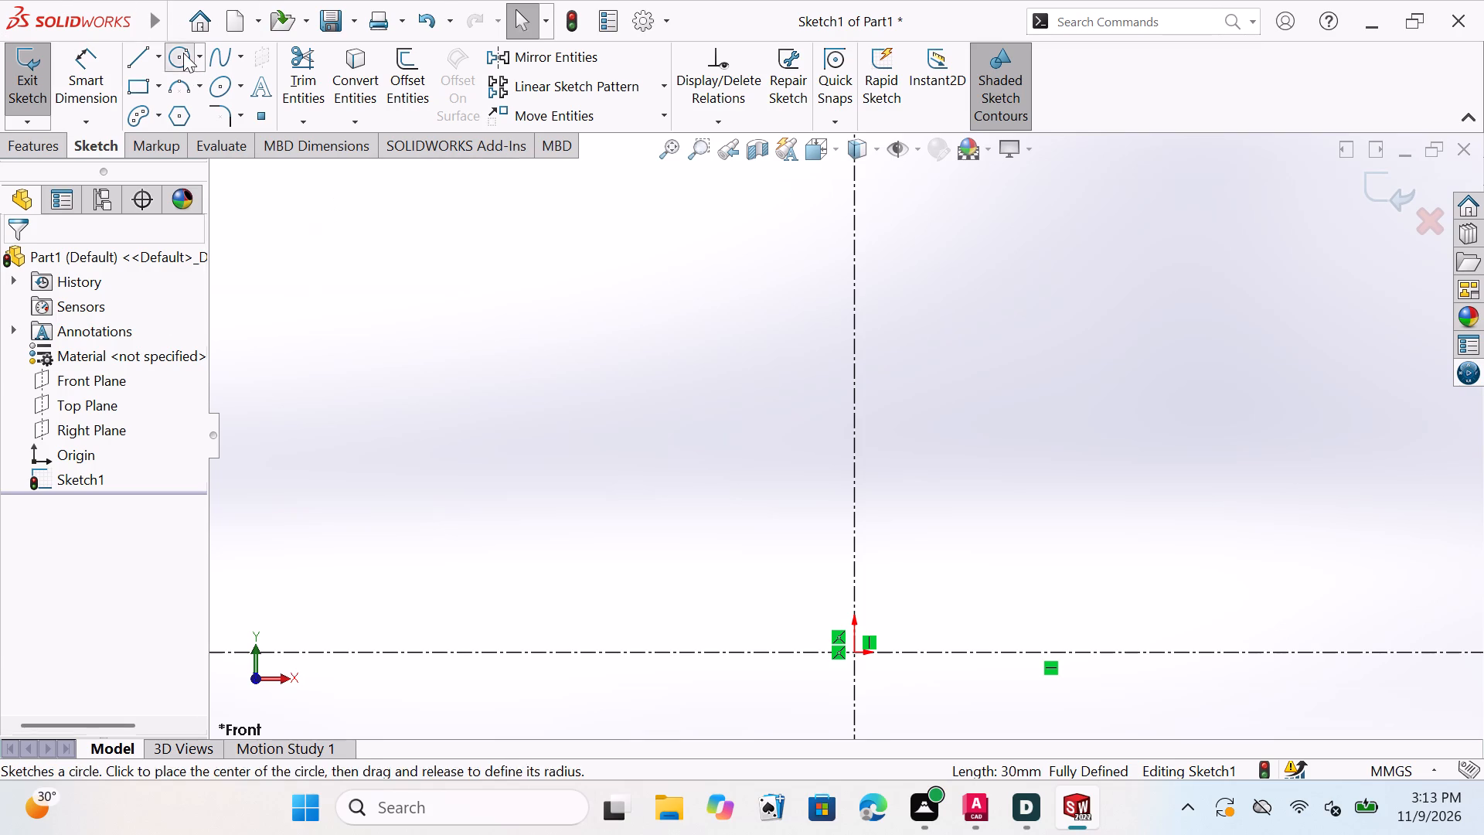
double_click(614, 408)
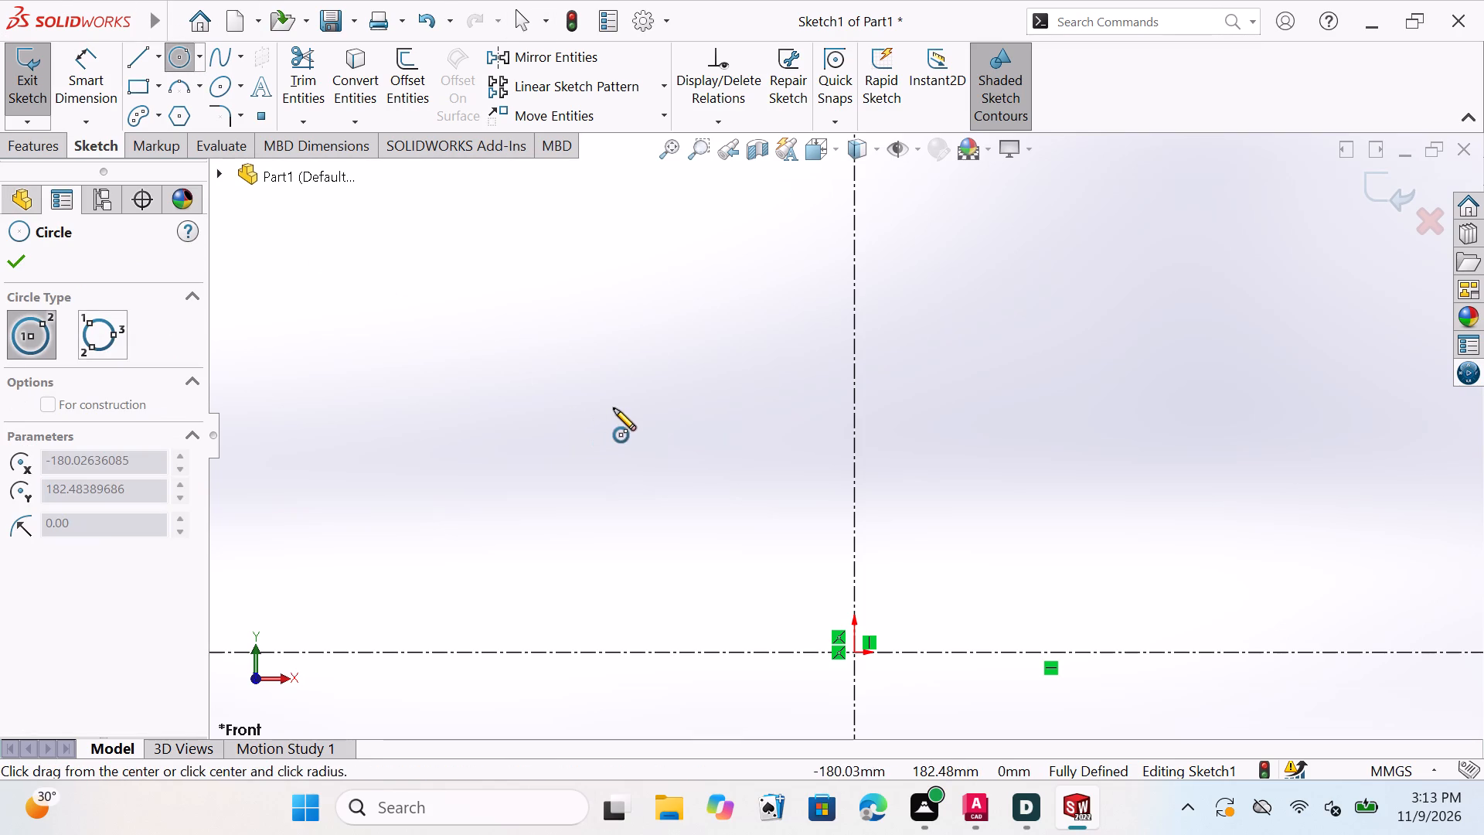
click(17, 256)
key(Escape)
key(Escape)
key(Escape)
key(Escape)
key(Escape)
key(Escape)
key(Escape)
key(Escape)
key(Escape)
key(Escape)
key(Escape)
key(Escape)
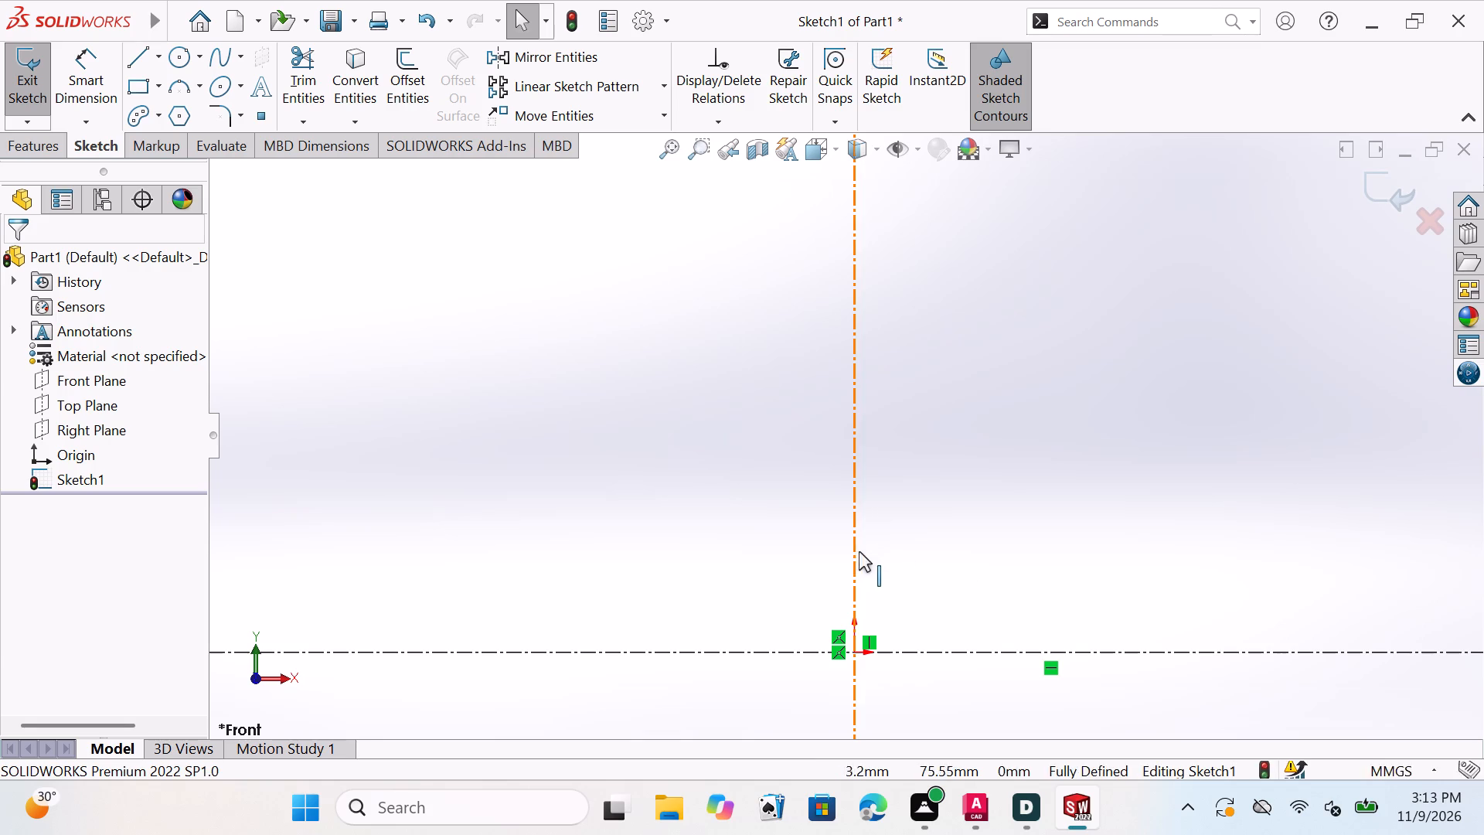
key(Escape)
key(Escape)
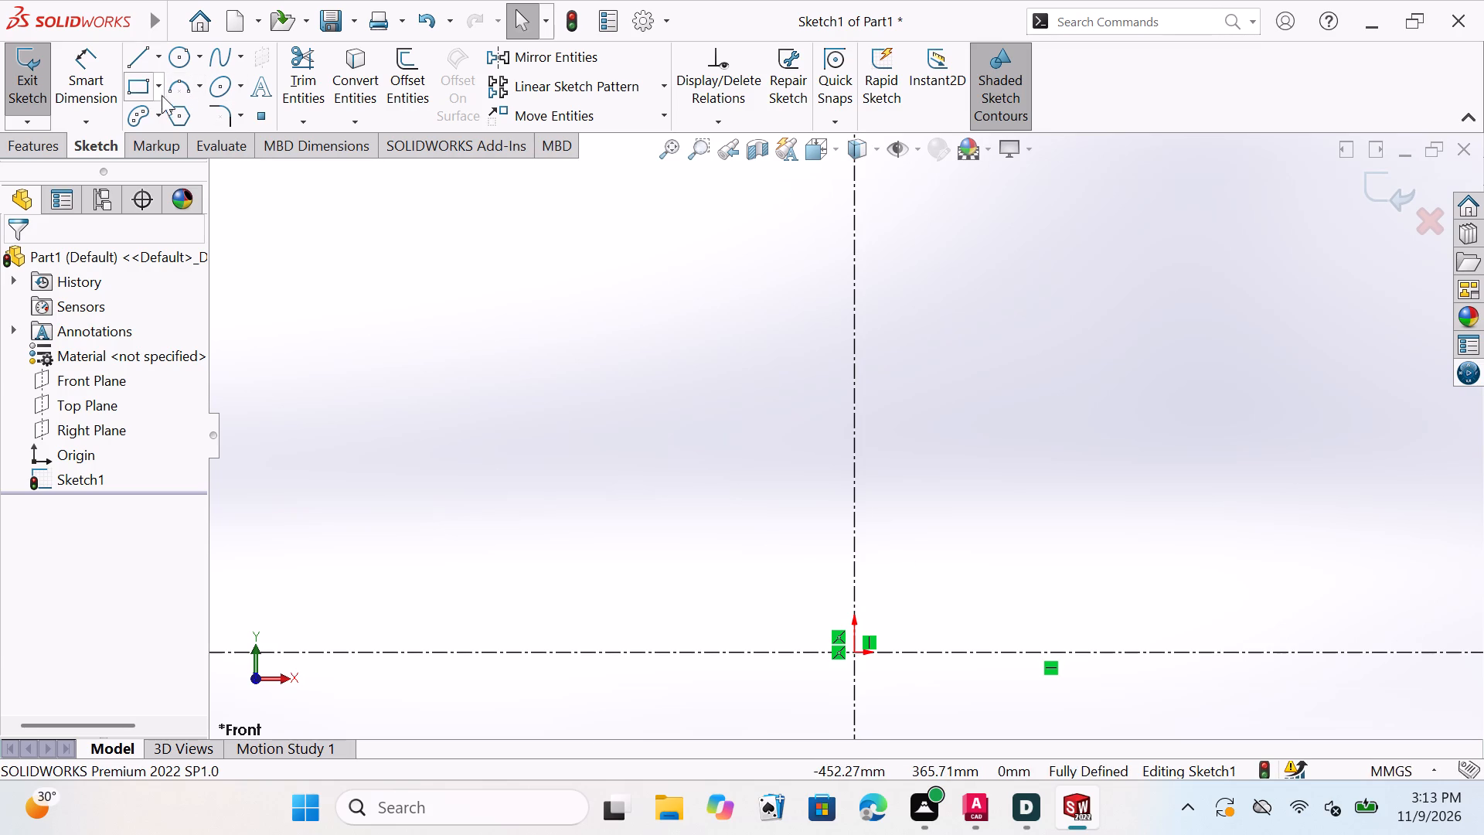
Sketch a circle about 143 mm in diameter above the horizontal centreline and left of the vertical centreline, centred at about X -154, Y 166 mm.
click(182, 55)
click(648, 431)
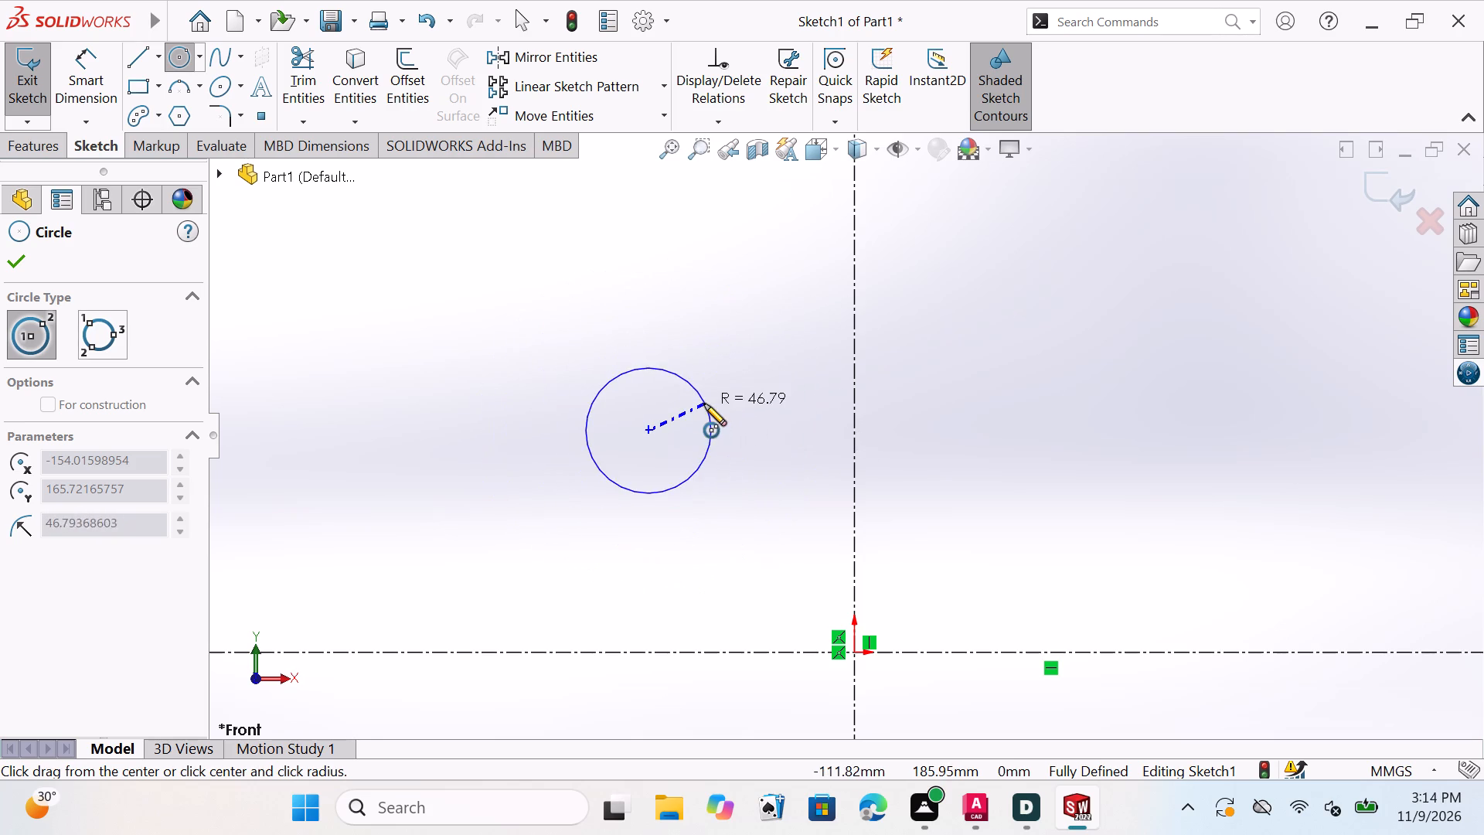
click(699, 349)
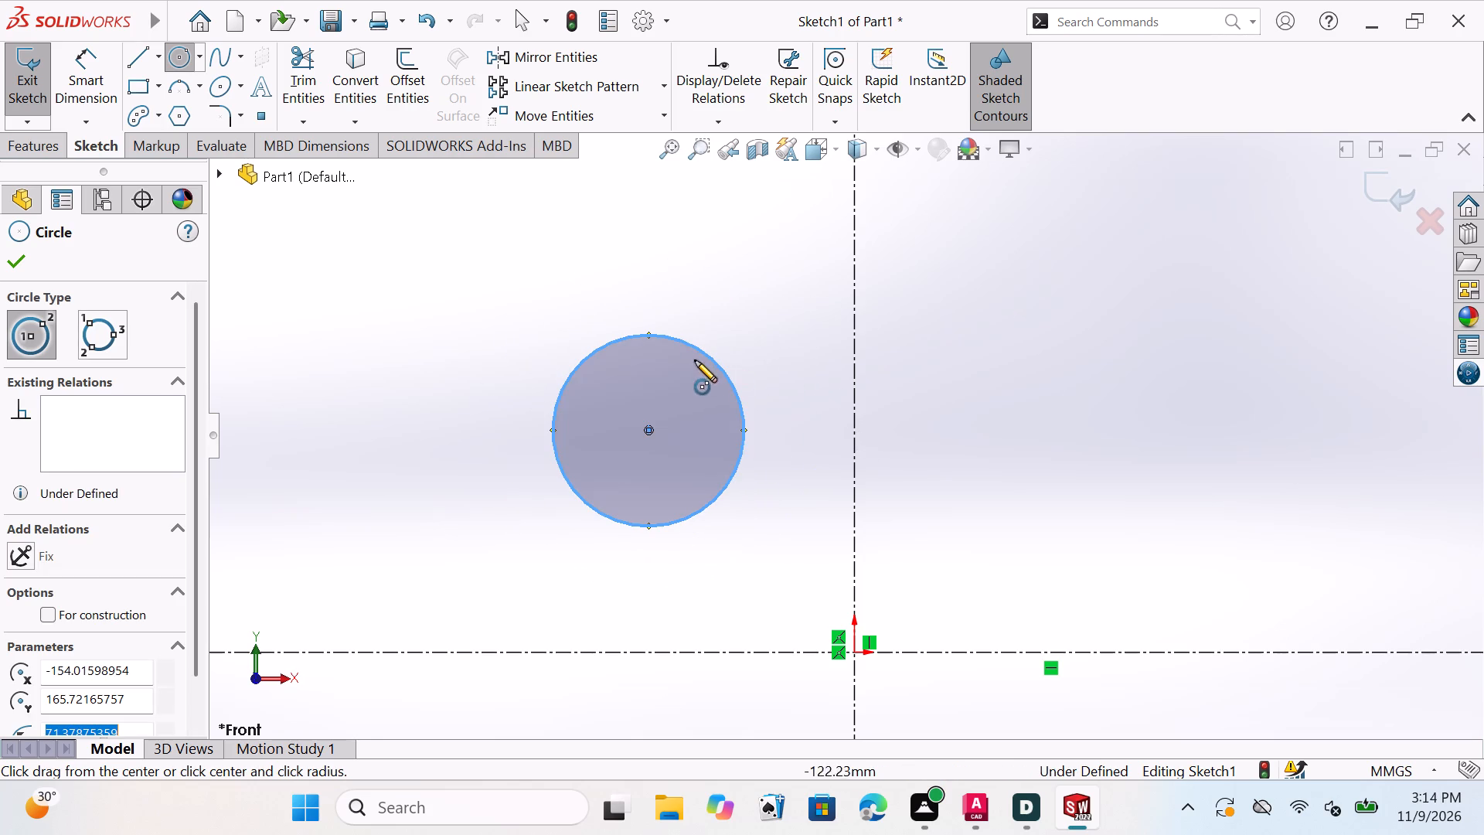
click(13, 262)
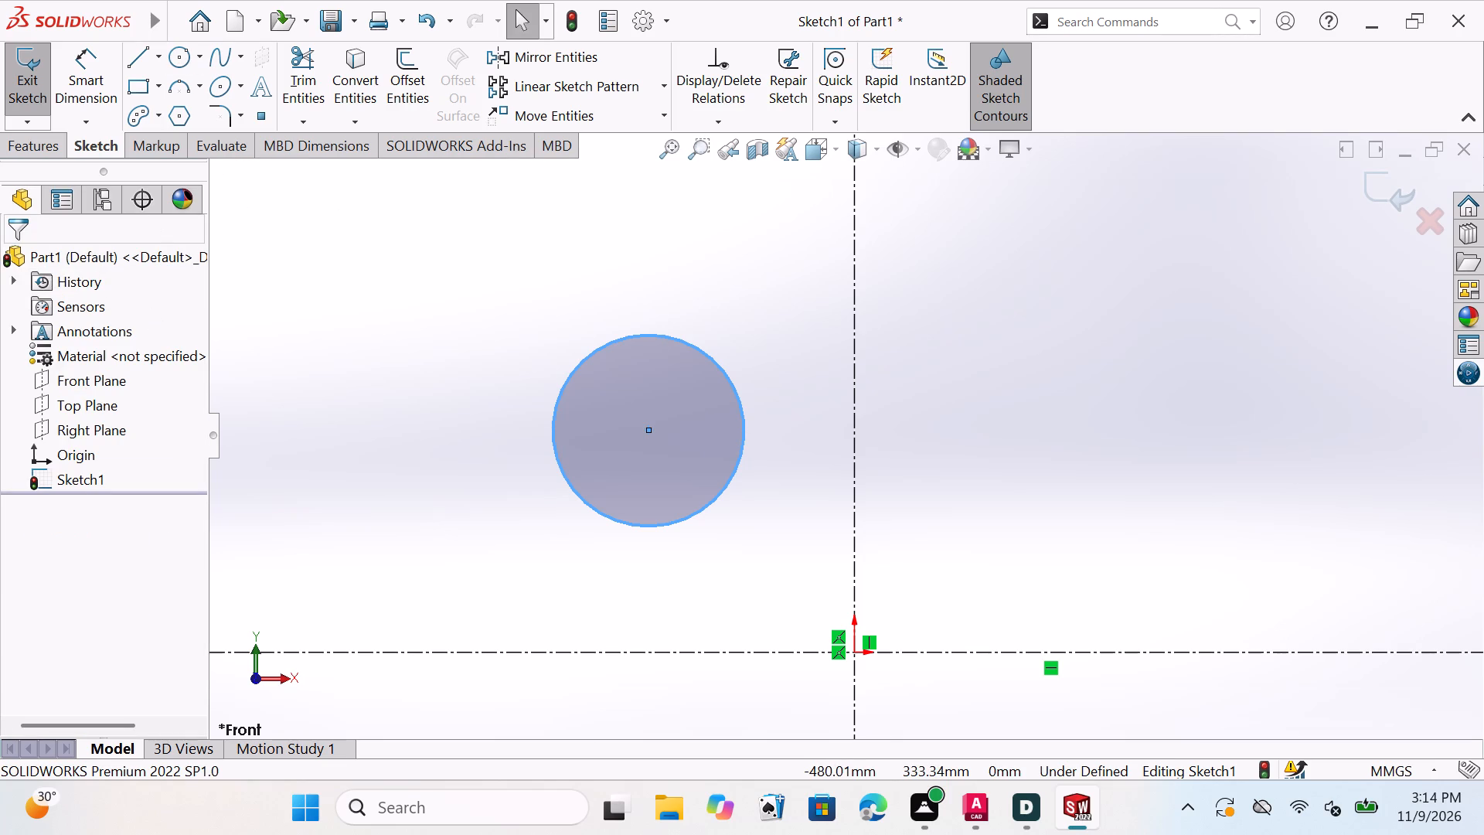
Dimension the new circle's diameter and open the dimension value for editing.
click(100, 82)
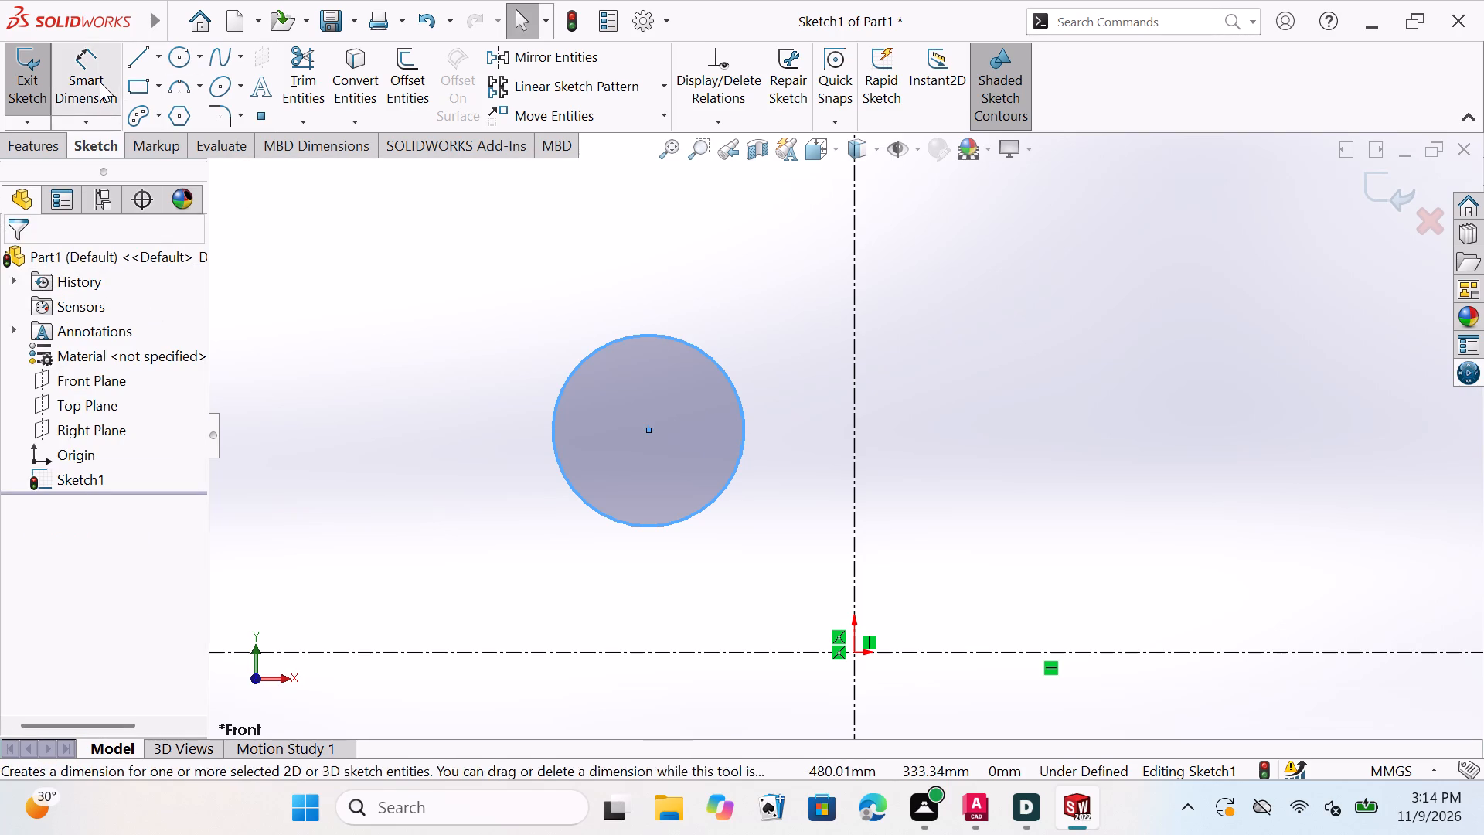
double_click(600, 346)
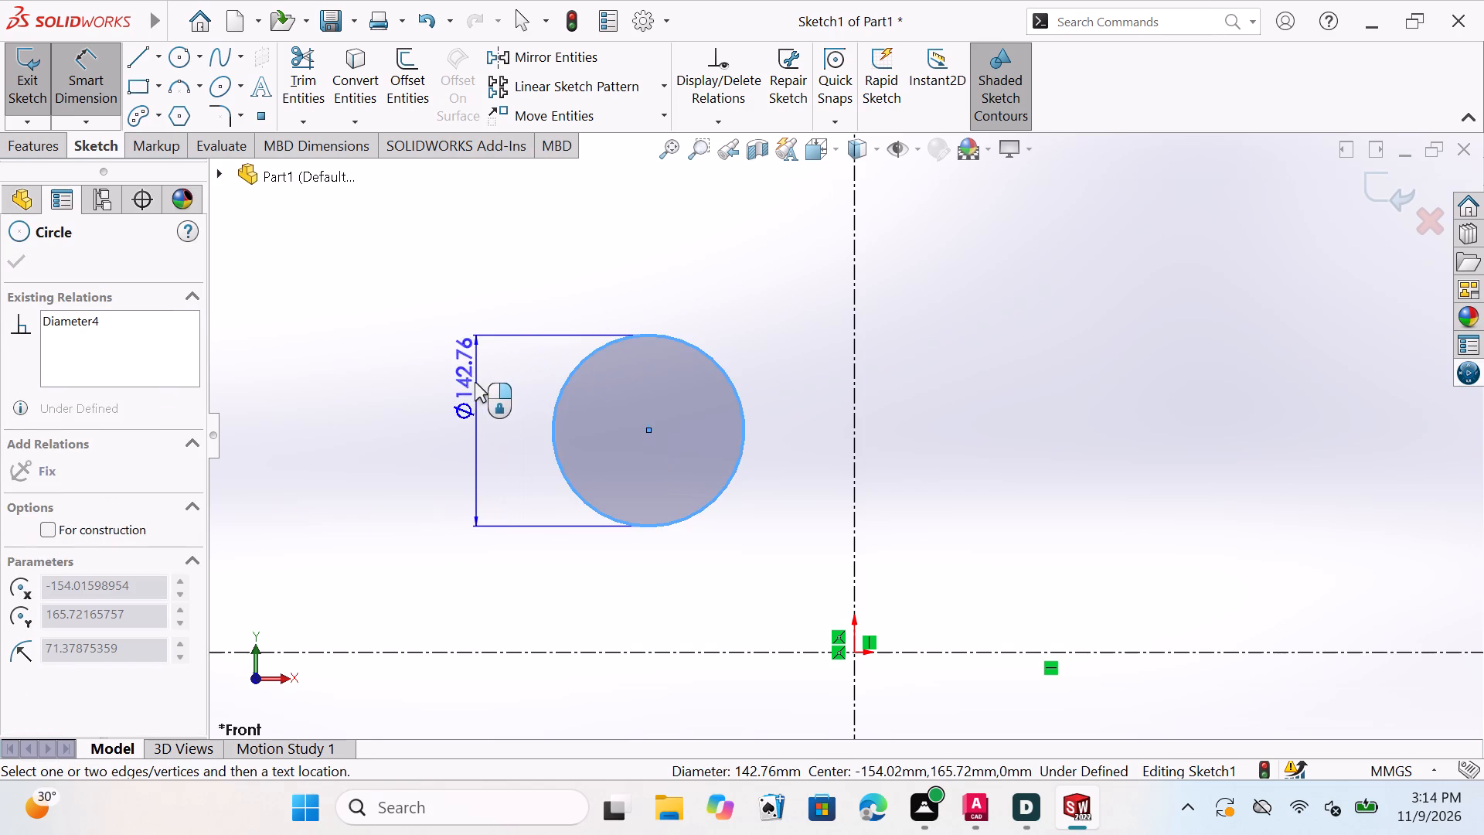
click(518, 376)
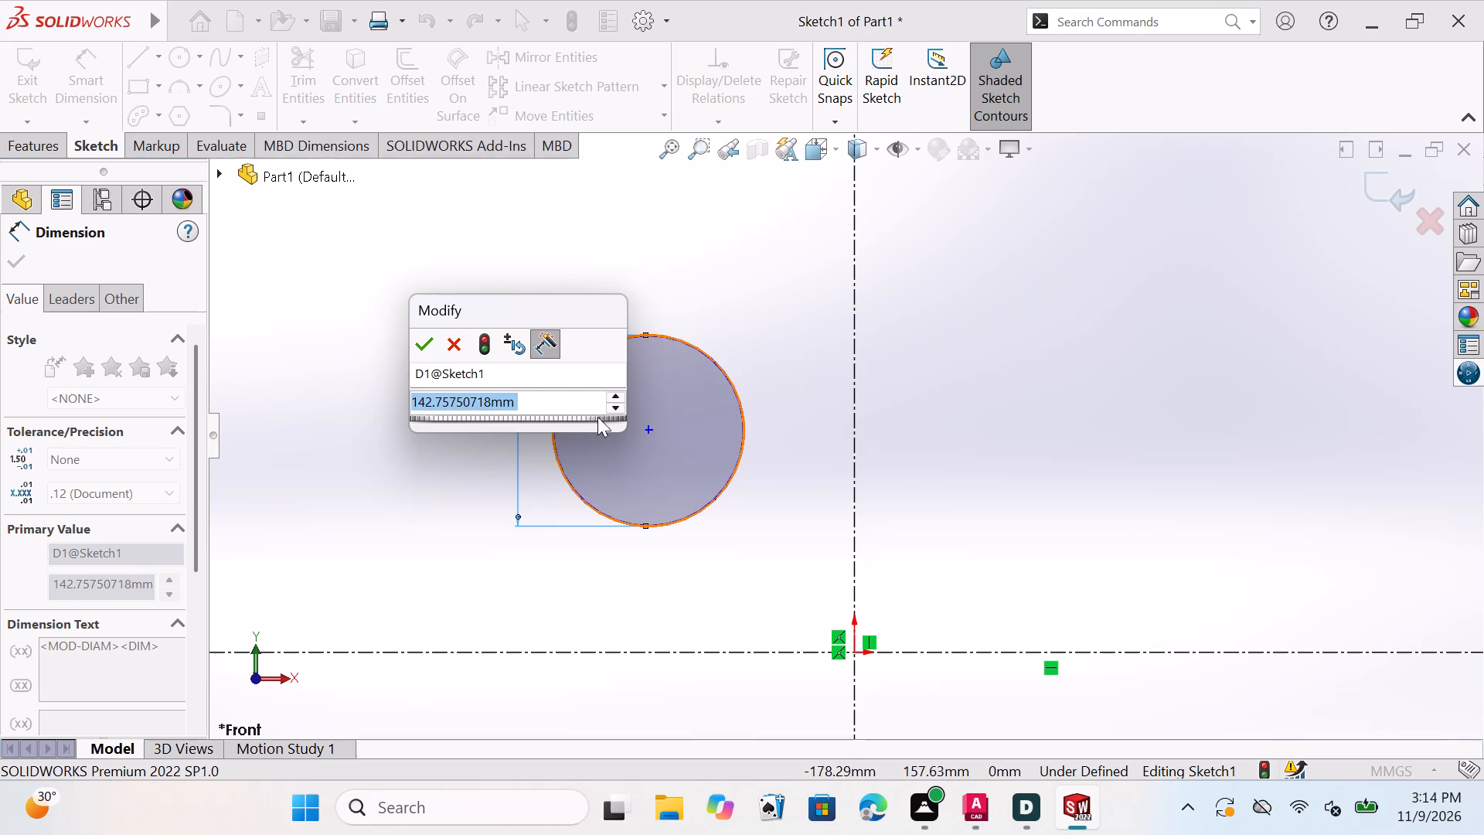
click(533, 405)
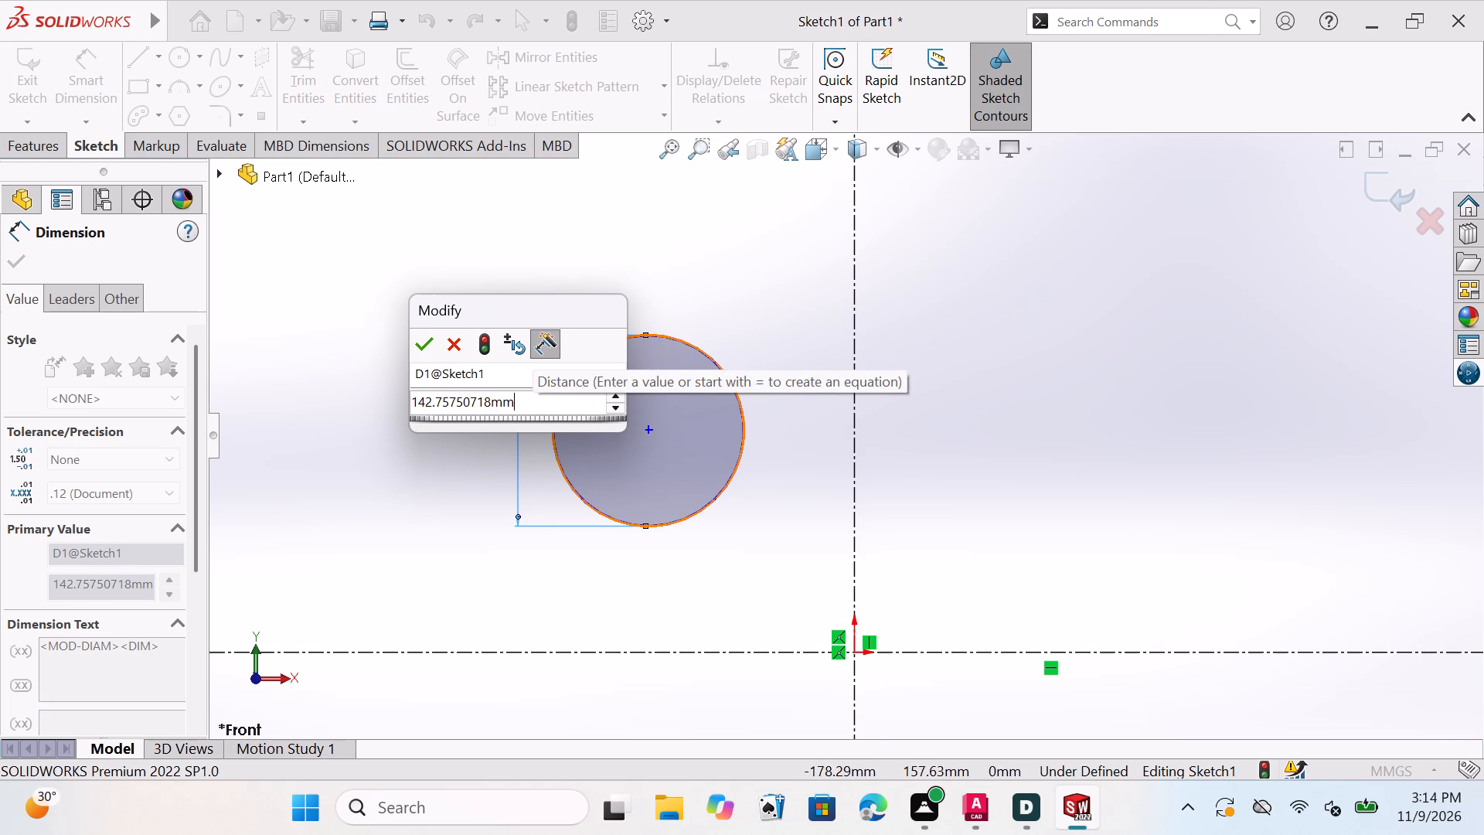
key(BackSpace)
key(BackSpace)
key(BackSpace)
key(BackSpace)
key(BackSpace)
key(BackSpace)
key(BackSpace)
key(BackSpace)
key(BackSpace)
key(BackSpace)
key(BackSpace)
key(BackSpace)
key(BackSpace)
key(BackSpace)
key(BackSpace)
key(BackSpace)
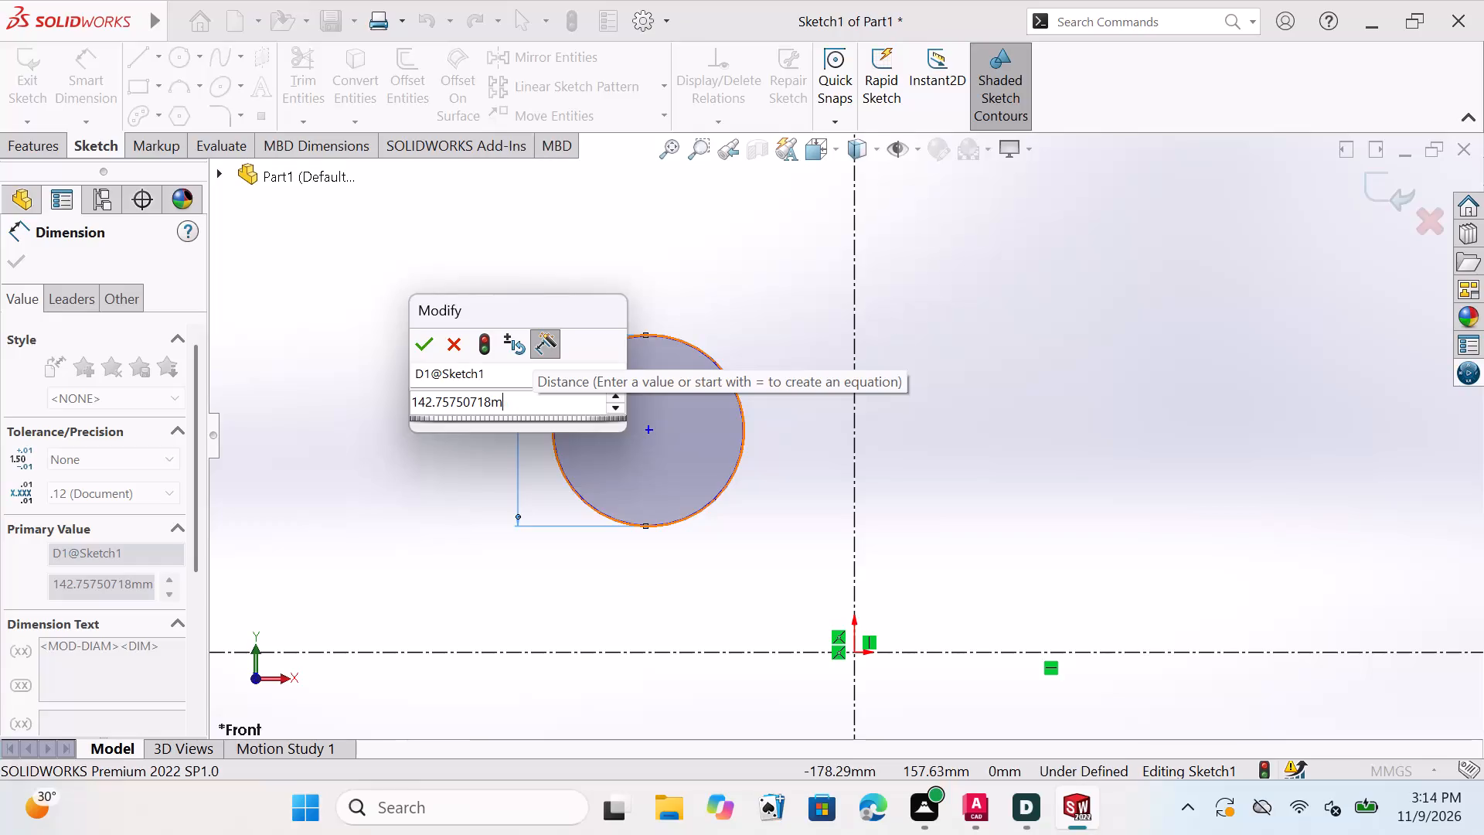
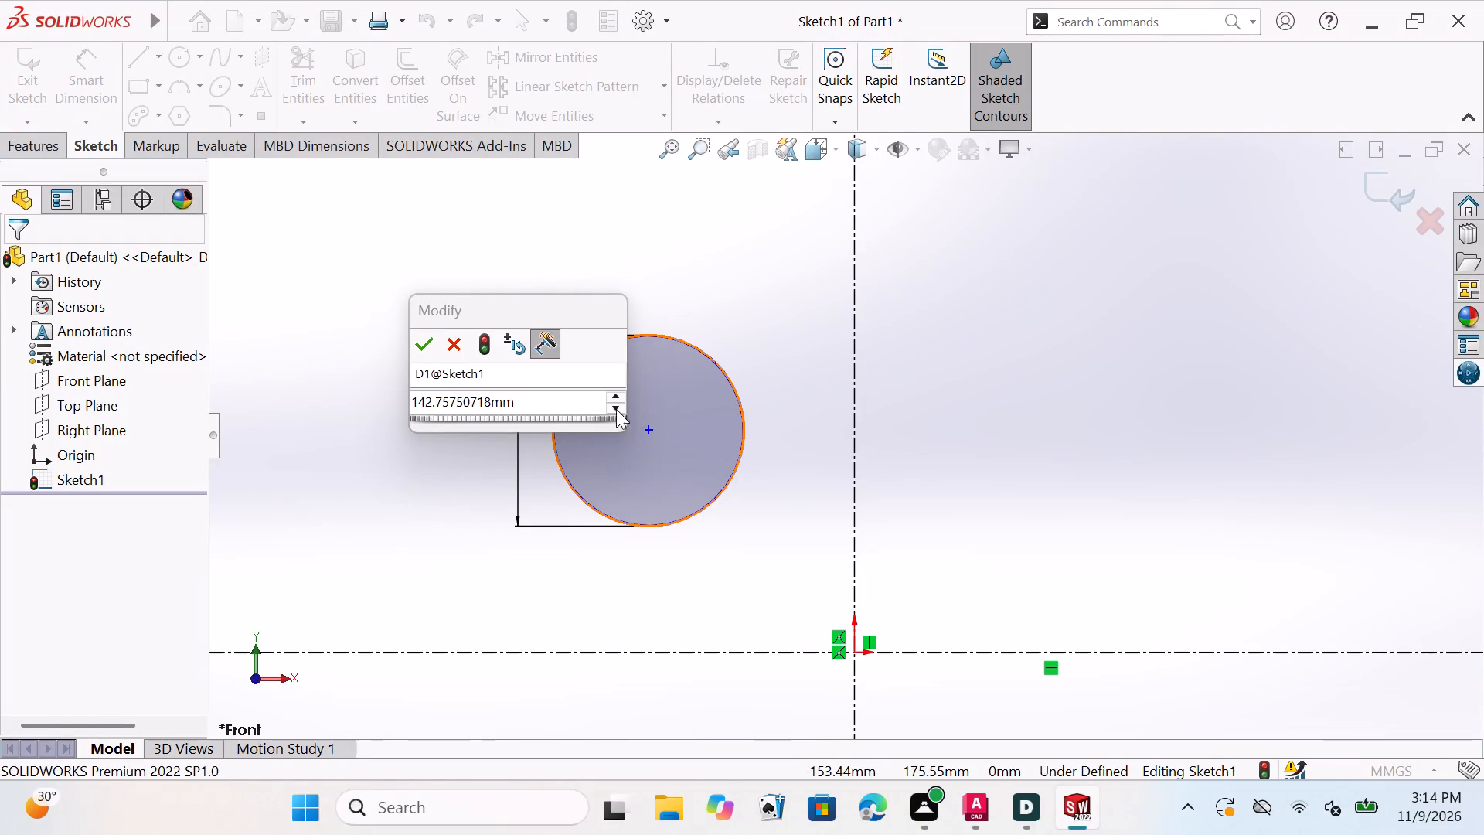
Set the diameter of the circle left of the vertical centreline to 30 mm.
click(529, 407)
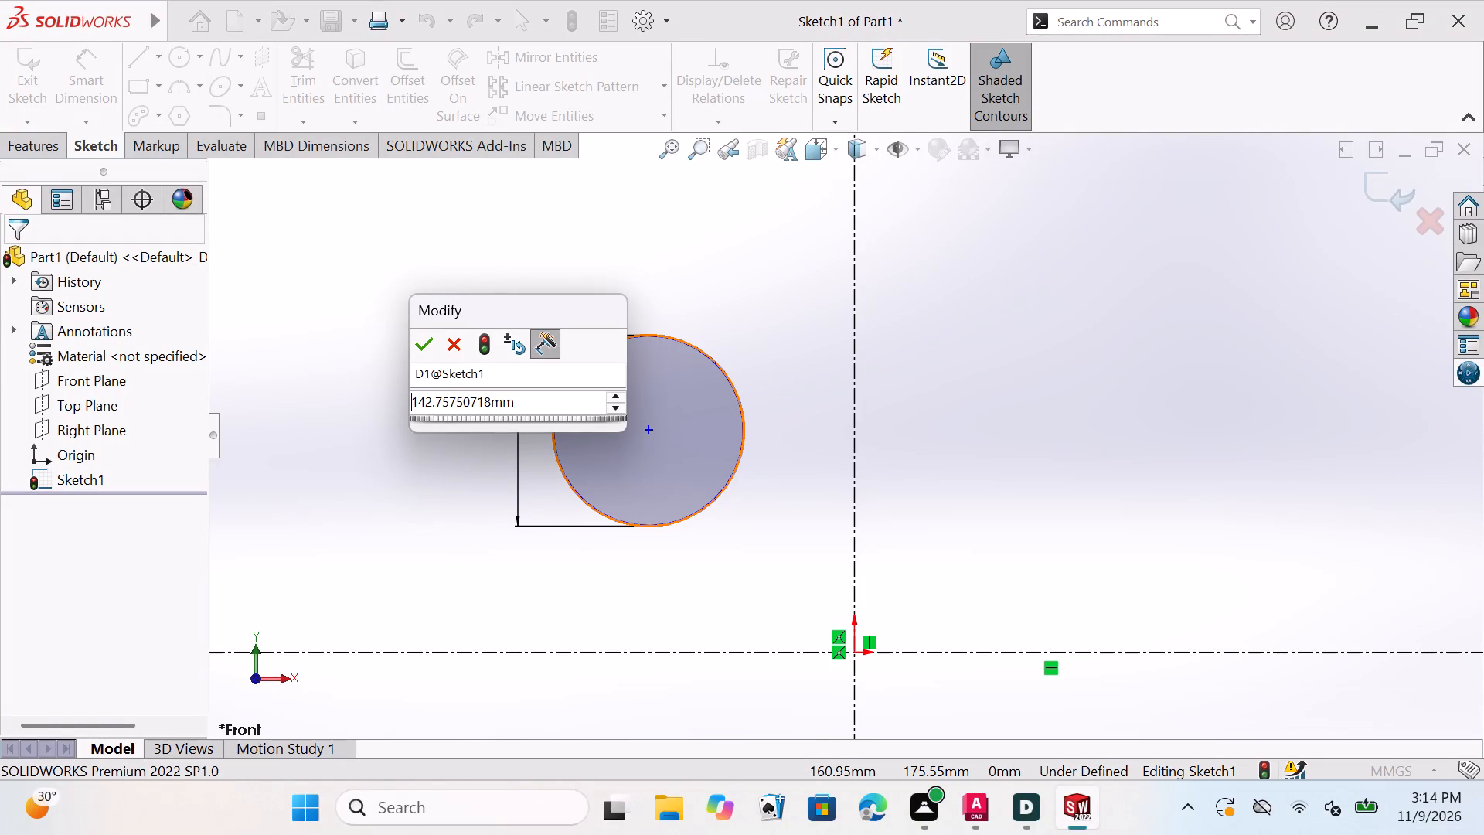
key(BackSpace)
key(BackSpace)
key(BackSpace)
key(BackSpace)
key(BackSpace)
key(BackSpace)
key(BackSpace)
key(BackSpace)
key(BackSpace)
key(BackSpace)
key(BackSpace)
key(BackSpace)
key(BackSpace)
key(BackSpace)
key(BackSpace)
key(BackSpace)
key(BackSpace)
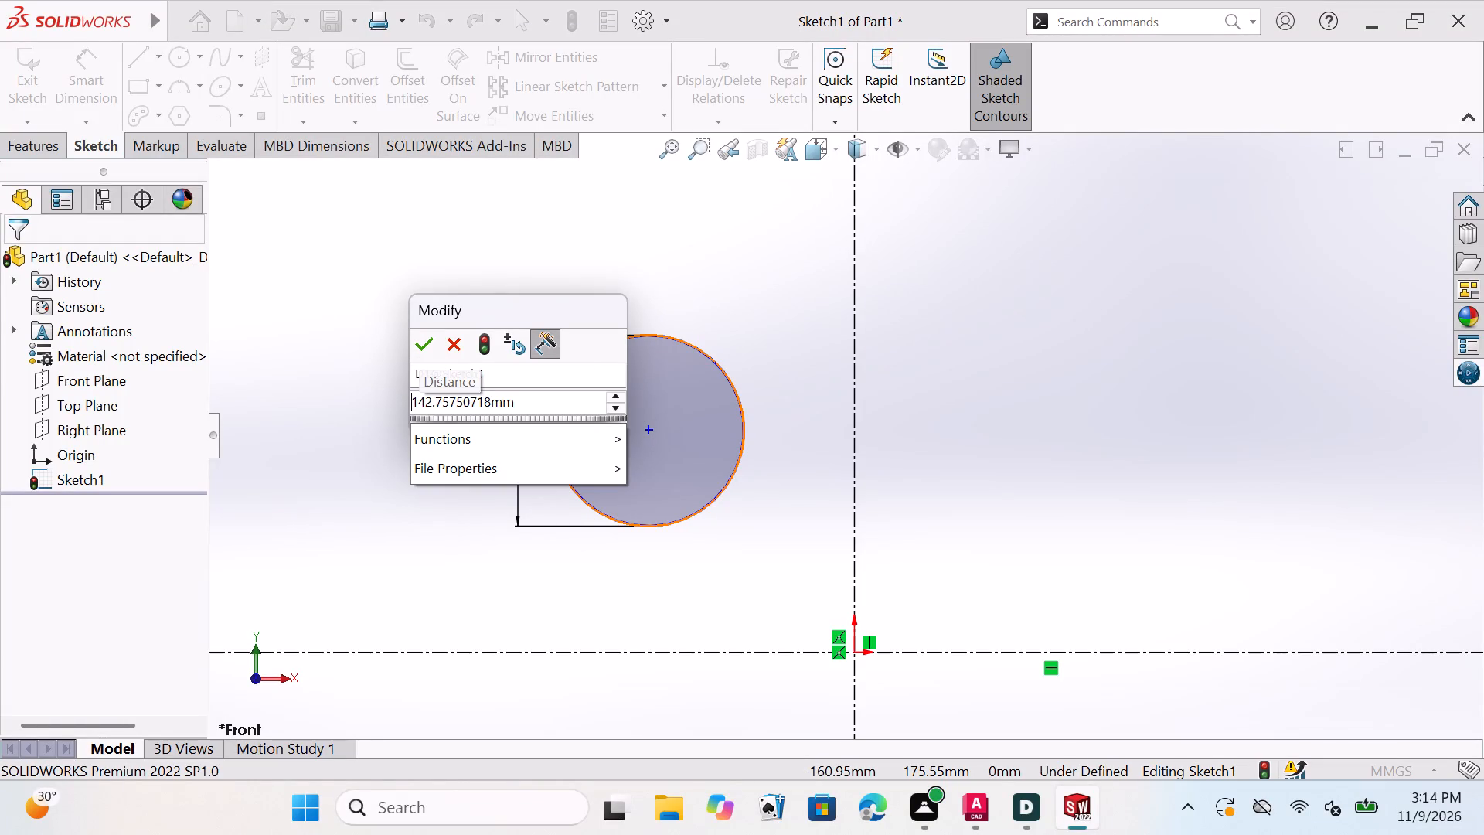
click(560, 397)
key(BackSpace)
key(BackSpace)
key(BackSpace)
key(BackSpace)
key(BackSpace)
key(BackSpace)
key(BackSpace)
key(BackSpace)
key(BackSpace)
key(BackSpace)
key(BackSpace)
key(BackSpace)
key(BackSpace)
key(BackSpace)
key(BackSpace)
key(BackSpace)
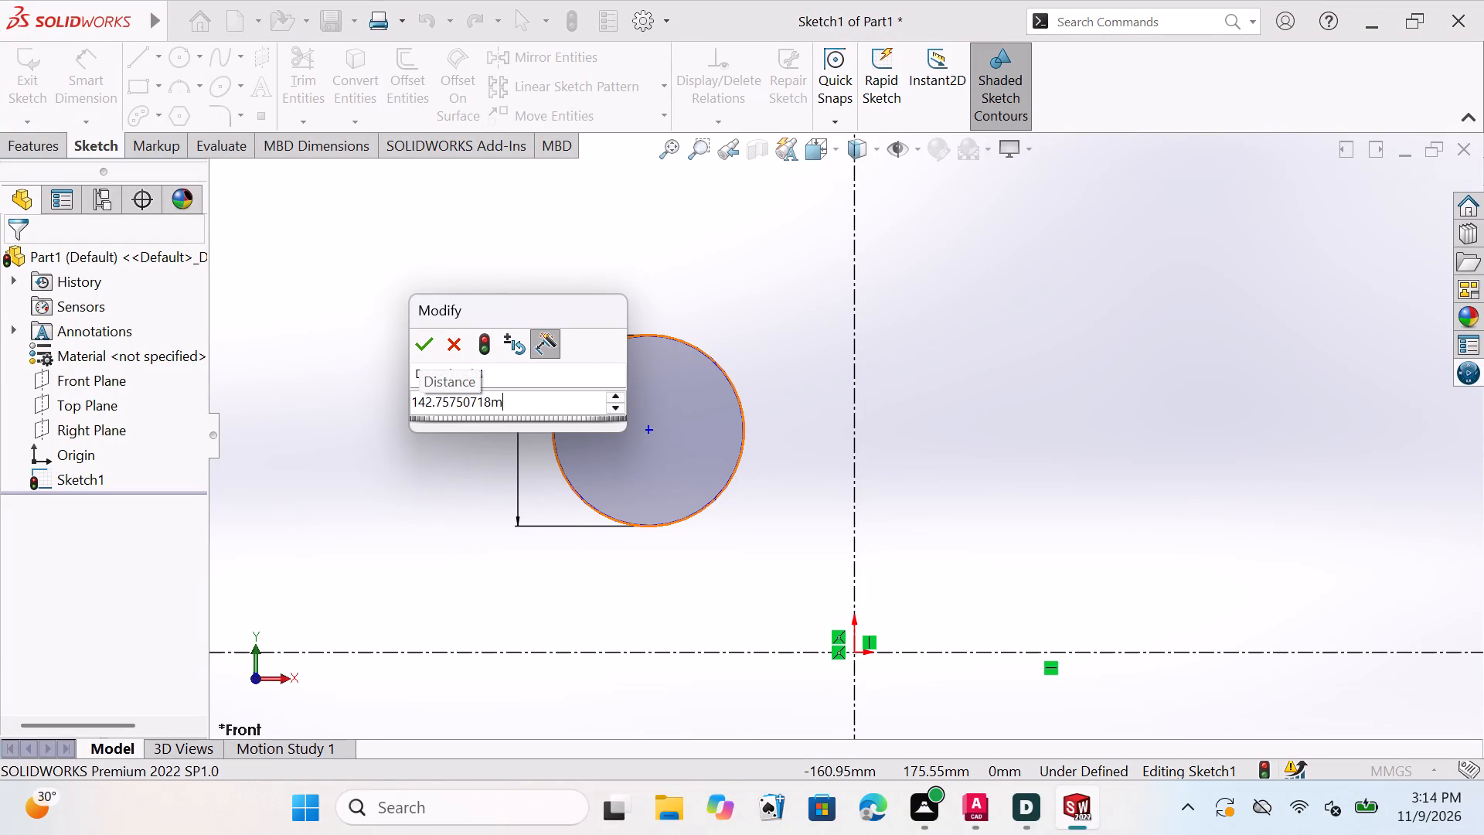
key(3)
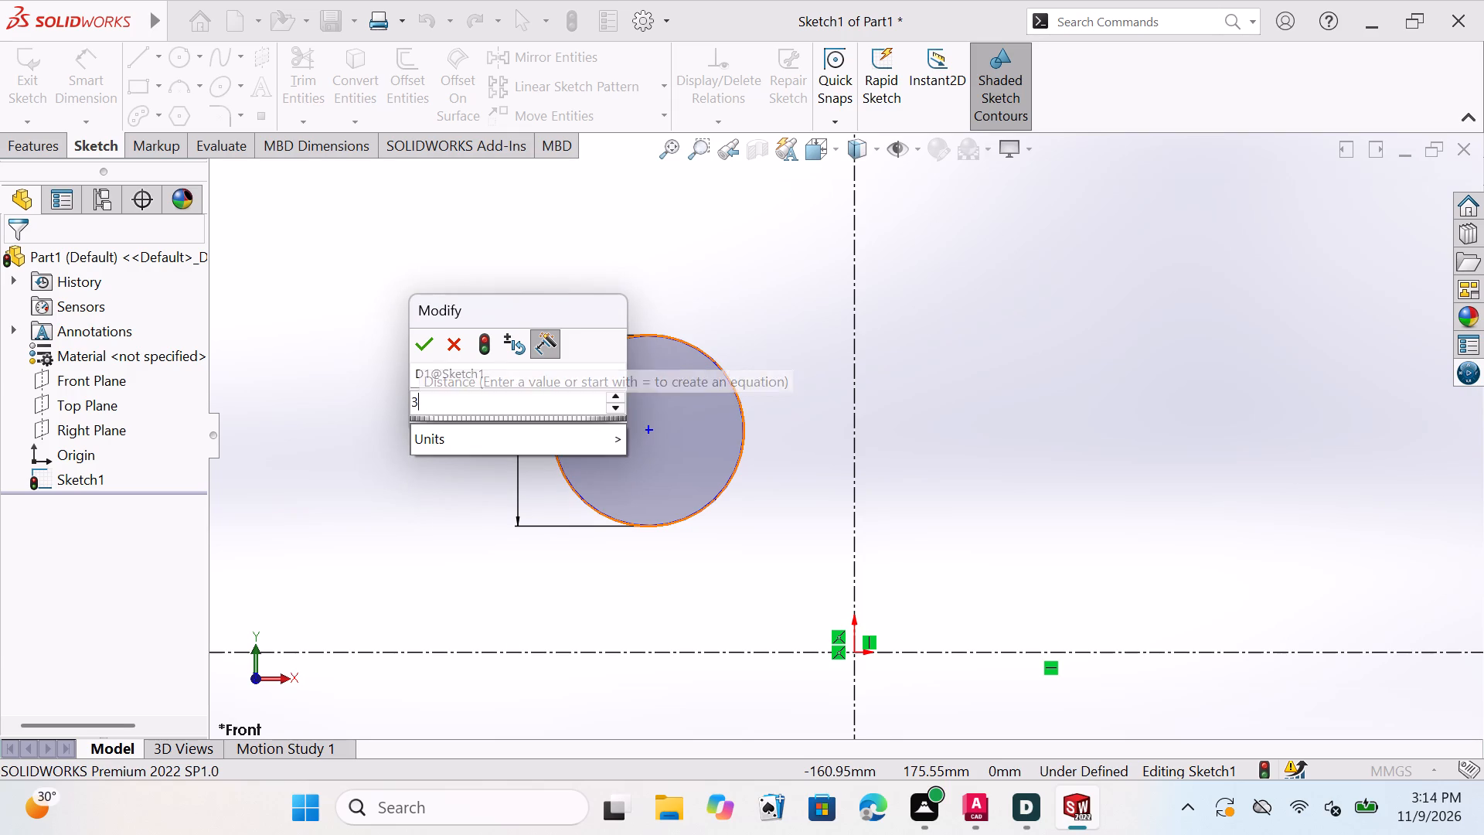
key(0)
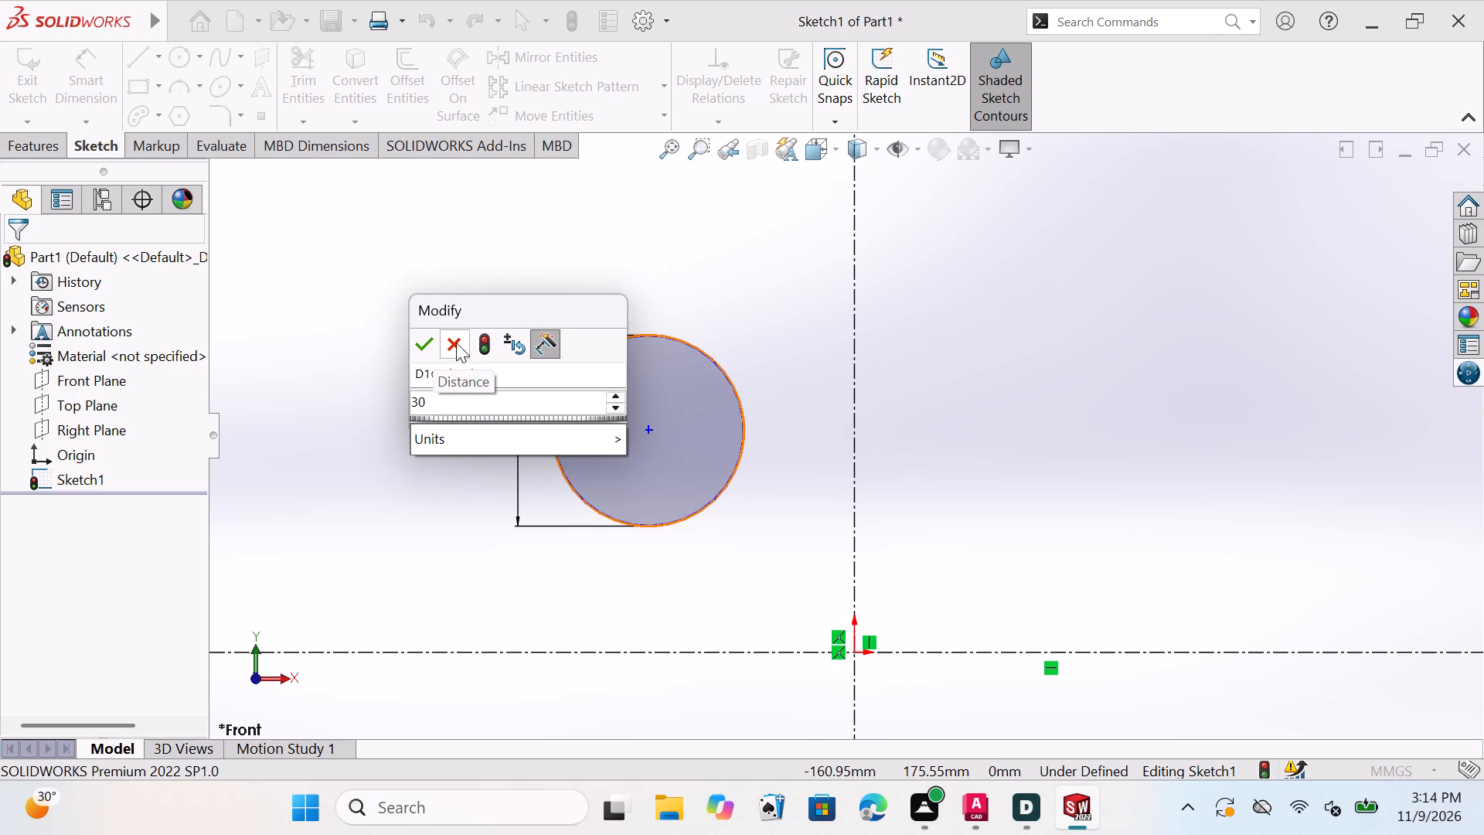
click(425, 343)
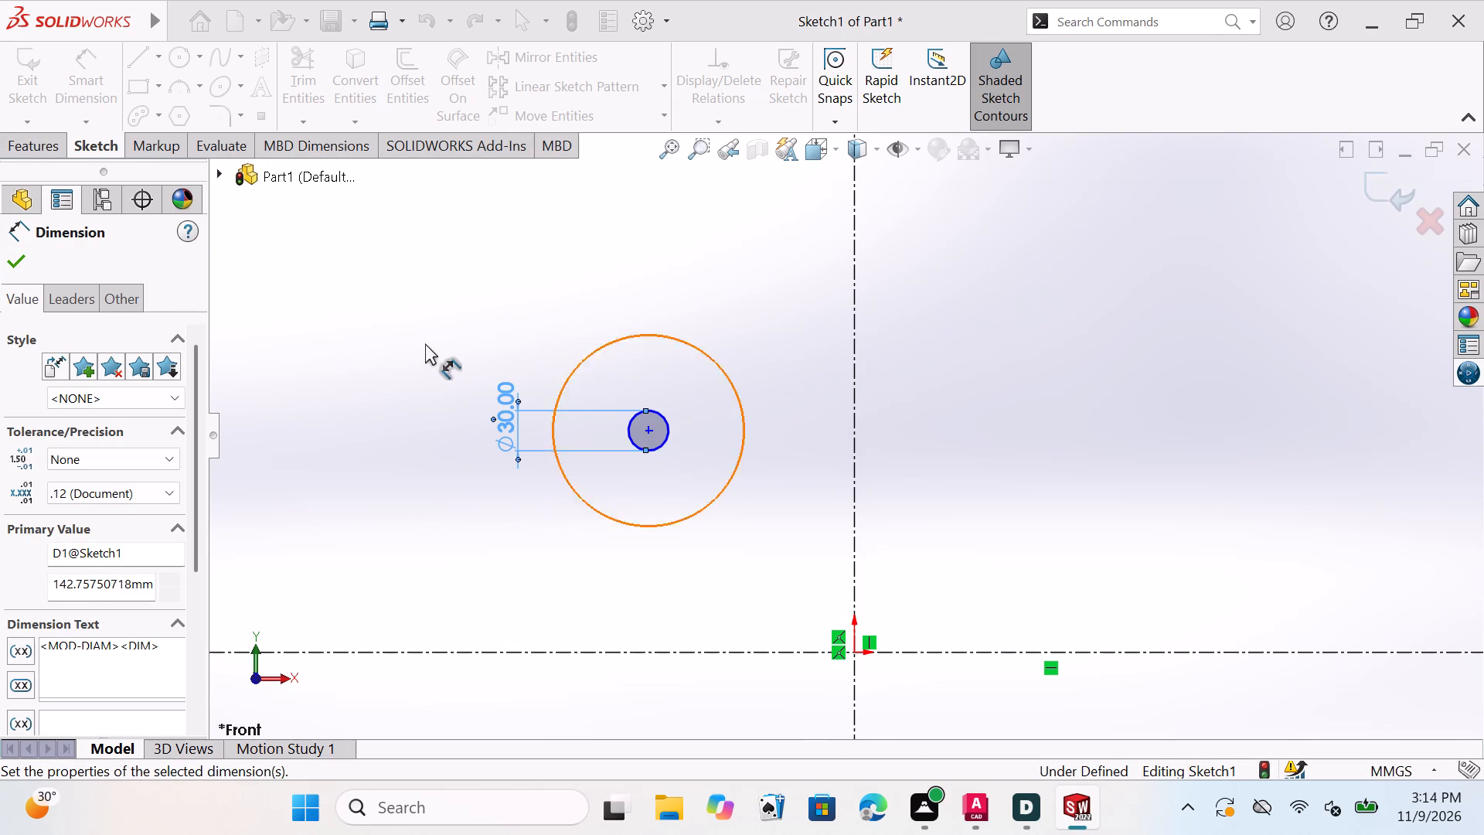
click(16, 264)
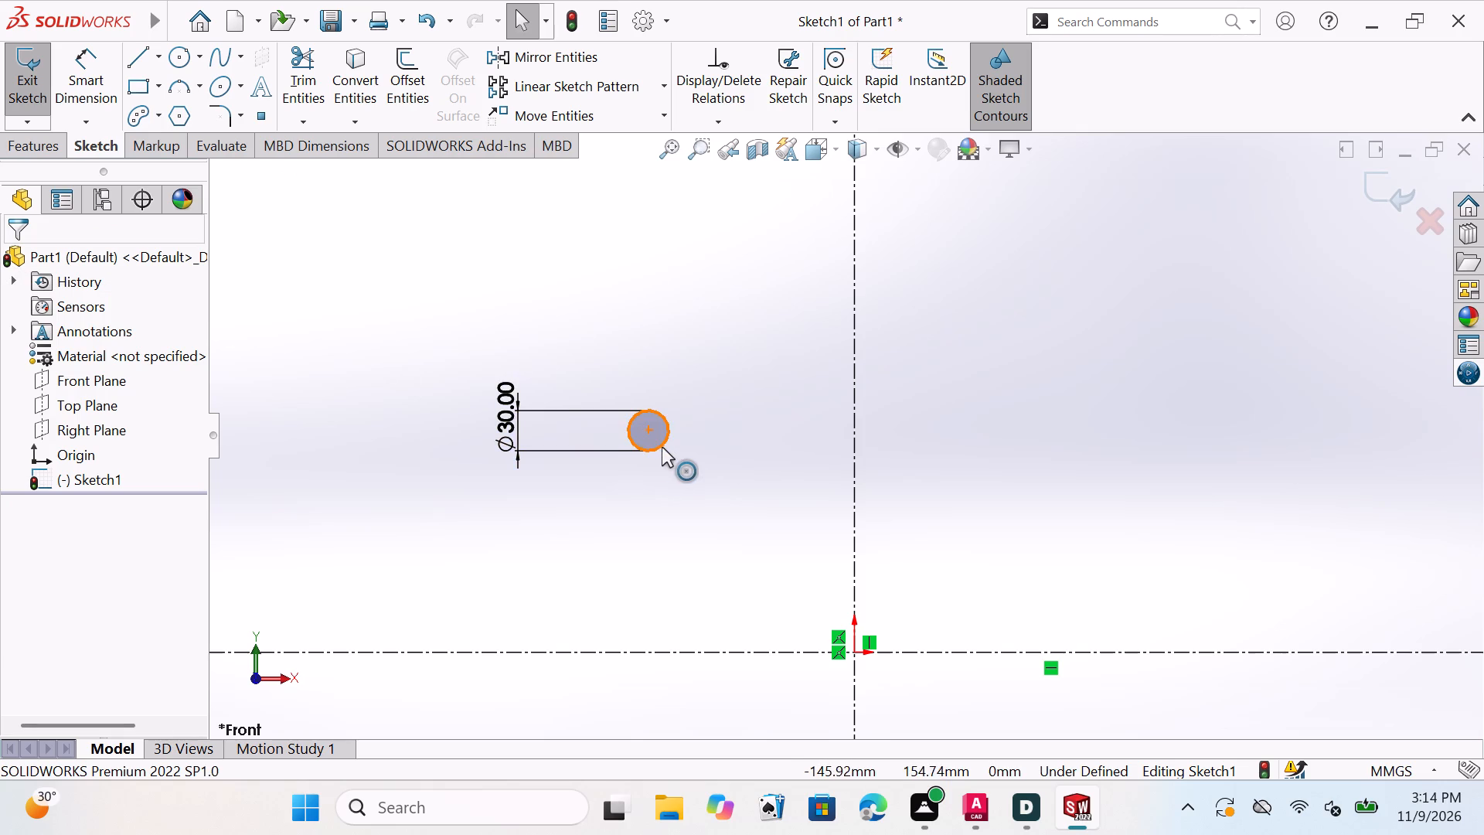
Examine the resized circle and its position relative to the two centrelines.
scroll(662, 447, down, 2)
scroll(686, 388, down, 2)
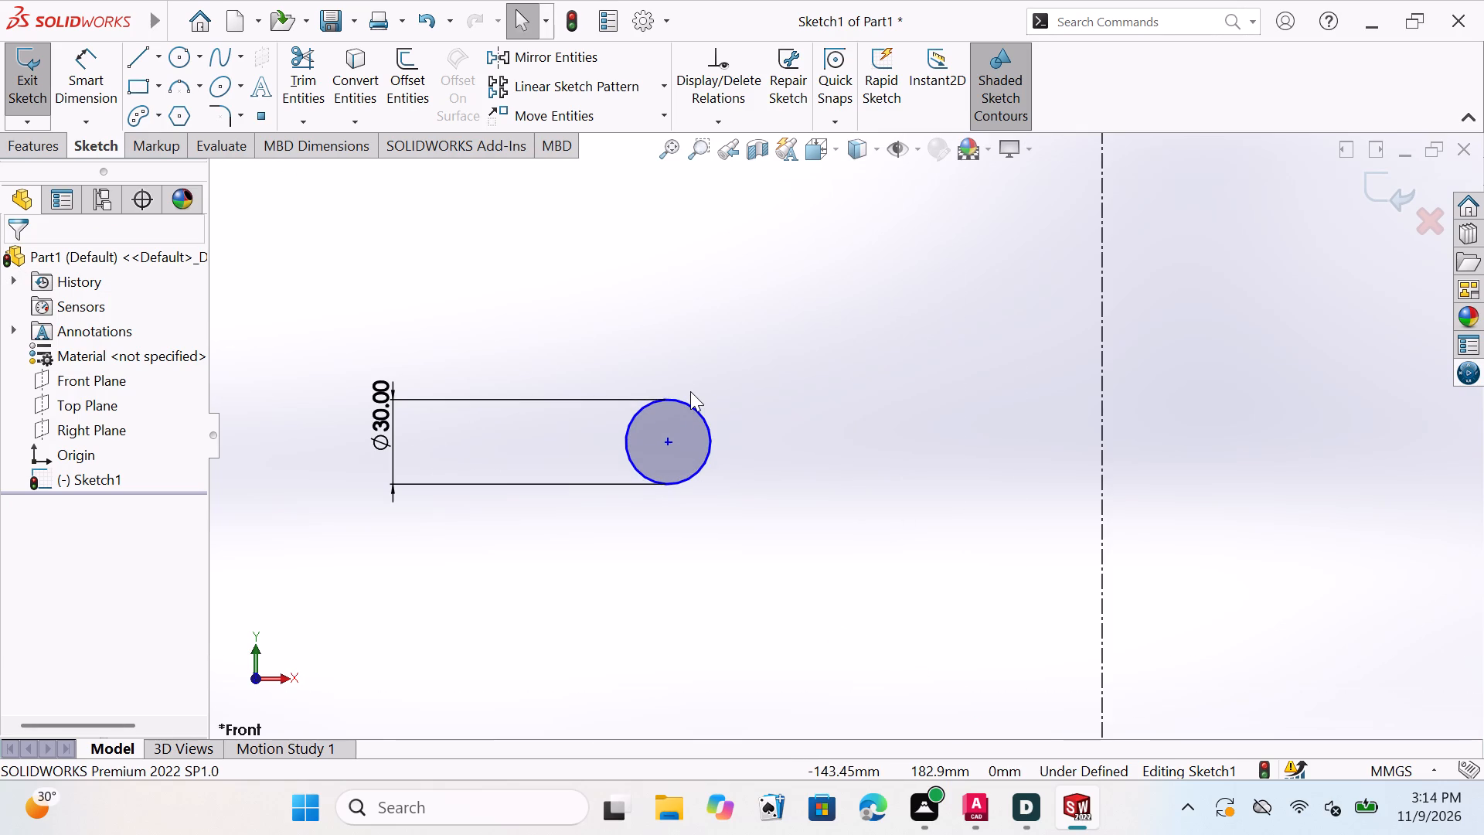
scroll(692, 402, down, 1)
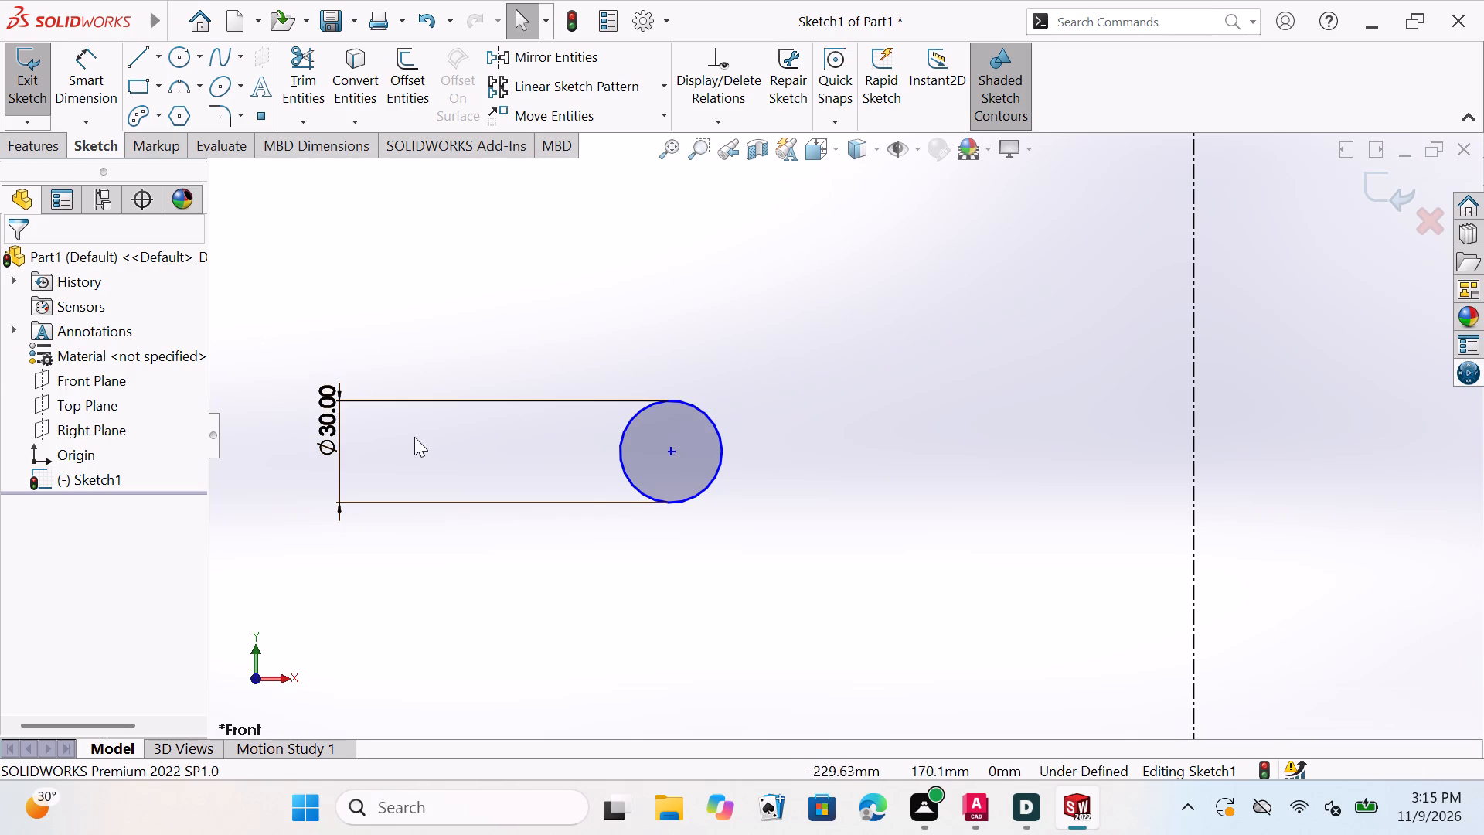
scroll(592, 478, down, 1)
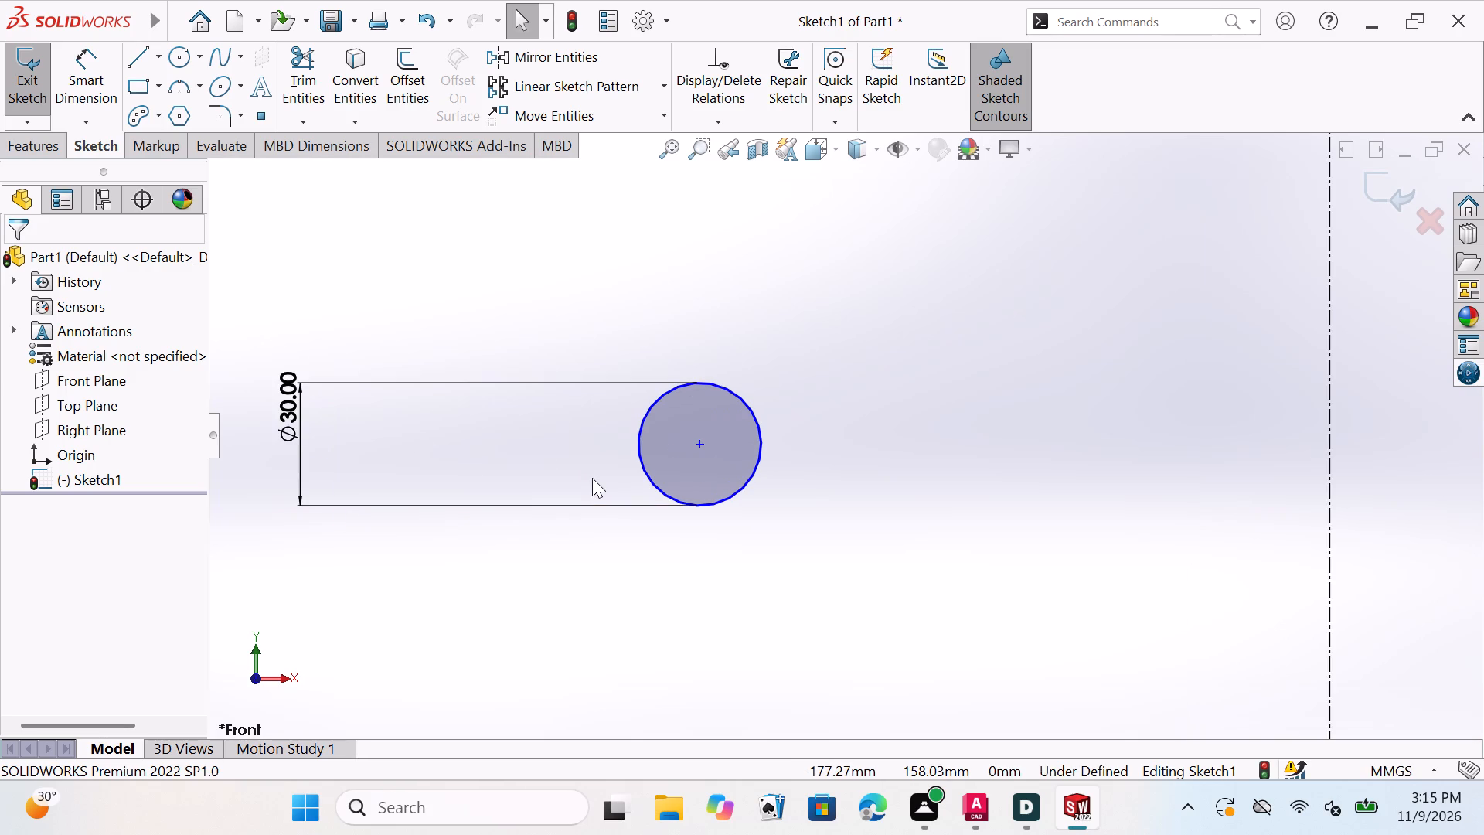
scroll(592, 478, up, 2)
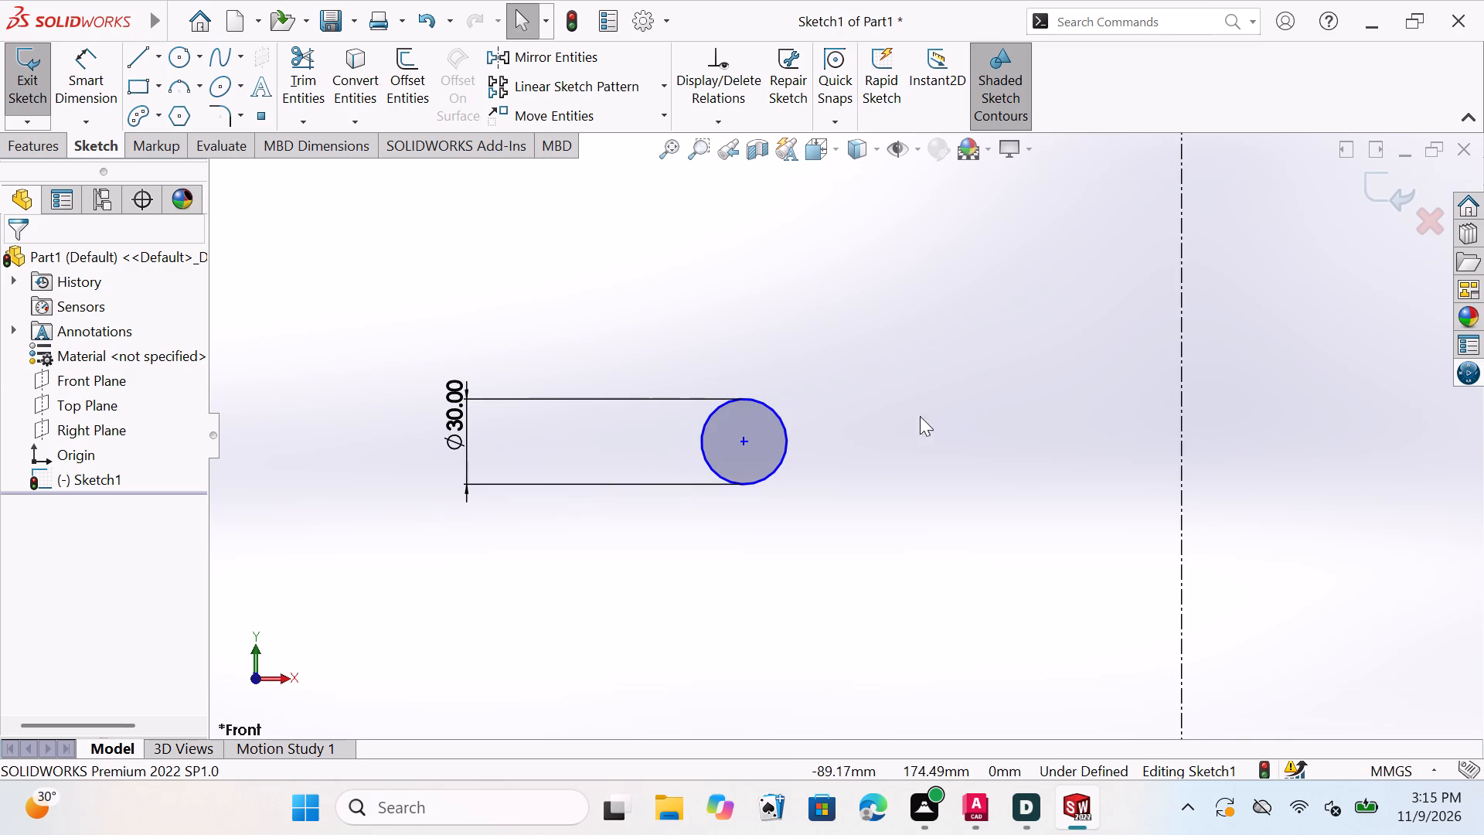
scroll(705, 413, down, 1)
scroll(868, 411, down, 2)
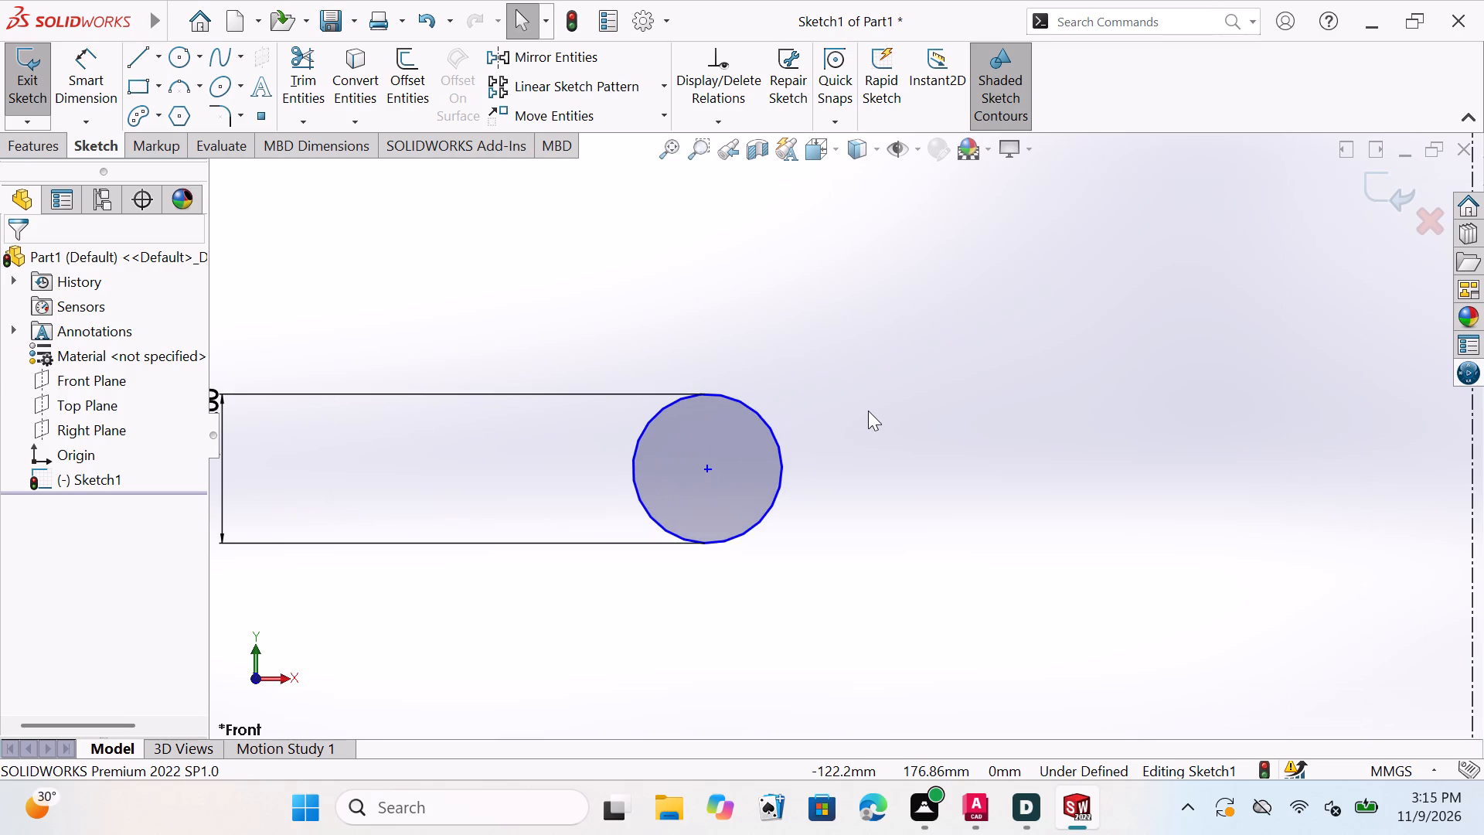
scroll(856, 419, down, 1)
scroll(856, 419, up, 4)
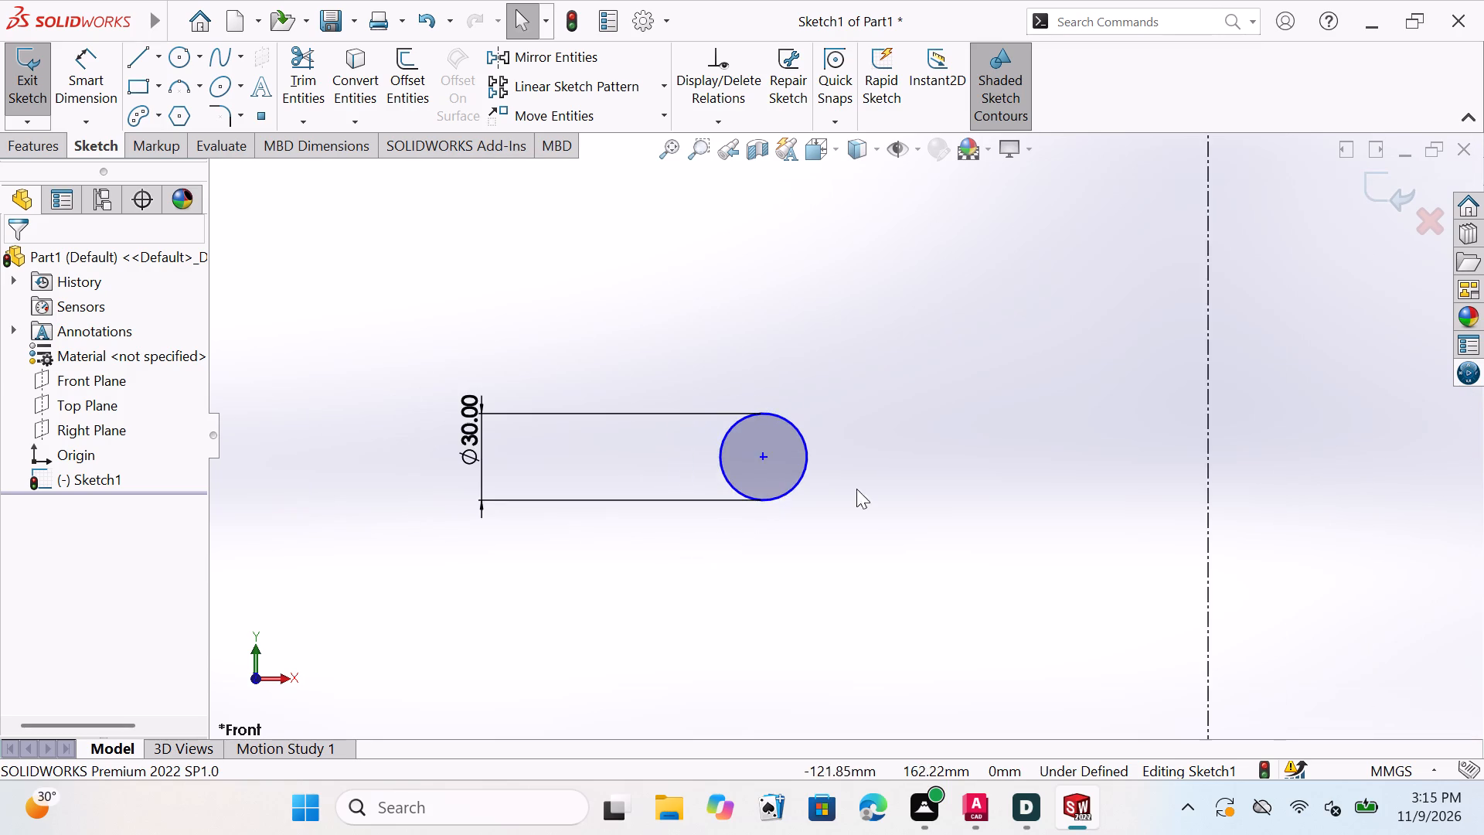
scroll(858, 516, up, 6)
scroll(860, 523, down, 1)
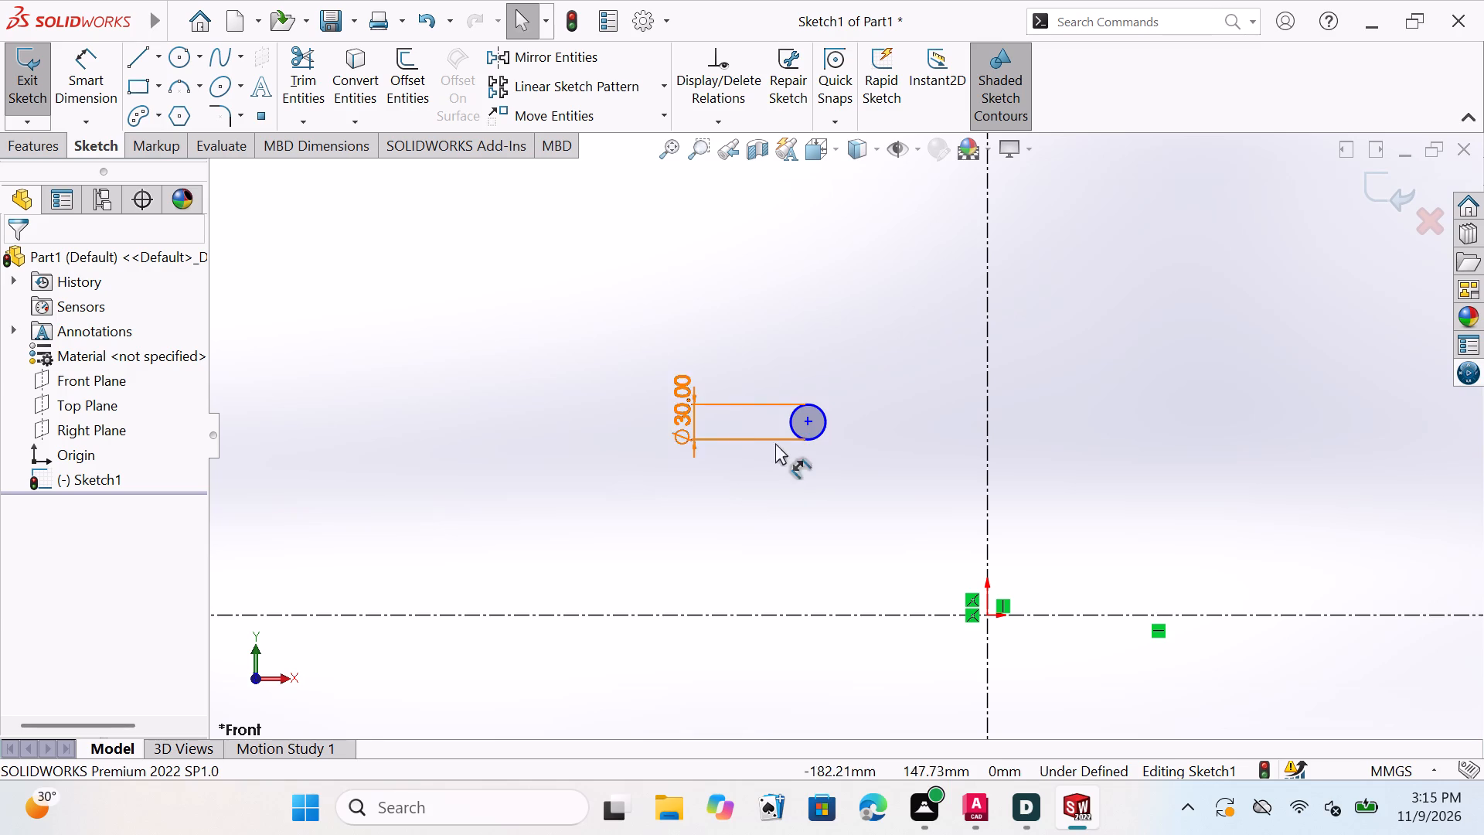
Delete the 30 mm circle left of the vertical centreline together with its diameter dimension, keeping the two centrelines.
key(Escape)
key(Escape)
key(Escape)
key(Escape)
key(Escape)
key(Escape)
key(Escape)
key(Escape)
key(Escape)
key(Escape)
key(Escape)
key(Escape)
key(Escape)
key(Escape)
key(Escape)
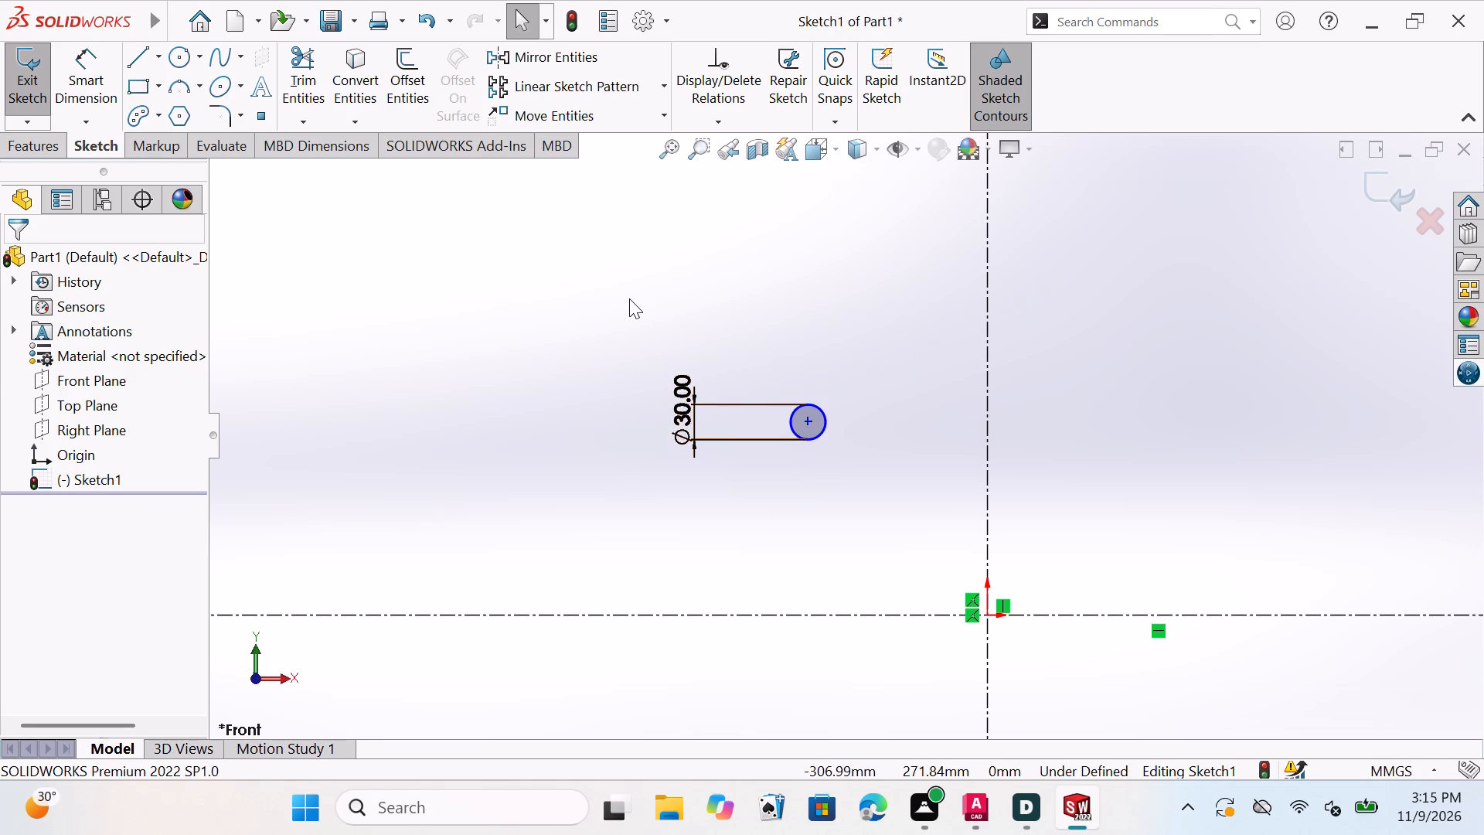
key(Escape)
key(Escape)
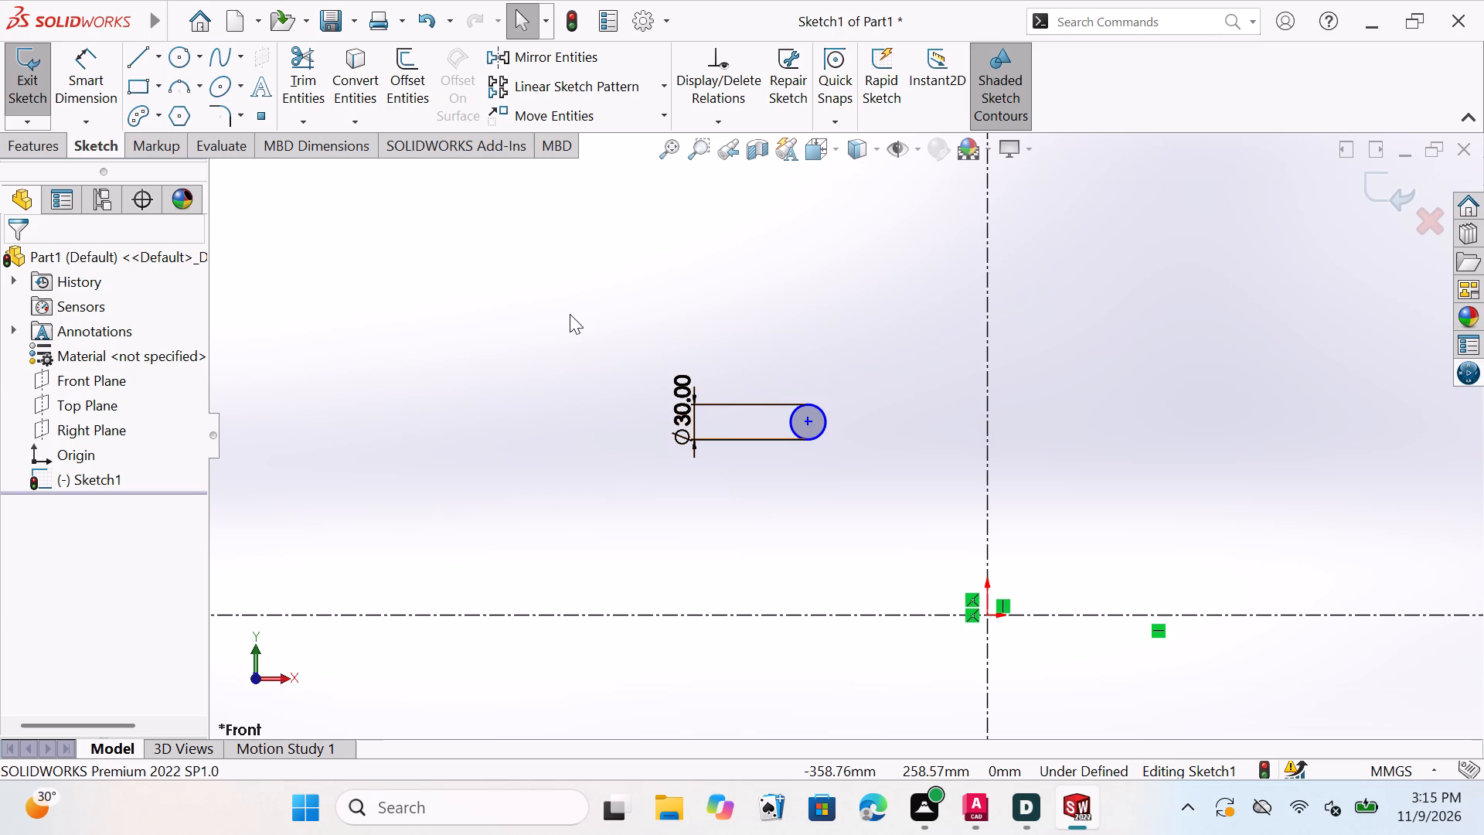
shift+drag(570, 314, 945, 545)
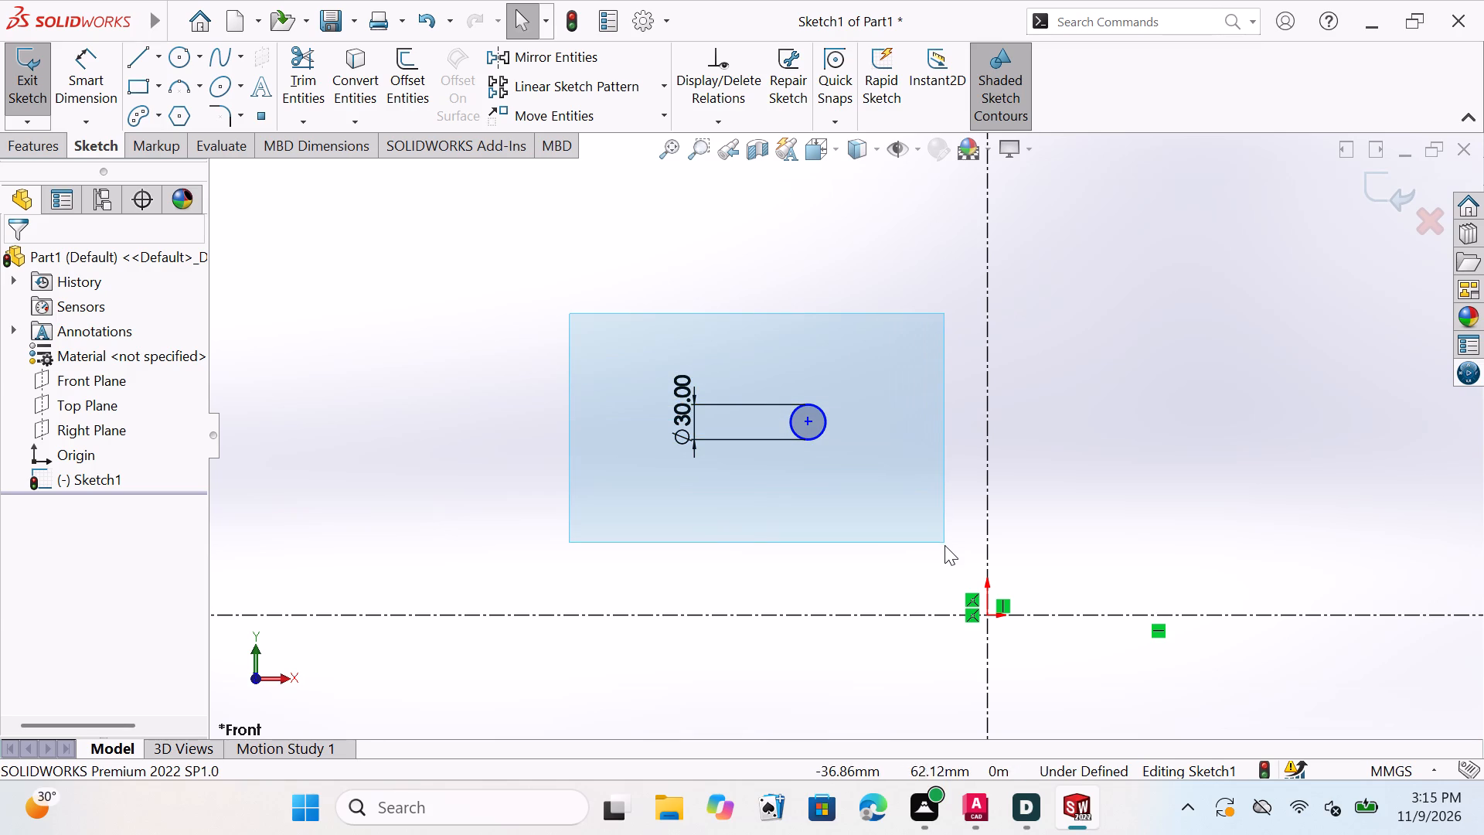
shift+drag(945, 545, 945, 548)
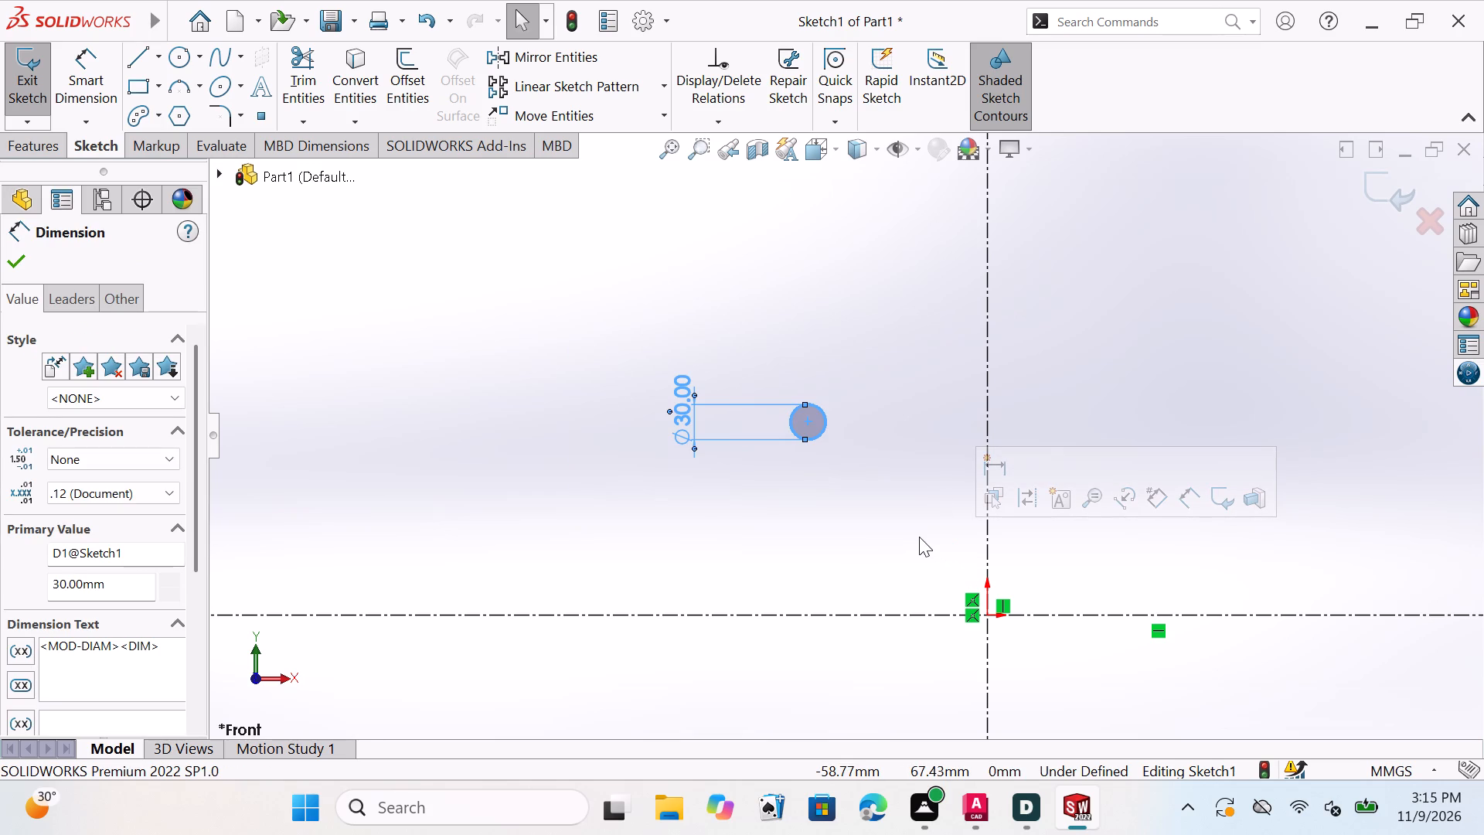
key(Delete)
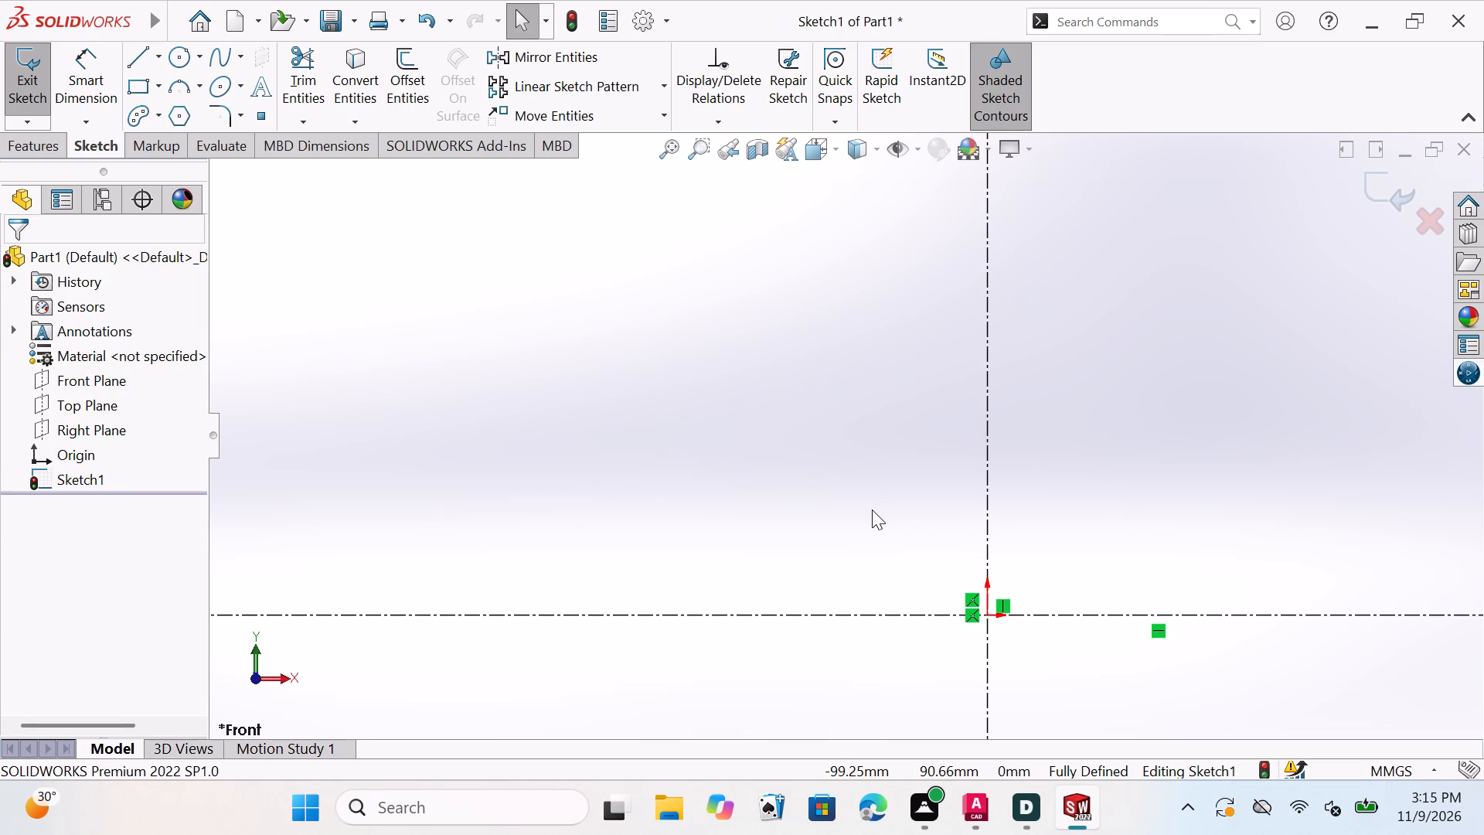
key(Escape)
key(Escape)
key(Escape)
key(Escape)
key(Escape)
key(Escape)
key(Escape)
key(Escape)
key(Escape)
key(Escape)
key(Escape)
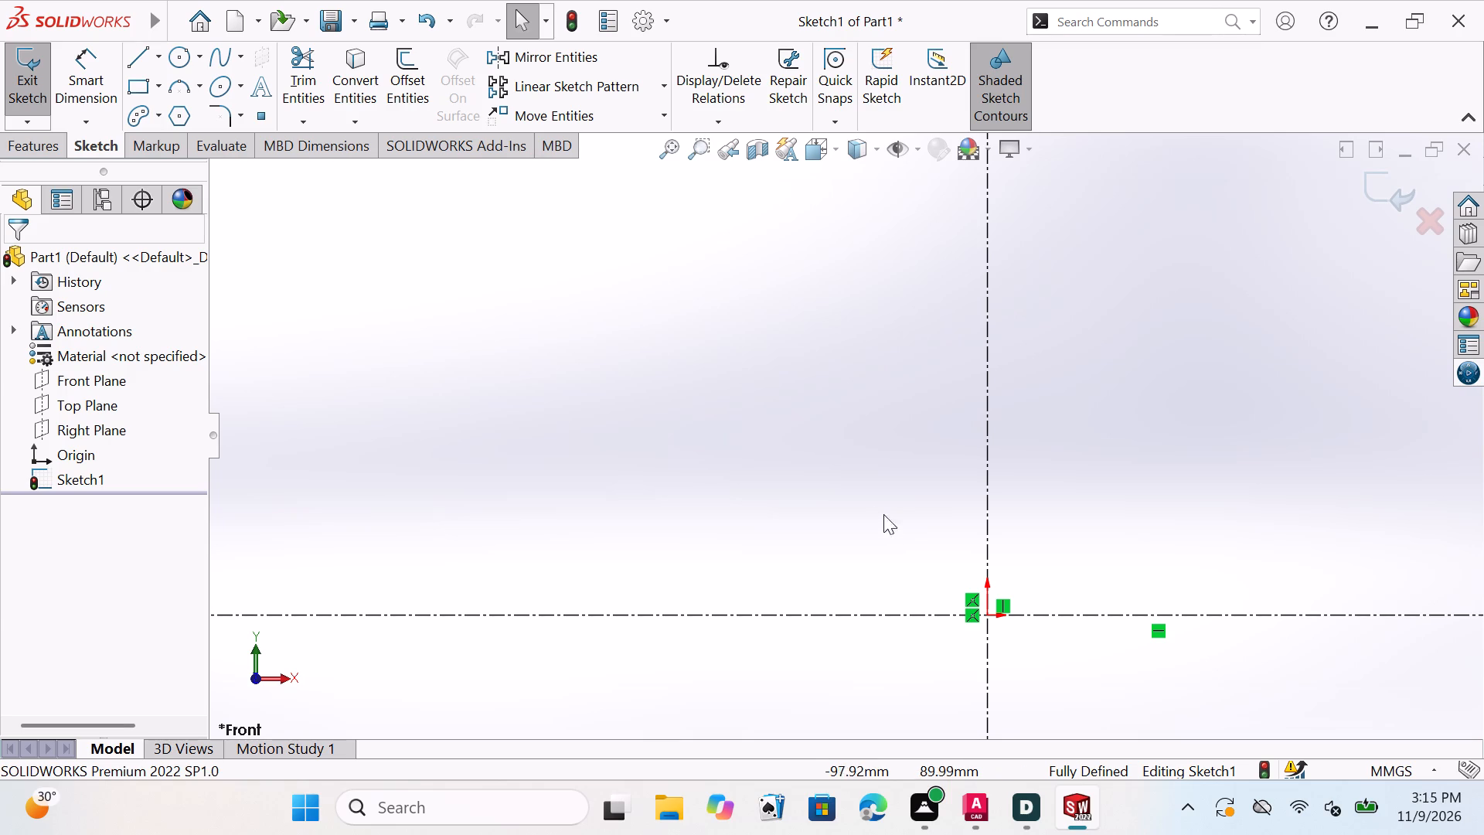
Sketch a circle about 216 mm in diameter centred on the origin, where the two centrelines cross.
scroll(1092, 633, down, 1)
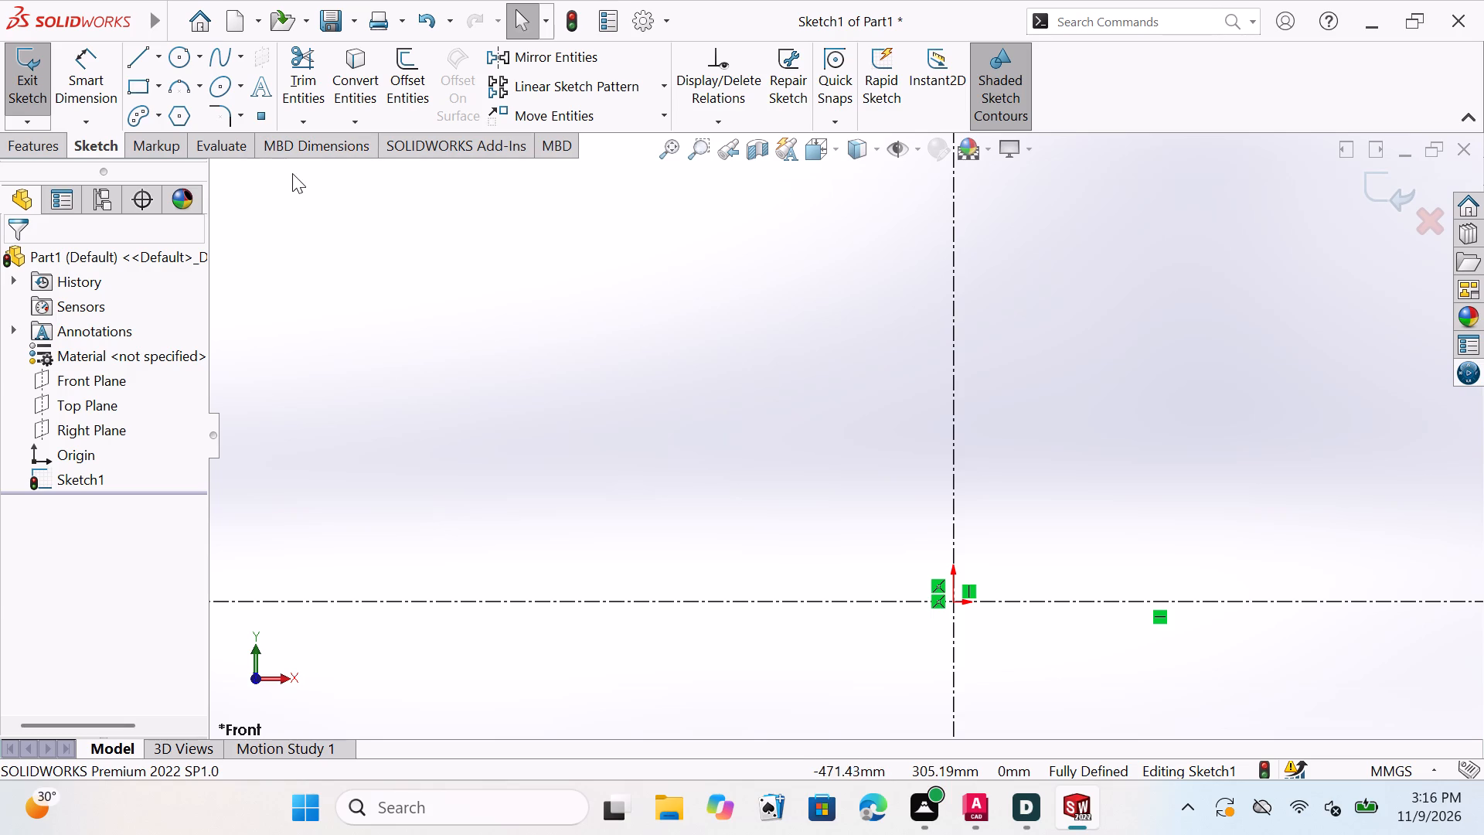
click(182, 62)
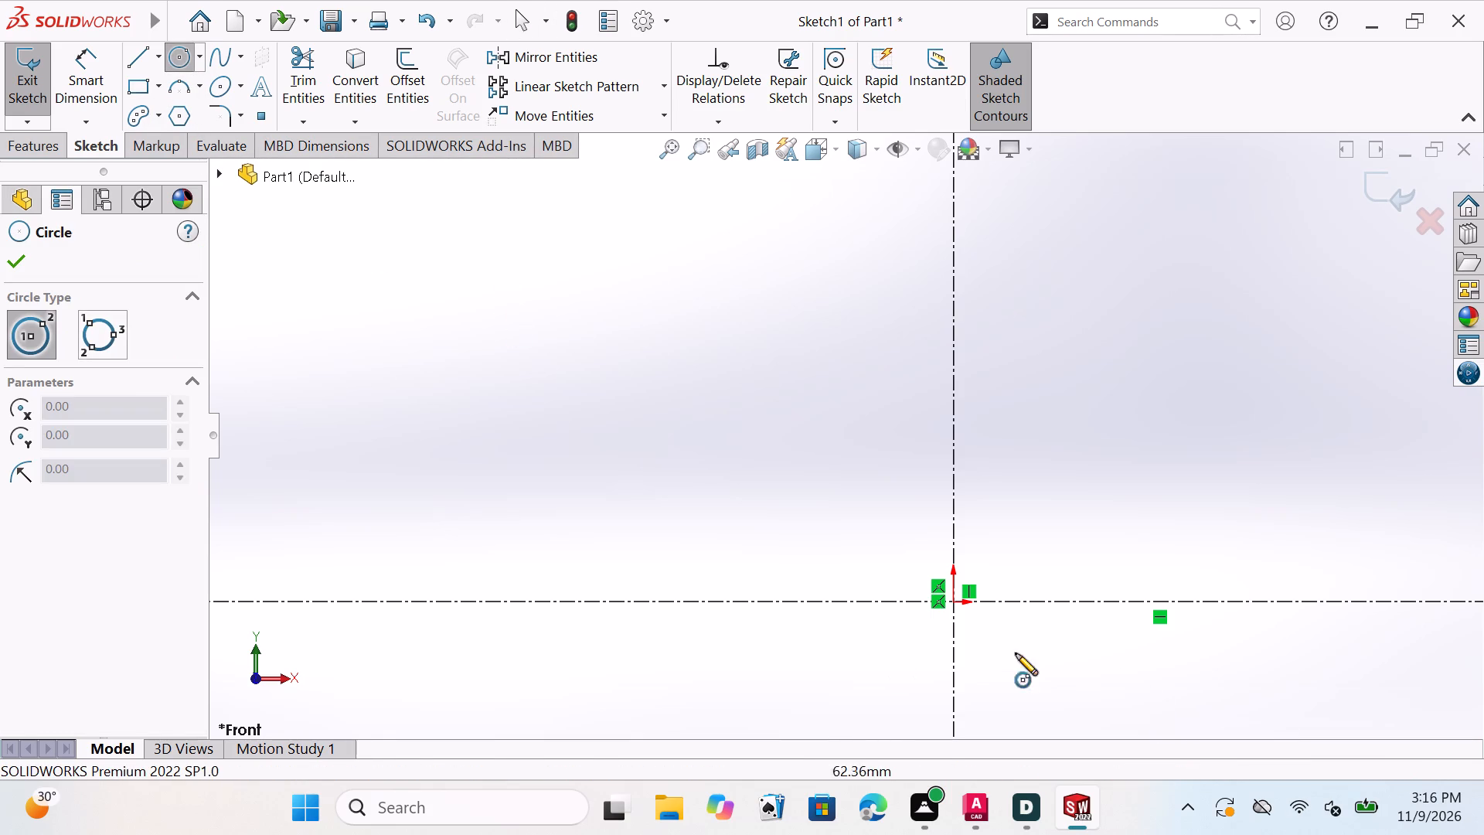
click(953, 602)
click(1081, 519)
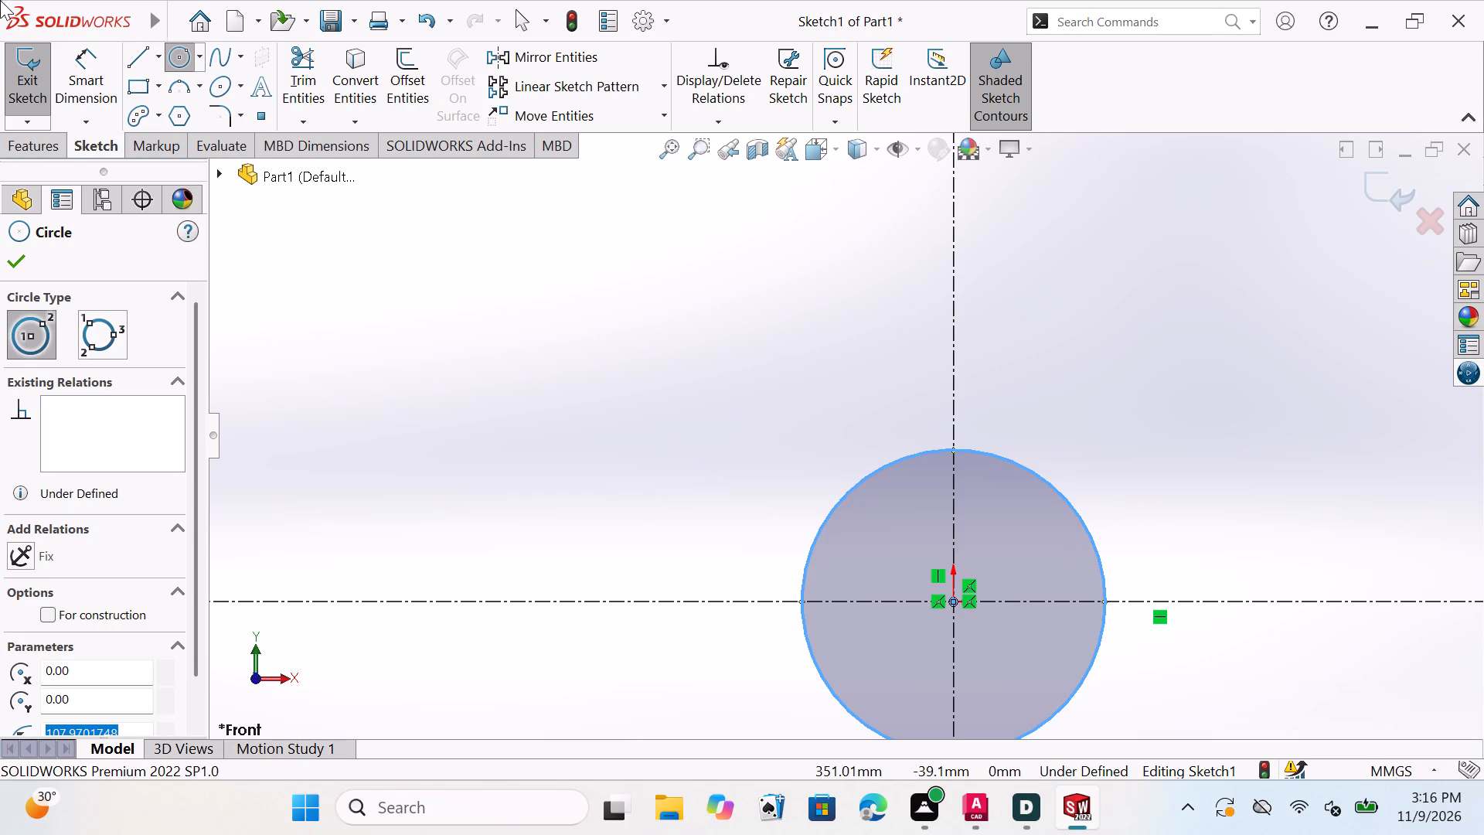
click(15, 254)
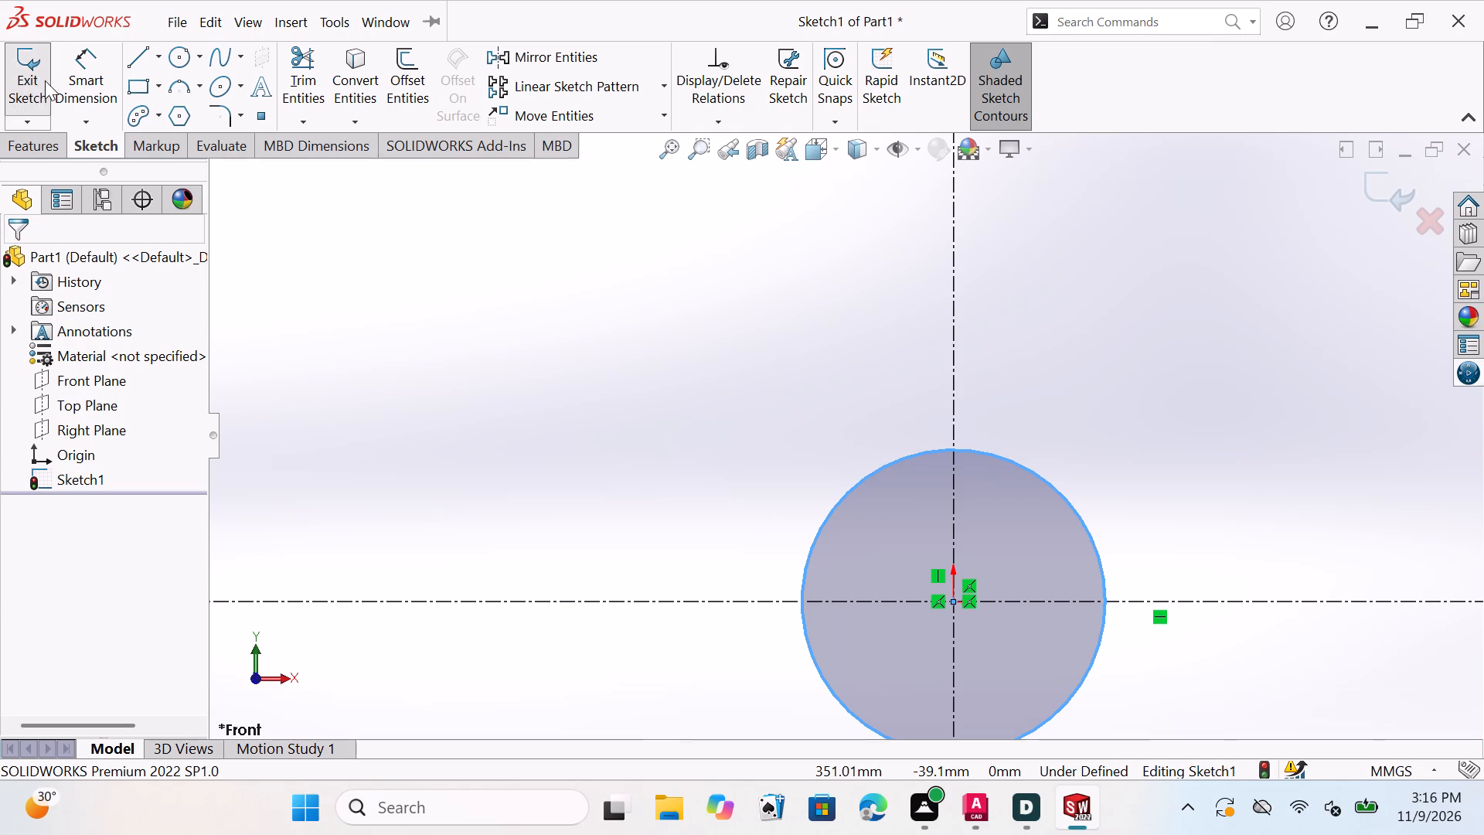
Dimension the diameter of the circle centred on the origin and set it to 30 mm.
click(68, 78)
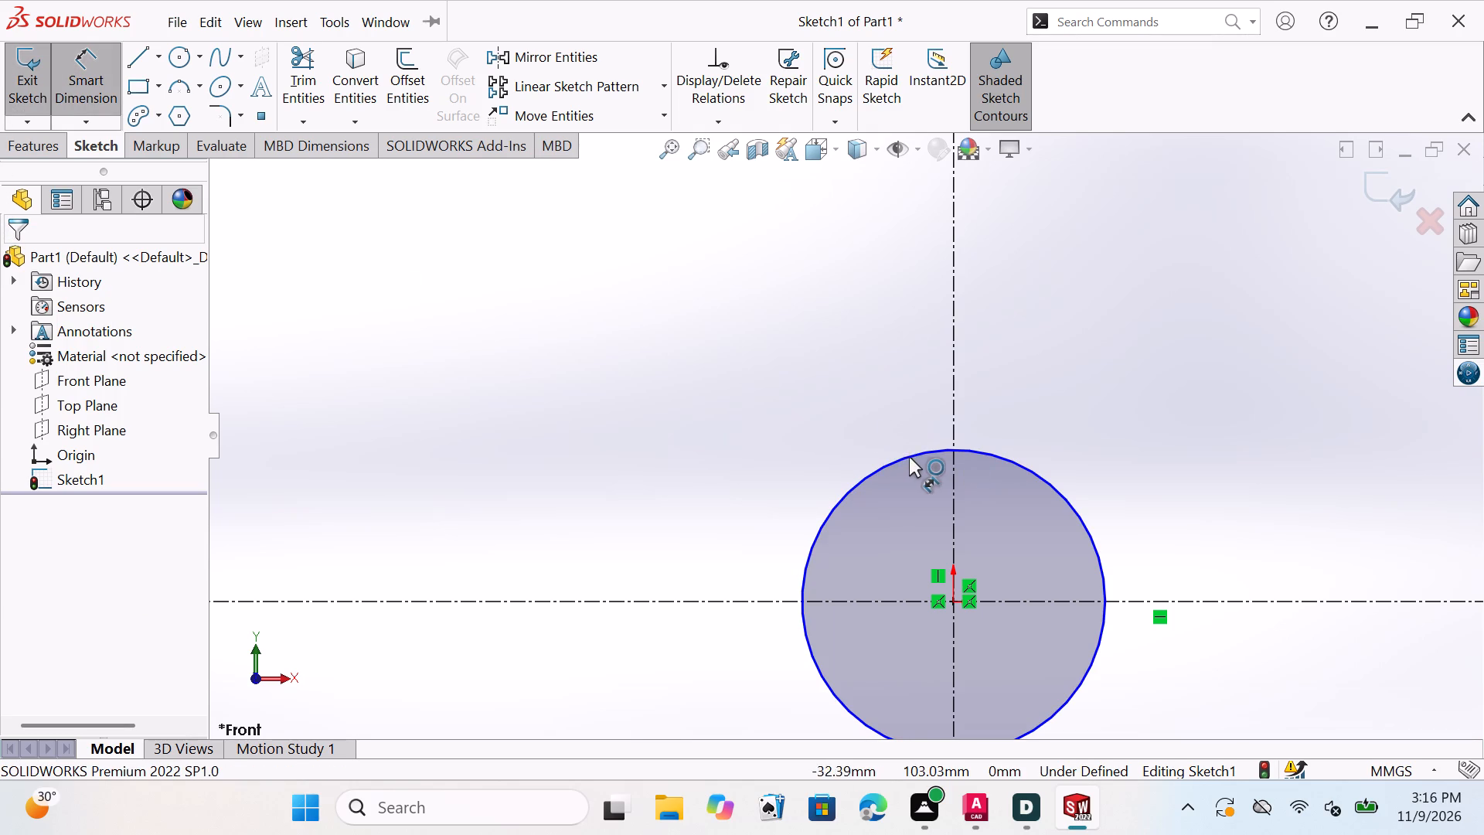
click(910, 452)
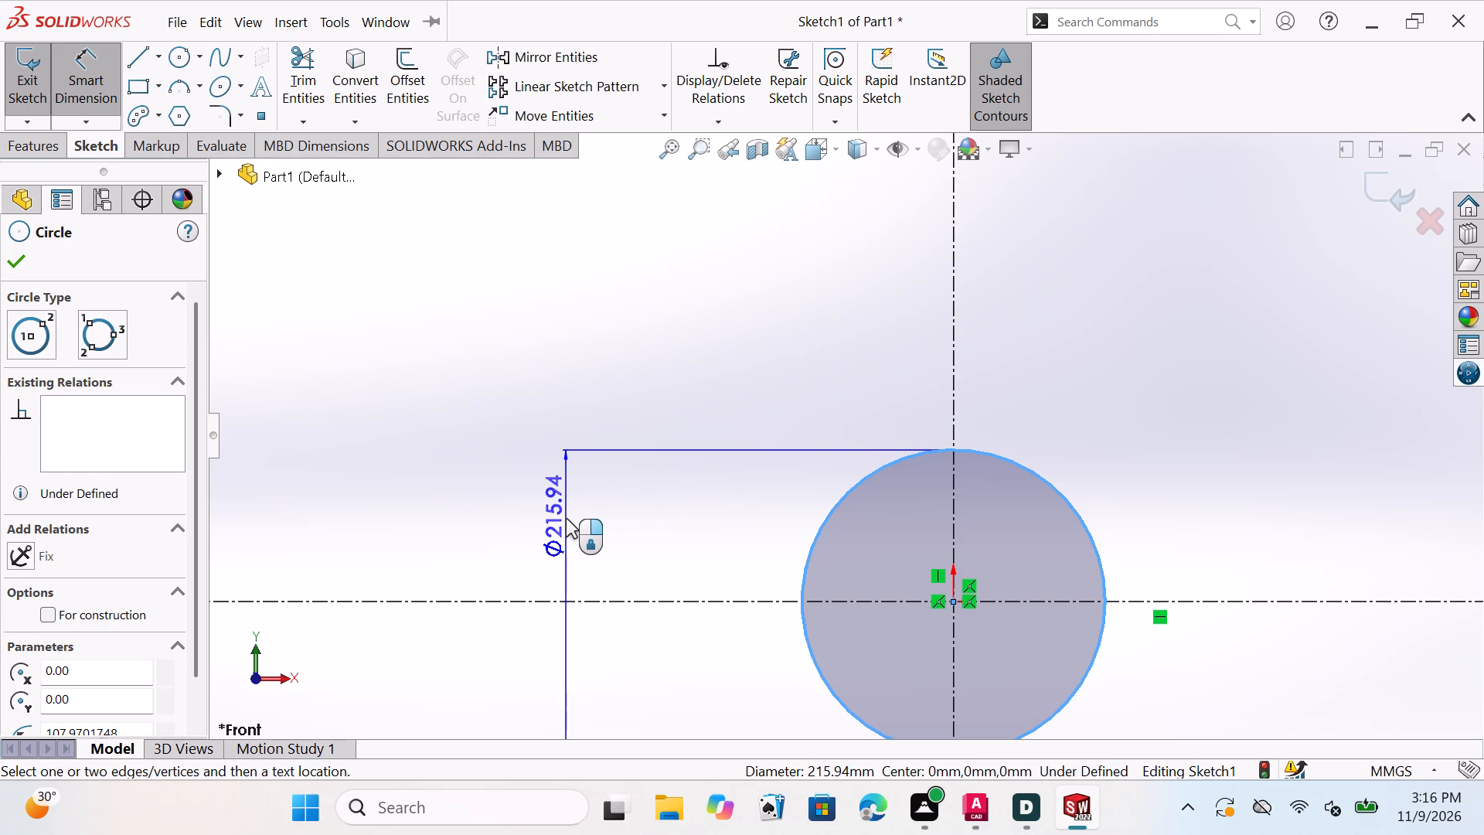
click(566, 518)
click(588, 551)
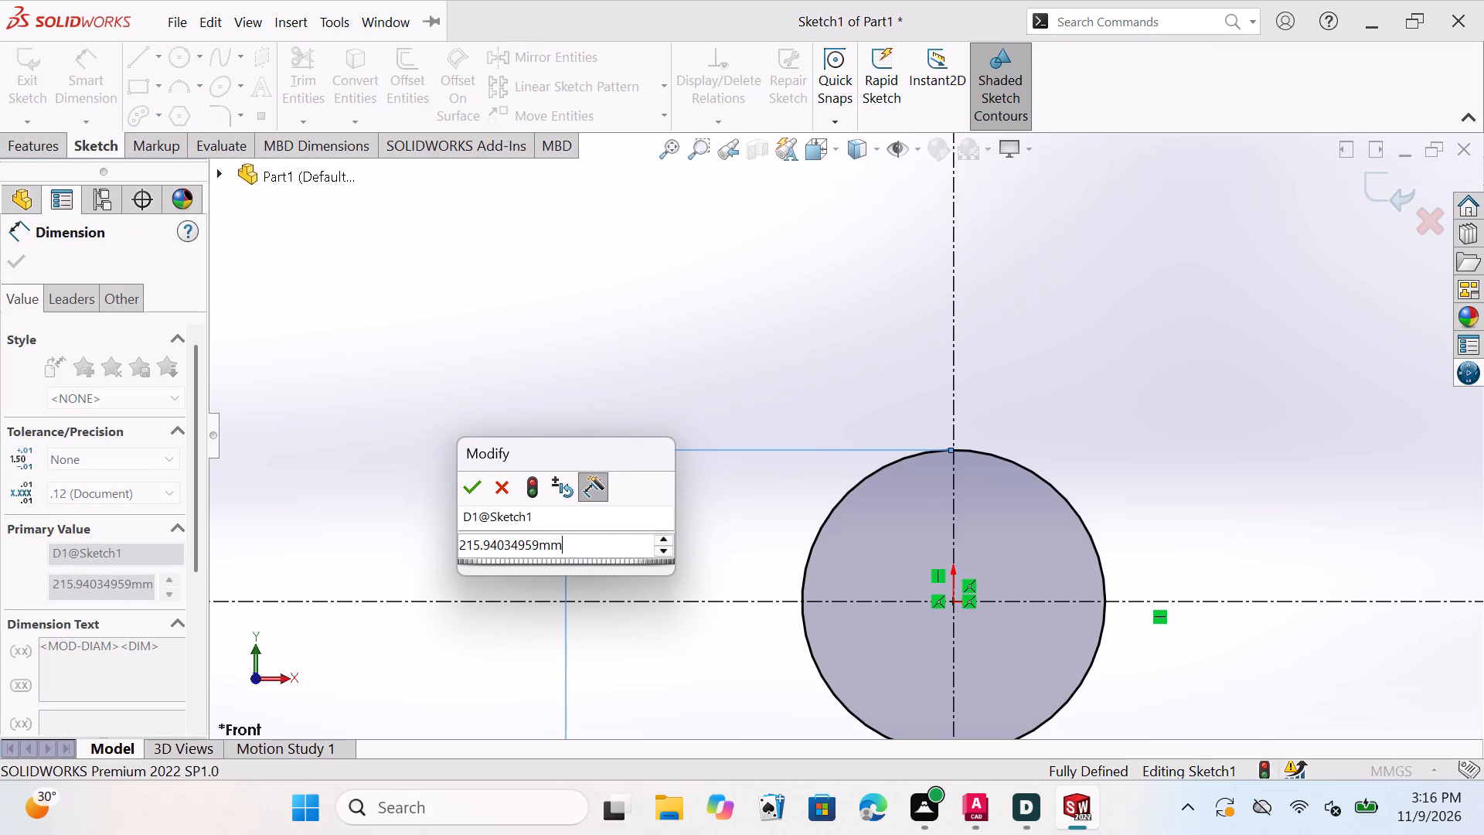
key(BackSpace)
key(BackSpace)
key(BackSpace)
key(BackSpace)
key(BackSpace)
key(BackSpace)
key(BackSpace)
key(BackSpace)
key(BackSpace)
key(BackSpace)
key(BackSpace)
key(BackSpace)
key(BackSpace)
key(BackSpace)
key(BackSpace)
key(BackSpace)
key(BackSpace)
key(BackSpace)
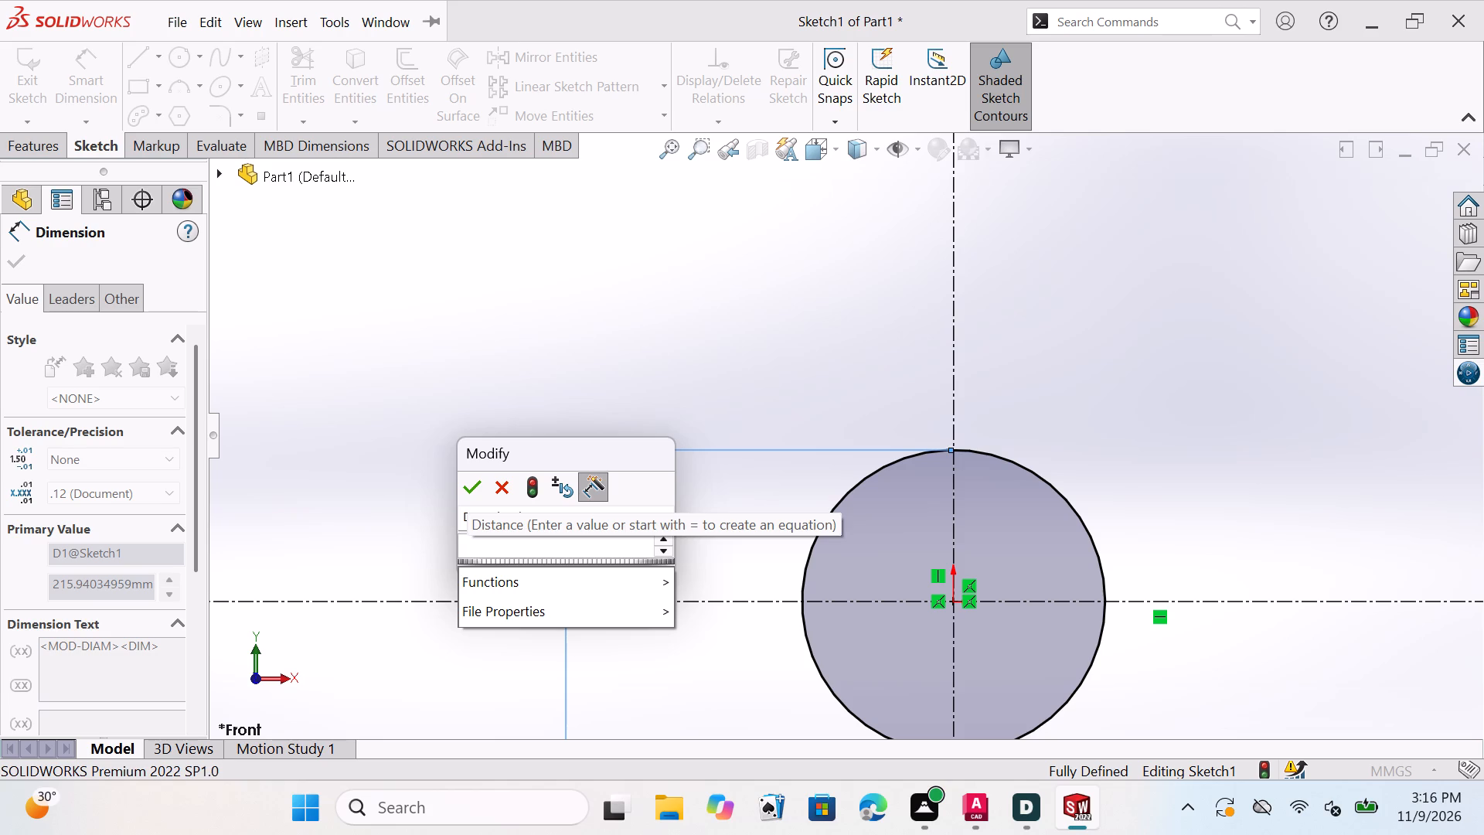
text(30)
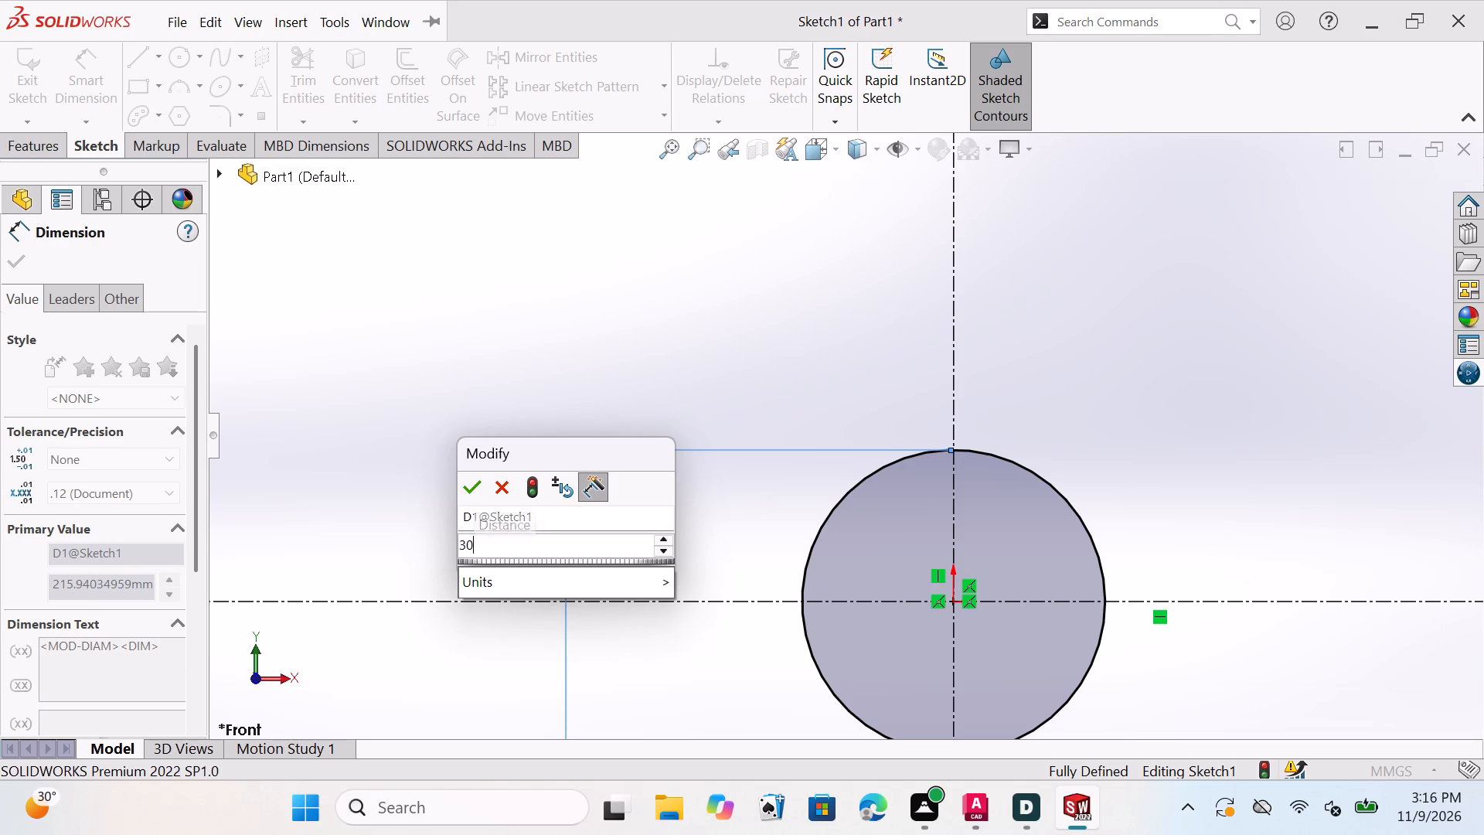
click(470, 483)
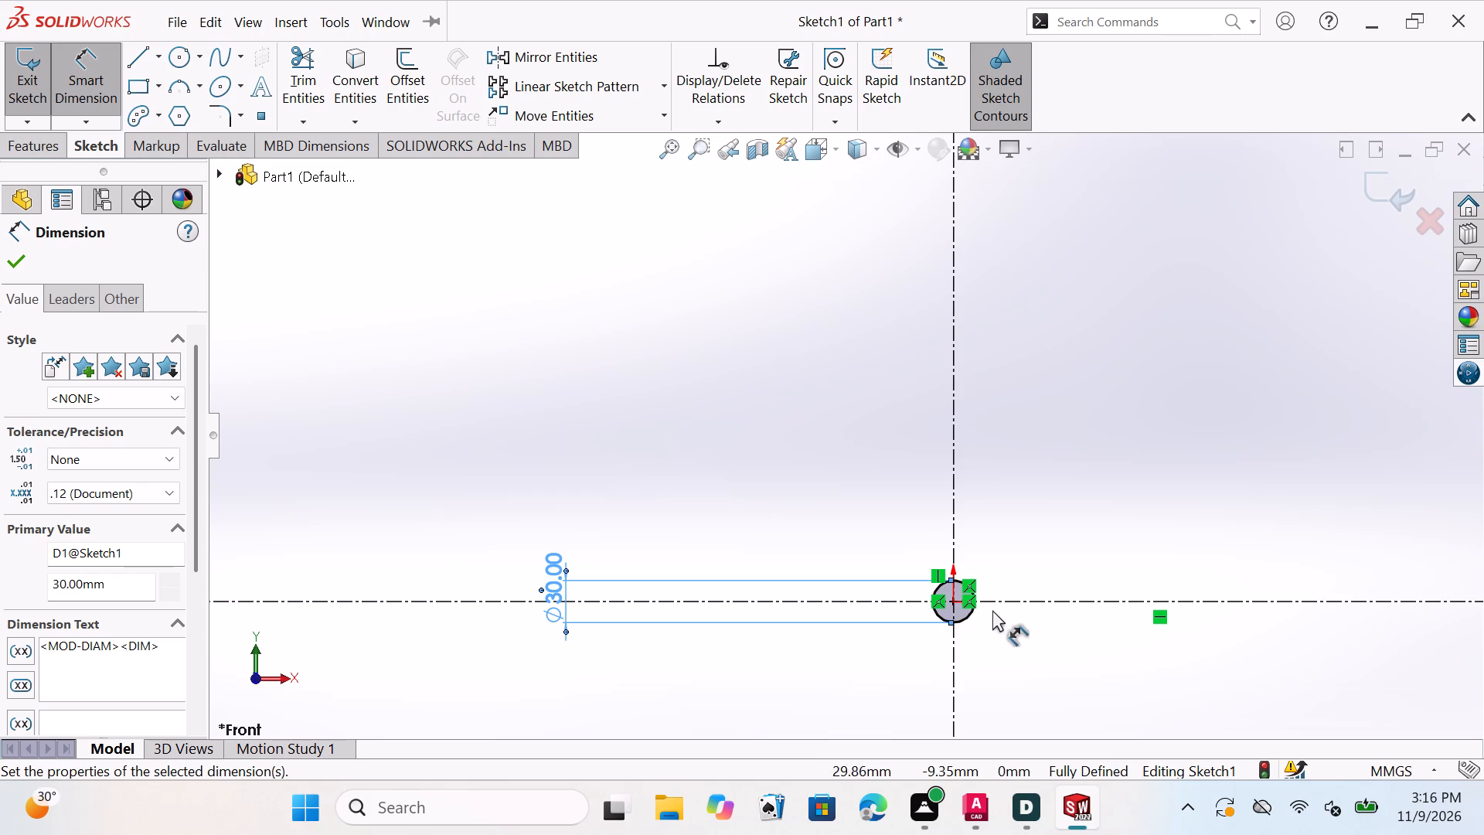
click(15, 250)
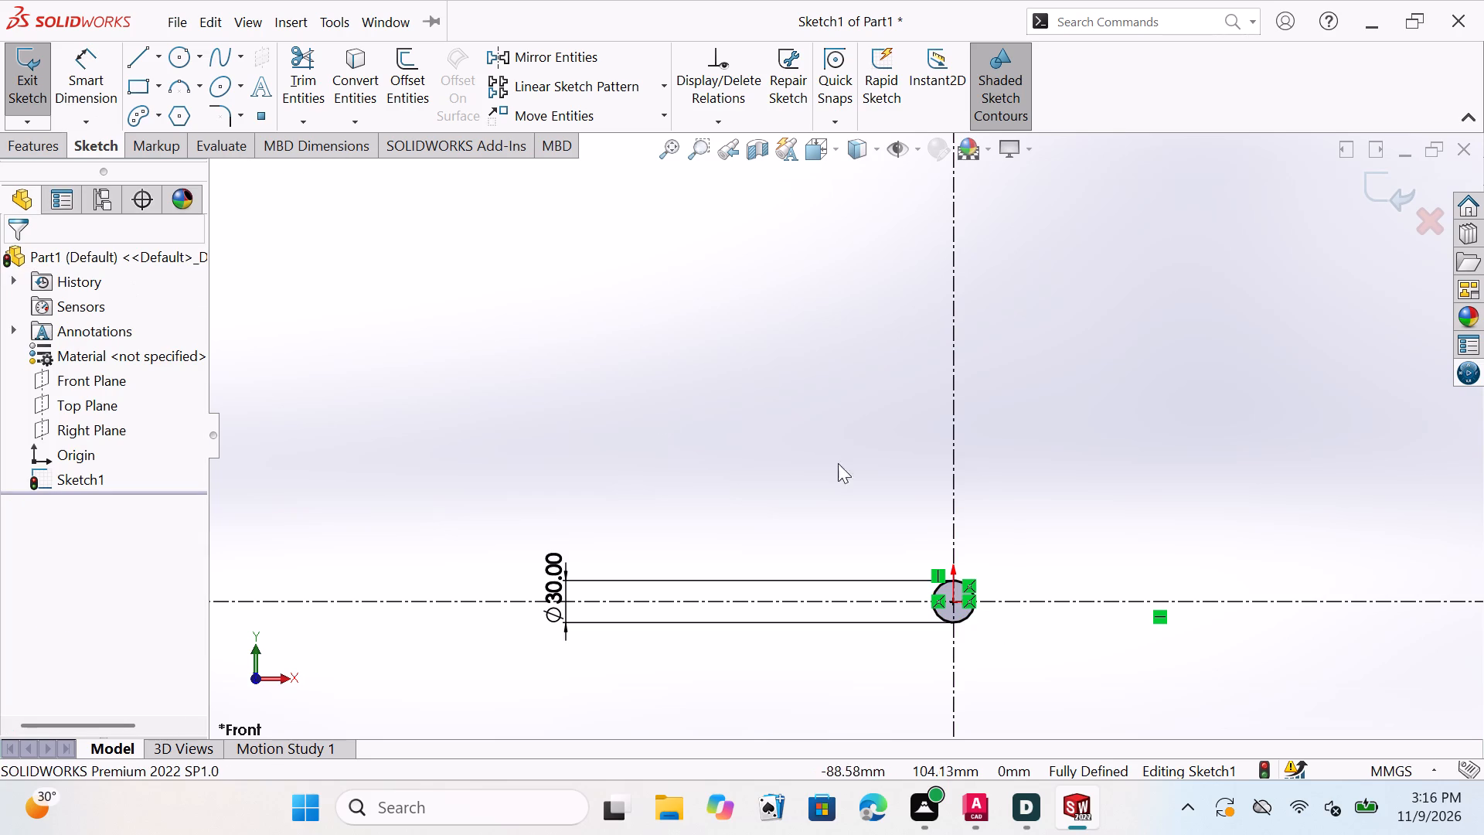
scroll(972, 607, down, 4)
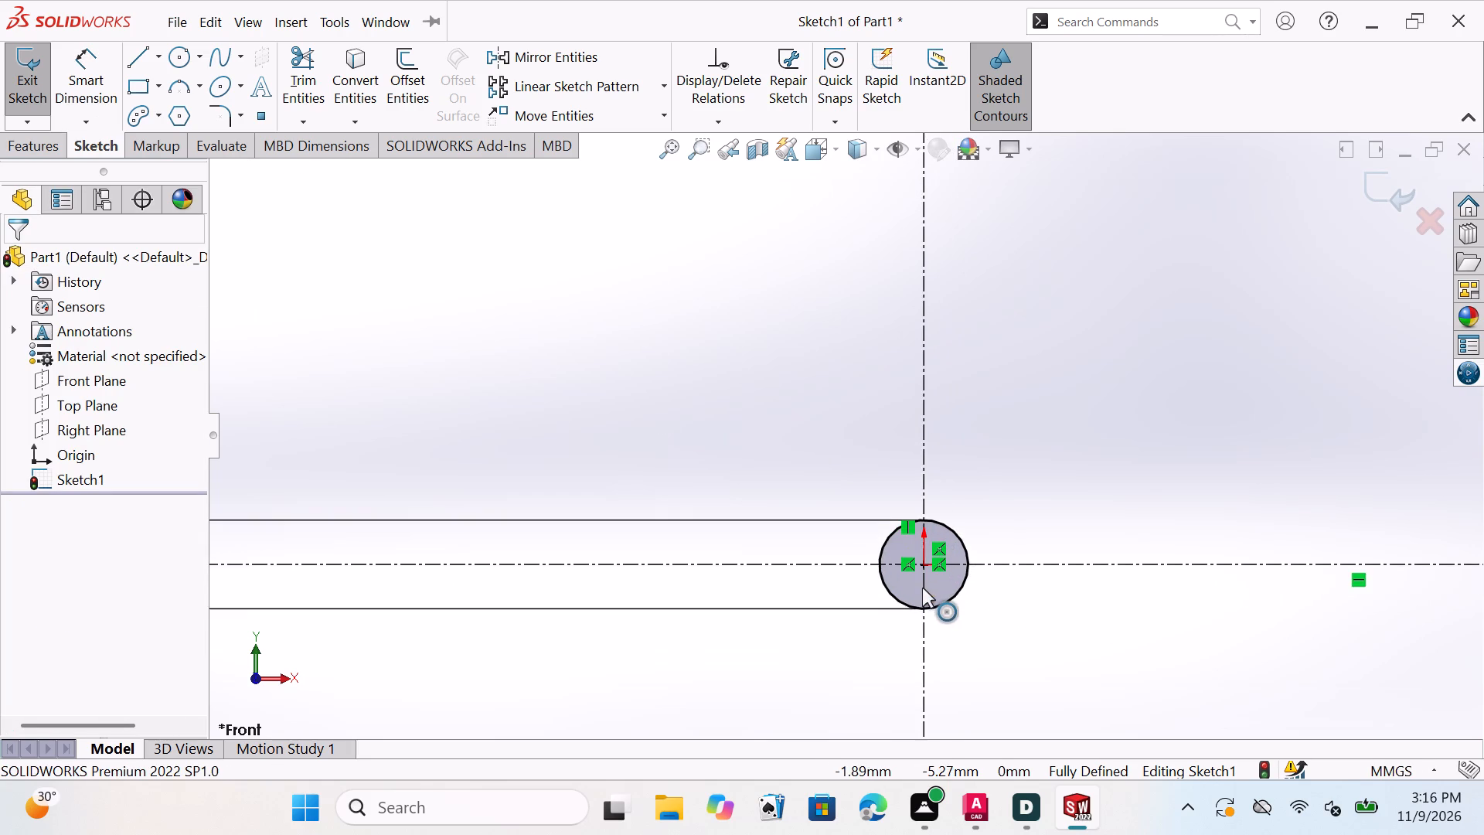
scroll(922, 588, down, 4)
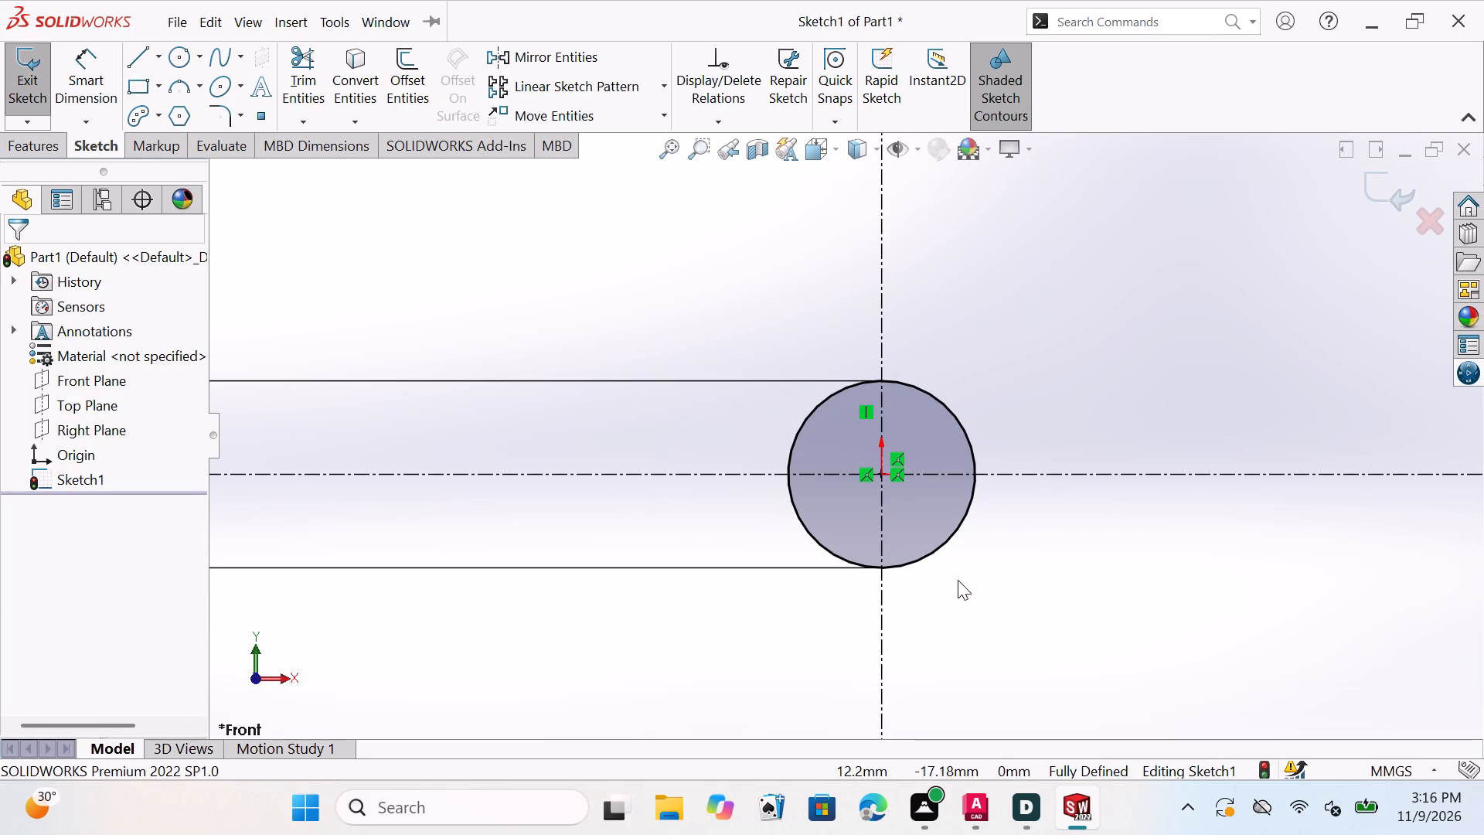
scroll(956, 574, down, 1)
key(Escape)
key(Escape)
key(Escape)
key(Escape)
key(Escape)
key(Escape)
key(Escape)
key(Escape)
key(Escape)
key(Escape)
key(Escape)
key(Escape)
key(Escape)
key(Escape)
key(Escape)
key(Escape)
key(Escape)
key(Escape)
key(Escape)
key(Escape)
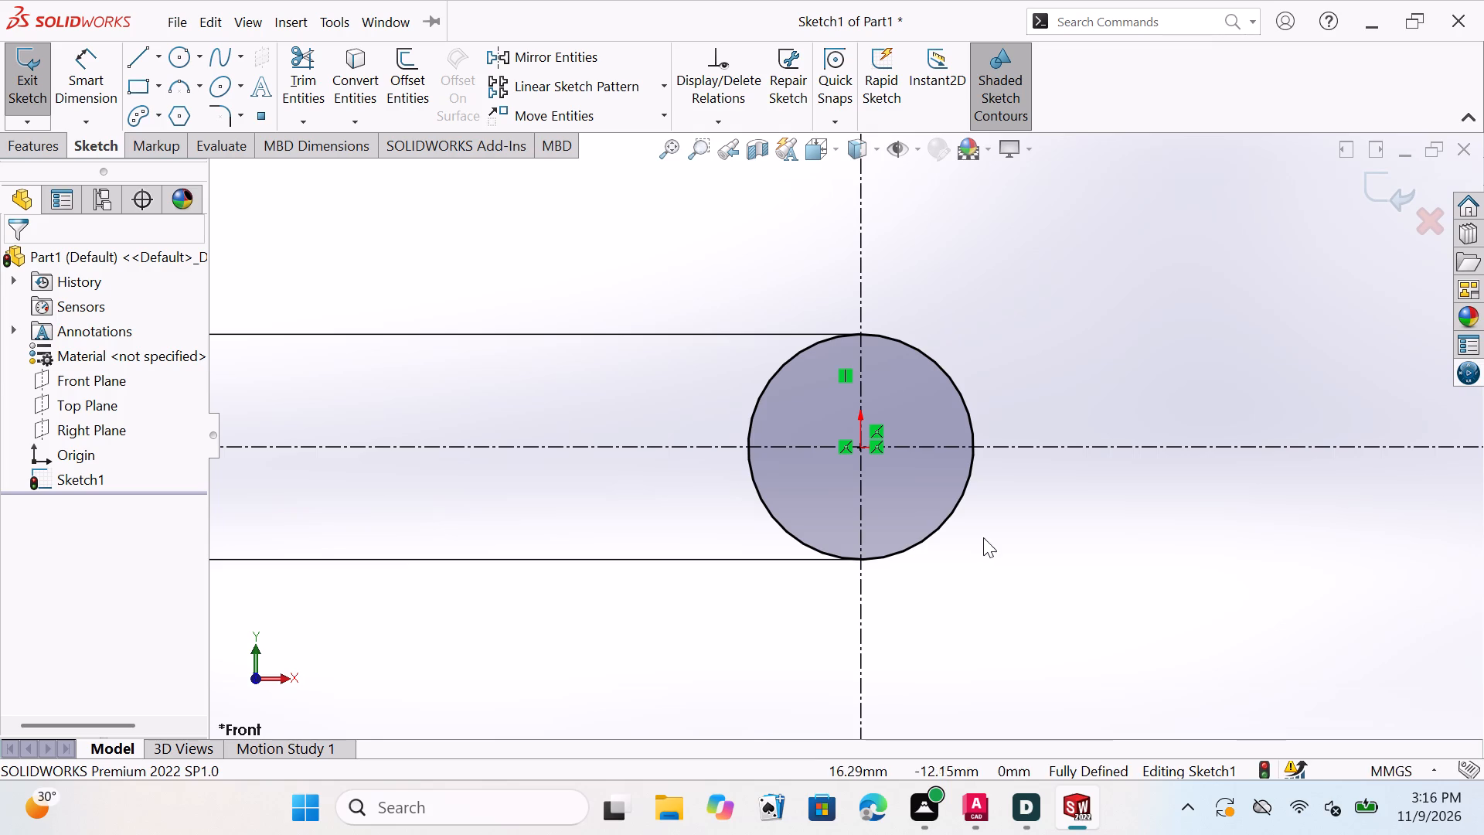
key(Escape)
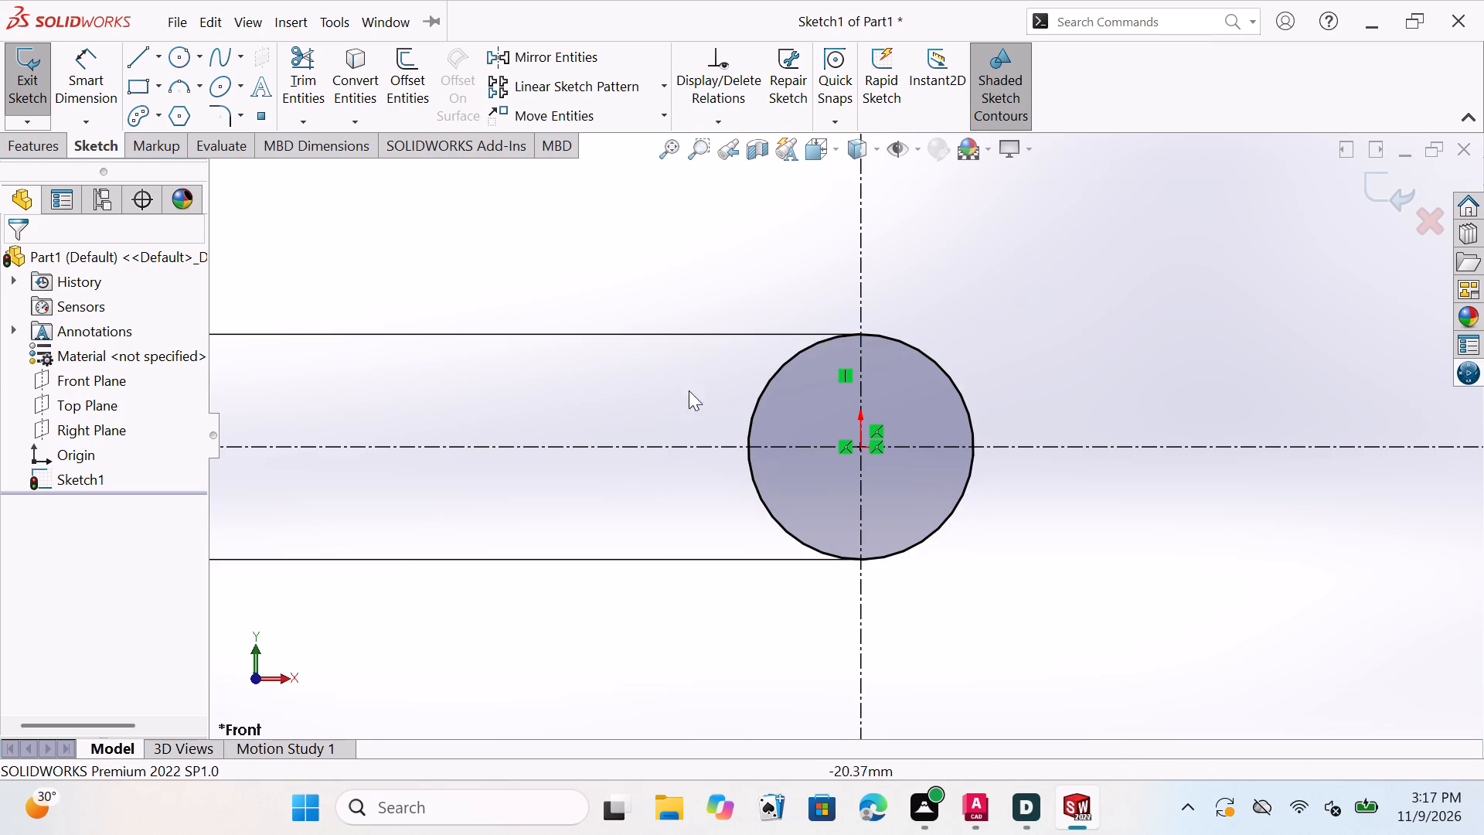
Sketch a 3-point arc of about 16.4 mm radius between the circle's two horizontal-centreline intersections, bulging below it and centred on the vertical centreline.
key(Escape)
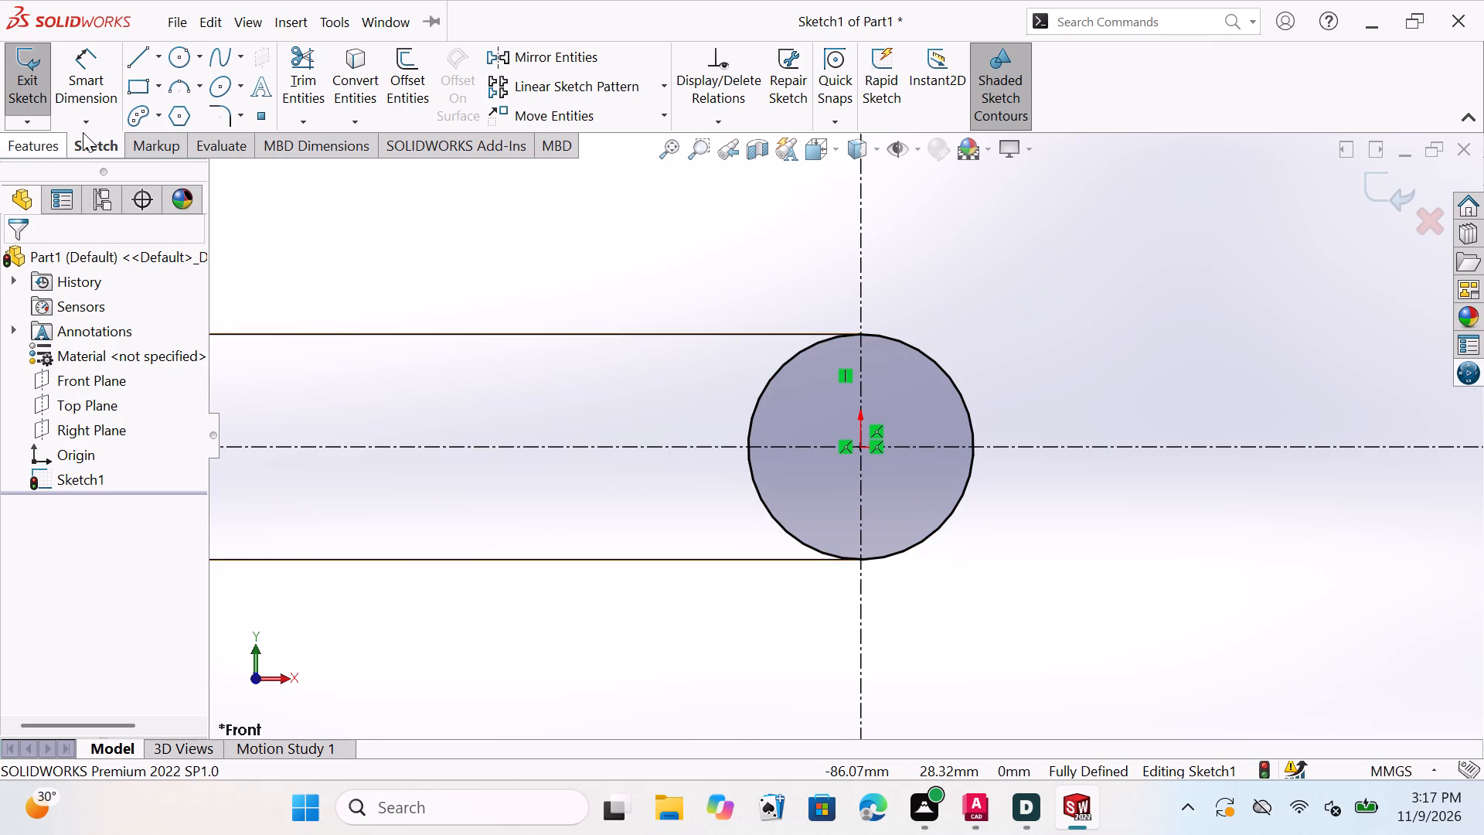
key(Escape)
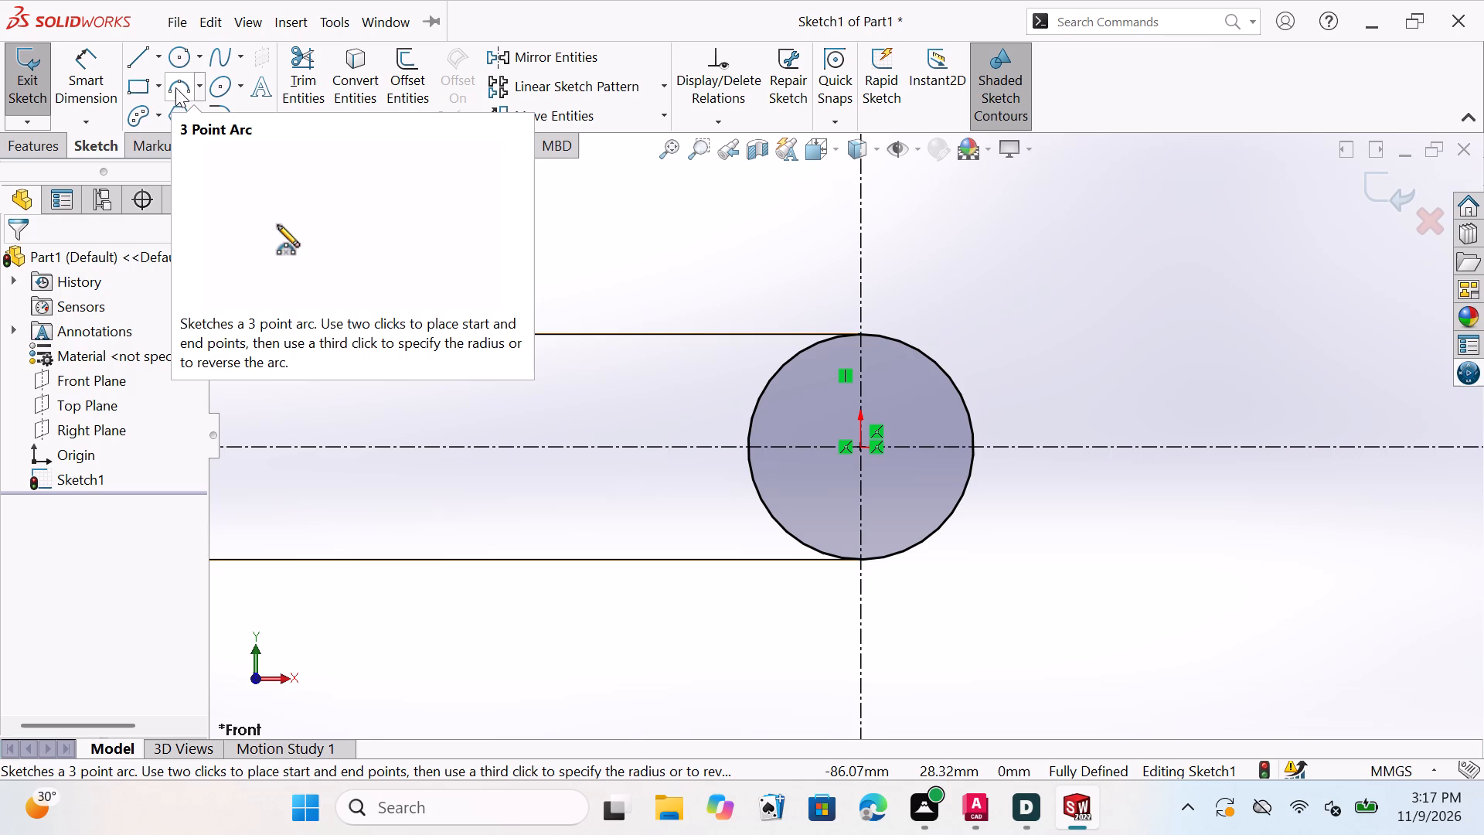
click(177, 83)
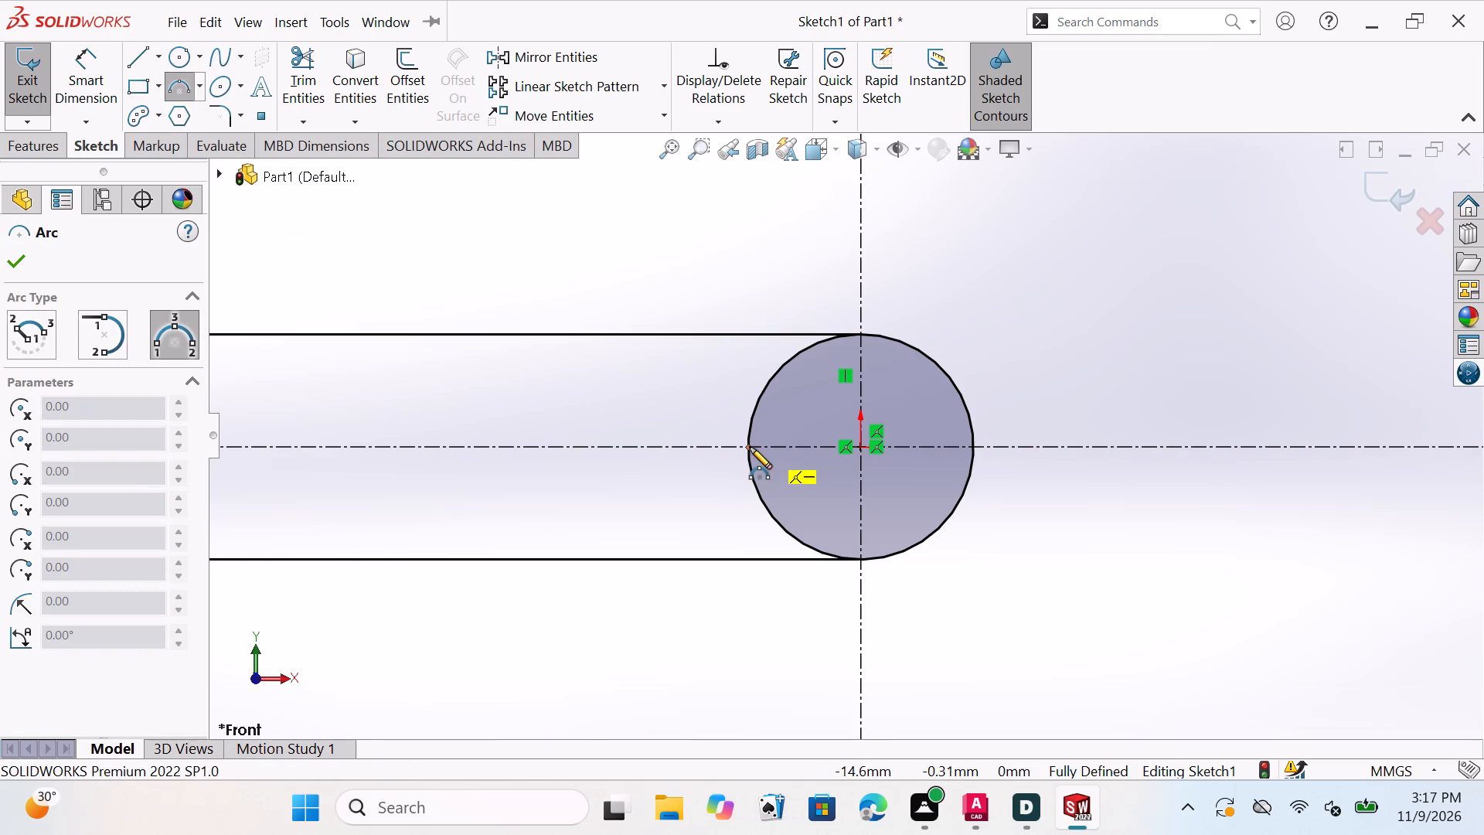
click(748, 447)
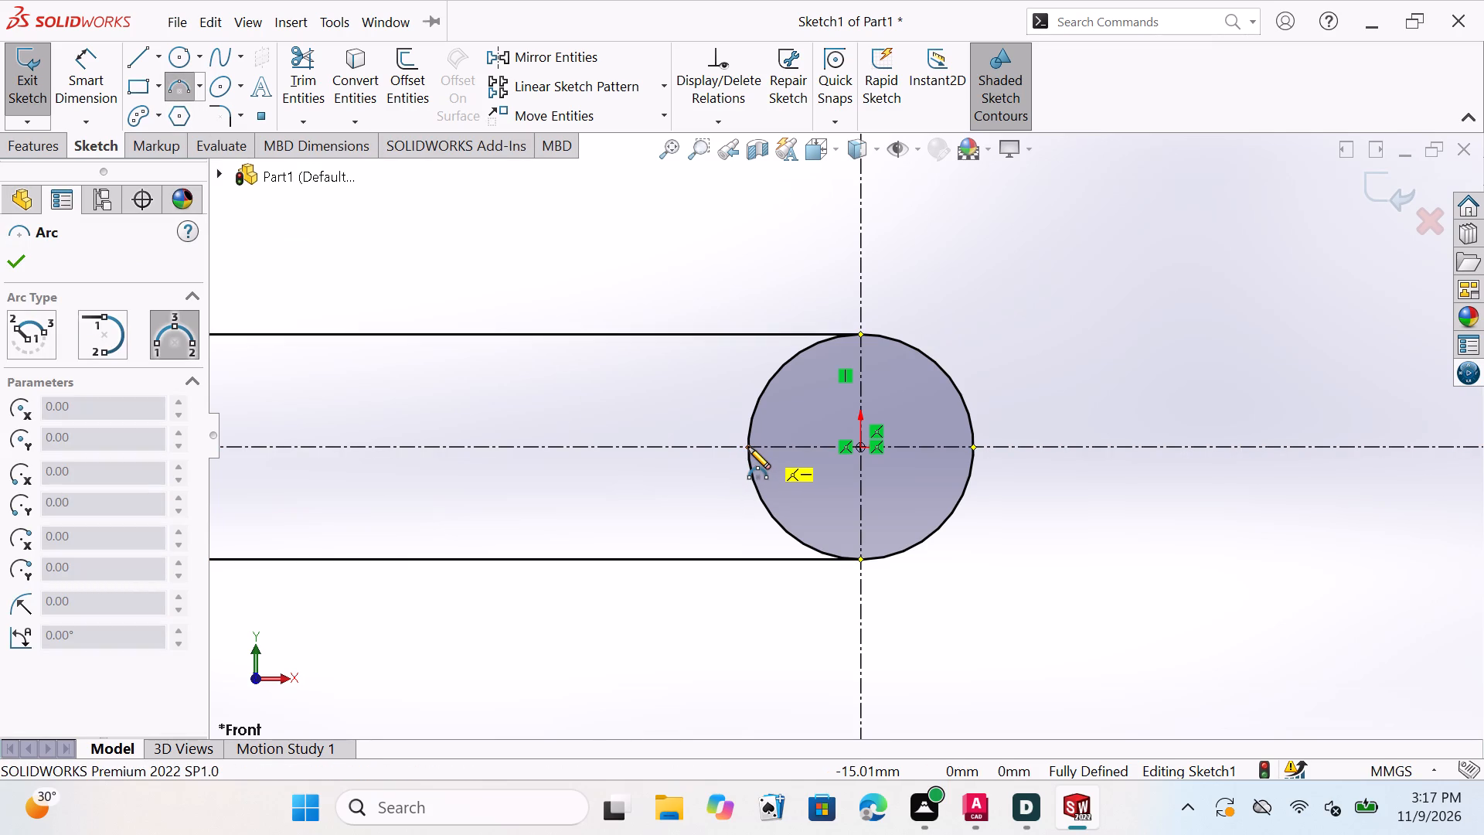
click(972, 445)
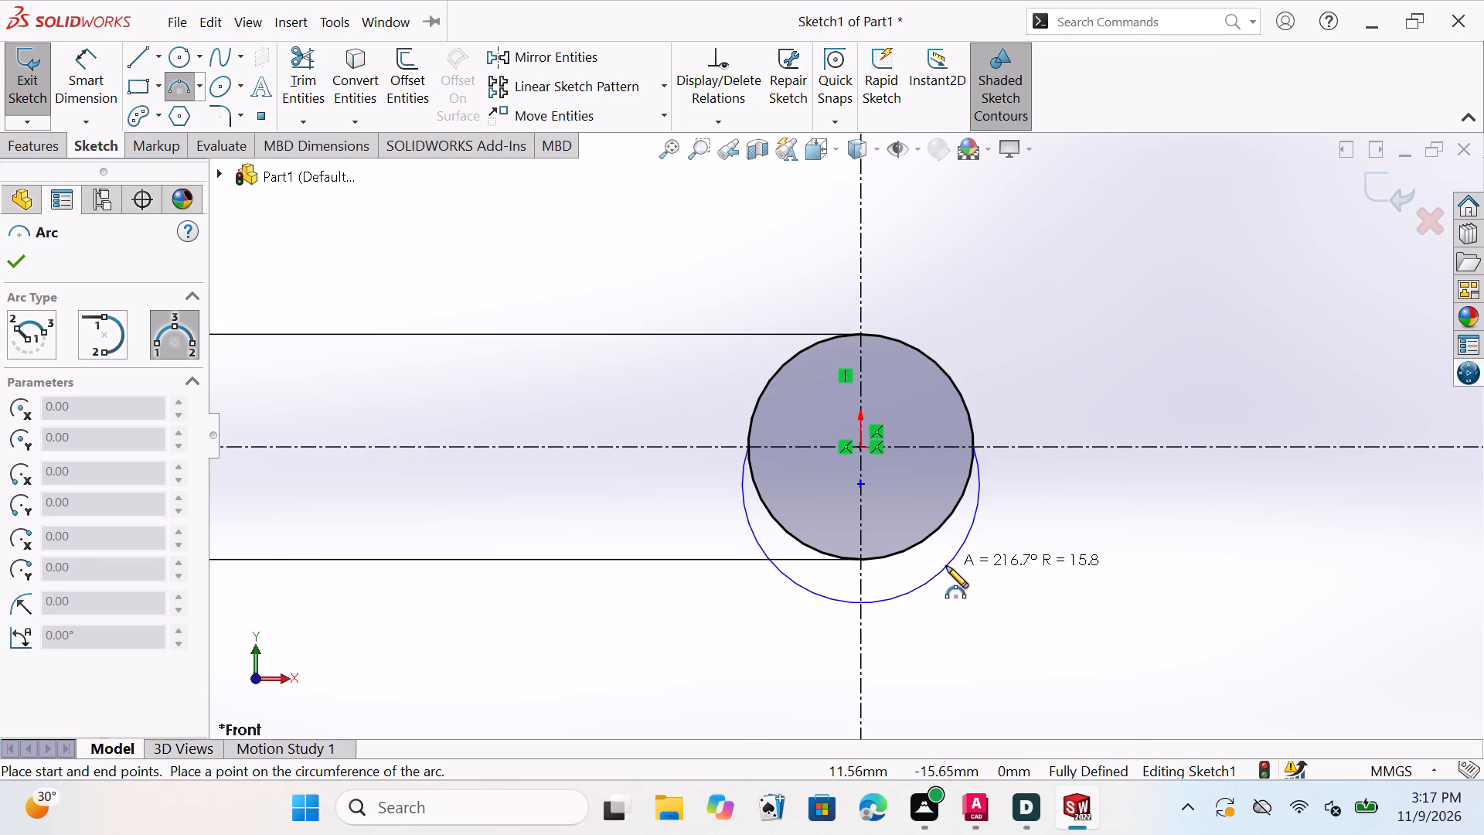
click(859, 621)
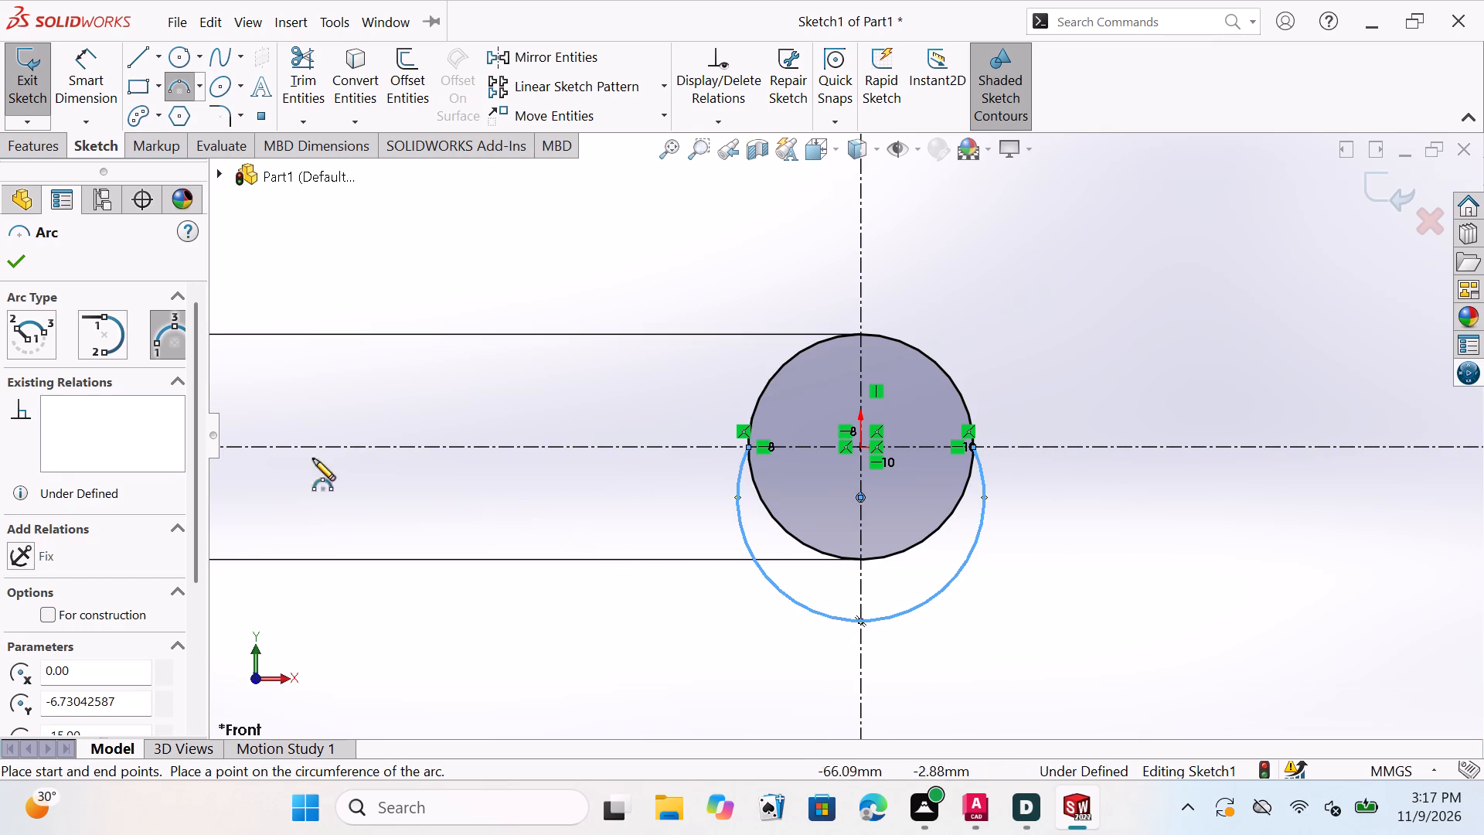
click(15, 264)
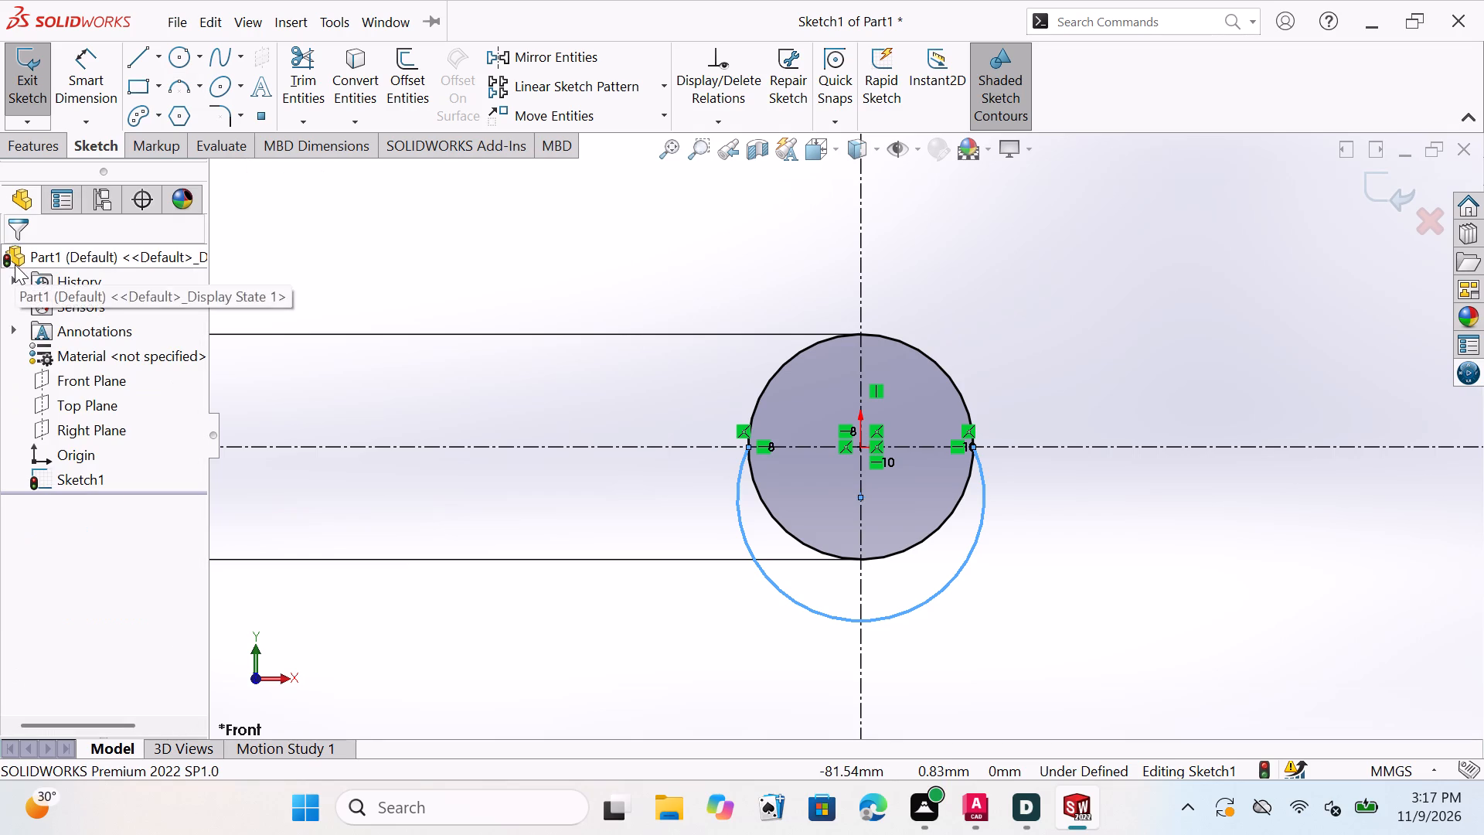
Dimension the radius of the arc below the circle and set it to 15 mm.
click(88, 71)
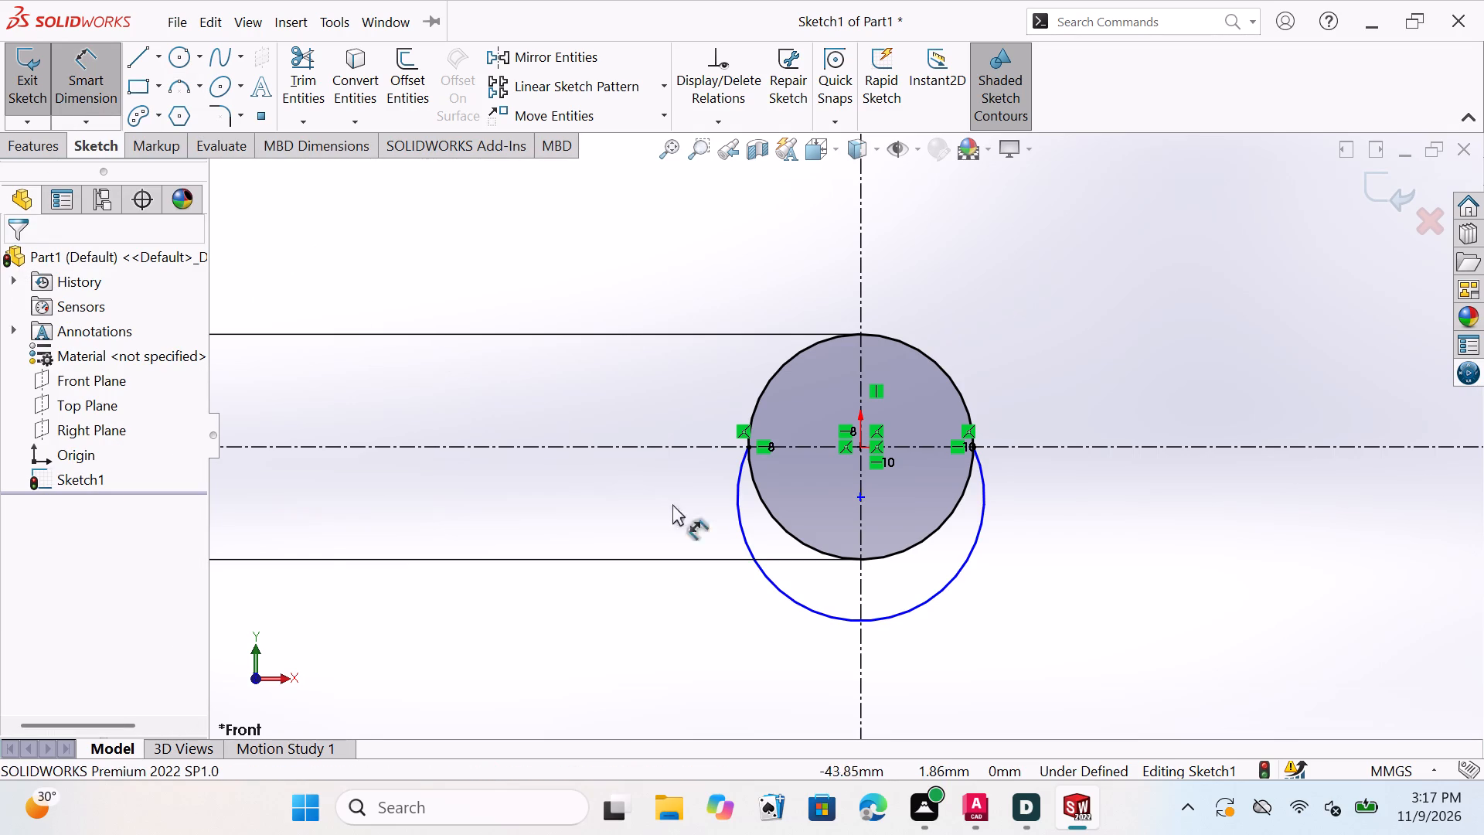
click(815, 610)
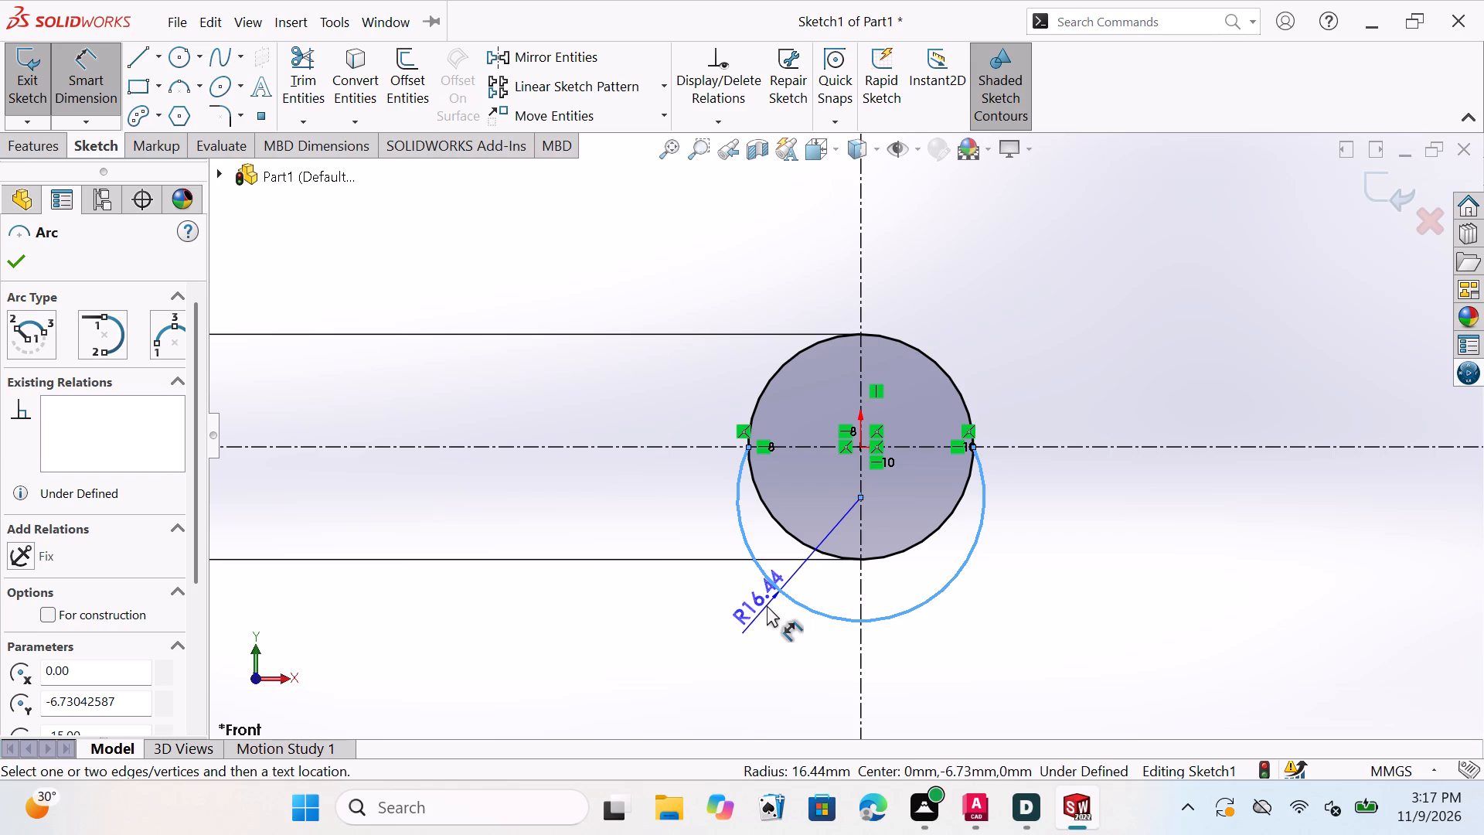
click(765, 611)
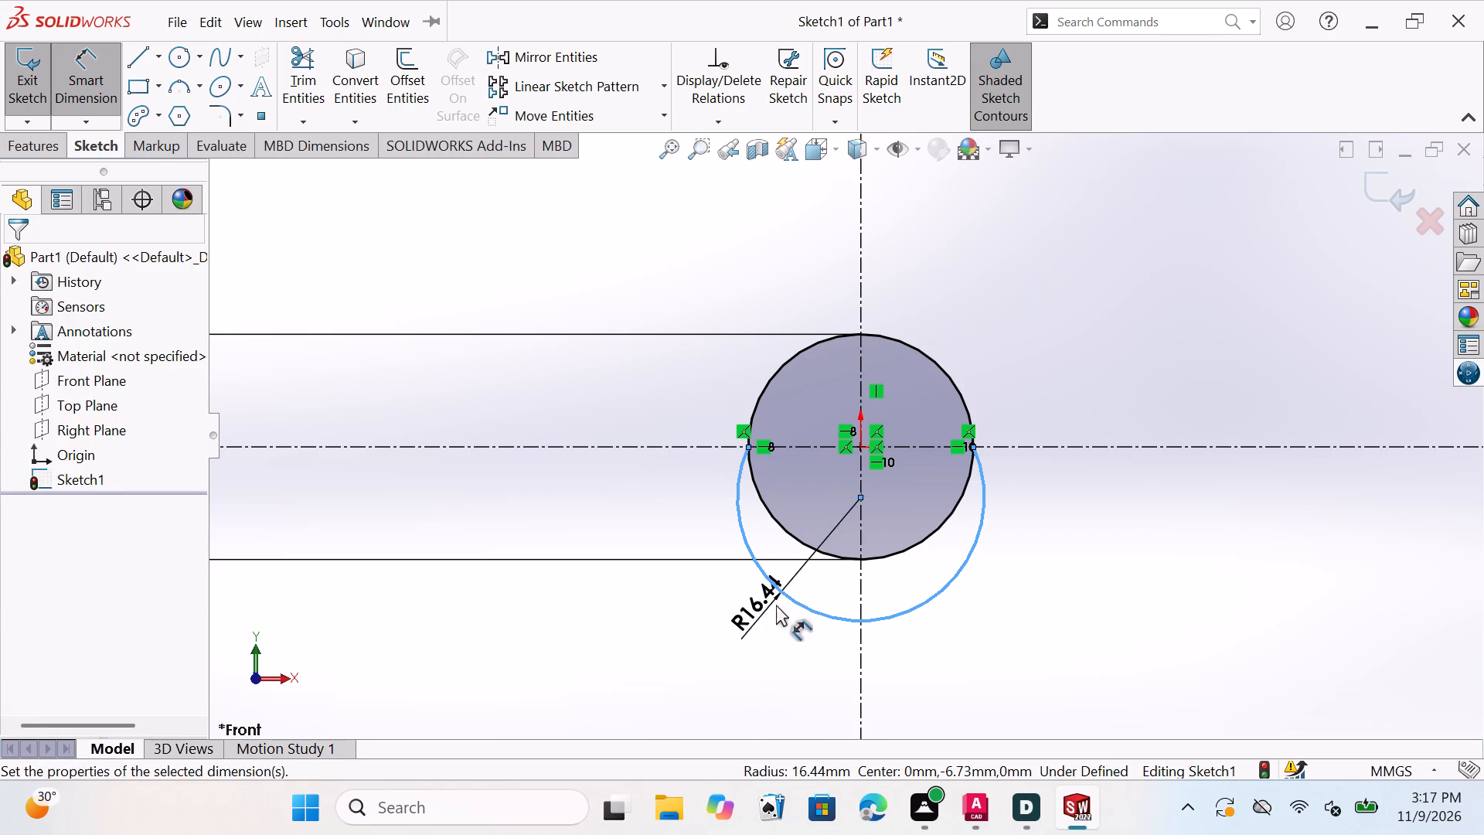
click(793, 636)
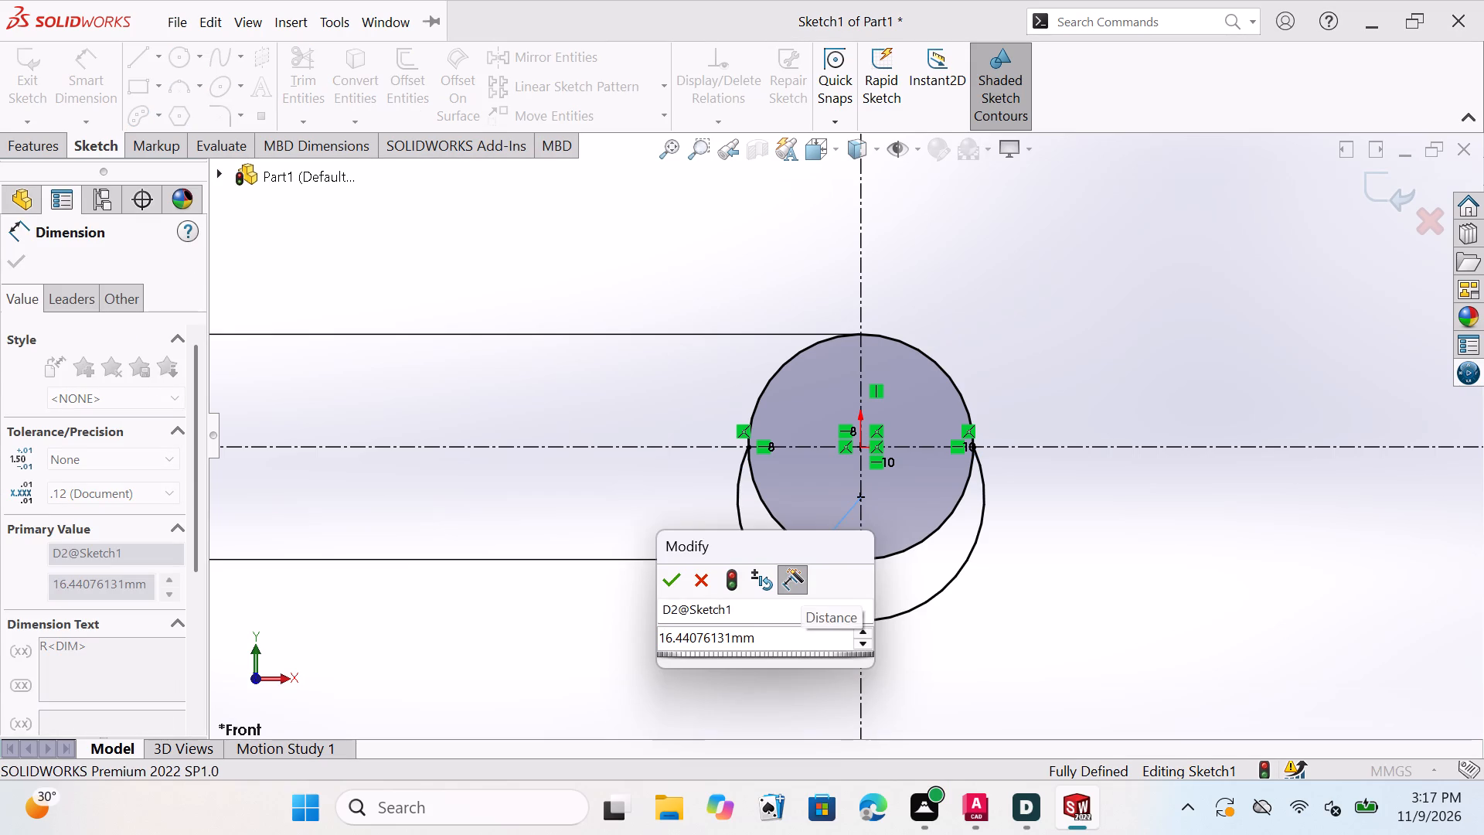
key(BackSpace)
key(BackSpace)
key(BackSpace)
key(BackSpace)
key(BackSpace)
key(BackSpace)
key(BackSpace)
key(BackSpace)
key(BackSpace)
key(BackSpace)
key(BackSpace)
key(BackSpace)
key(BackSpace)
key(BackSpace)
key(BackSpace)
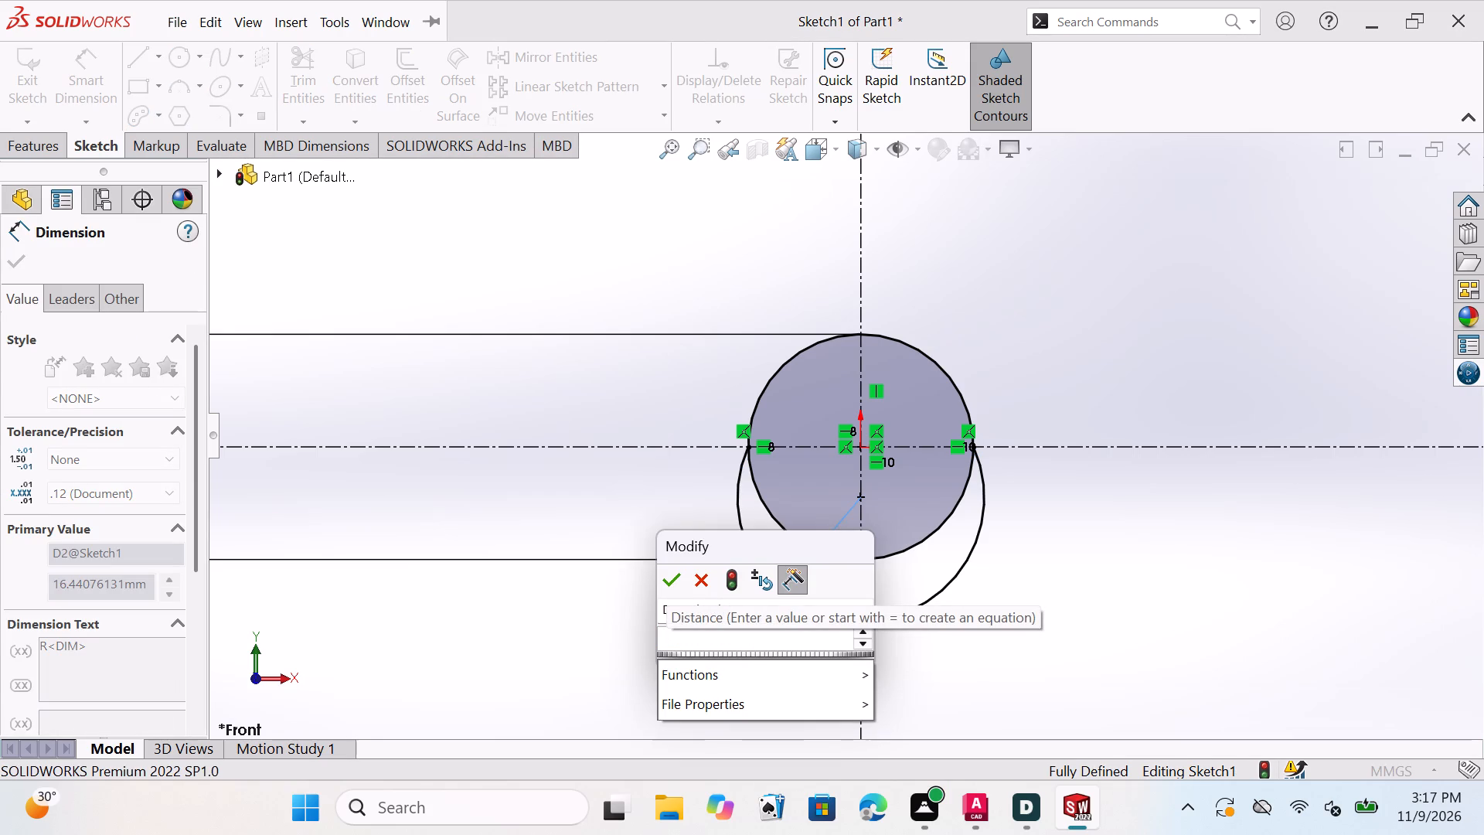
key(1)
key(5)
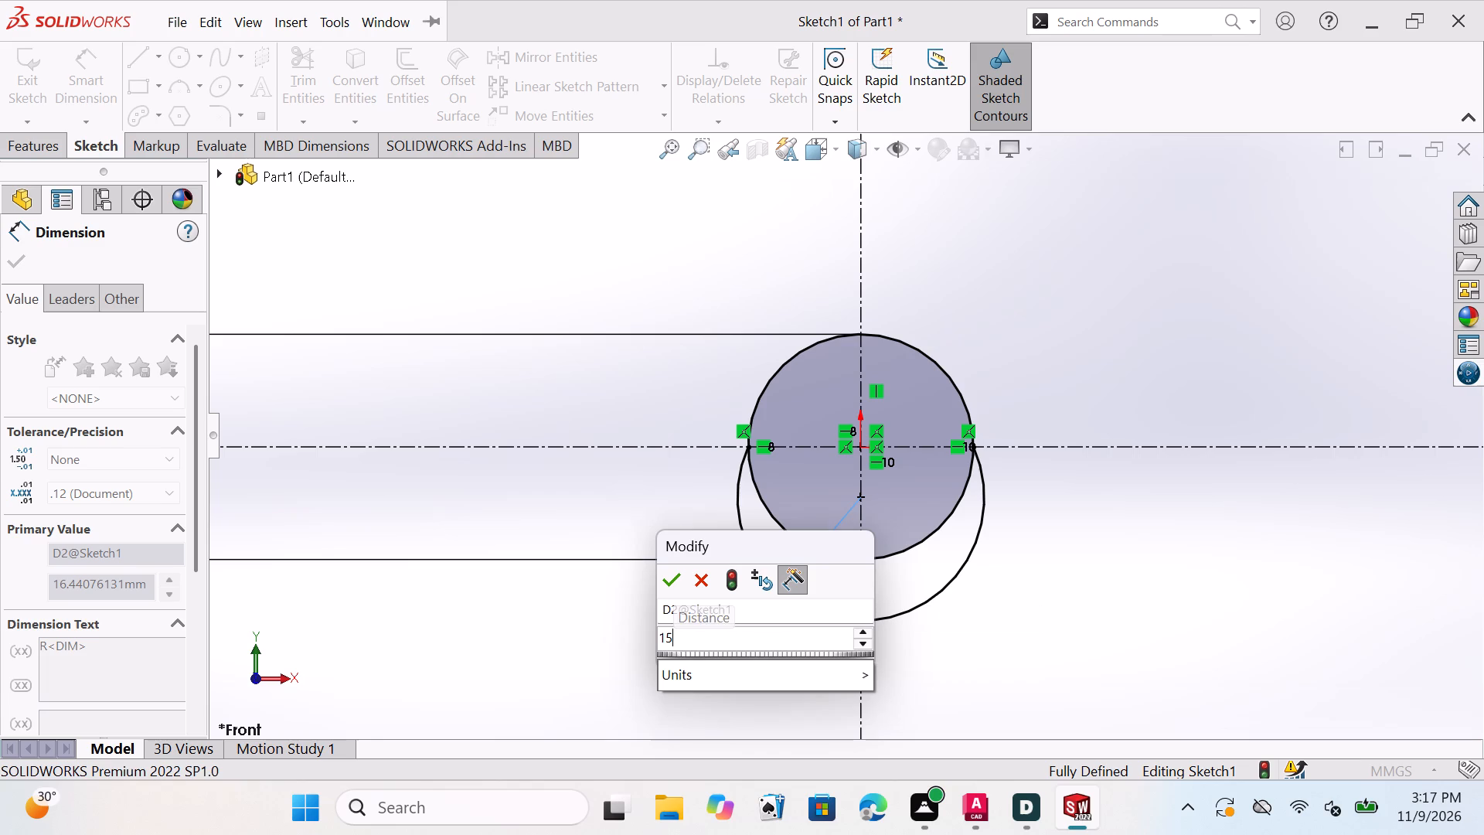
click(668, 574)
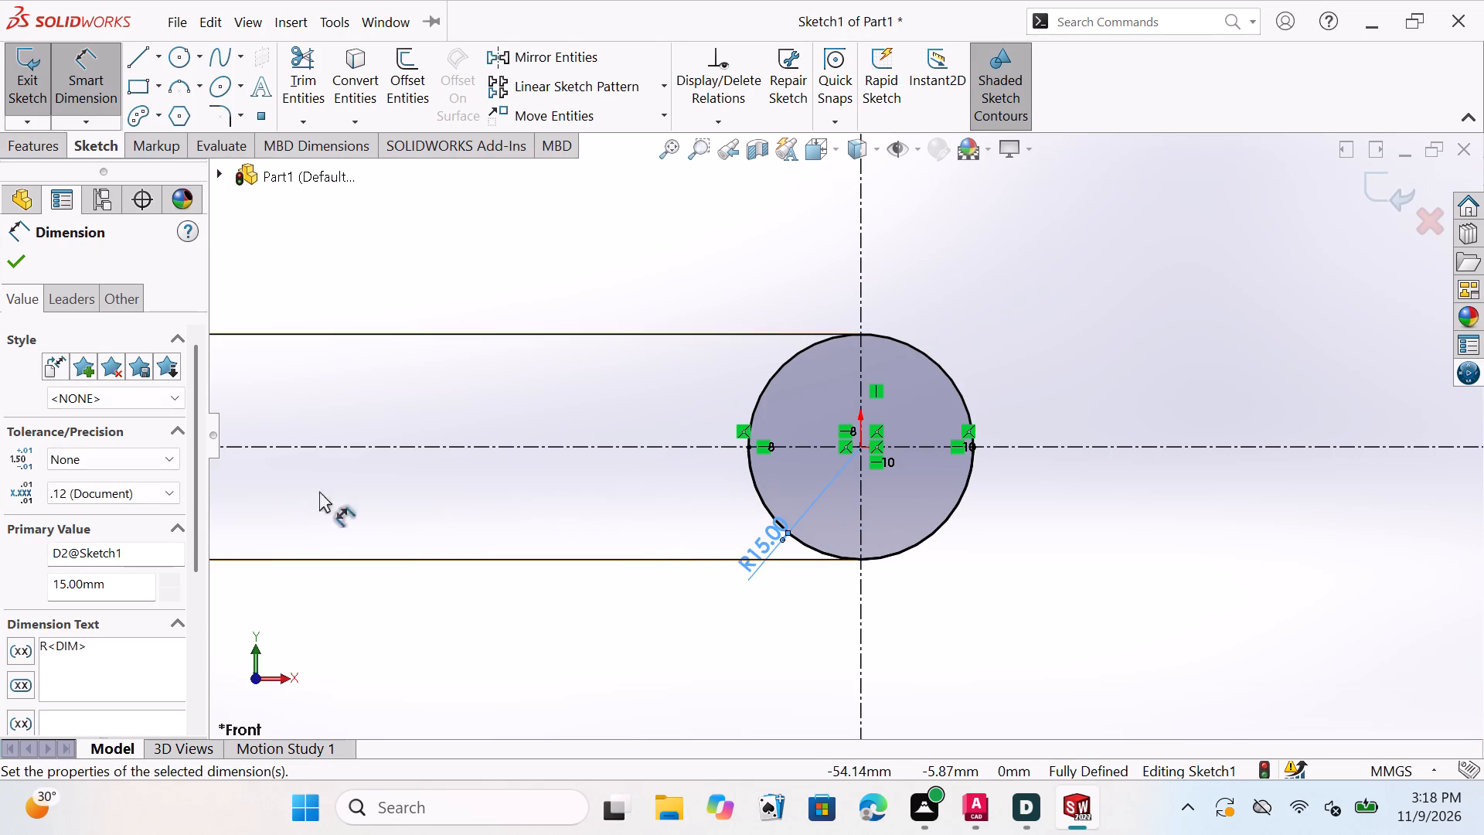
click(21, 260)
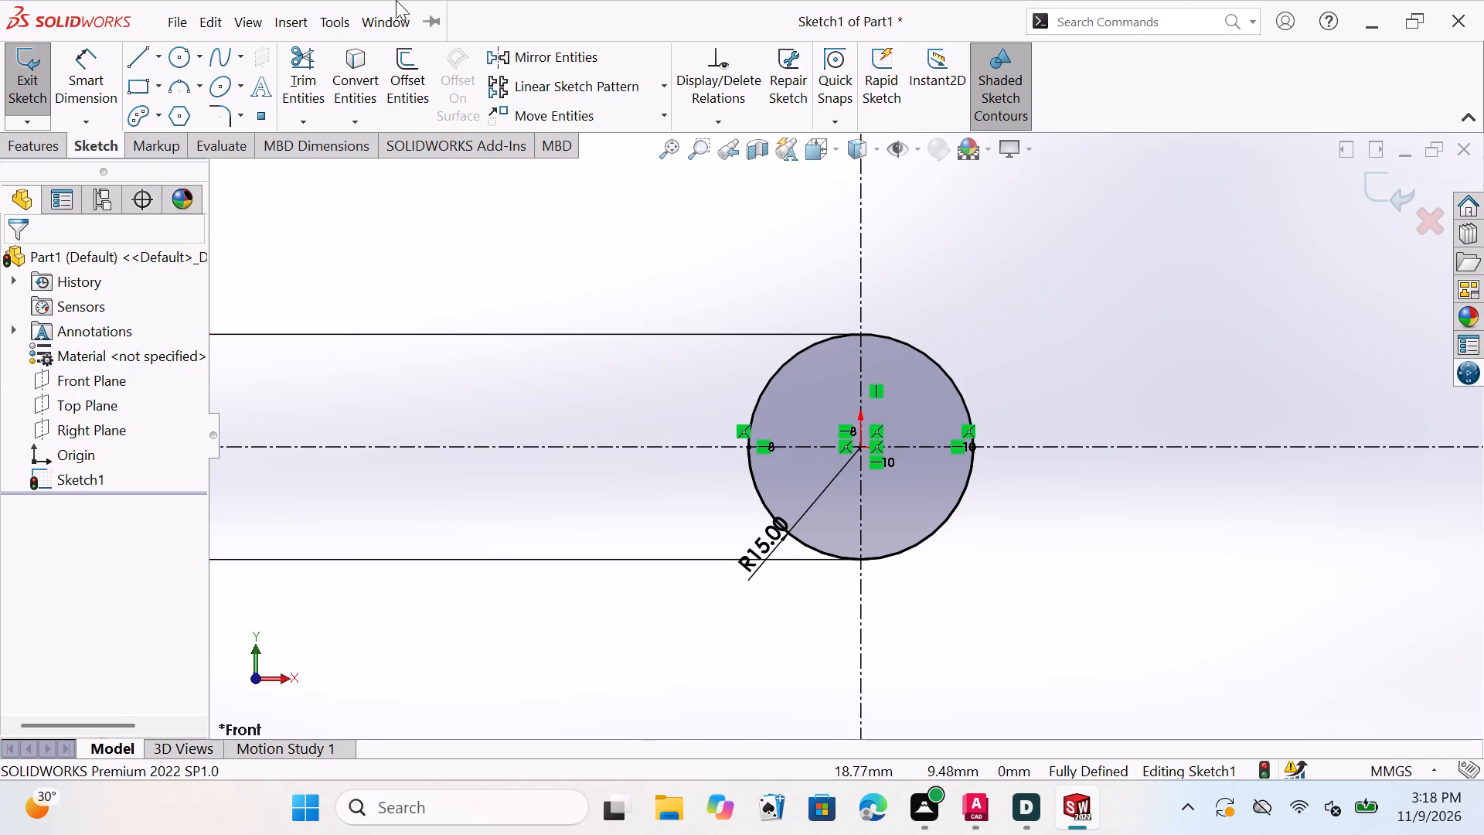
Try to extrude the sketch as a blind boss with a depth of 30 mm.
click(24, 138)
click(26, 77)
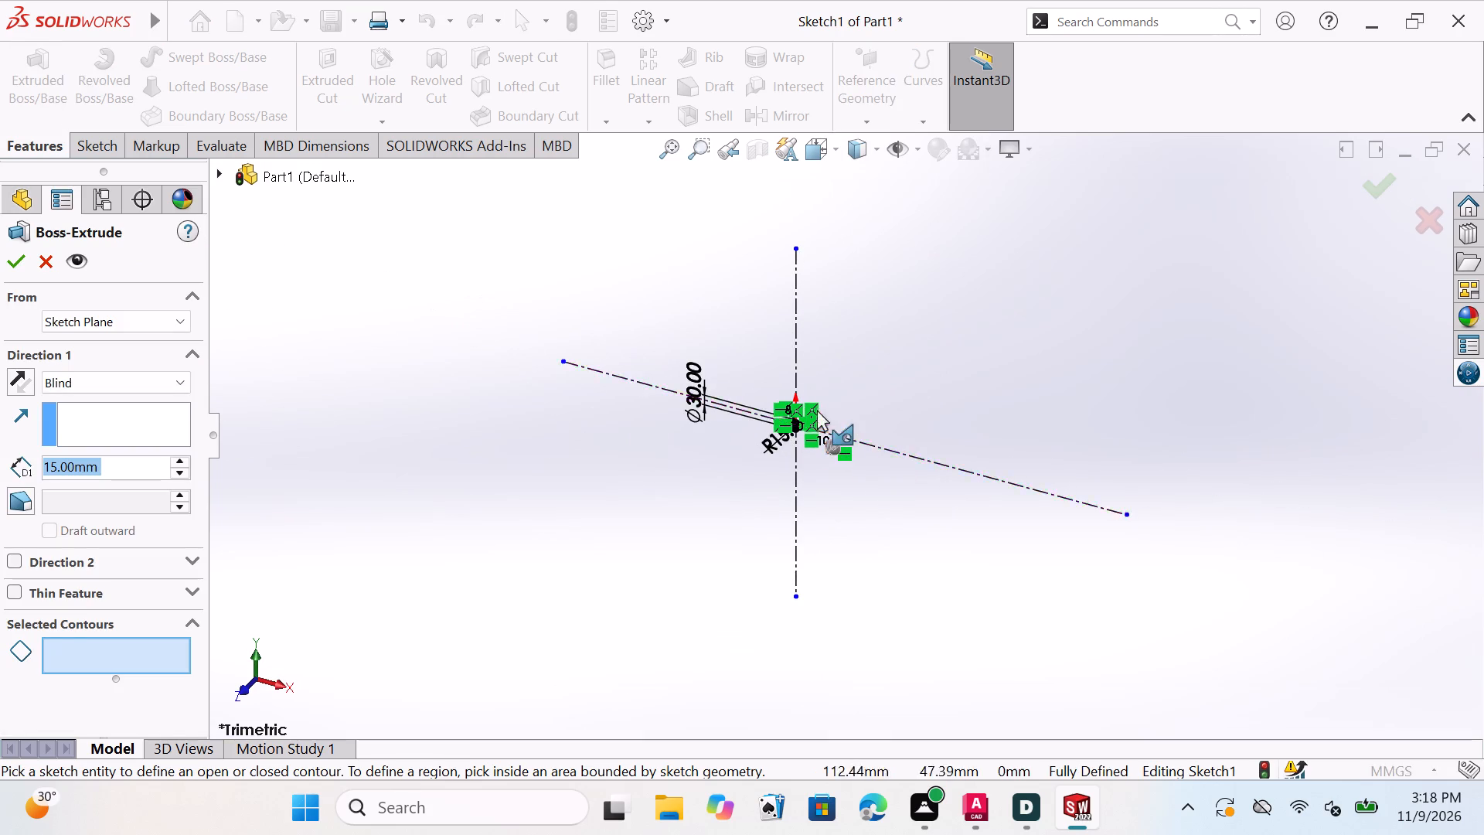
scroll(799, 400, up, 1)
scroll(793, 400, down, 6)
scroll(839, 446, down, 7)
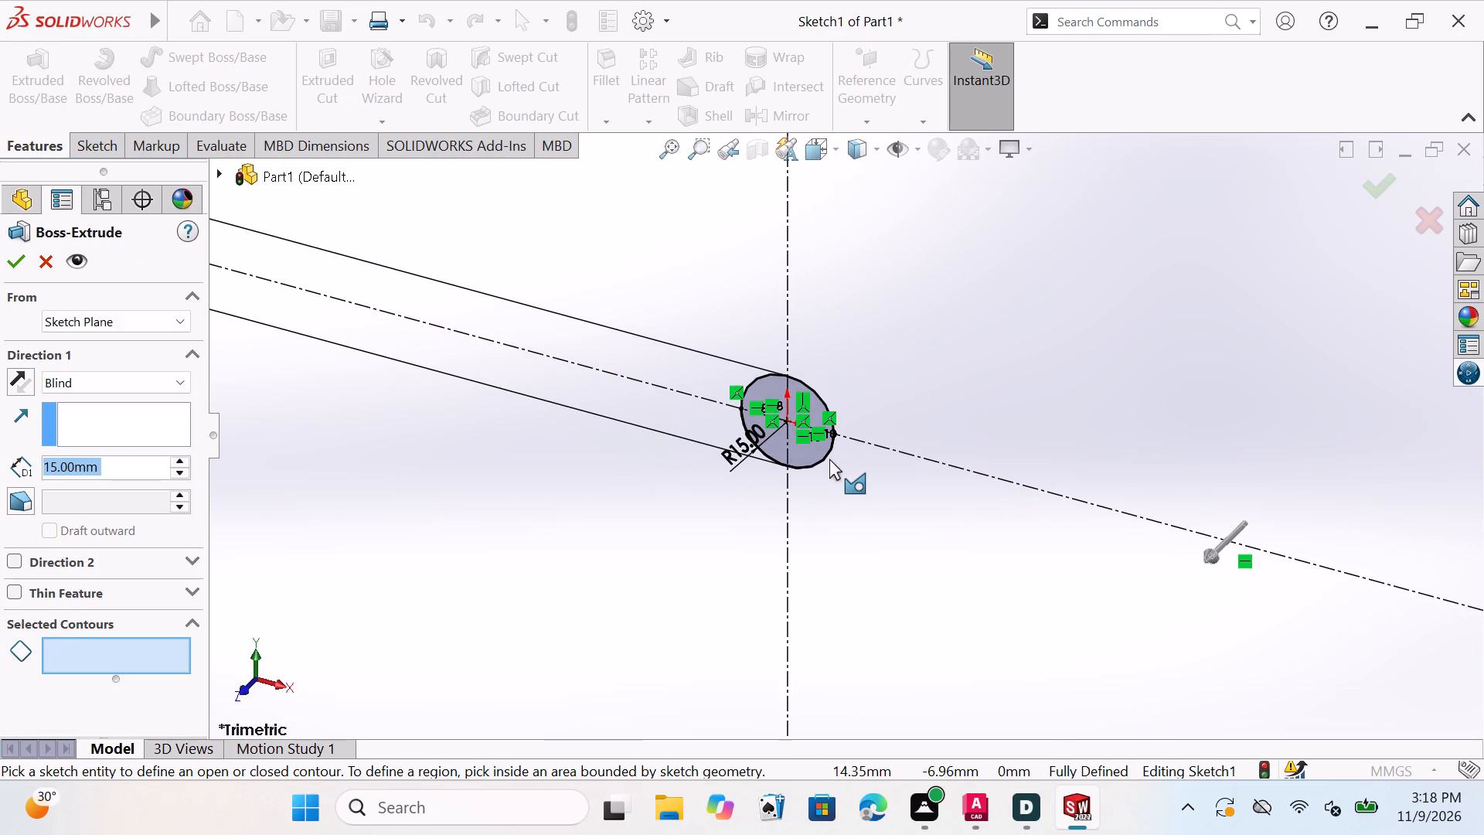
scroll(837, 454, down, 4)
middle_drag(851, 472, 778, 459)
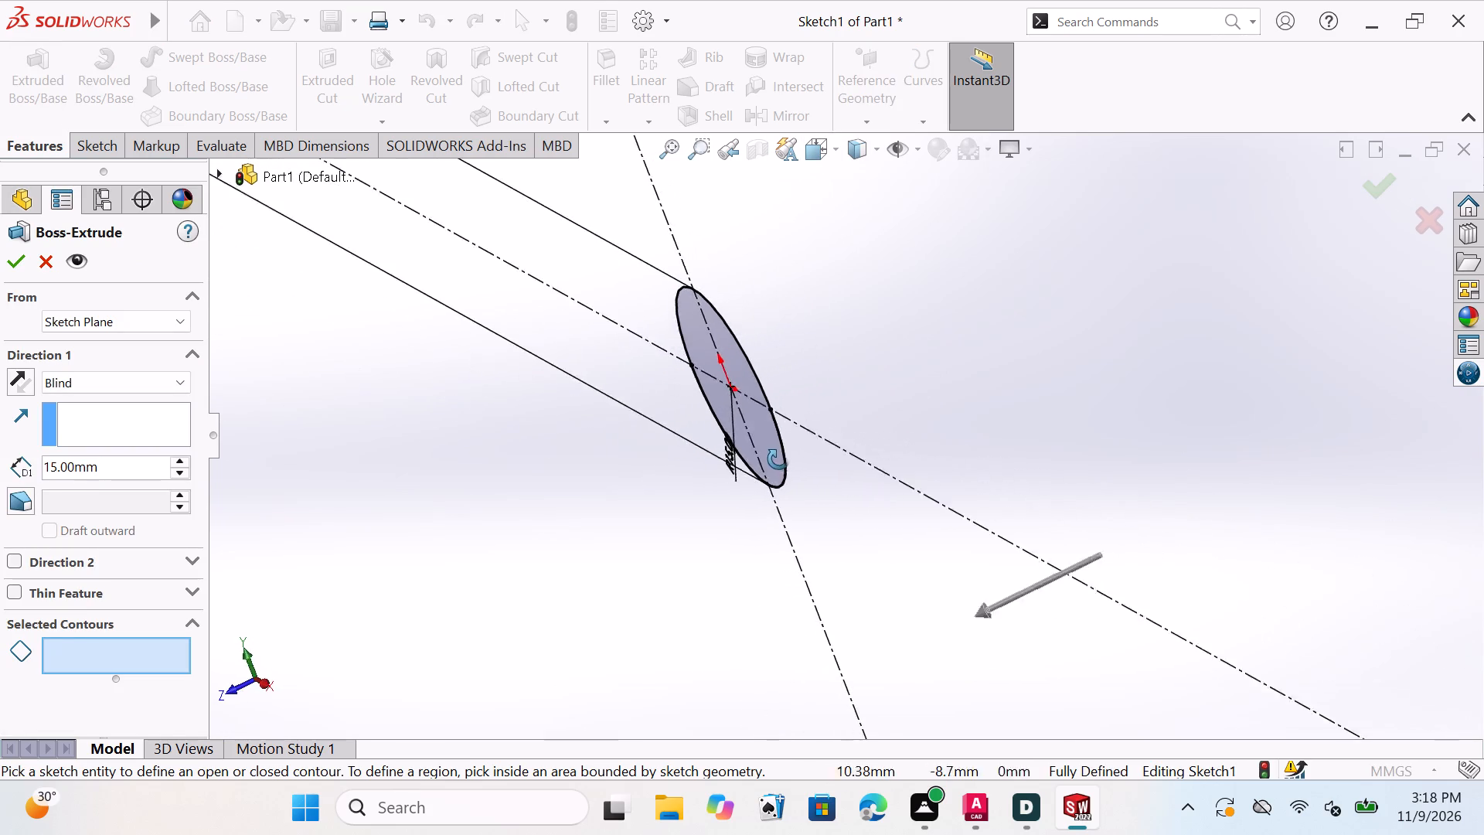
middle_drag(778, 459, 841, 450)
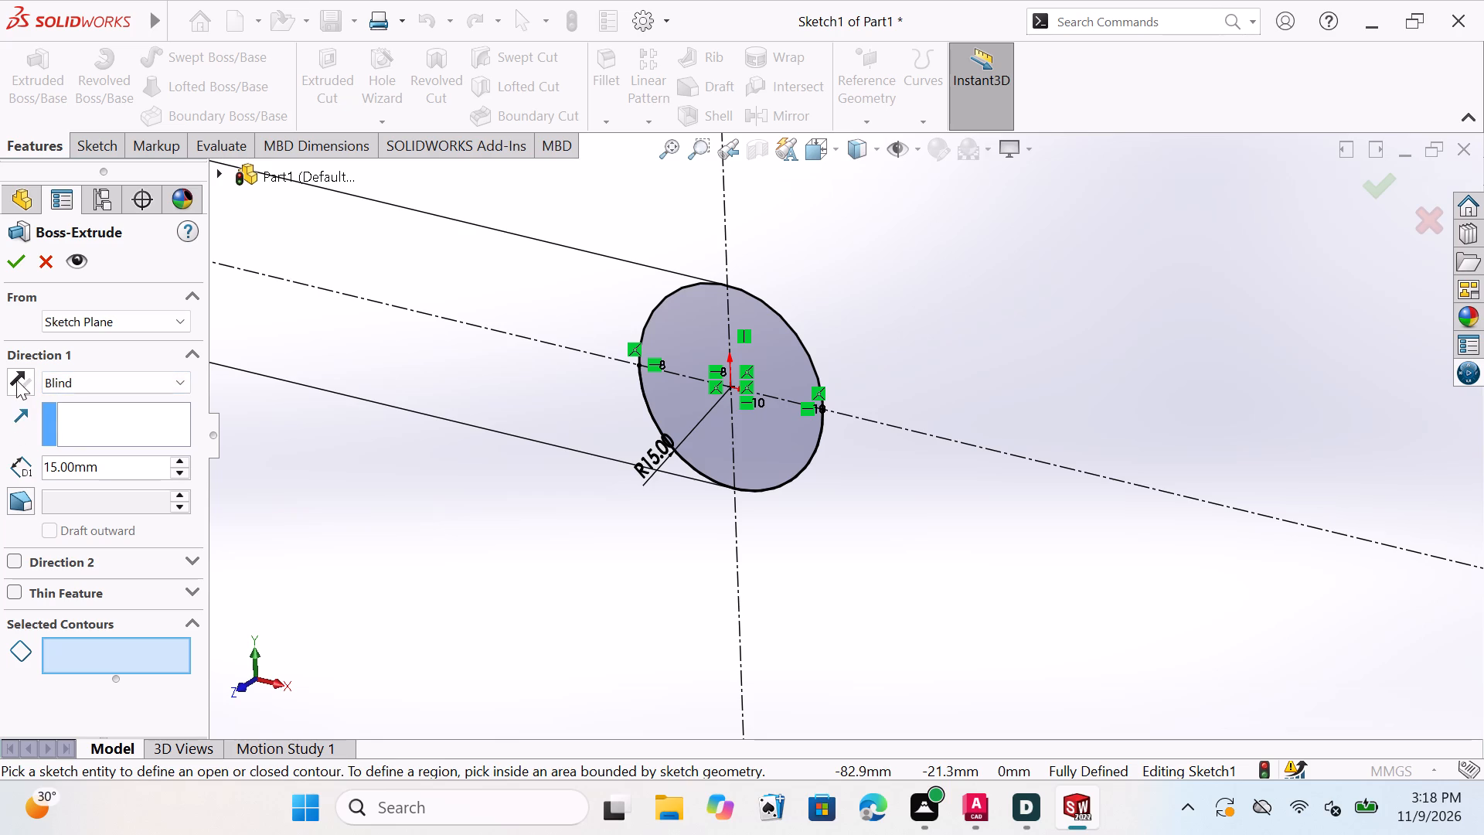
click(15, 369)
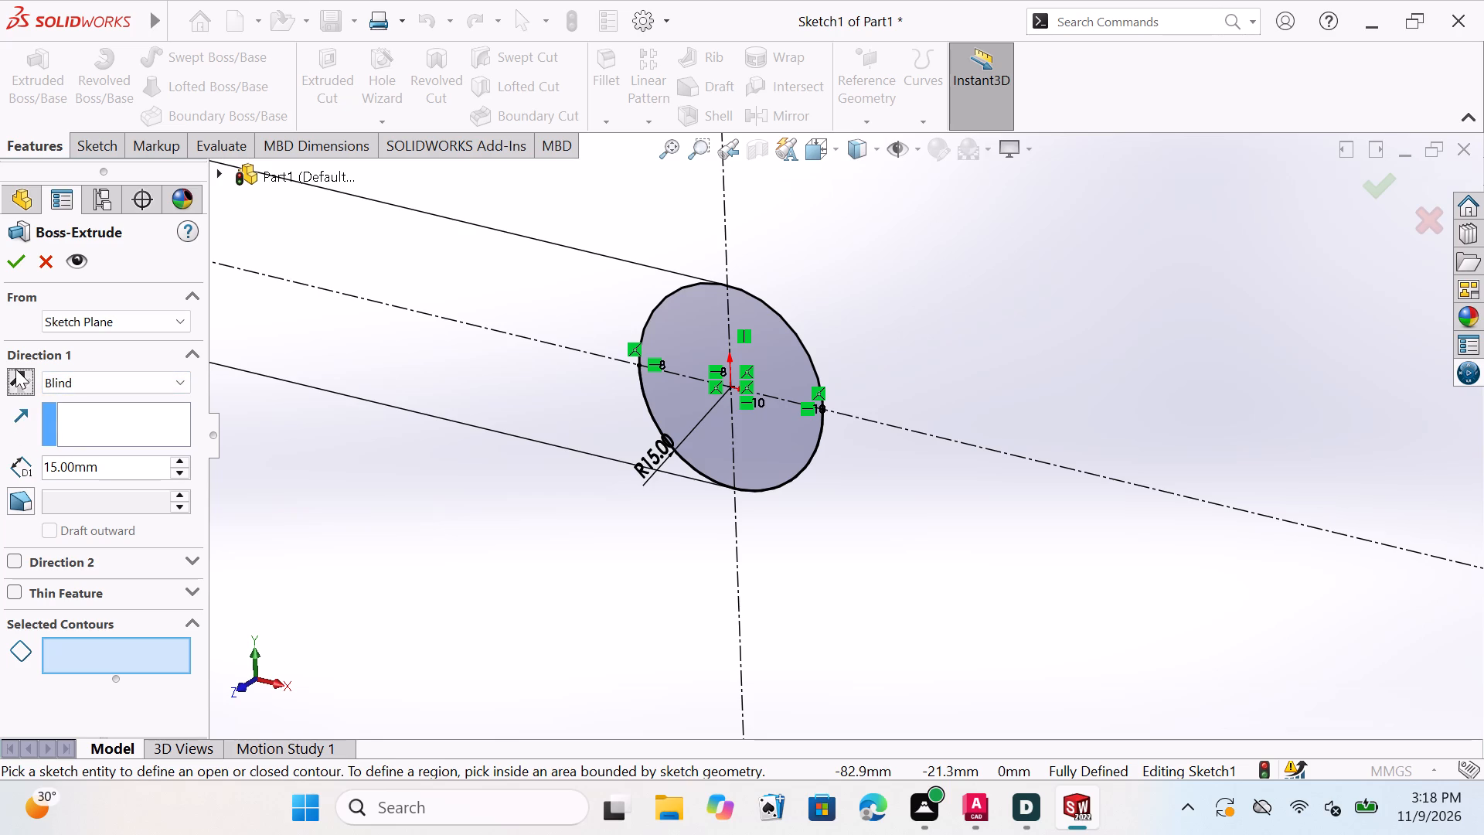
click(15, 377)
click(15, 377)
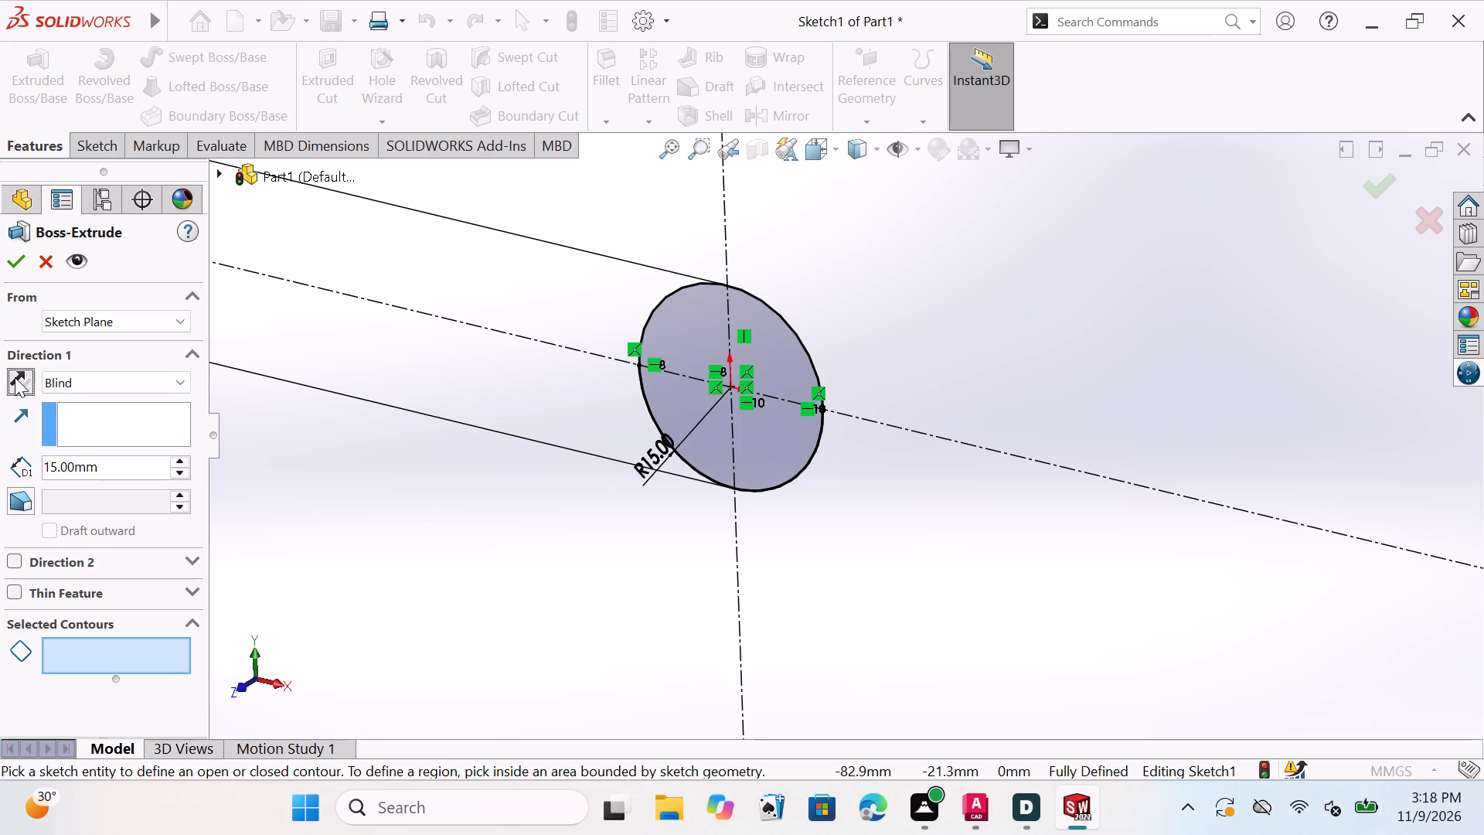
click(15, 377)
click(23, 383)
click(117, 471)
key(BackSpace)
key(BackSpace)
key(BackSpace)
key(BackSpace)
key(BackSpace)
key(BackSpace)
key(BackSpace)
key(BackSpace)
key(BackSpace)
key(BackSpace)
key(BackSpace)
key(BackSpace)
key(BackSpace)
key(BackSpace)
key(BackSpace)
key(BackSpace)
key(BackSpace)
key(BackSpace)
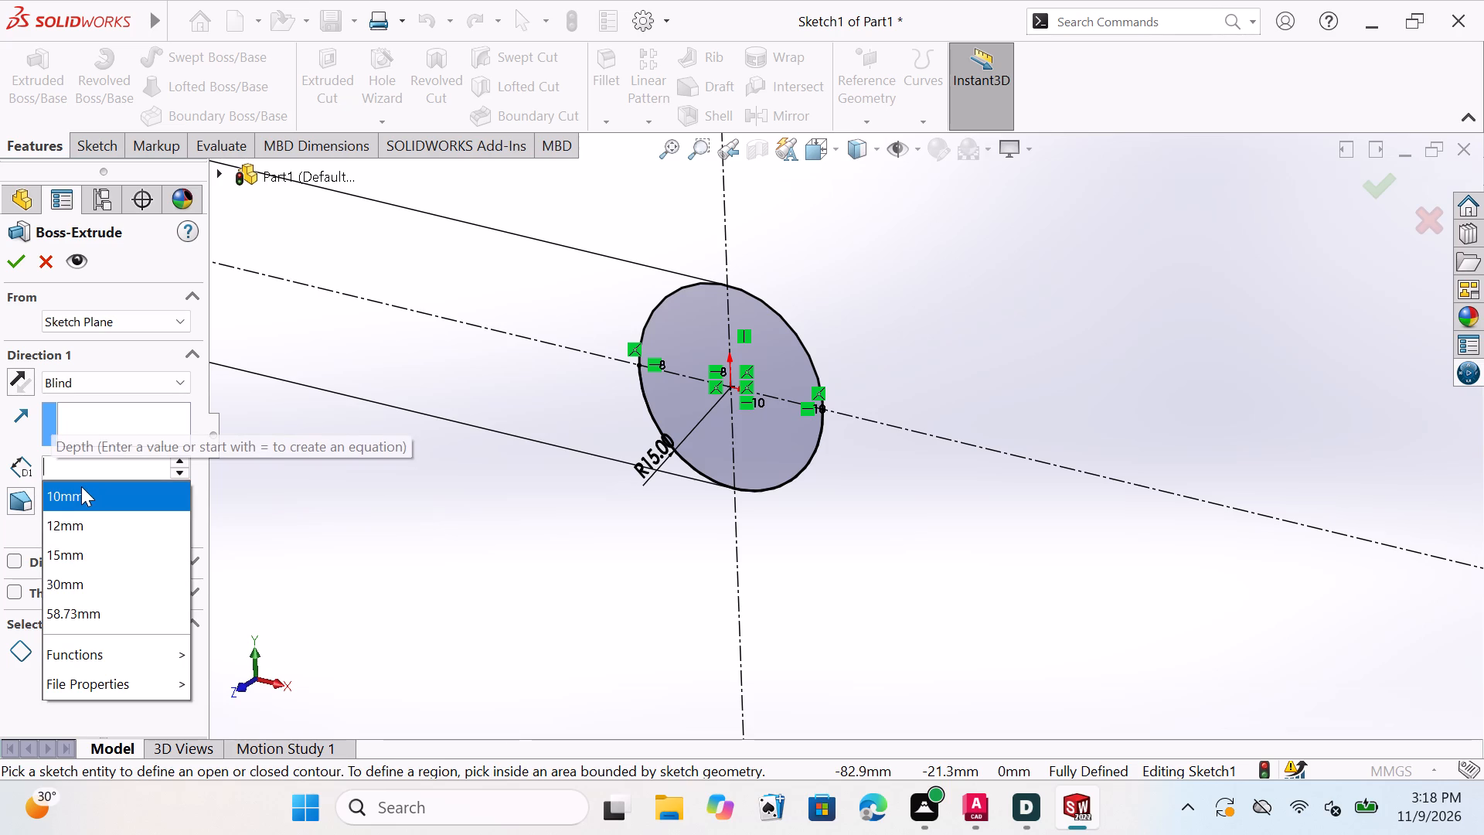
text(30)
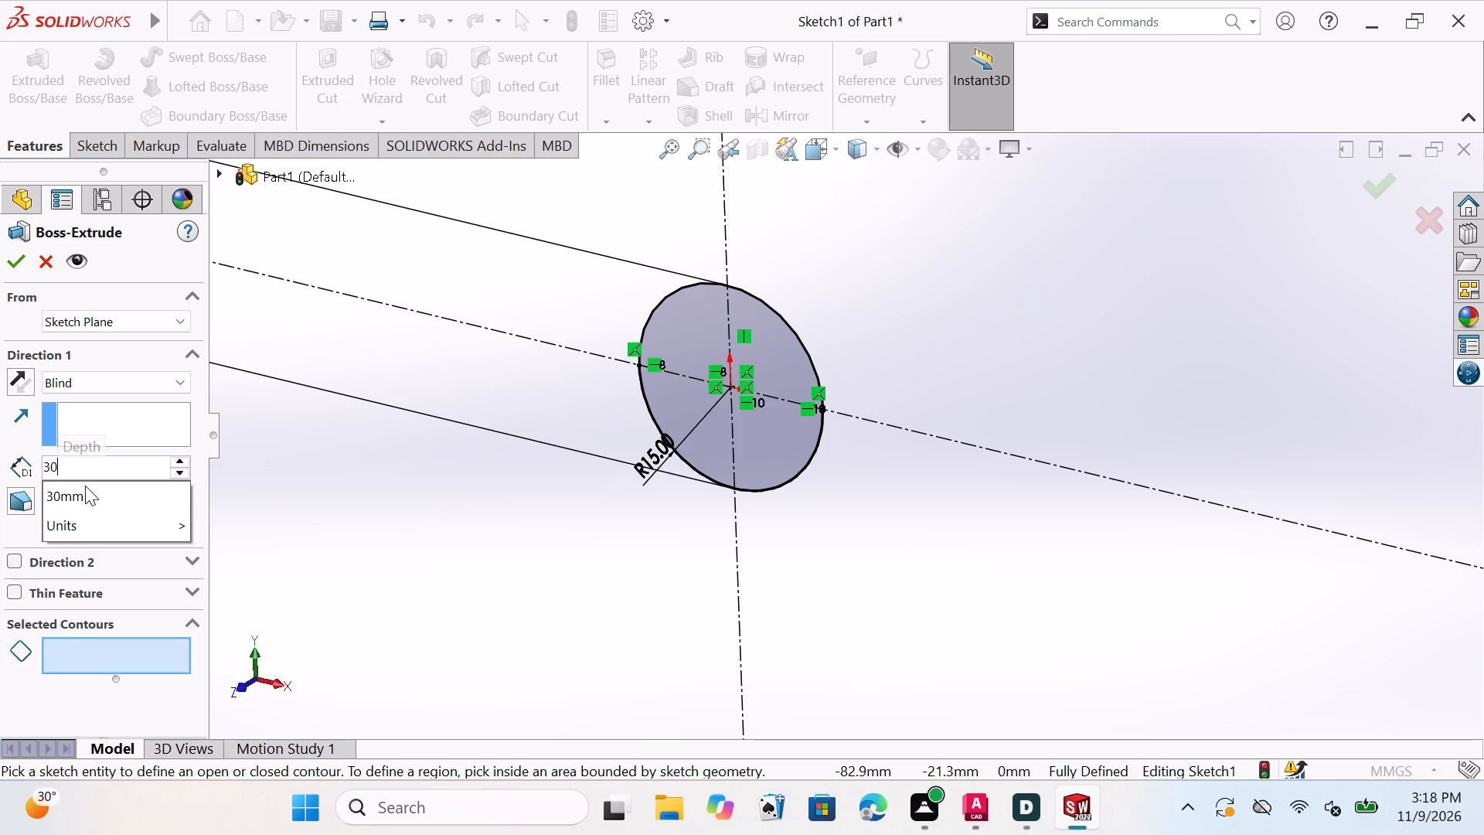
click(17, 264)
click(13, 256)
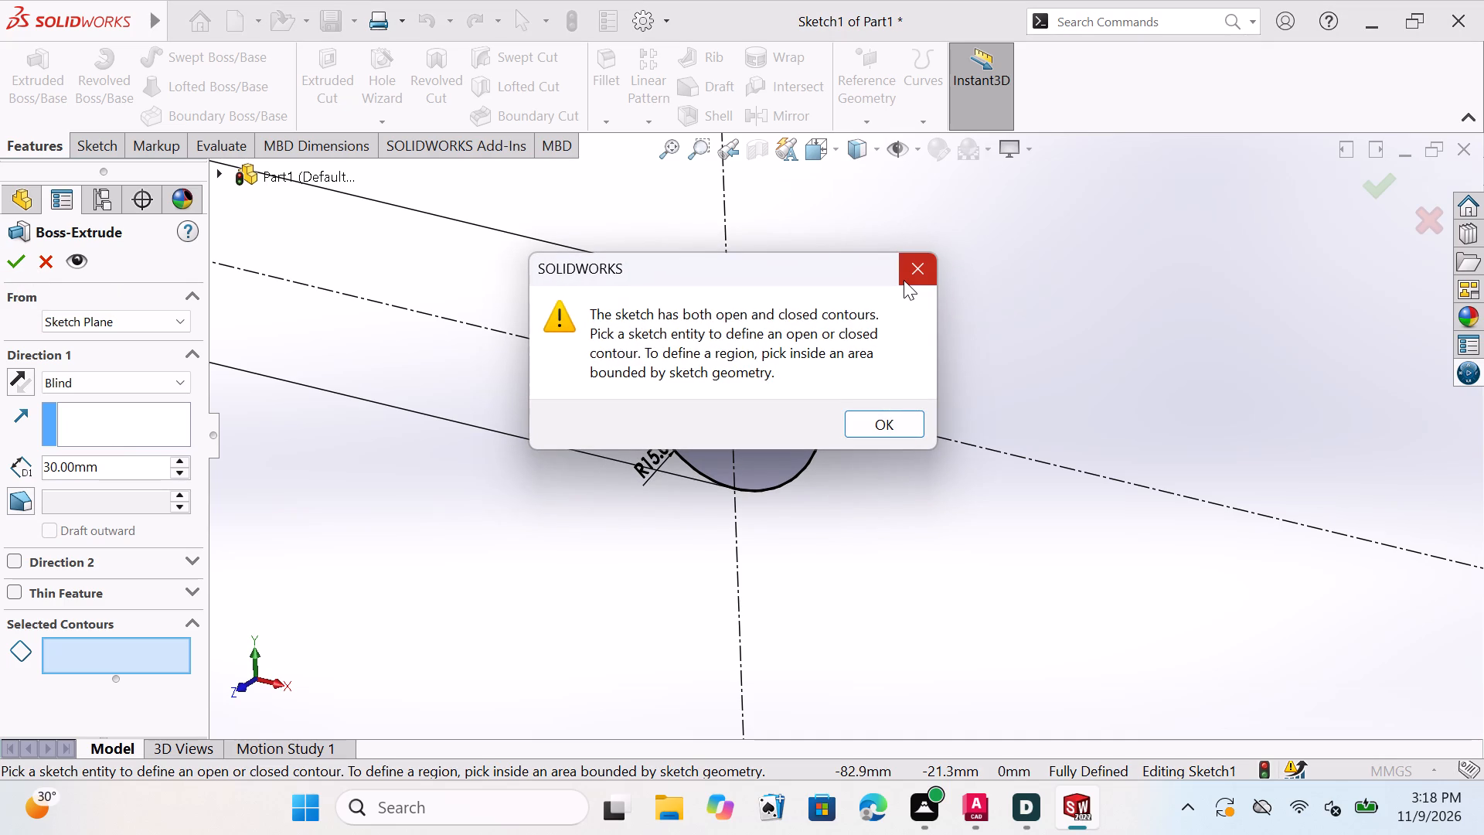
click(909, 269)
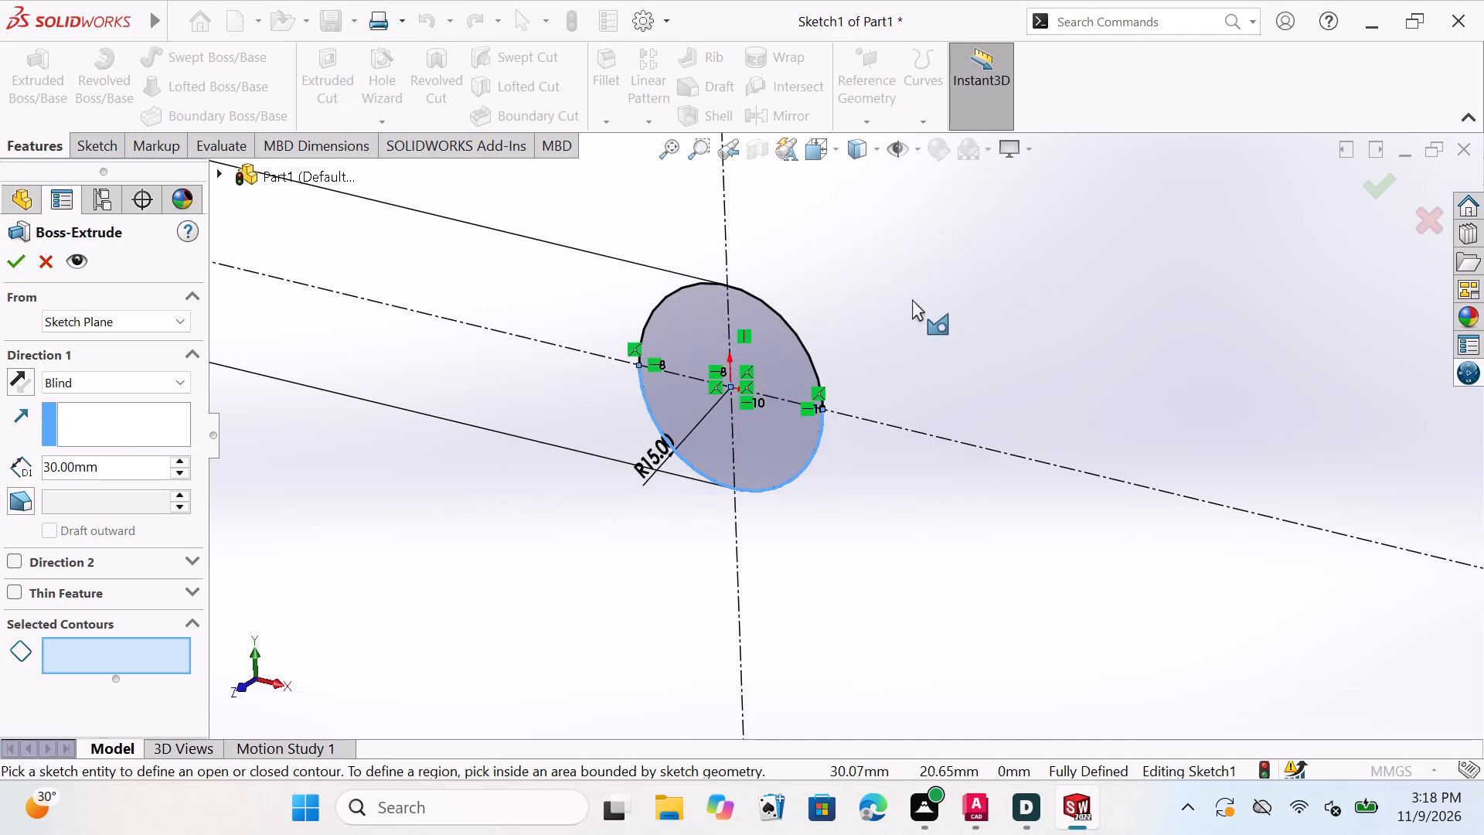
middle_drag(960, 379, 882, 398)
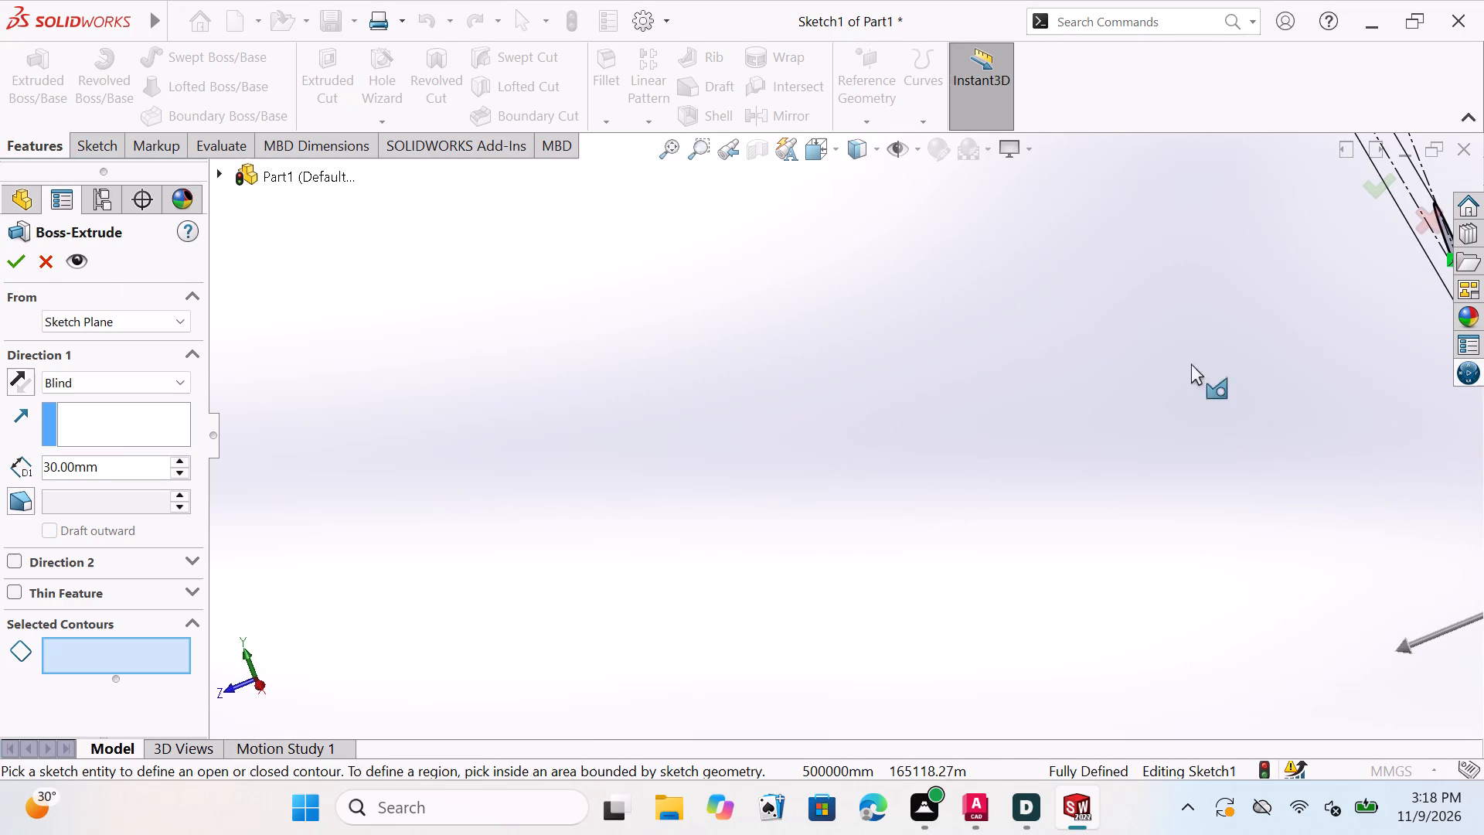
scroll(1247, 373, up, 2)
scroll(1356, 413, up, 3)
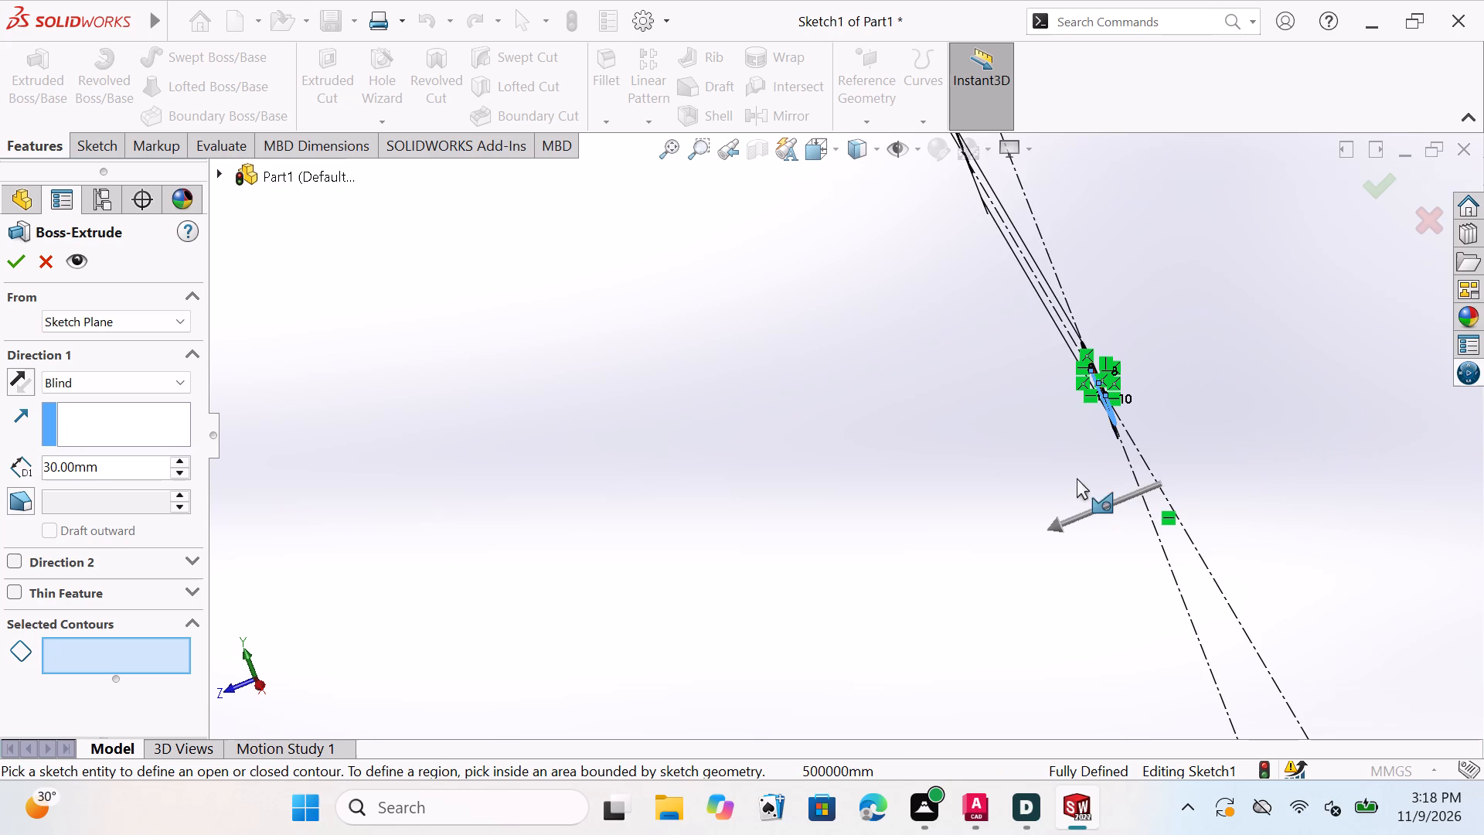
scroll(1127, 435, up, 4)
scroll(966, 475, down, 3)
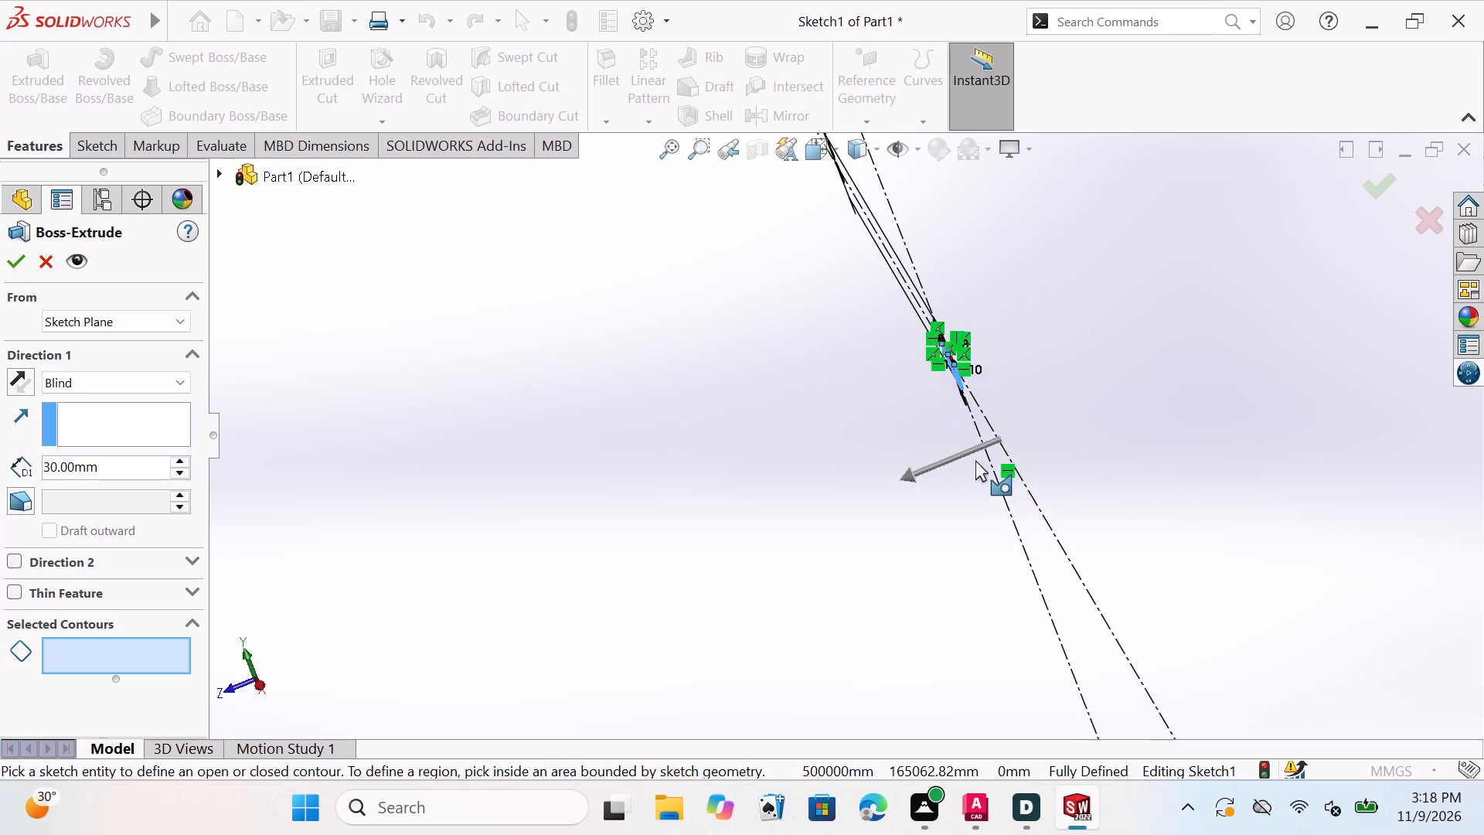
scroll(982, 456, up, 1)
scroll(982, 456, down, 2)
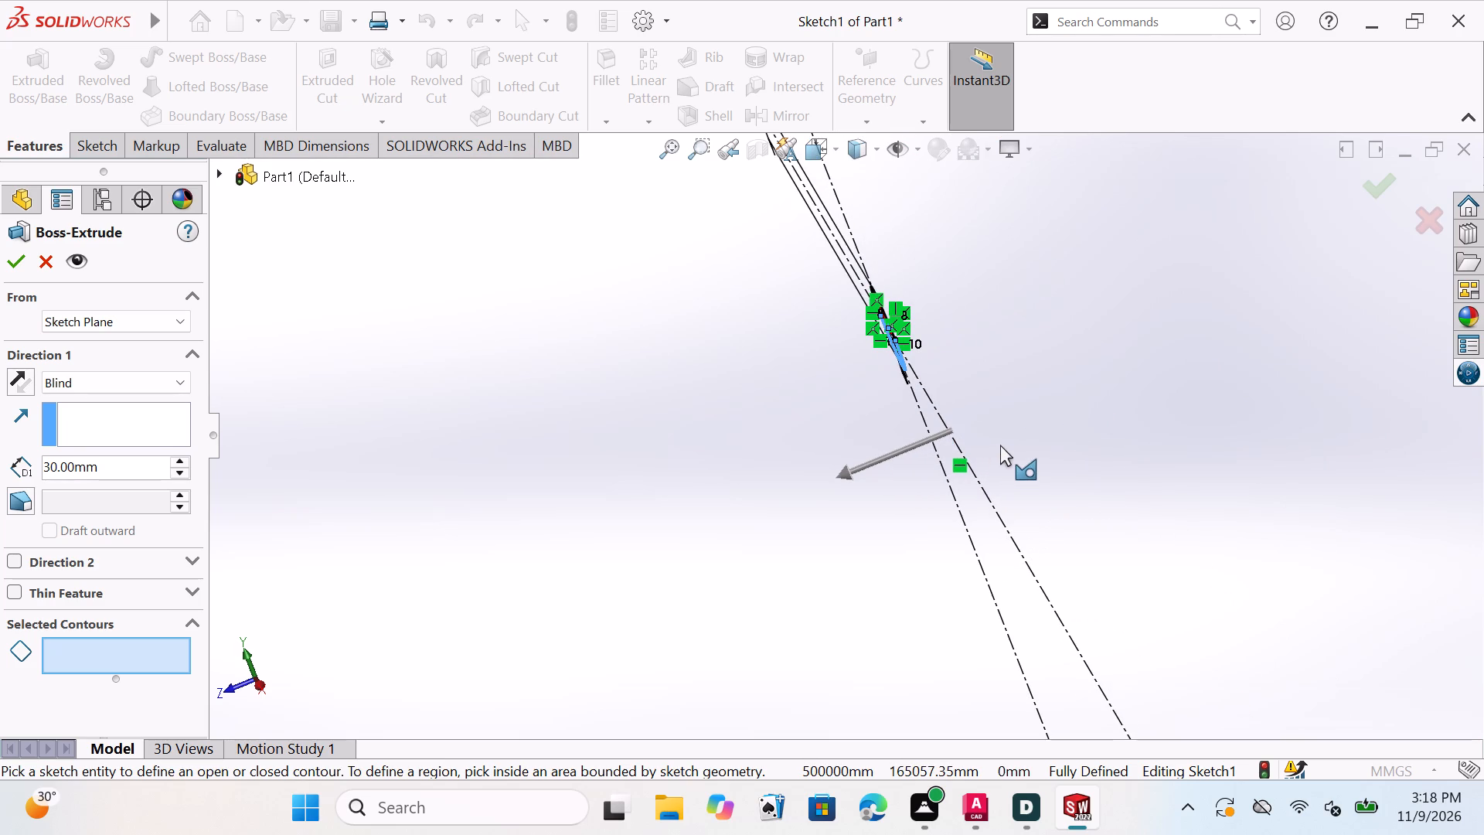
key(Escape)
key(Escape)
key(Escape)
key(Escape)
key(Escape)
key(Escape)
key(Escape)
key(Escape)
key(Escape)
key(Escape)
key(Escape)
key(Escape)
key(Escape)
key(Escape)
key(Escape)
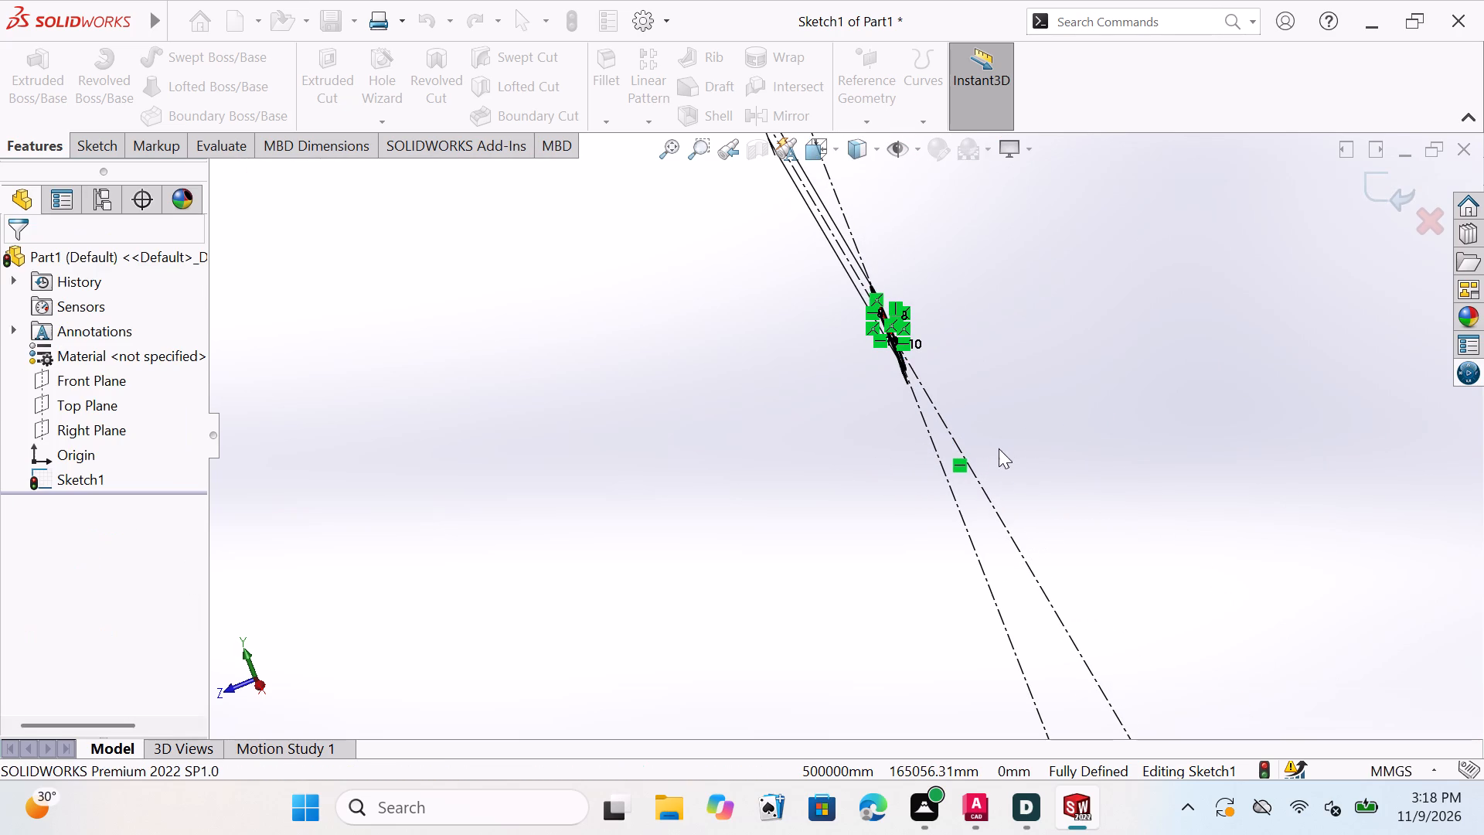
Undo the arc, the origin-centred circle and their dimensions, going back to just the two centrelines in the sketch.
key(ctrl+z)
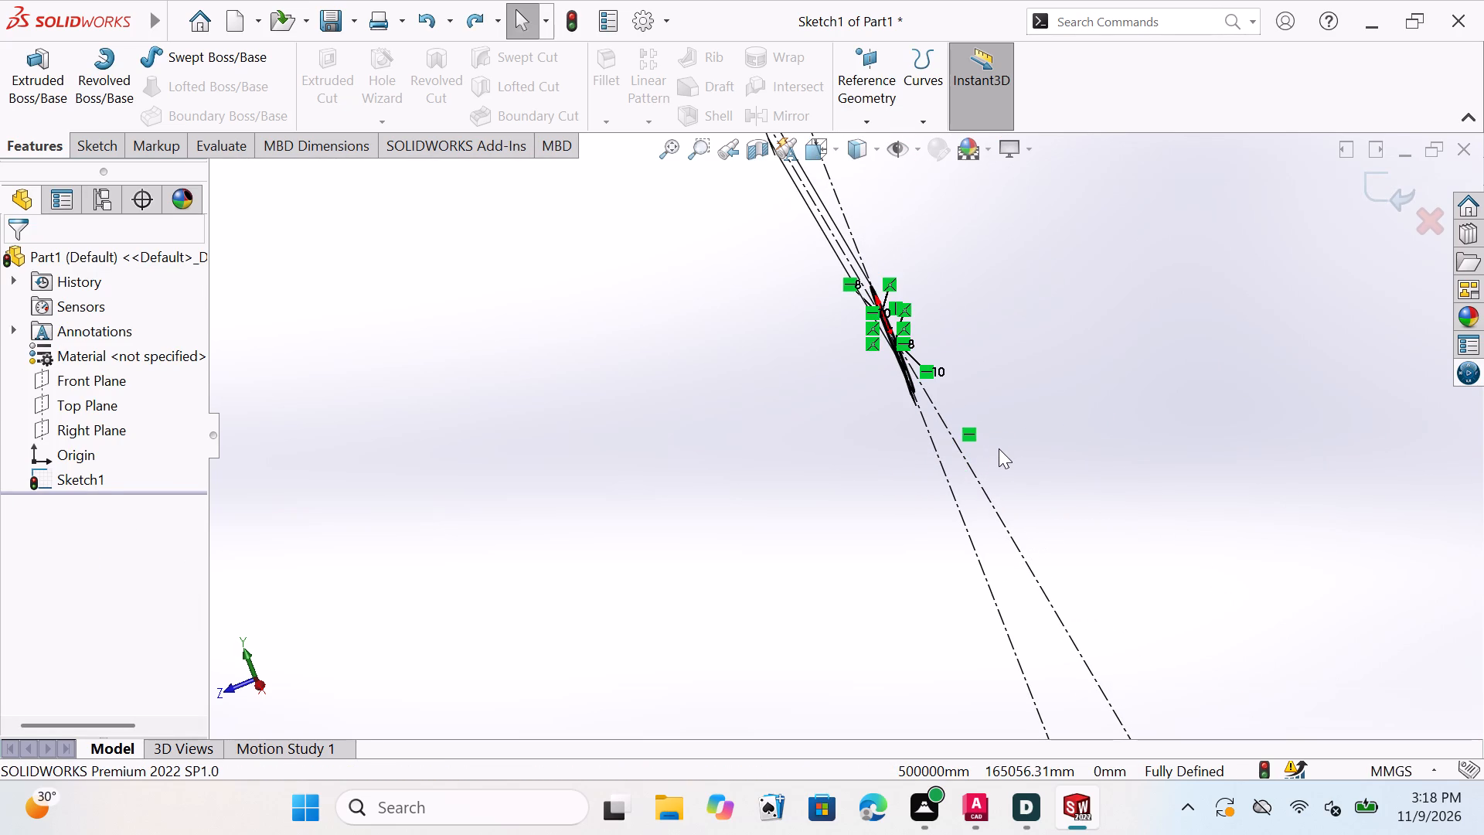
key(ctrl+z)
key(ctrl+z)
key(ctrl+z)
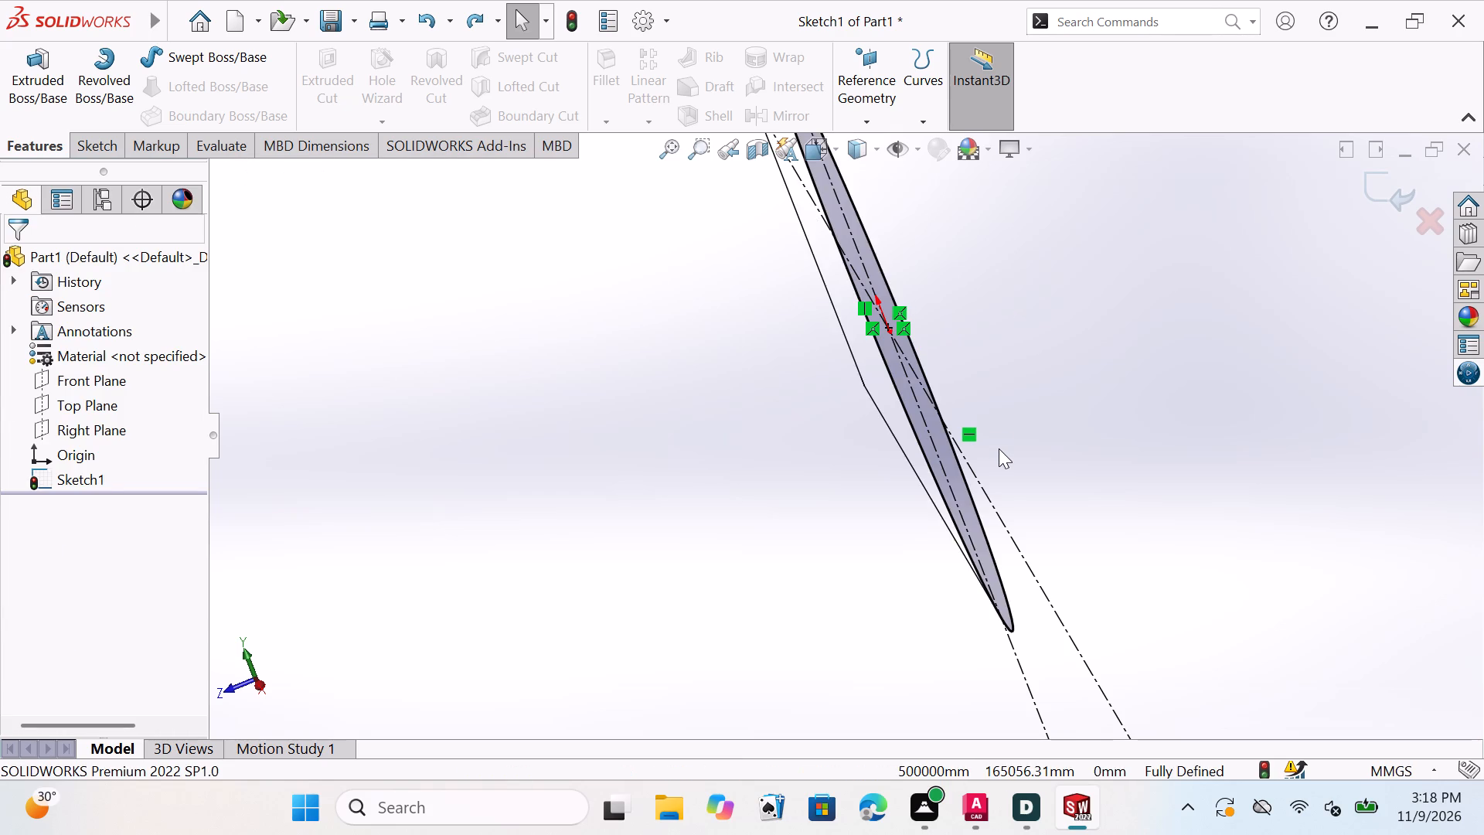
key(ctrl+z)
key(ctrl+z)
key(ctrl+z)
key(ctrl+z)
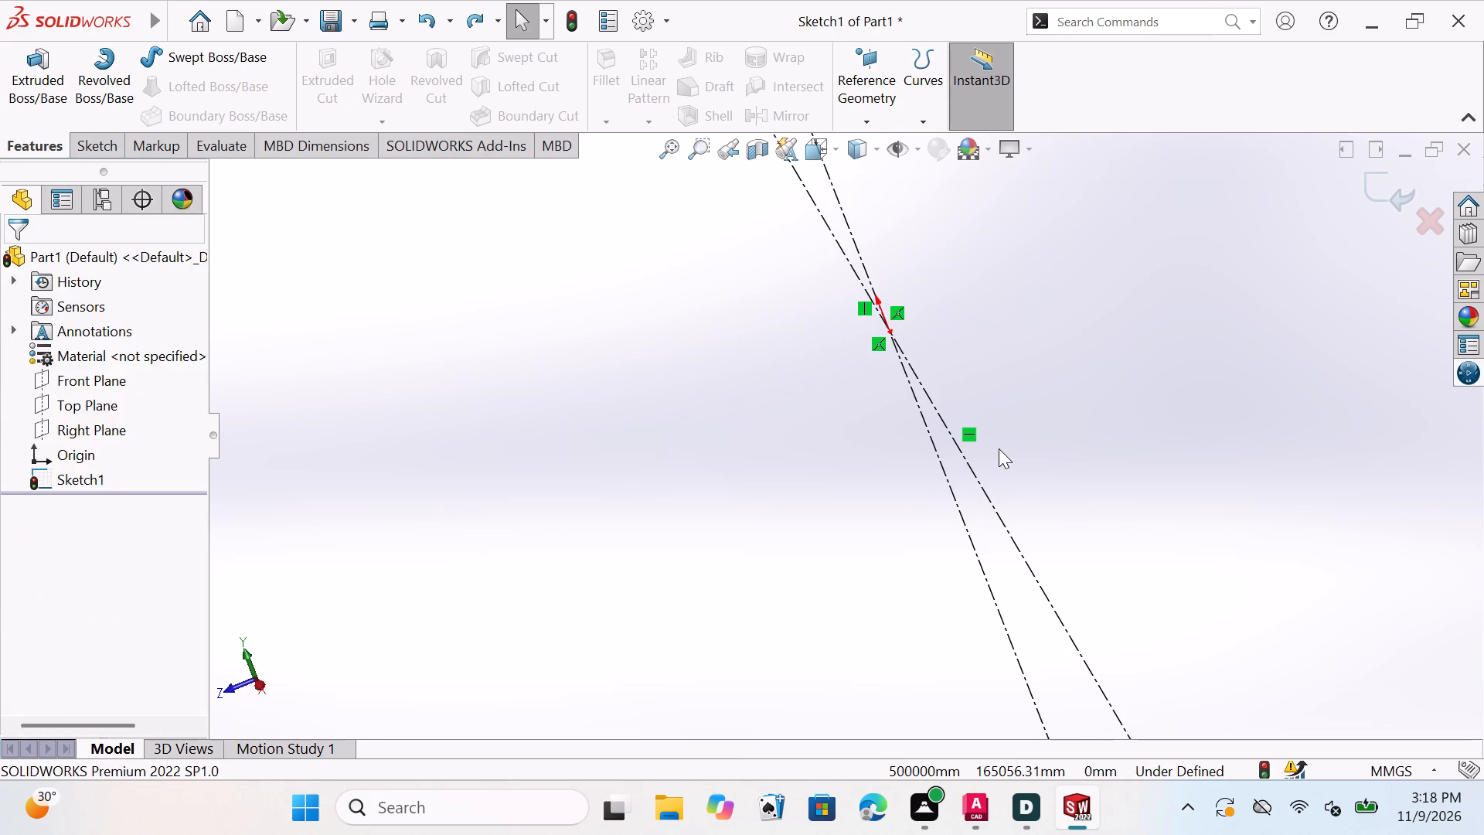
Undo the remaining sketch changes on the Front Plane until the origin-centred circle with the 80 mm diameter dimension is back.
key(ctrl+z)
key(ctrl+z)
key(ctrl+z)
key(ctrl+z)
key(ctrl+z)
key(ctrl+z)
key(z)
key(z)
key(z)
key(z)
key(z)
key(z)
key(z)
key(z)
key(z)
key(z)
key(z)
key(z)
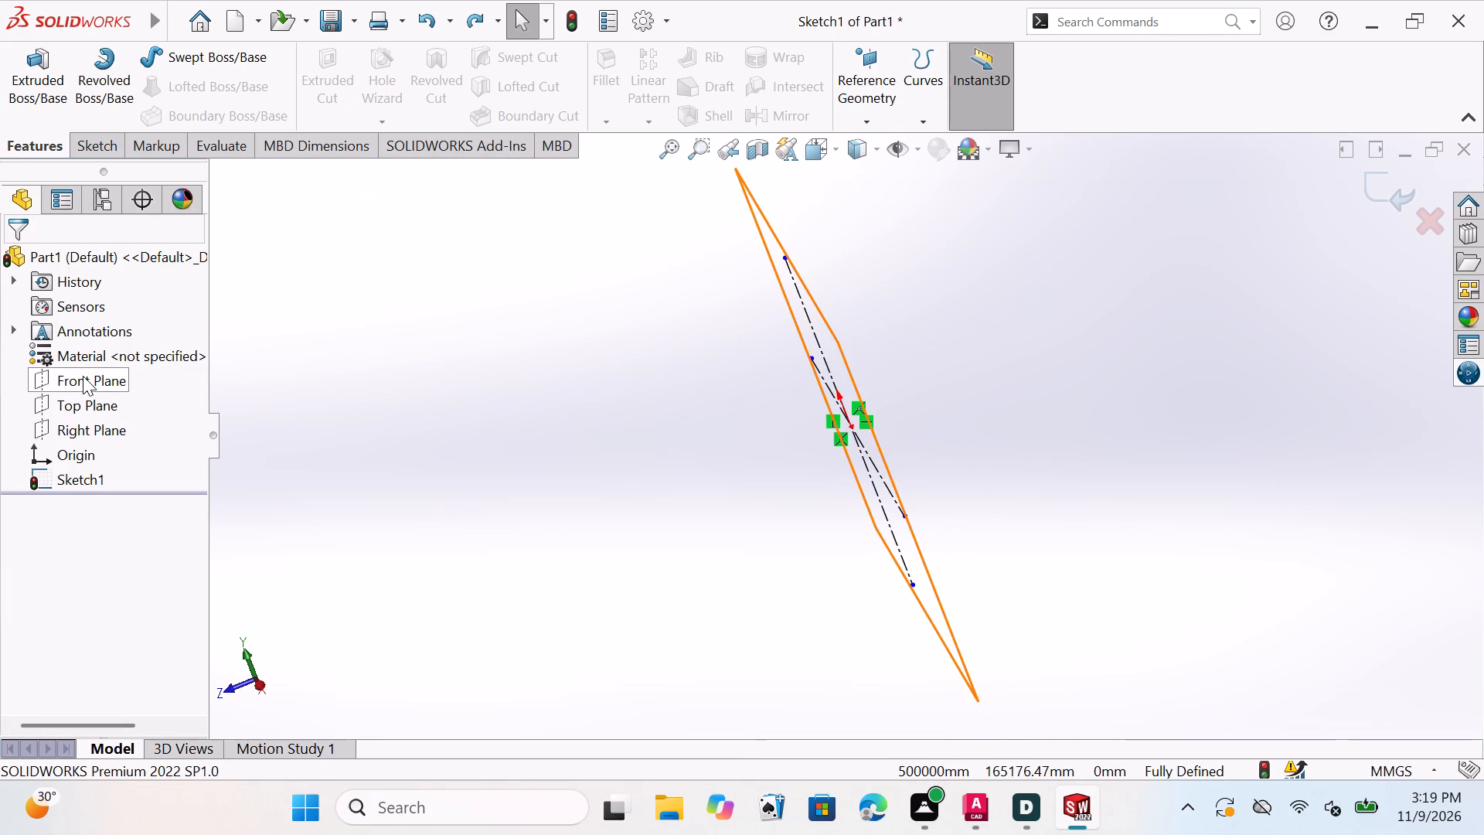
key(z)
click(83, 376)
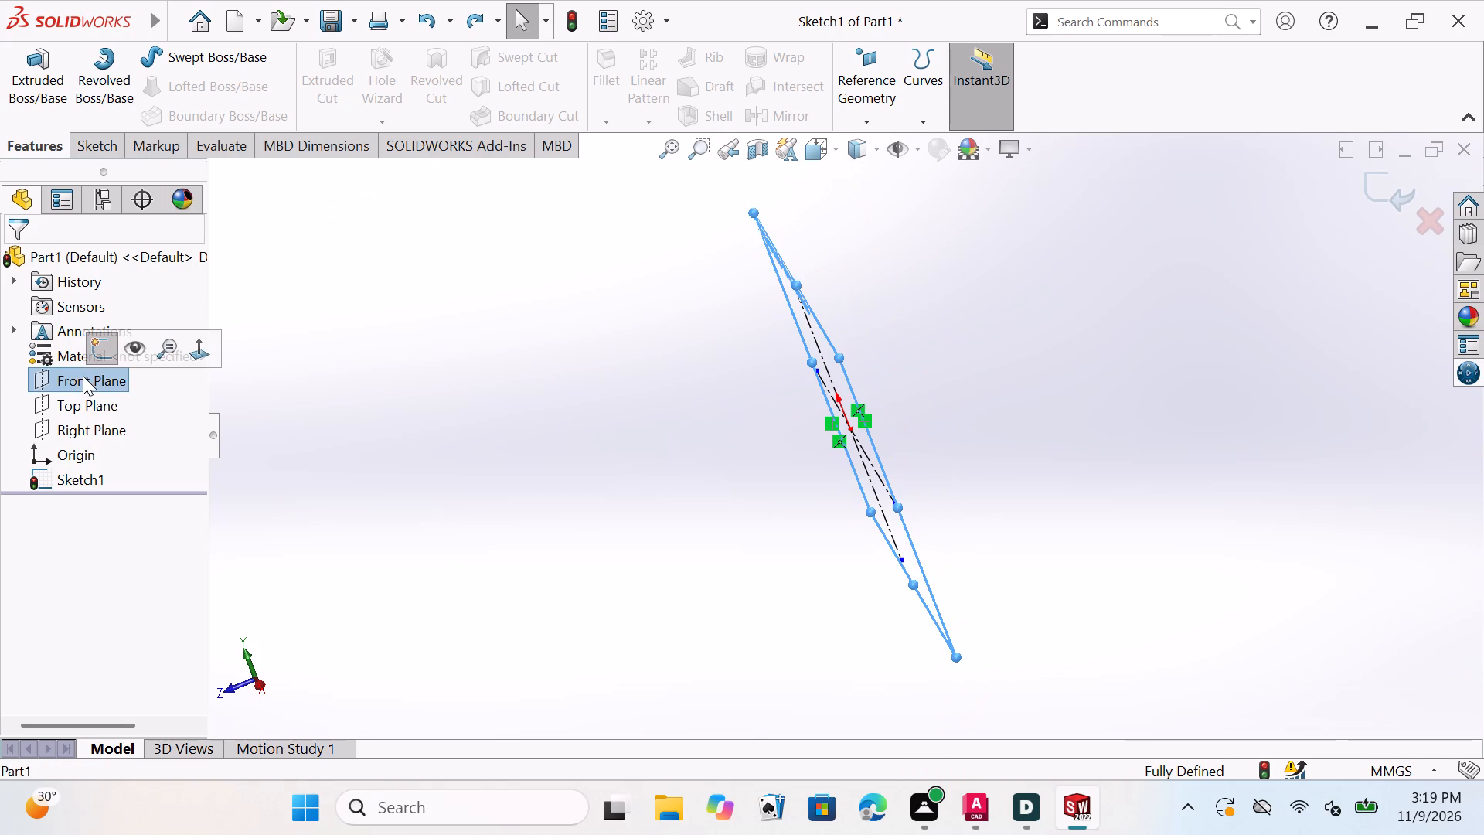
click(110, 373)
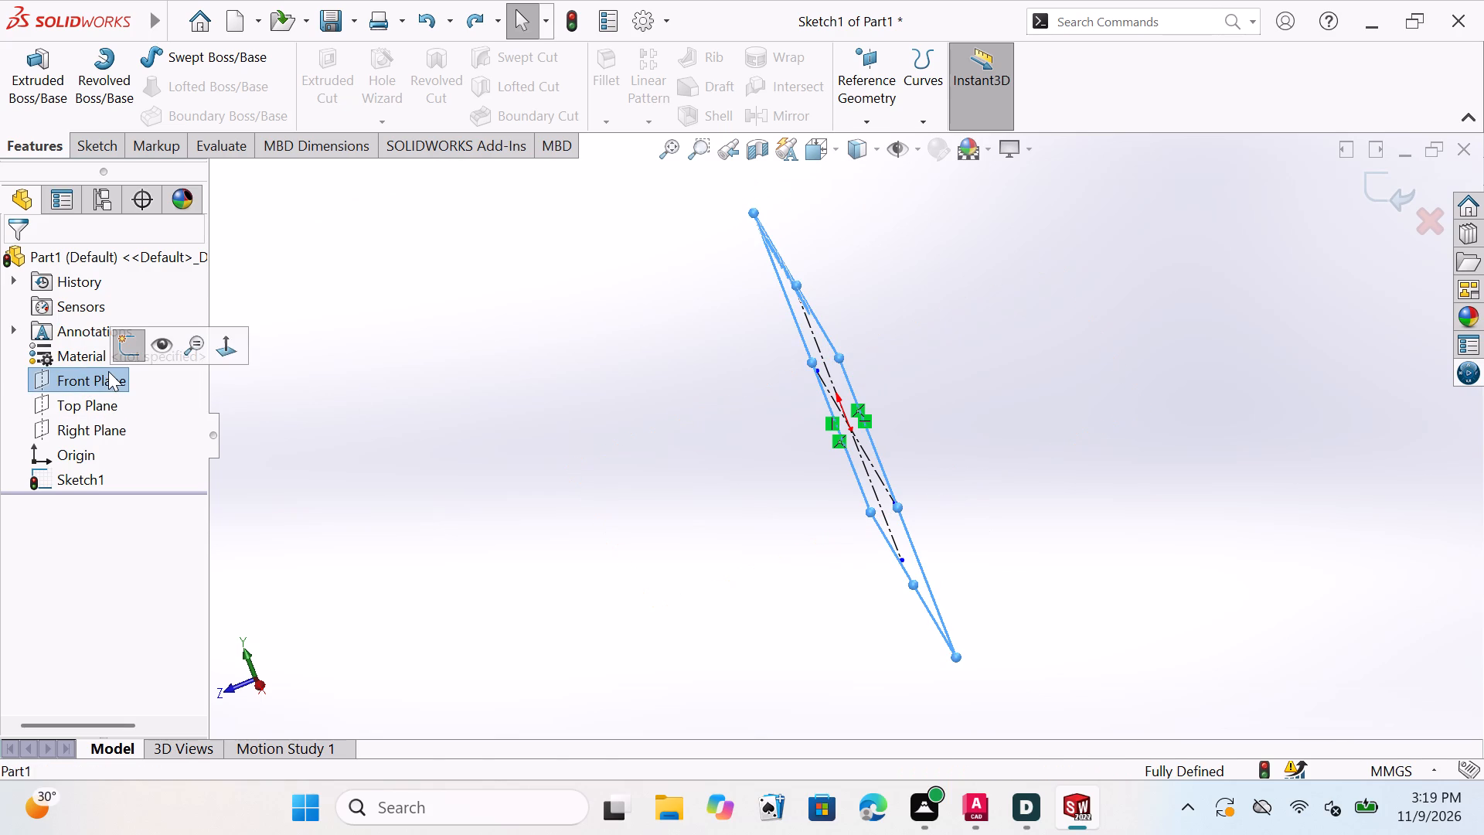
click(235, 348)
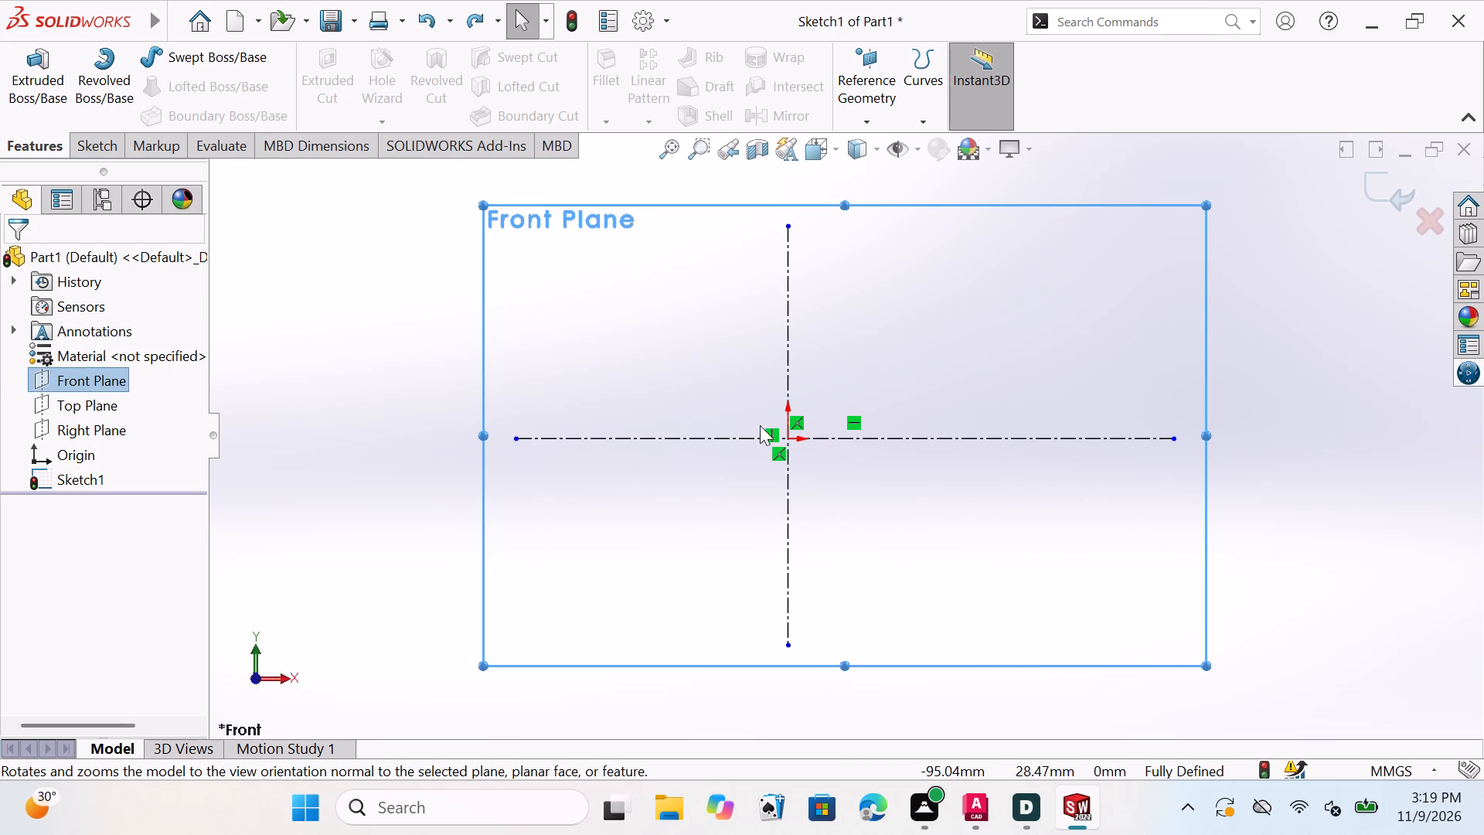
key(ctrl+z)
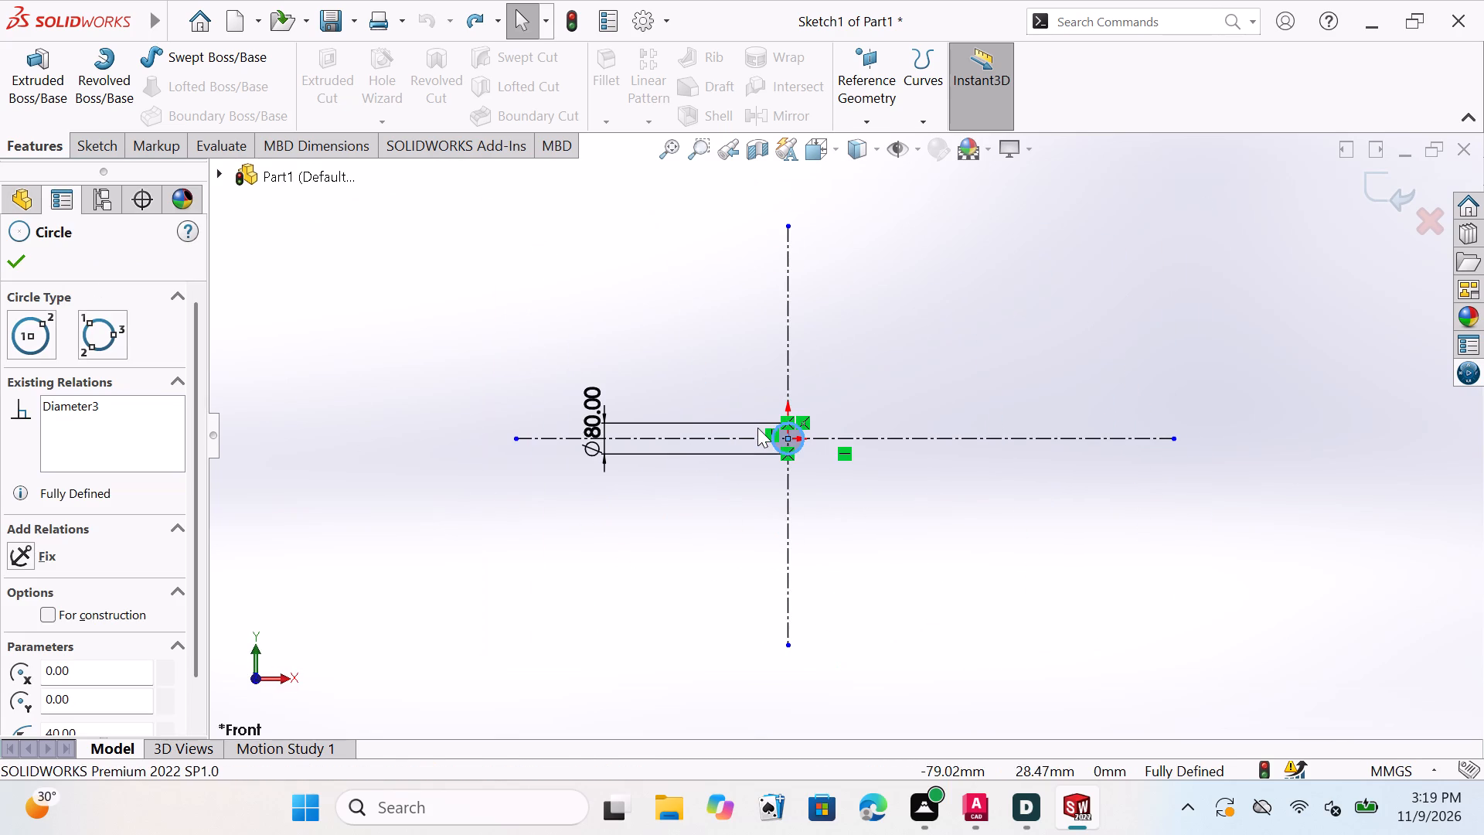
key(ctrl+z)
key(ctrl+z)
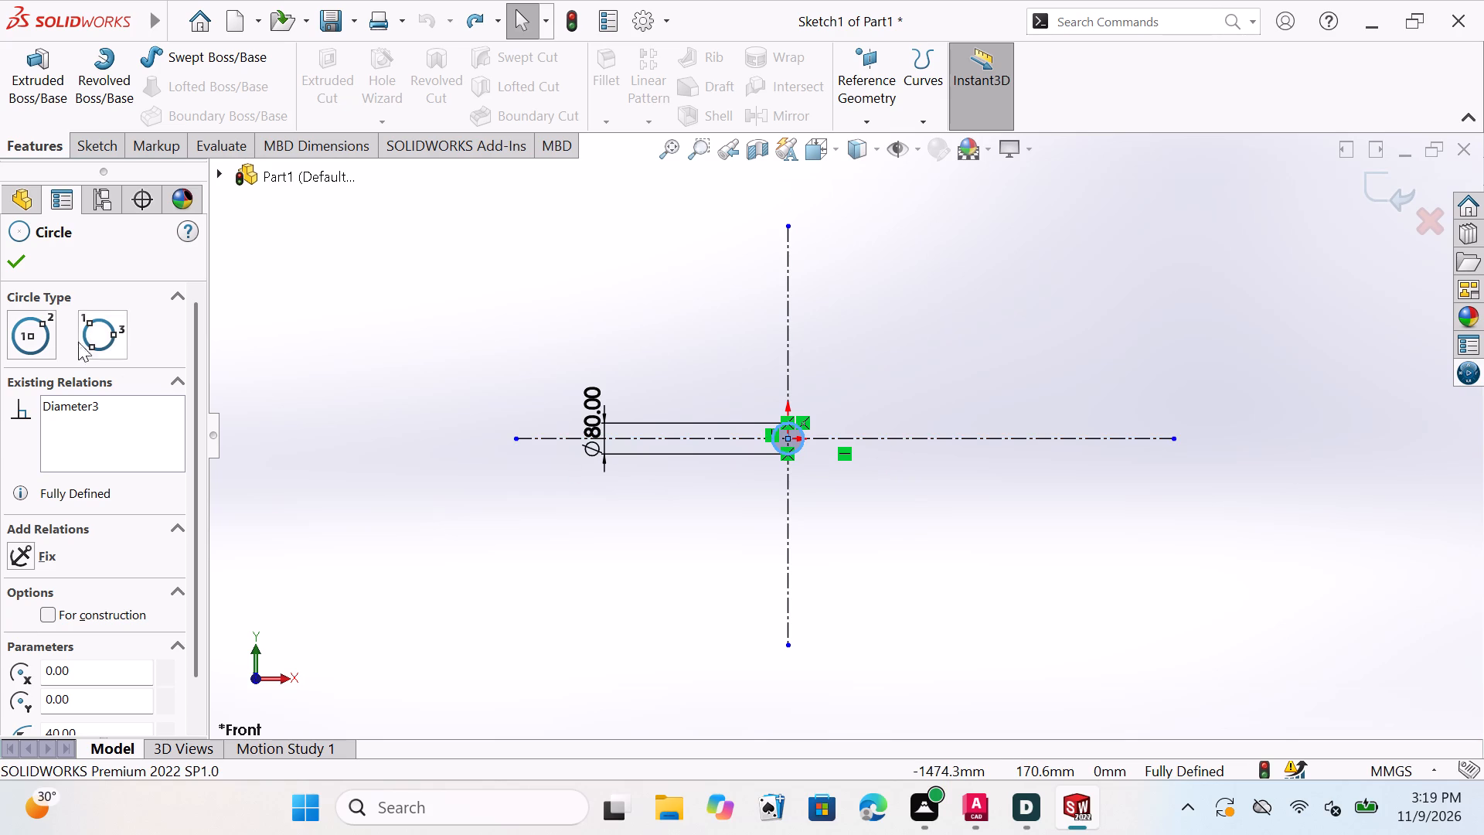
key(ctrl+z)
key(ctrl+z)
click(9, 266)
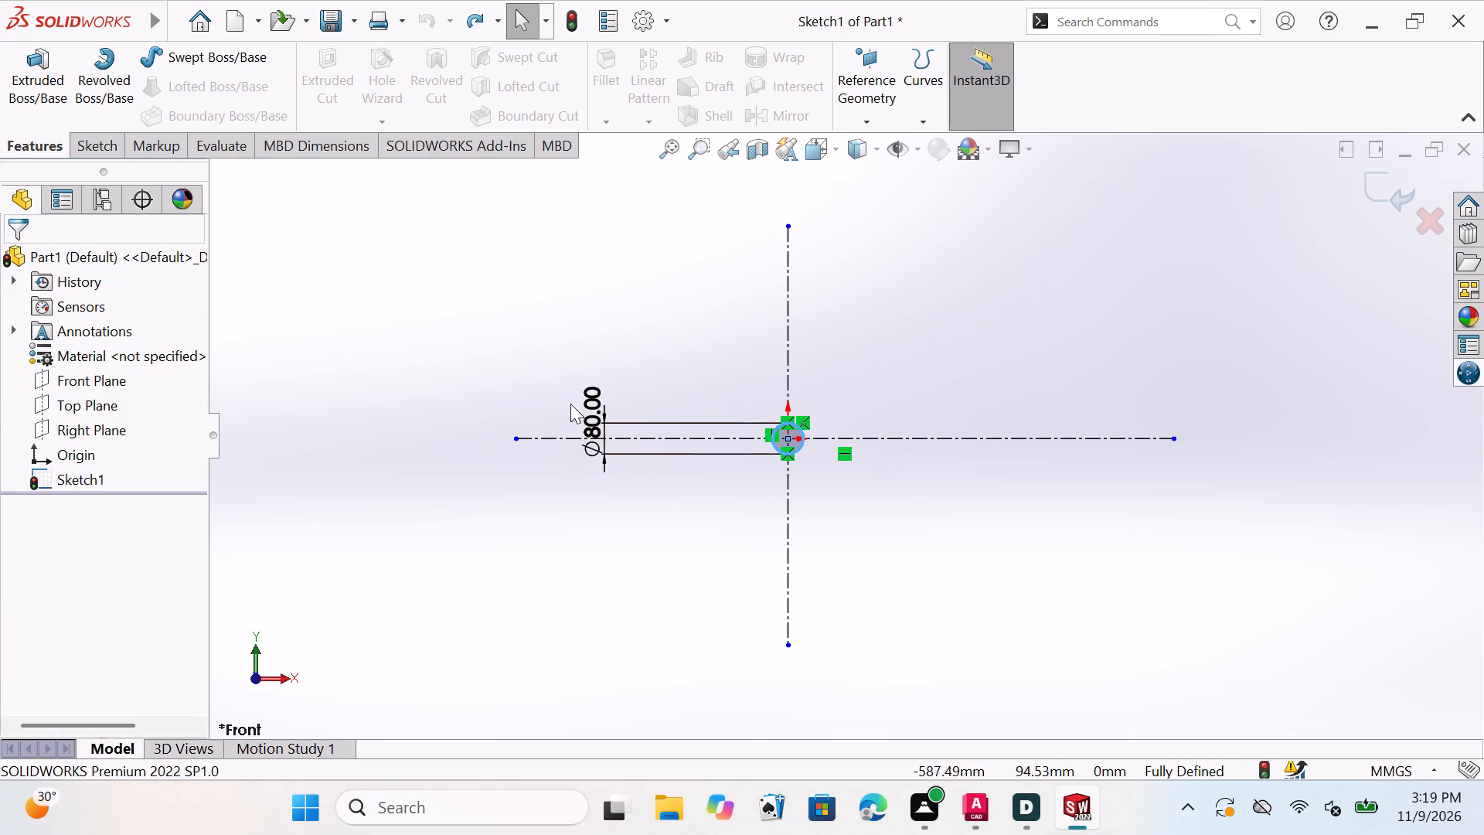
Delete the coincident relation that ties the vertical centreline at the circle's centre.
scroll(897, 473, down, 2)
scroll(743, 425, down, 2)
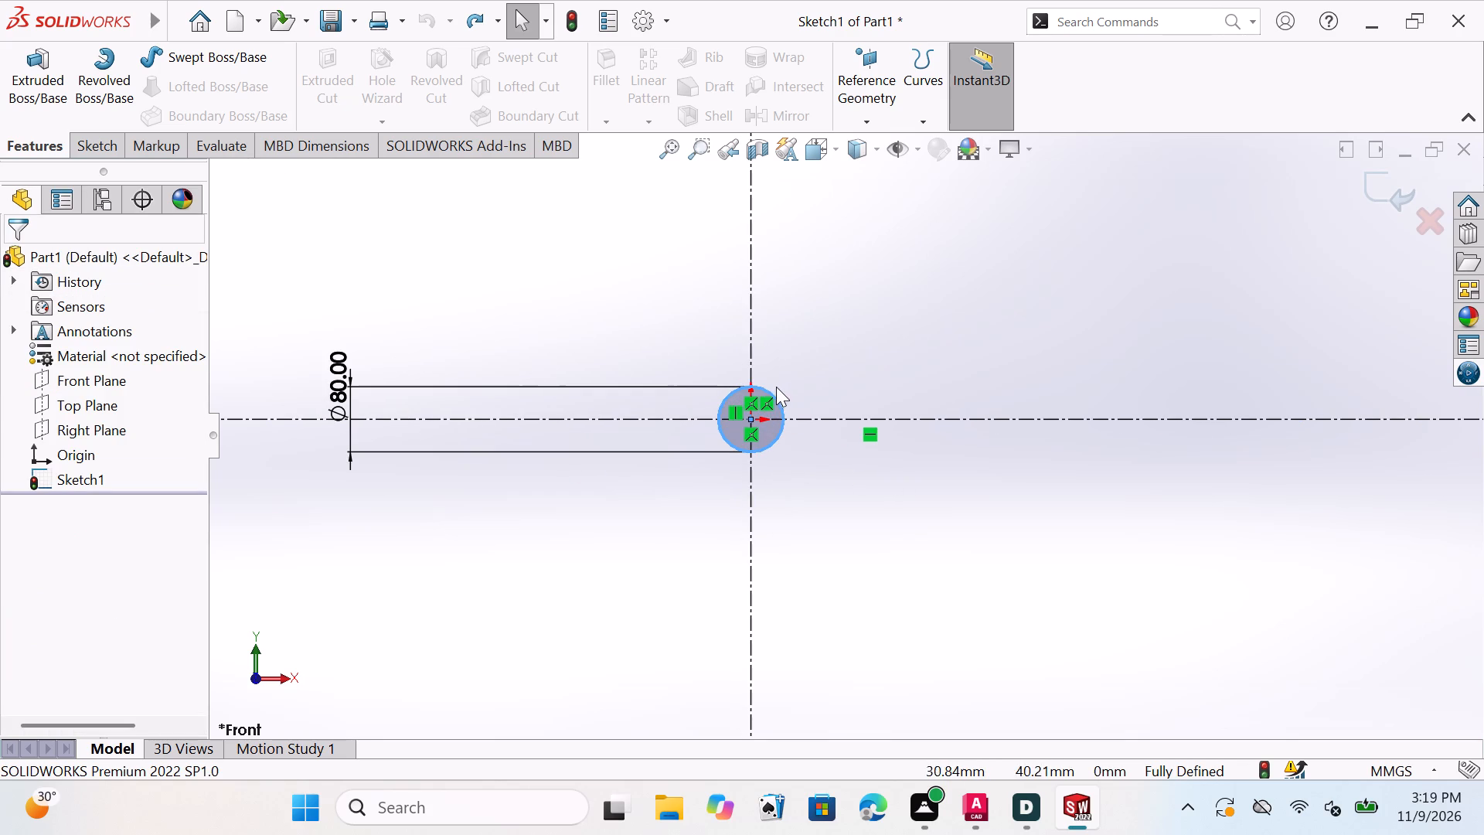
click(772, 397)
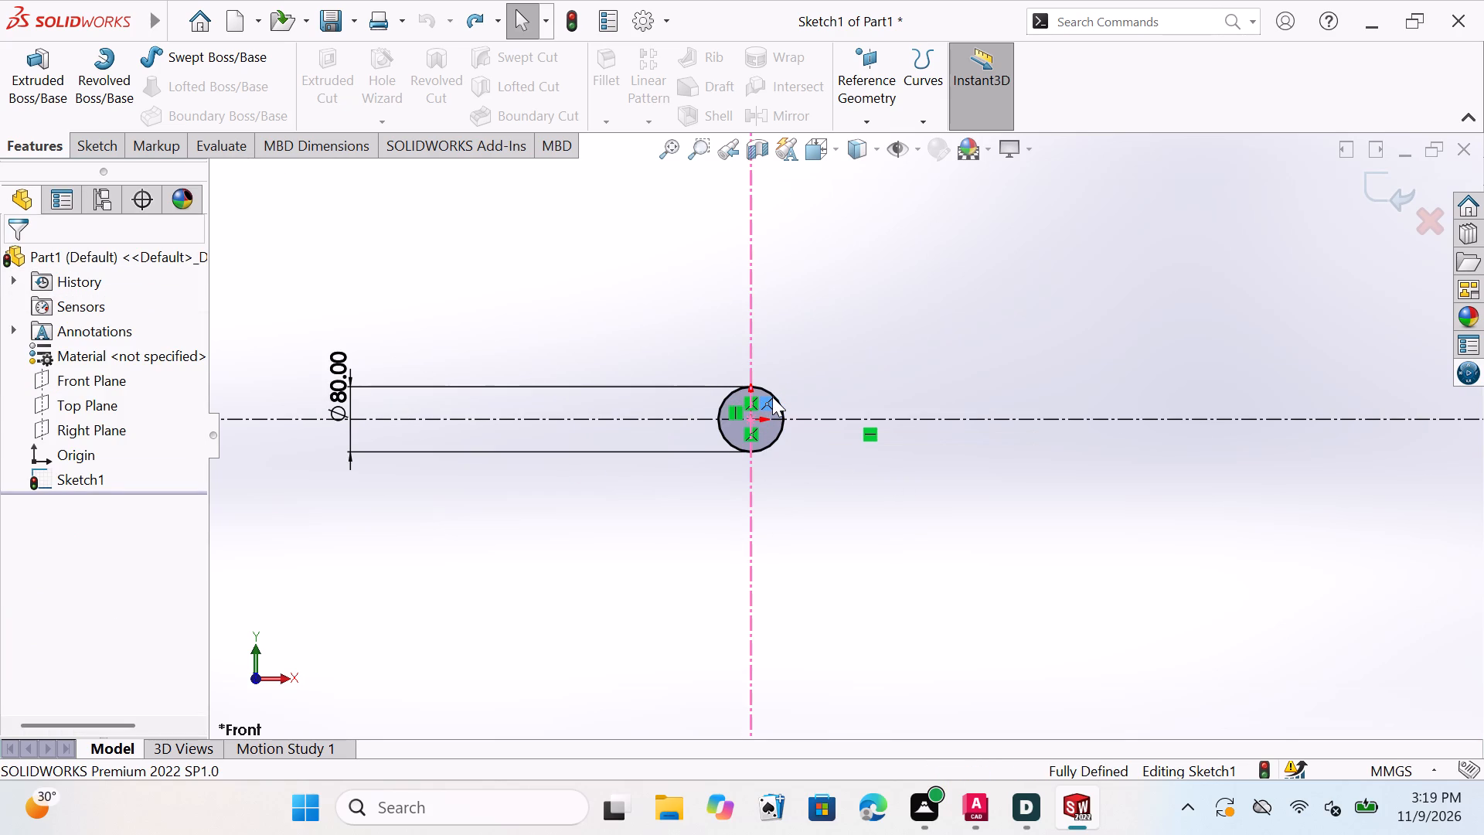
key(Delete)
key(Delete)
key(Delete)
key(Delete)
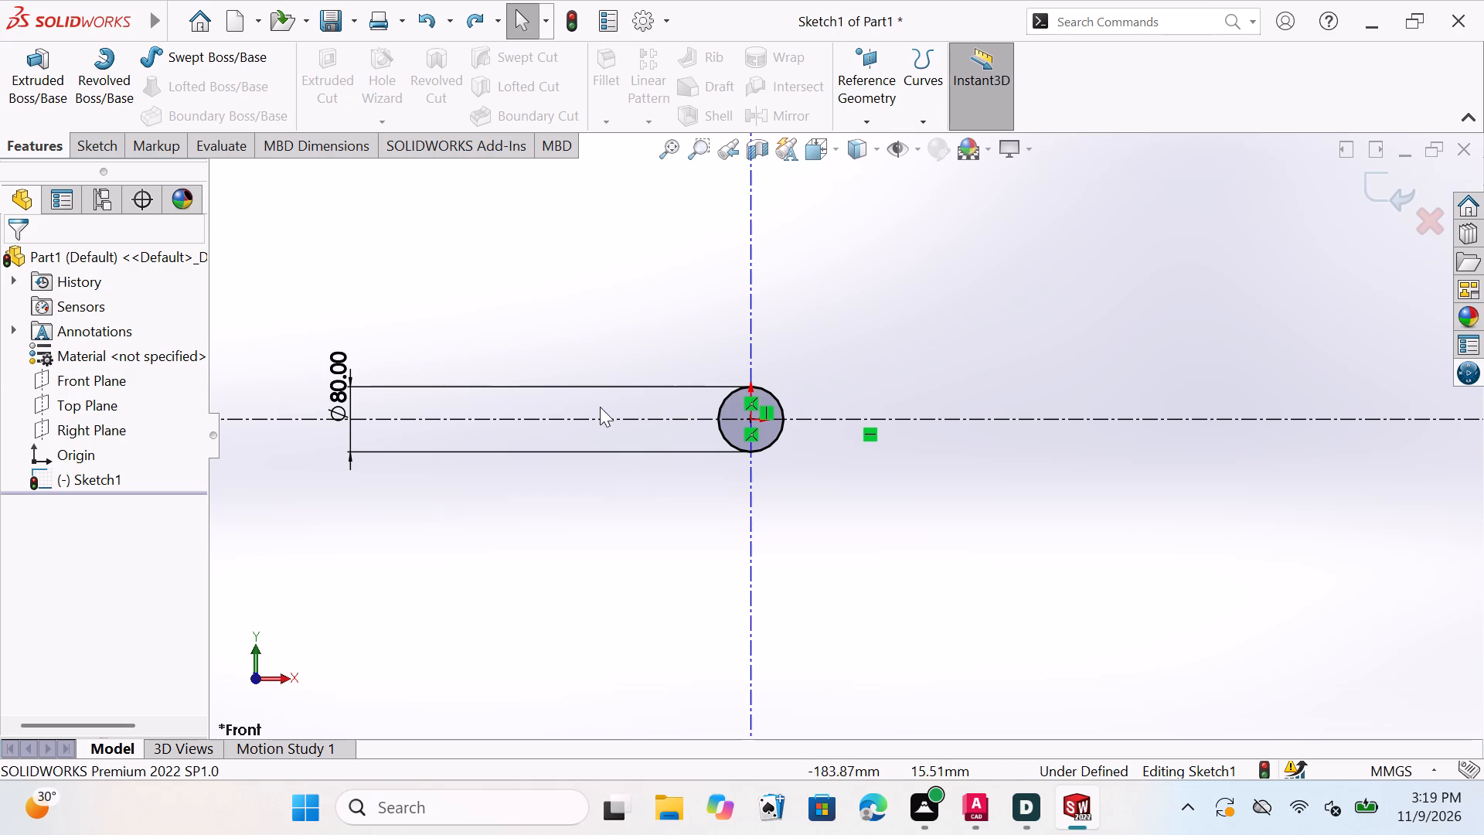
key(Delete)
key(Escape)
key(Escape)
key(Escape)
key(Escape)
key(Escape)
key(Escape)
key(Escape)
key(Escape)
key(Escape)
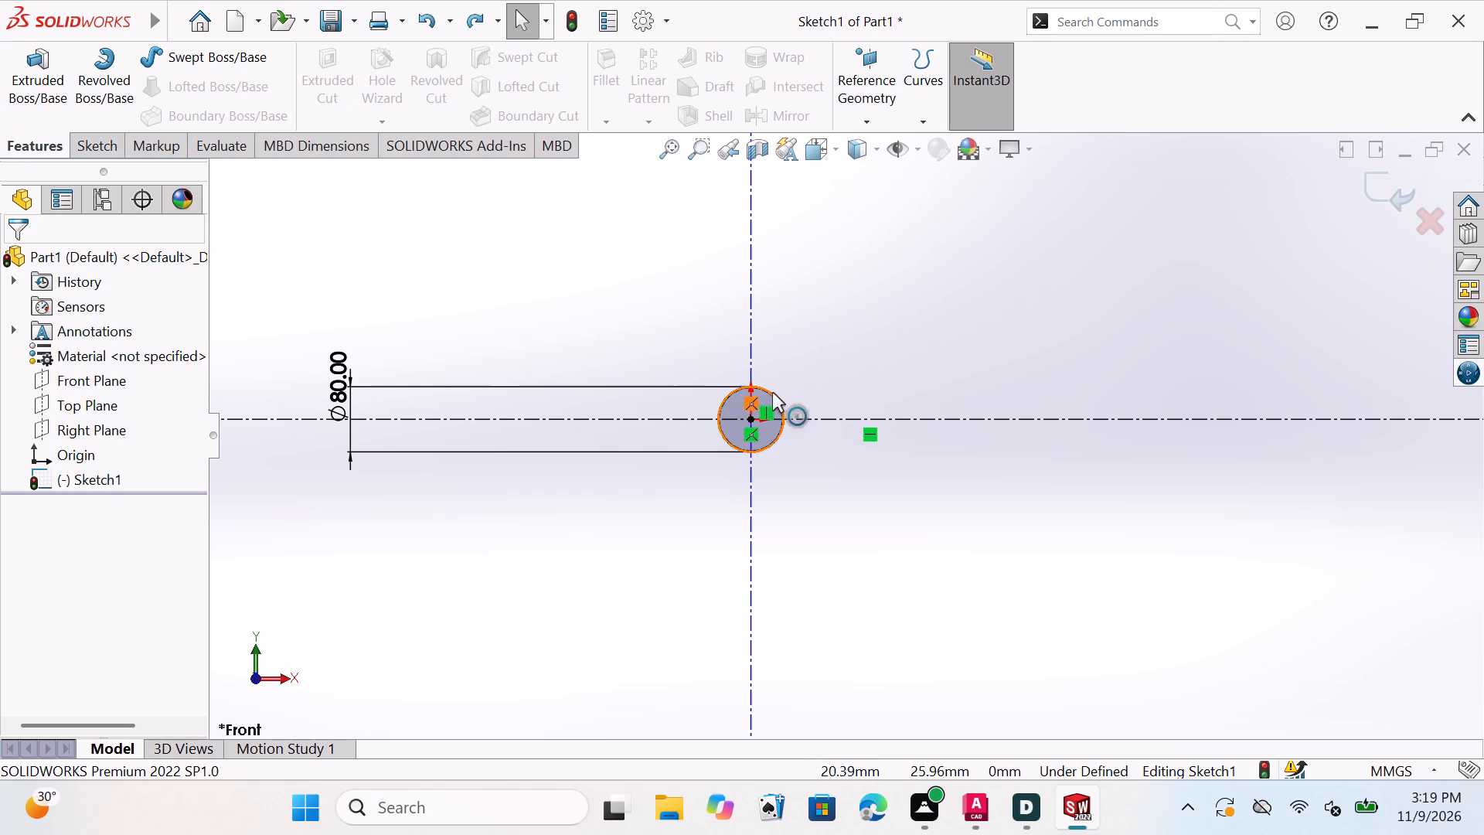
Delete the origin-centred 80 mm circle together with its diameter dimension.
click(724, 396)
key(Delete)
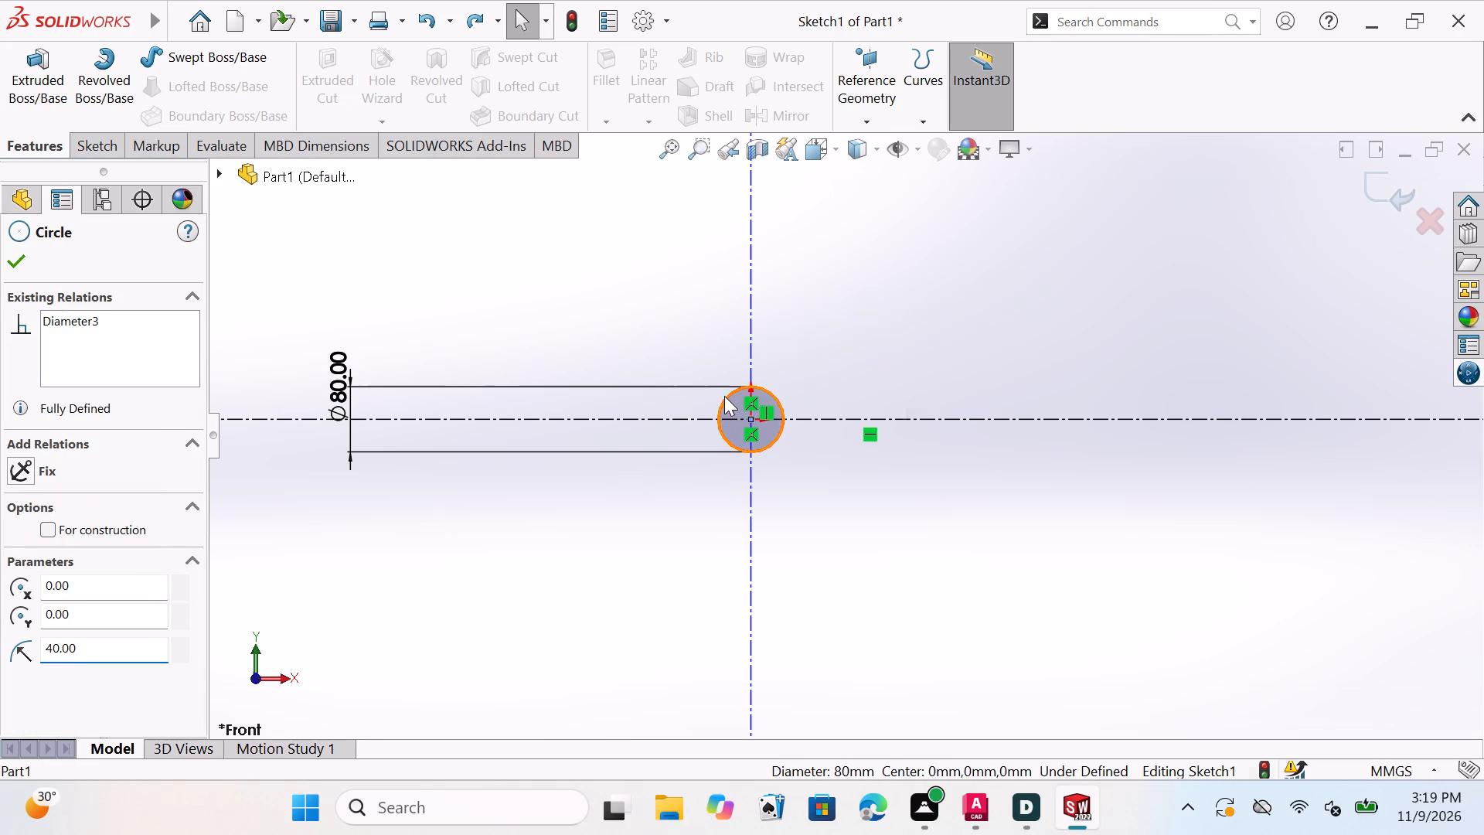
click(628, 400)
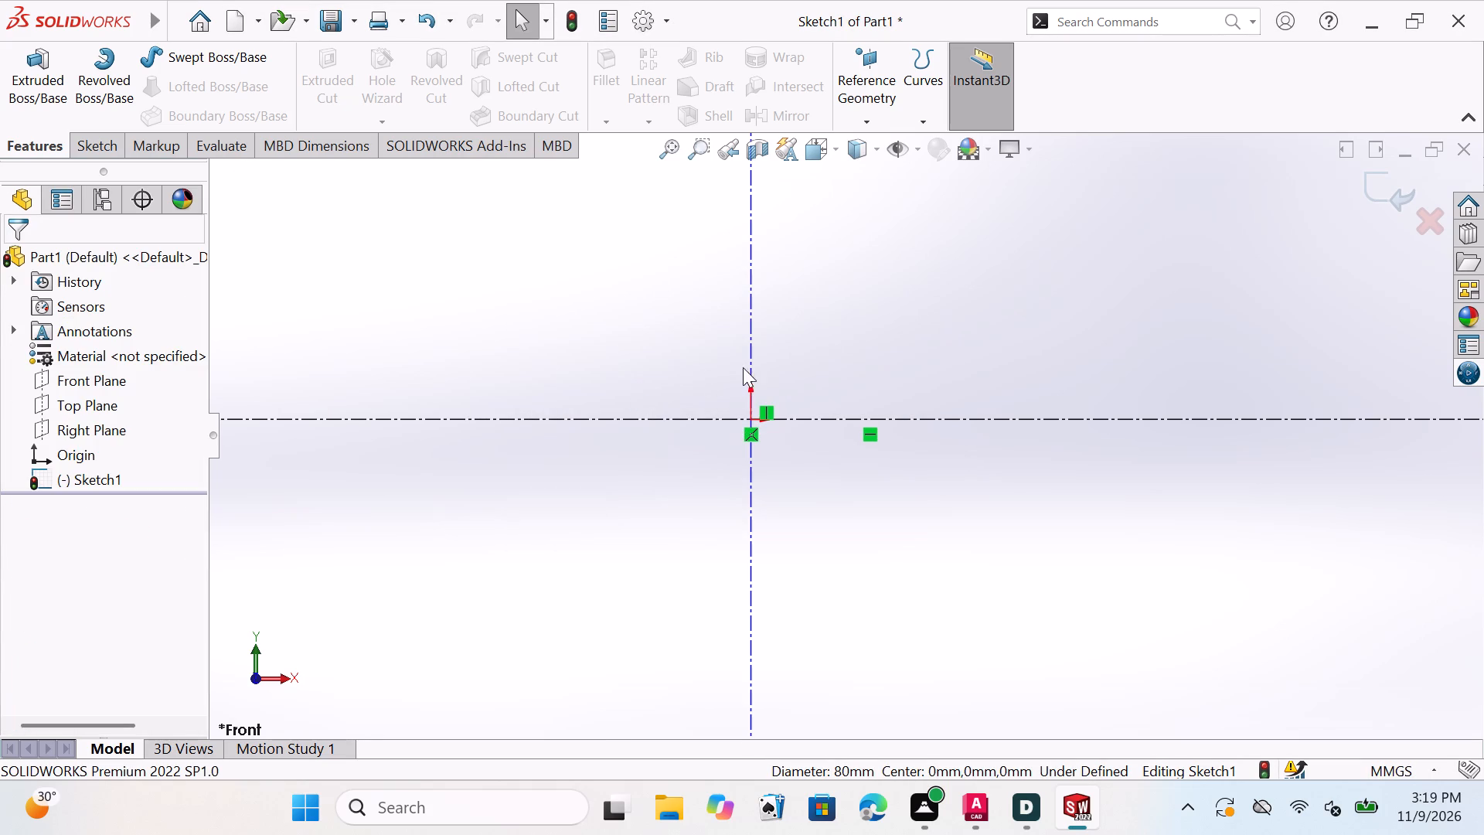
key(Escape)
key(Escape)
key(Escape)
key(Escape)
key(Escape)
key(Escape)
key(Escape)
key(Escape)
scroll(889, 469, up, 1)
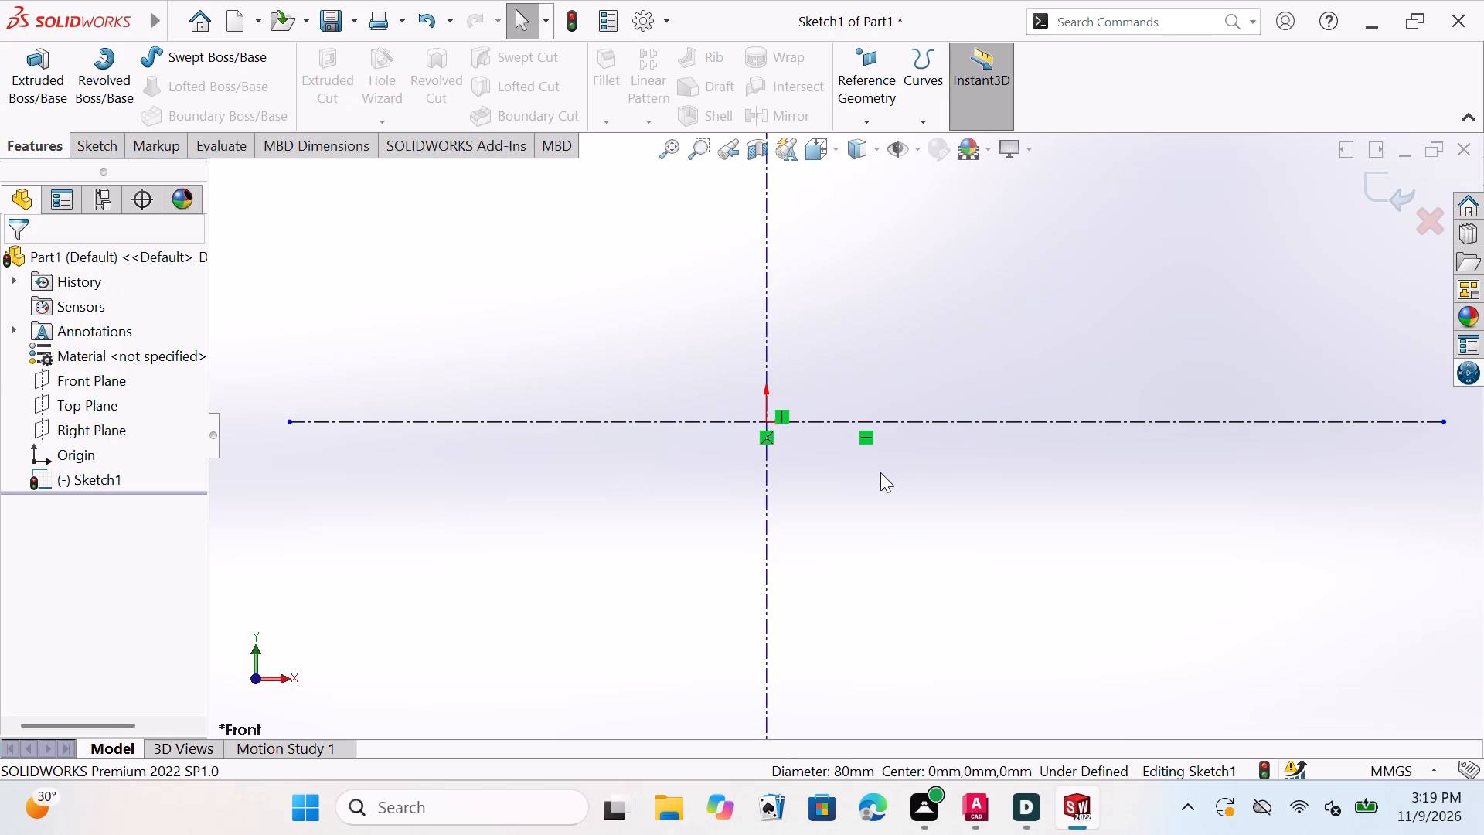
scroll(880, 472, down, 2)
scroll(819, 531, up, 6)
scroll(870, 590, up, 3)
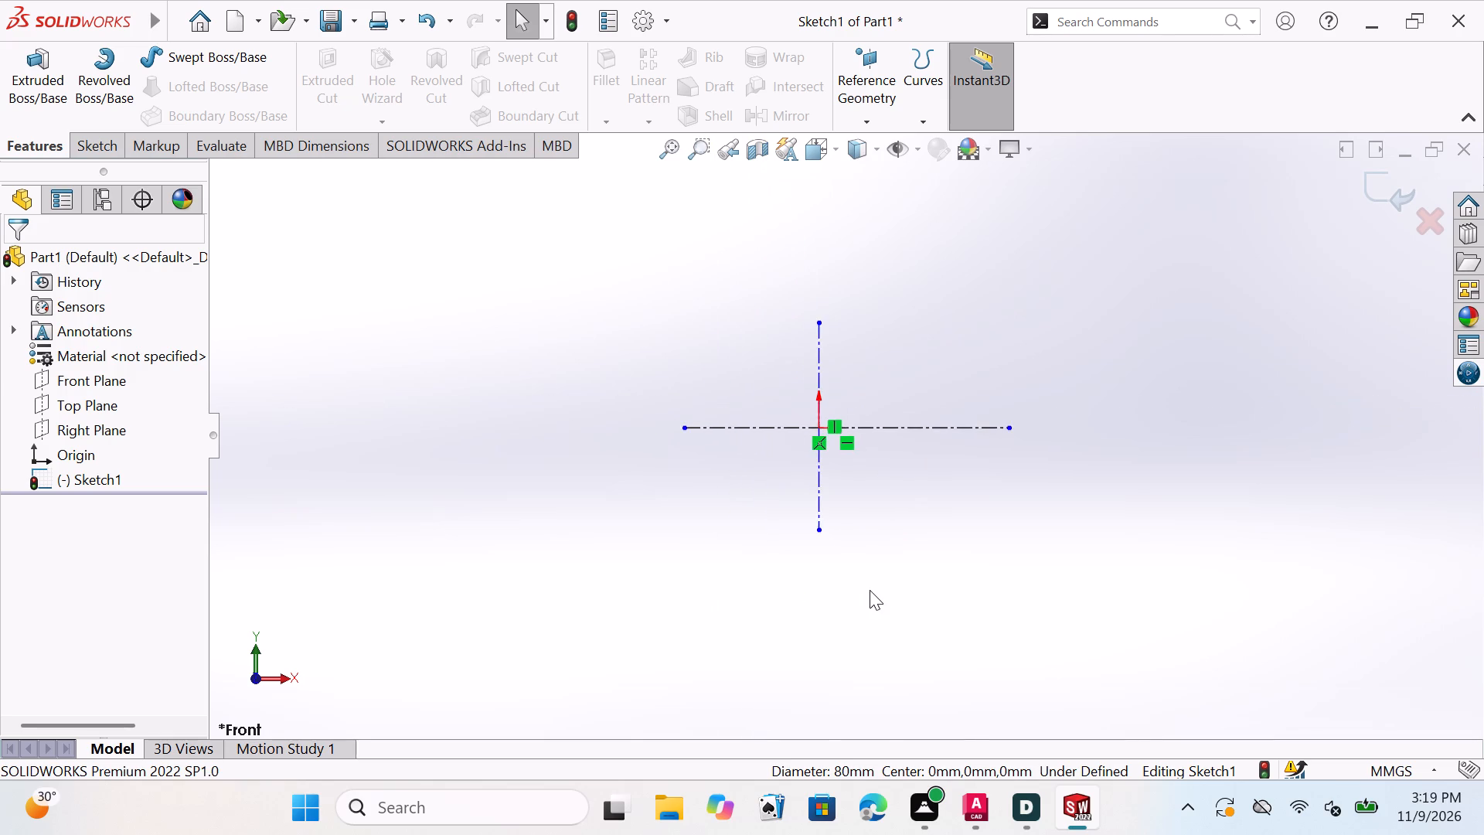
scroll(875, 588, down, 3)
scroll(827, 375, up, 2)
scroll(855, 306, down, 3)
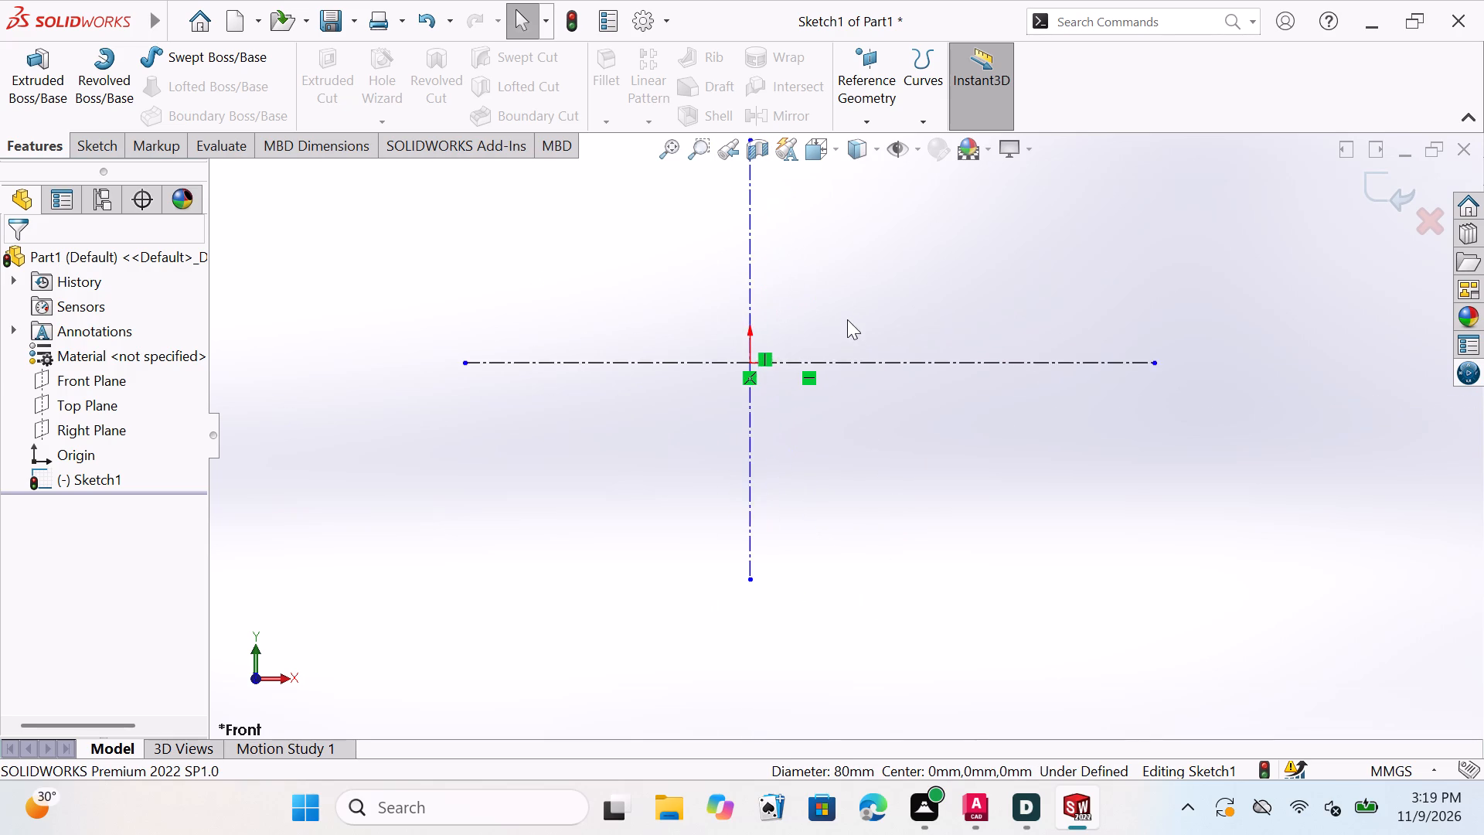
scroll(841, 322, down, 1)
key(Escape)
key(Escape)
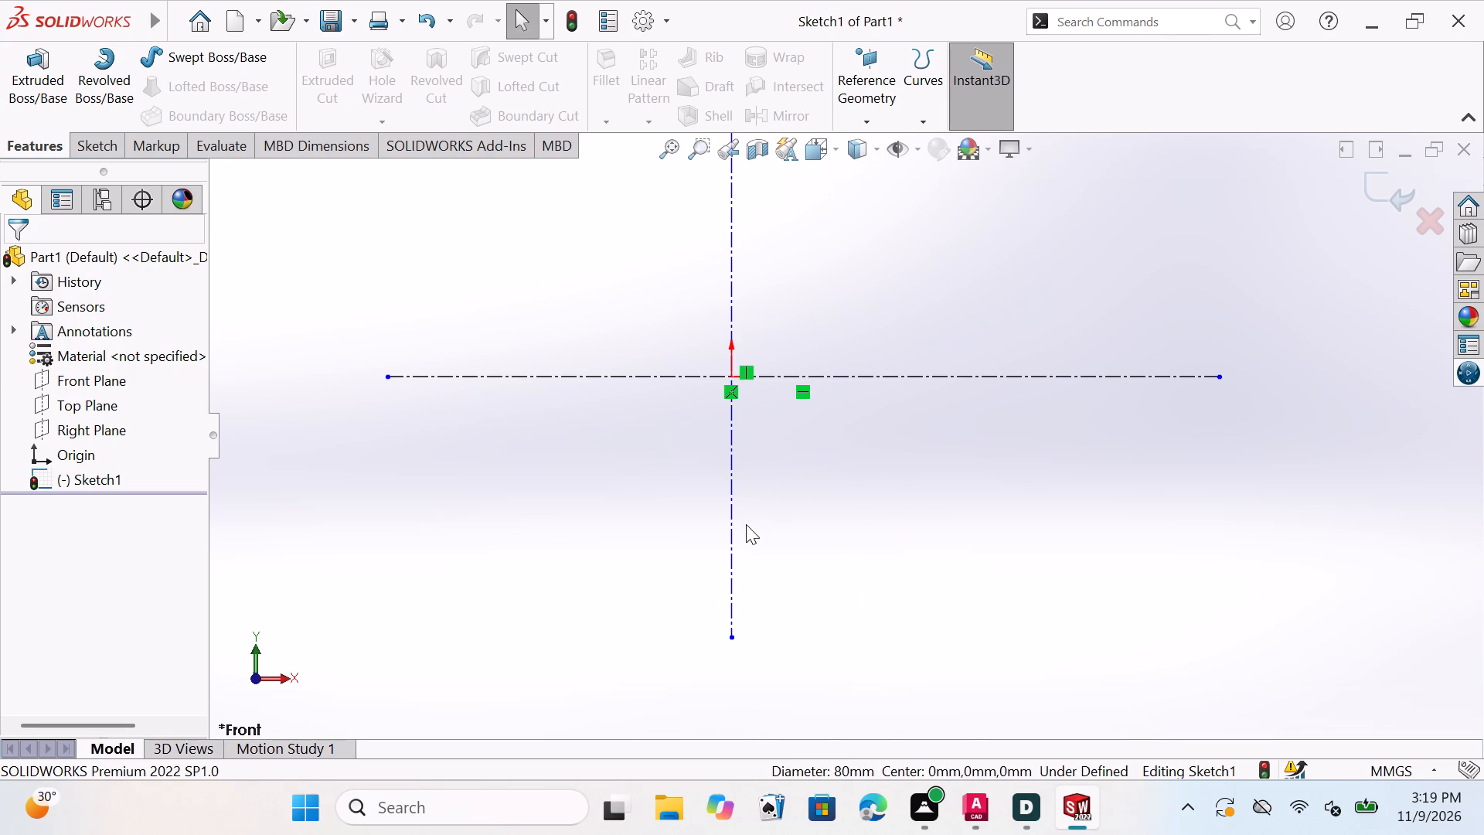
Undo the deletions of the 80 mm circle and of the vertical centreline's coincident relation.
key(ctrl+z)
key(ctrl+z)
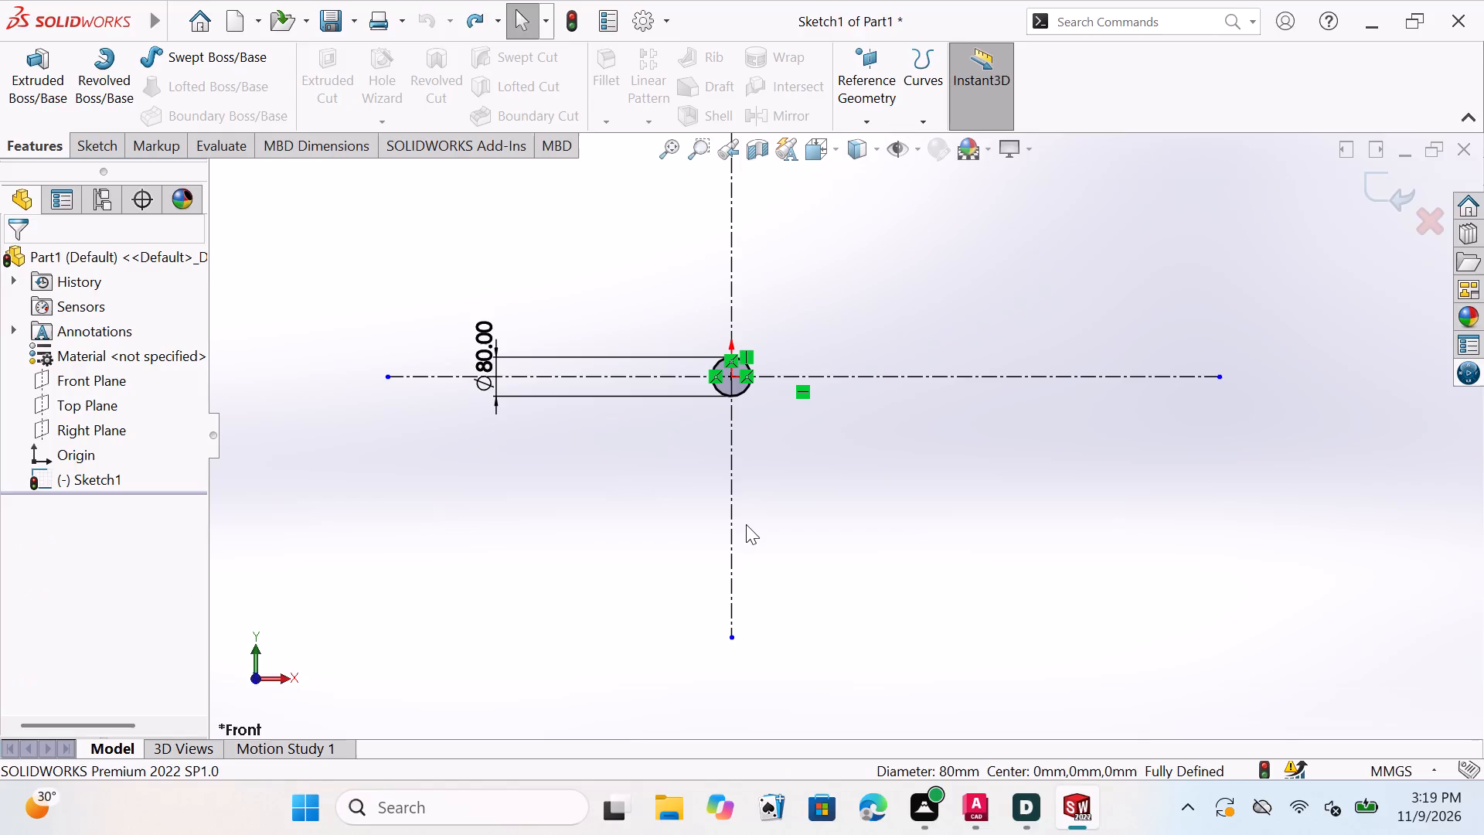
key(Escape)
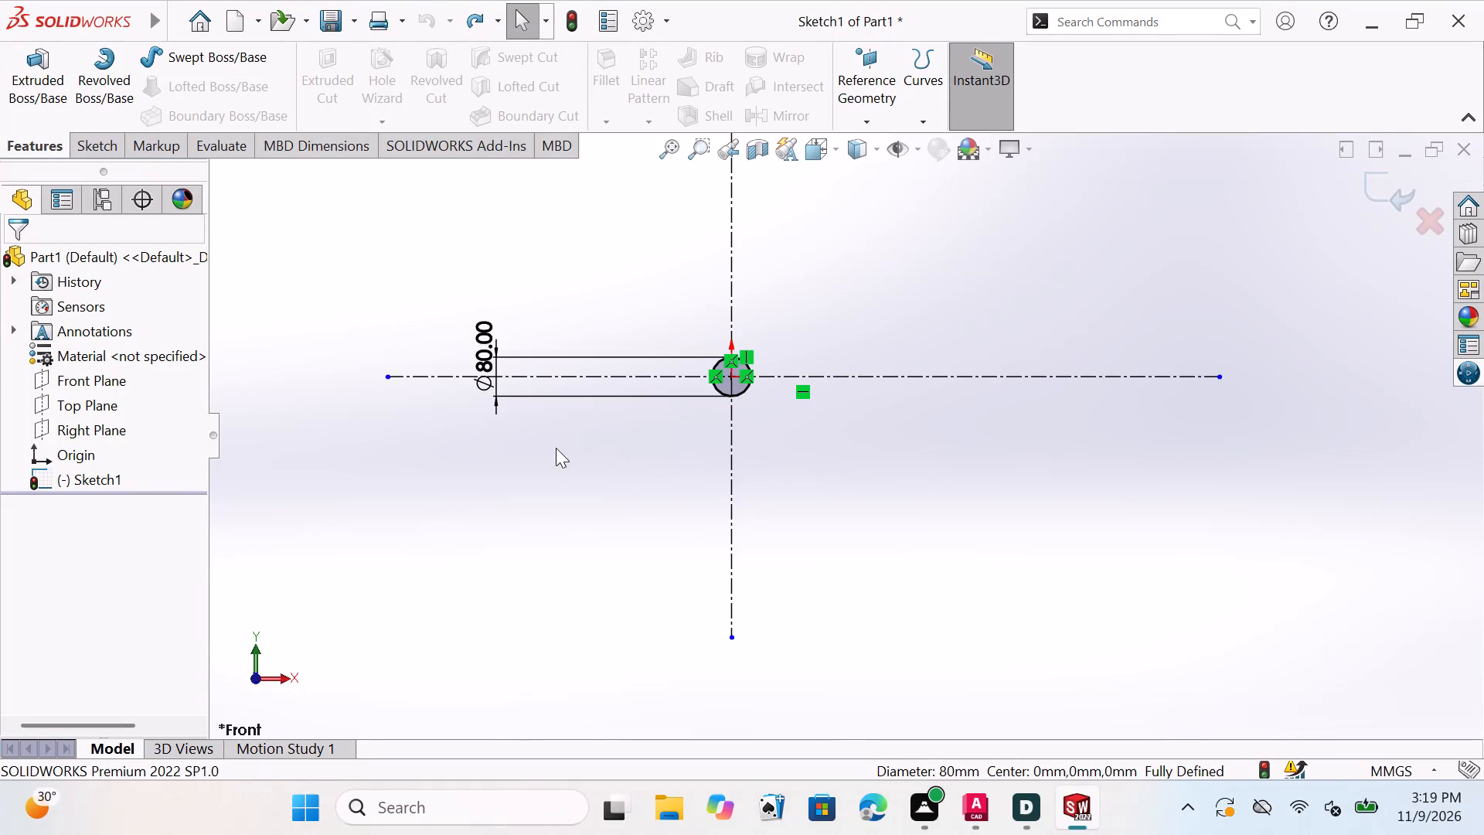
Delete only the origin-centred 80 mm circle, keeping the two centrelines and their relations.
click(720, 361)
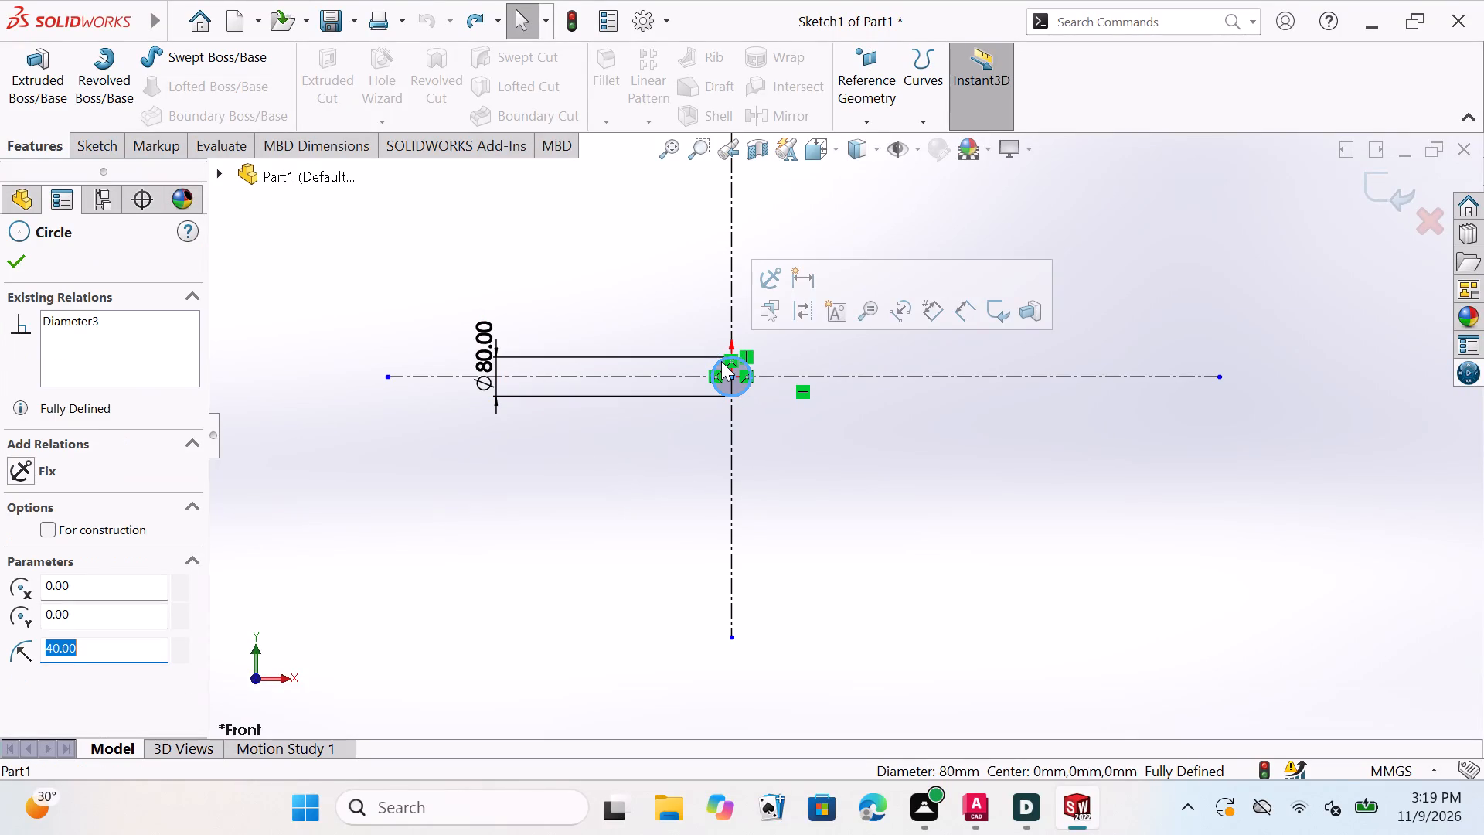
key(Delete)
click(621, 402)
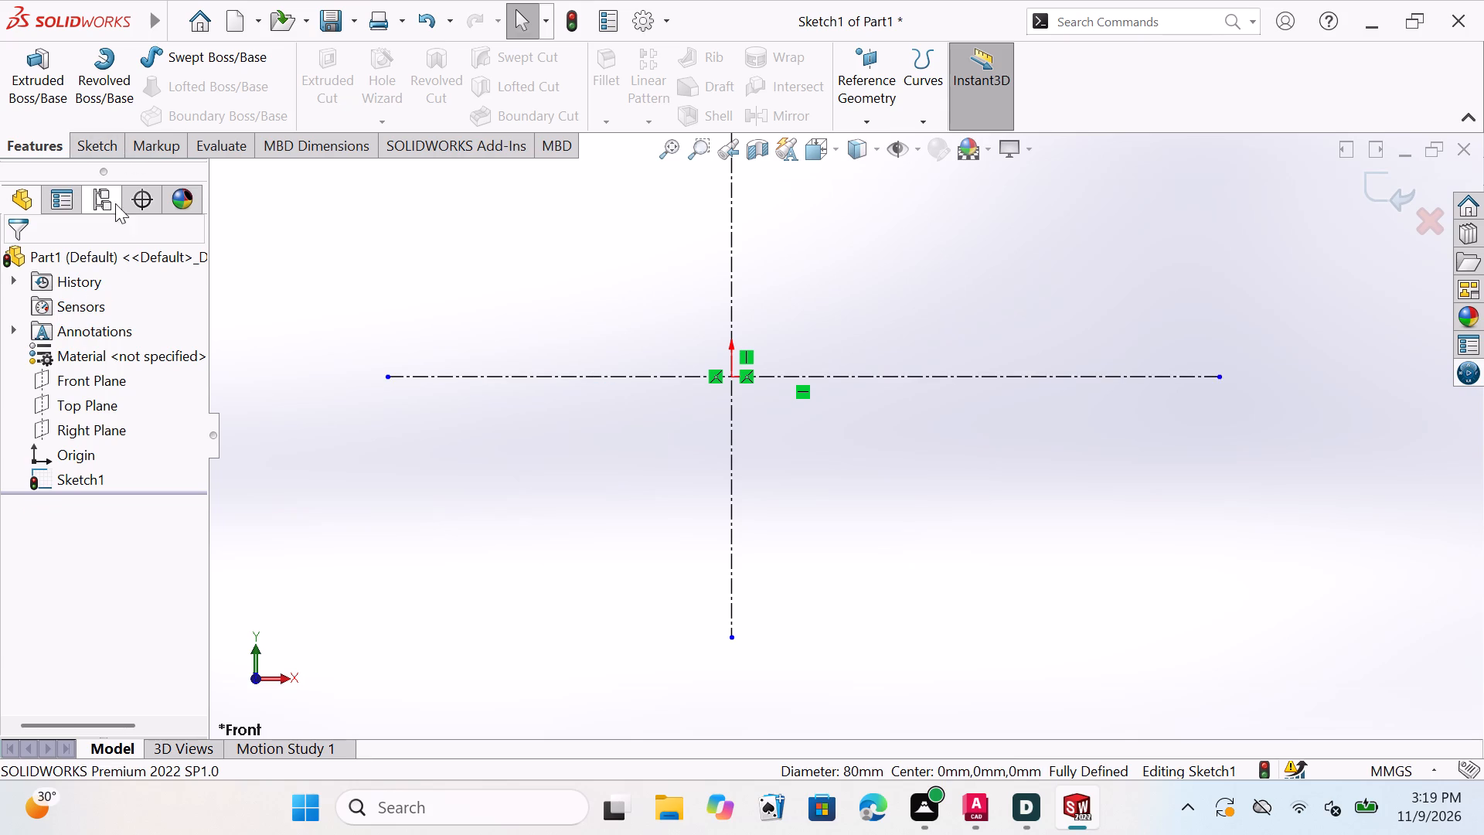
Sketch a centre-point circle of about 131.4 mm radius at the origin, where the two centrelines cross.
click(91, 141)
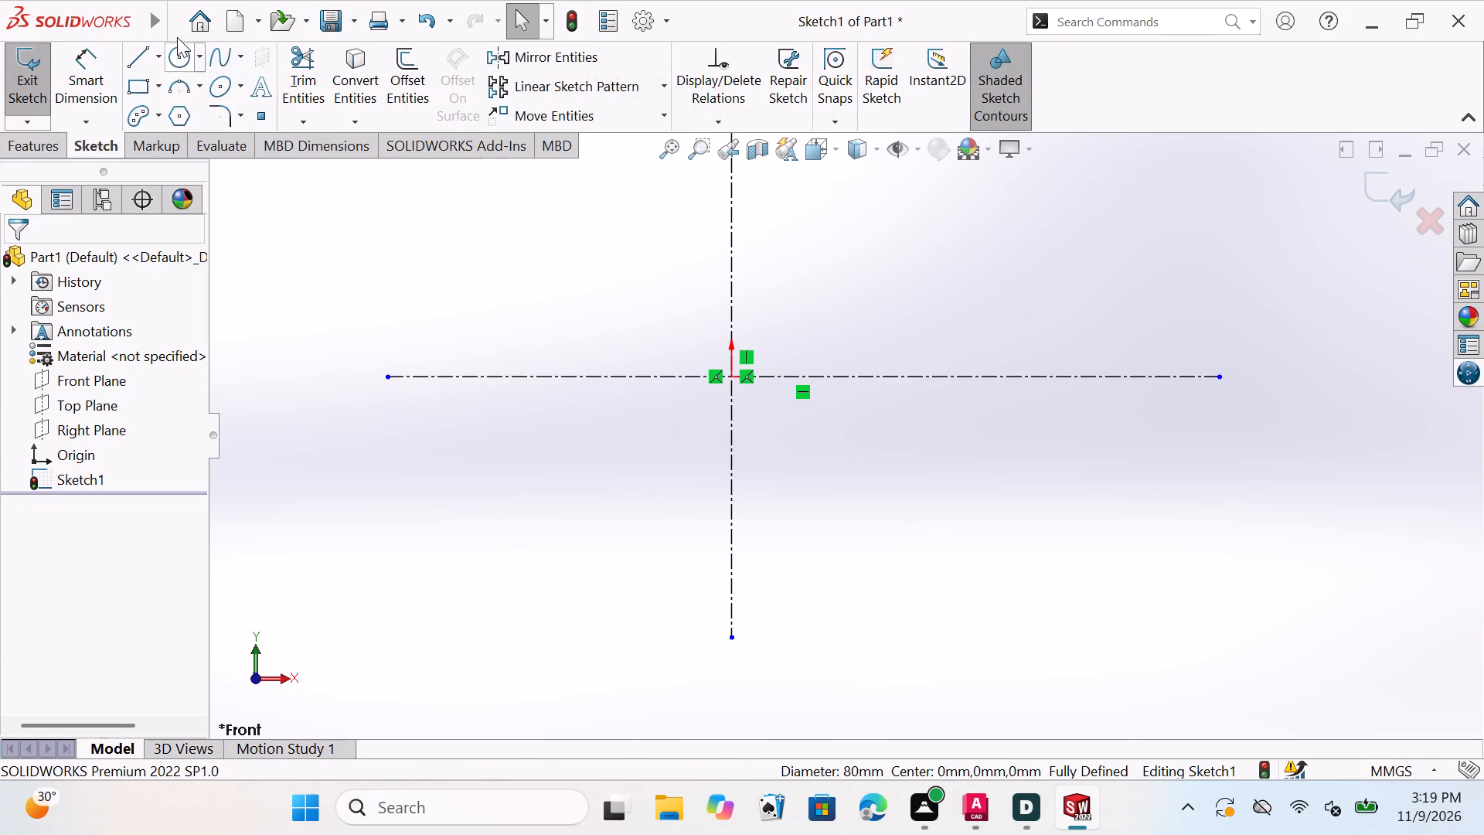
click(181, 53)
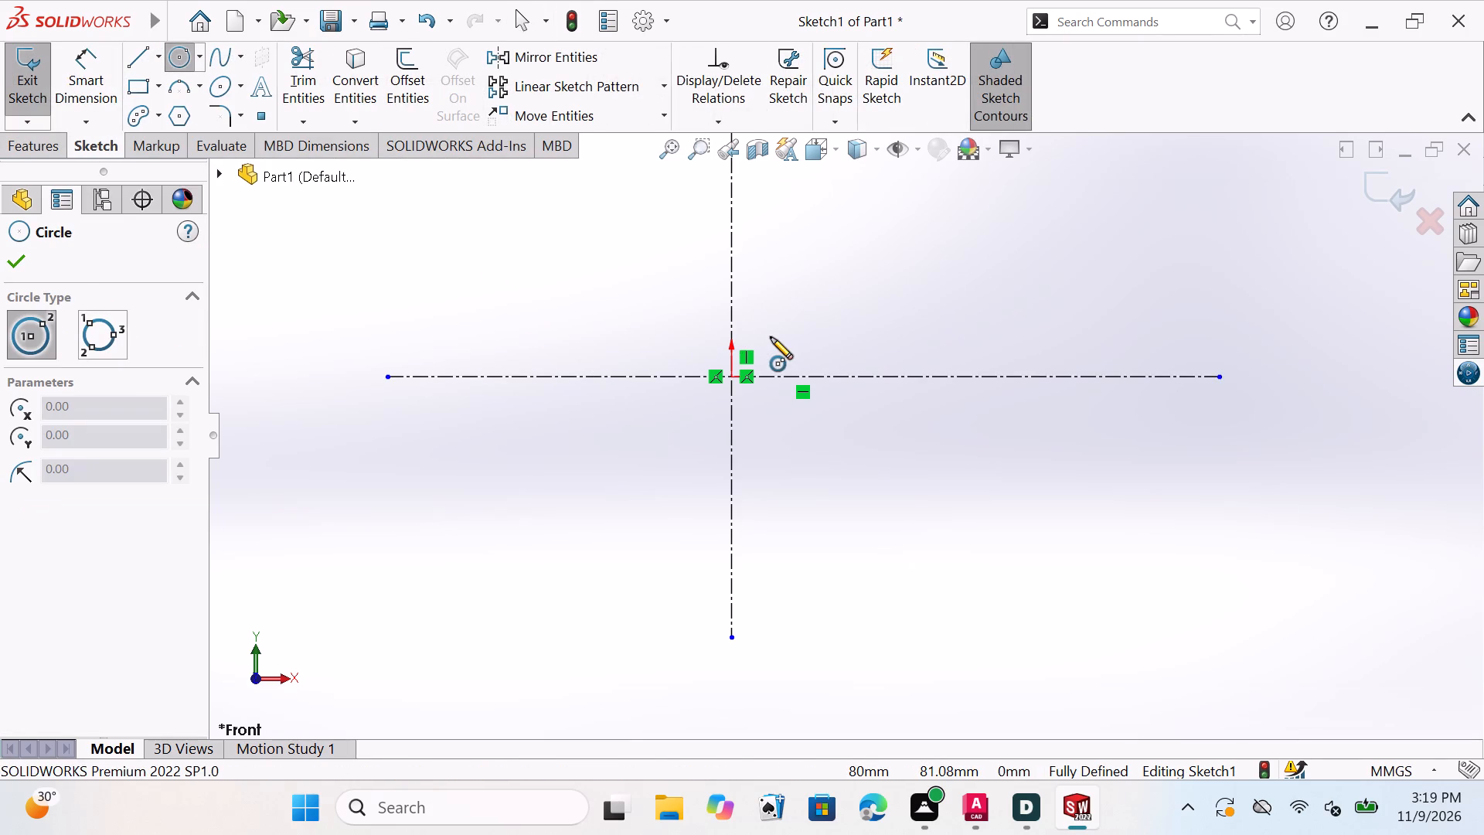
scroll(771, 337, down, 2)
scroll(692, 428, down, 2)
scroll(756, 384, down, 1)
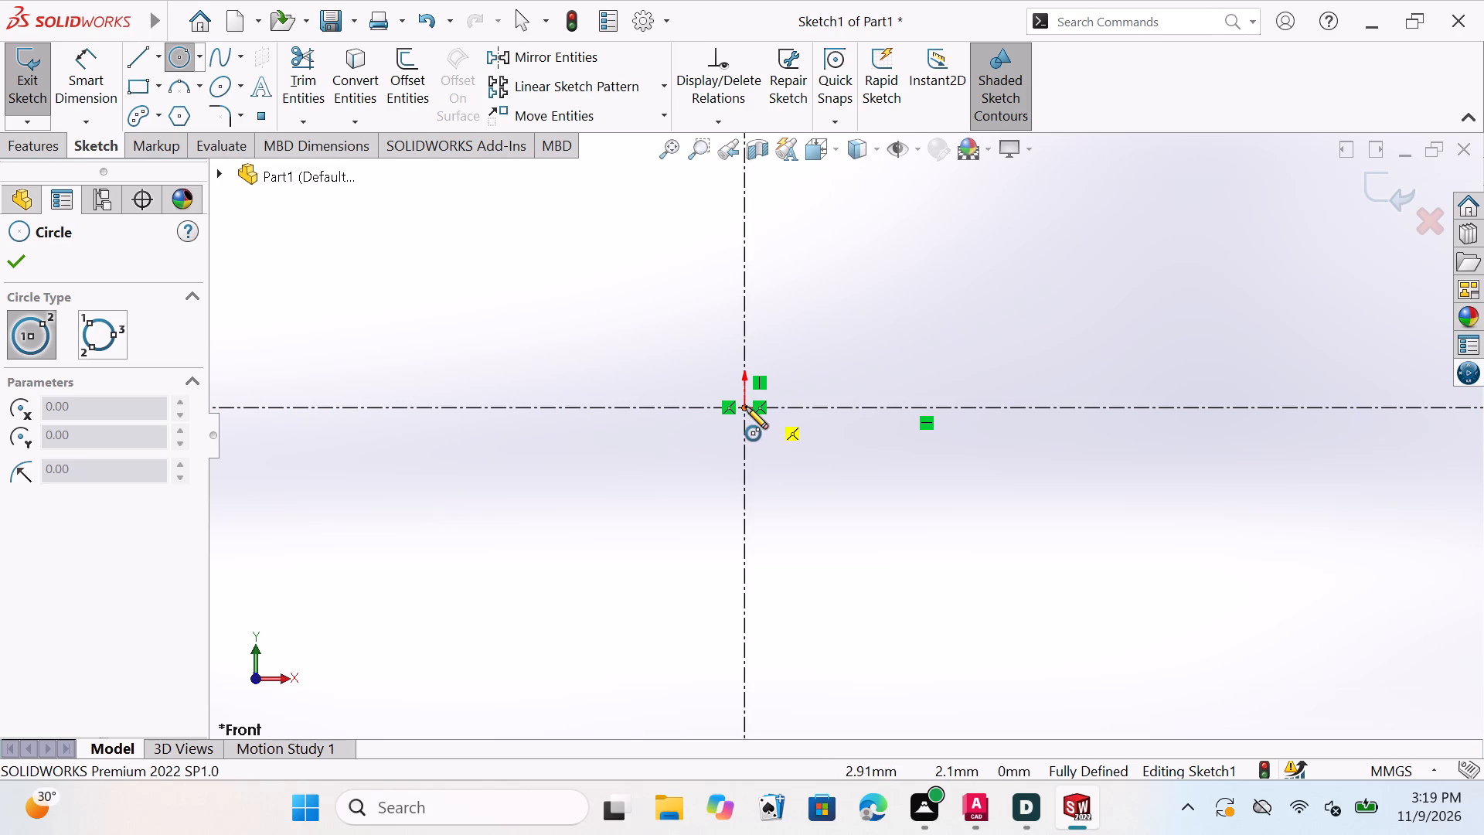
click(744, 407)
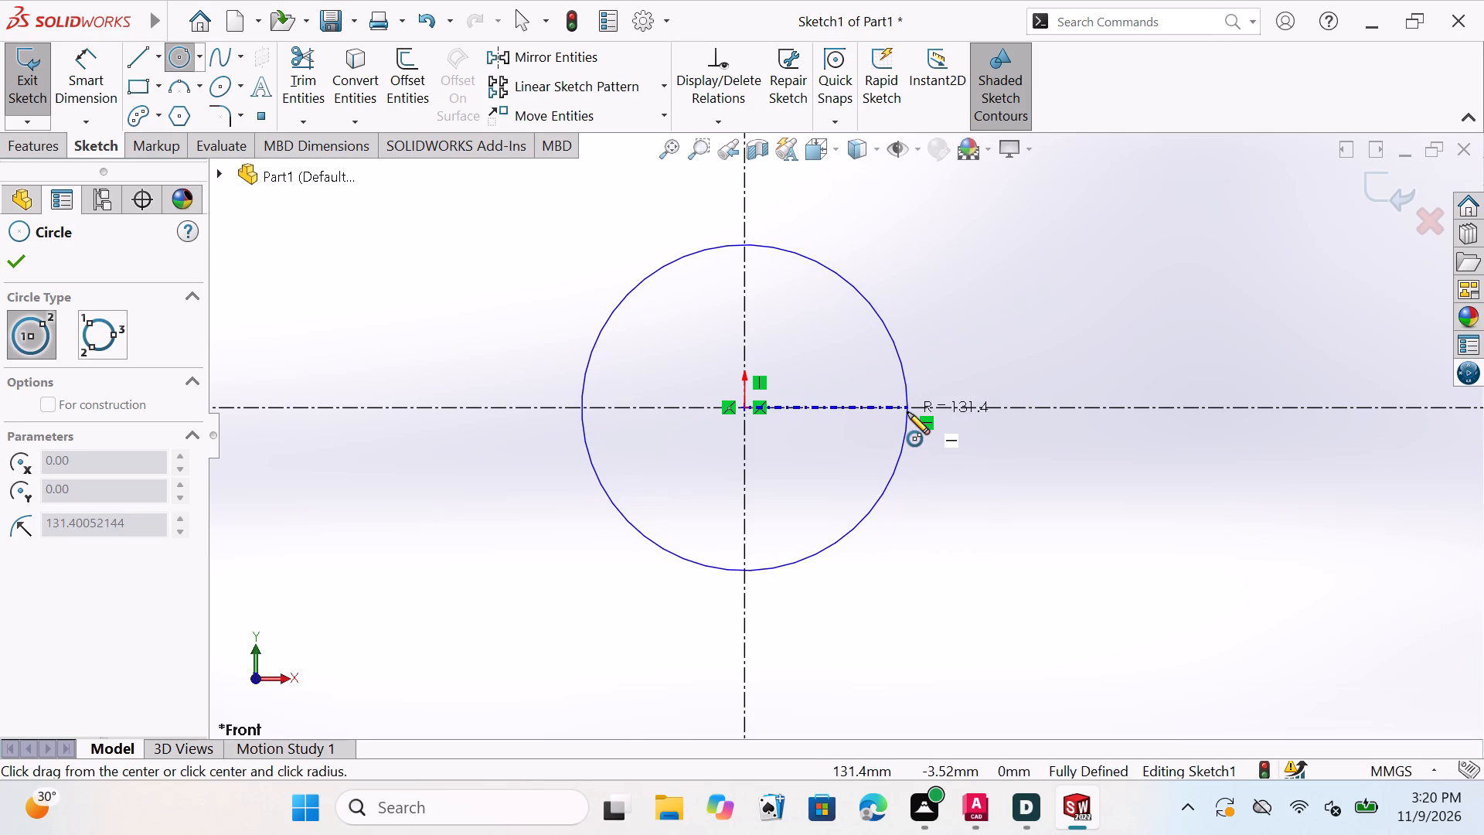
click(907, 412)
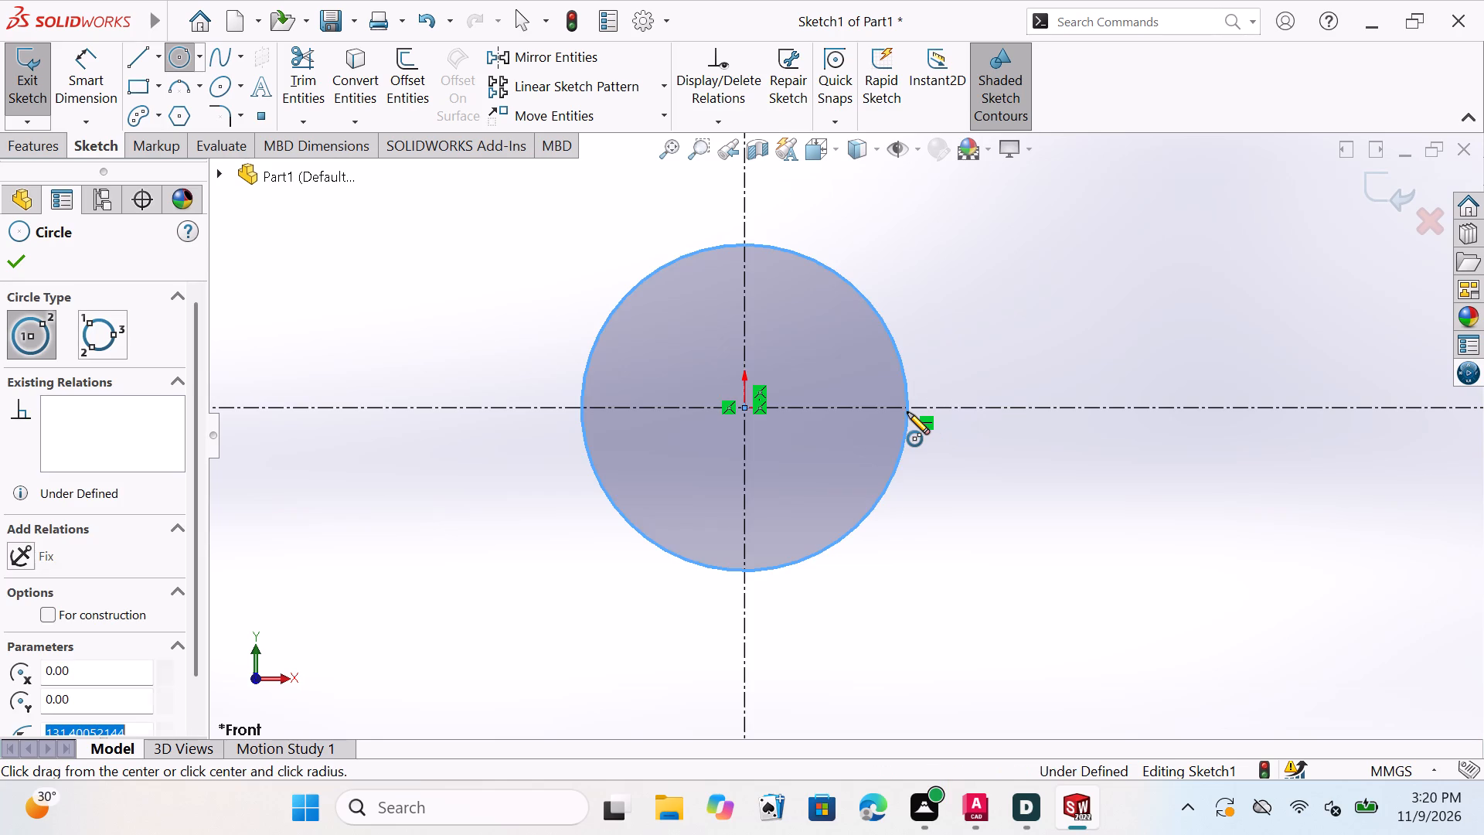
click(23, 265)
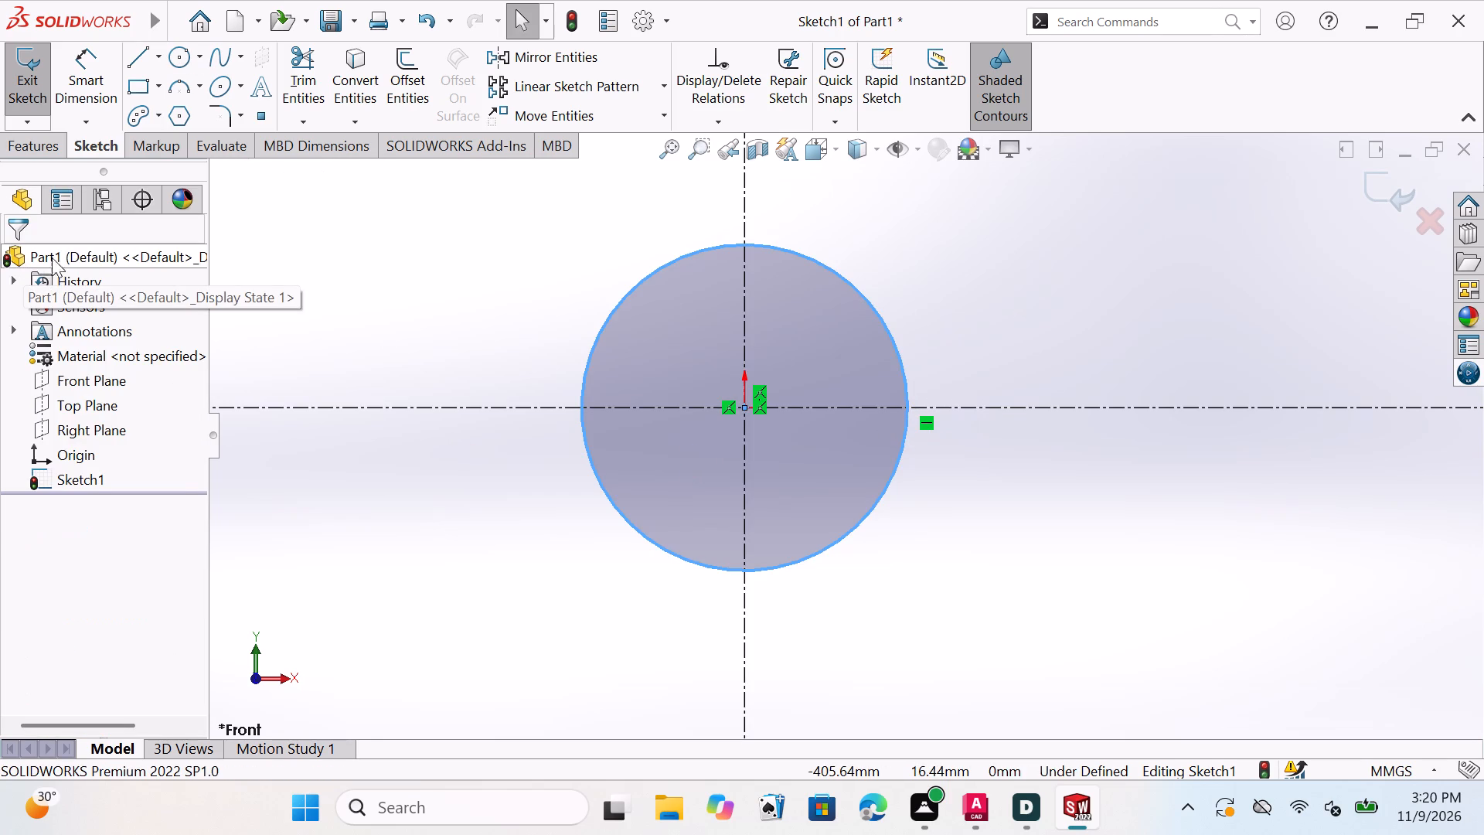
Dimension the diameter of the origin-centred circle and set it to 30 mm.
click(86, 76)
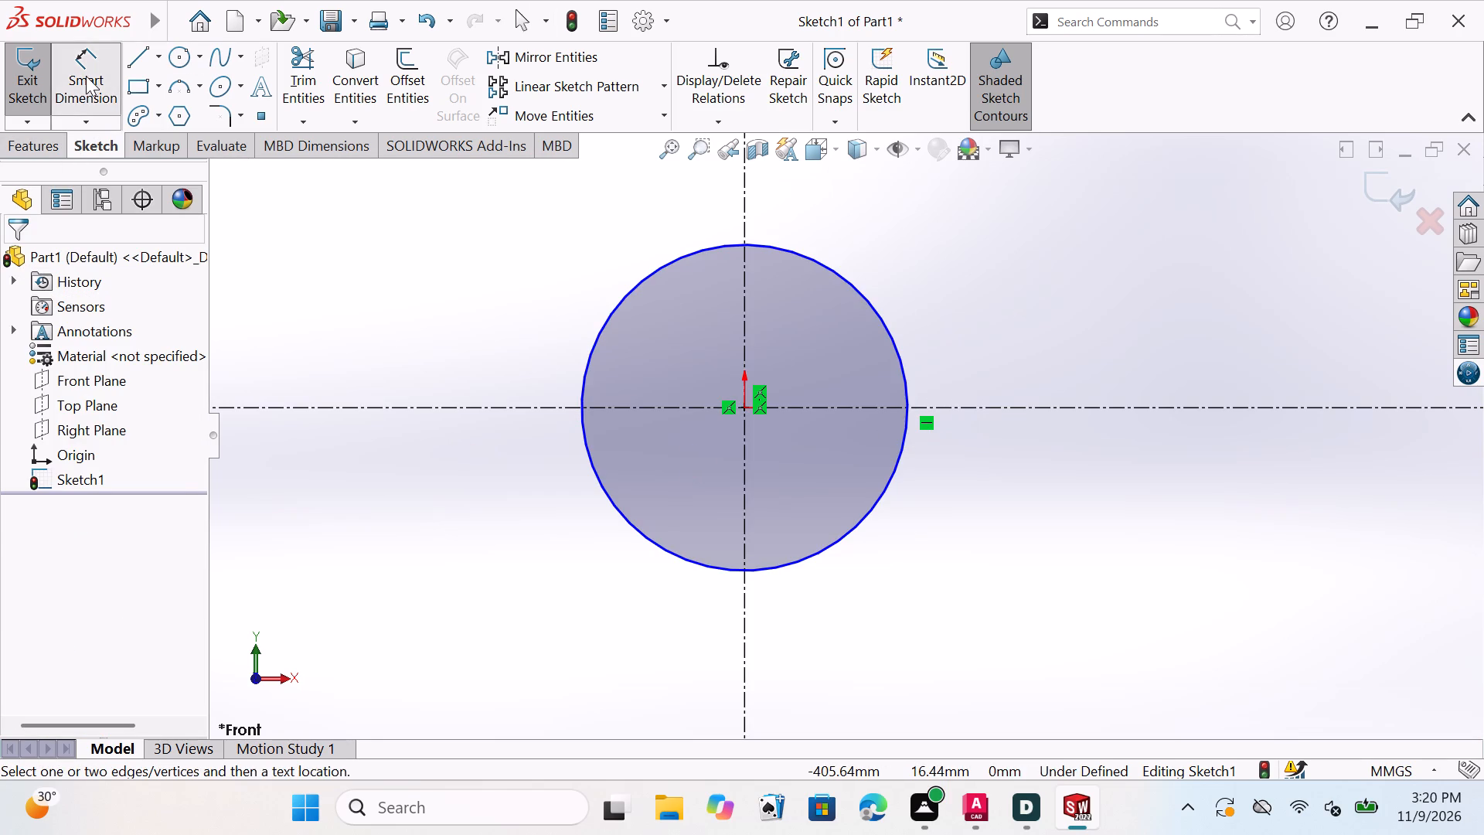
click(661, 267)
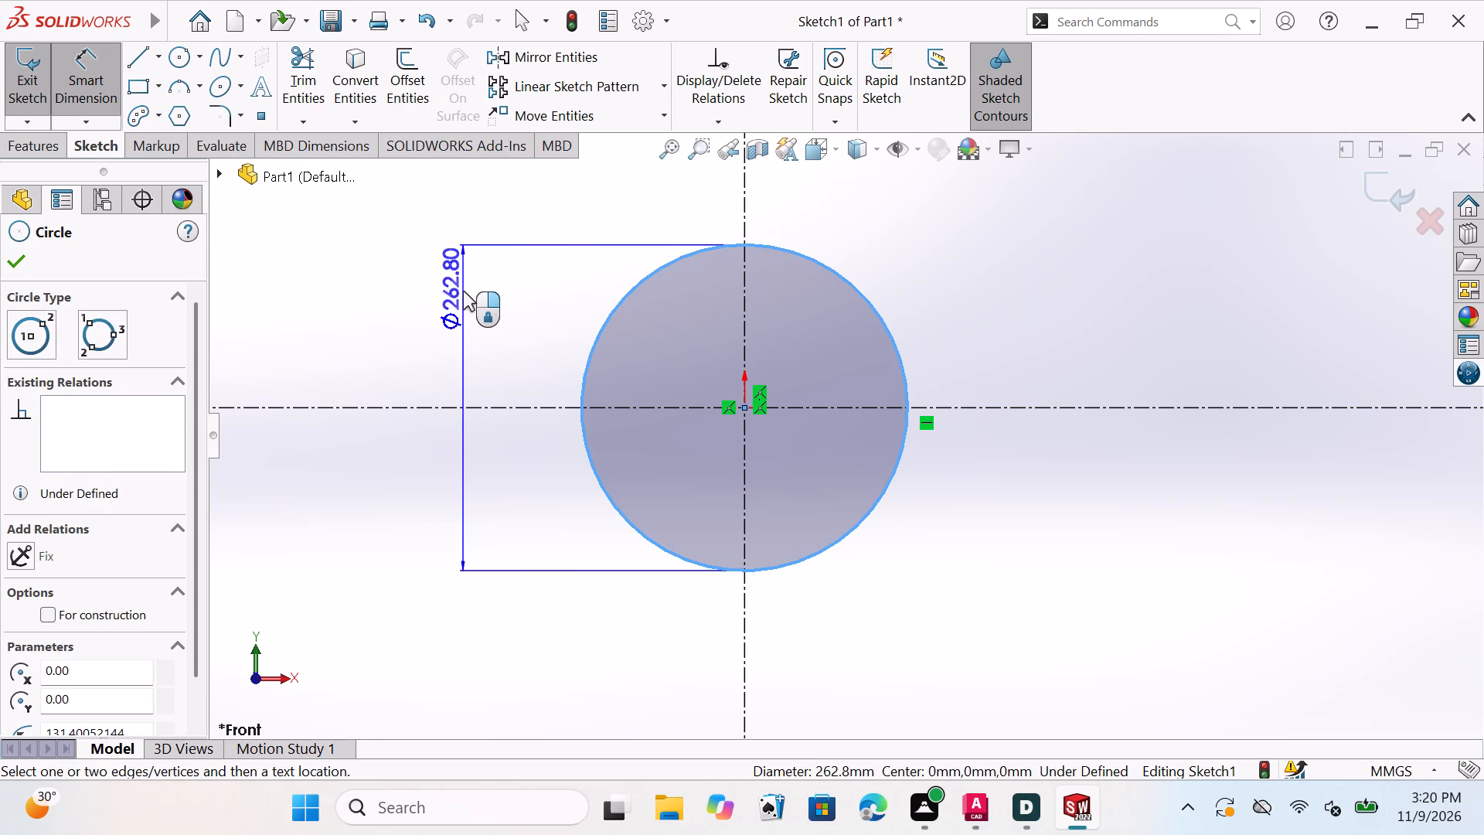
click(463, 291)
double_click(478, 315)
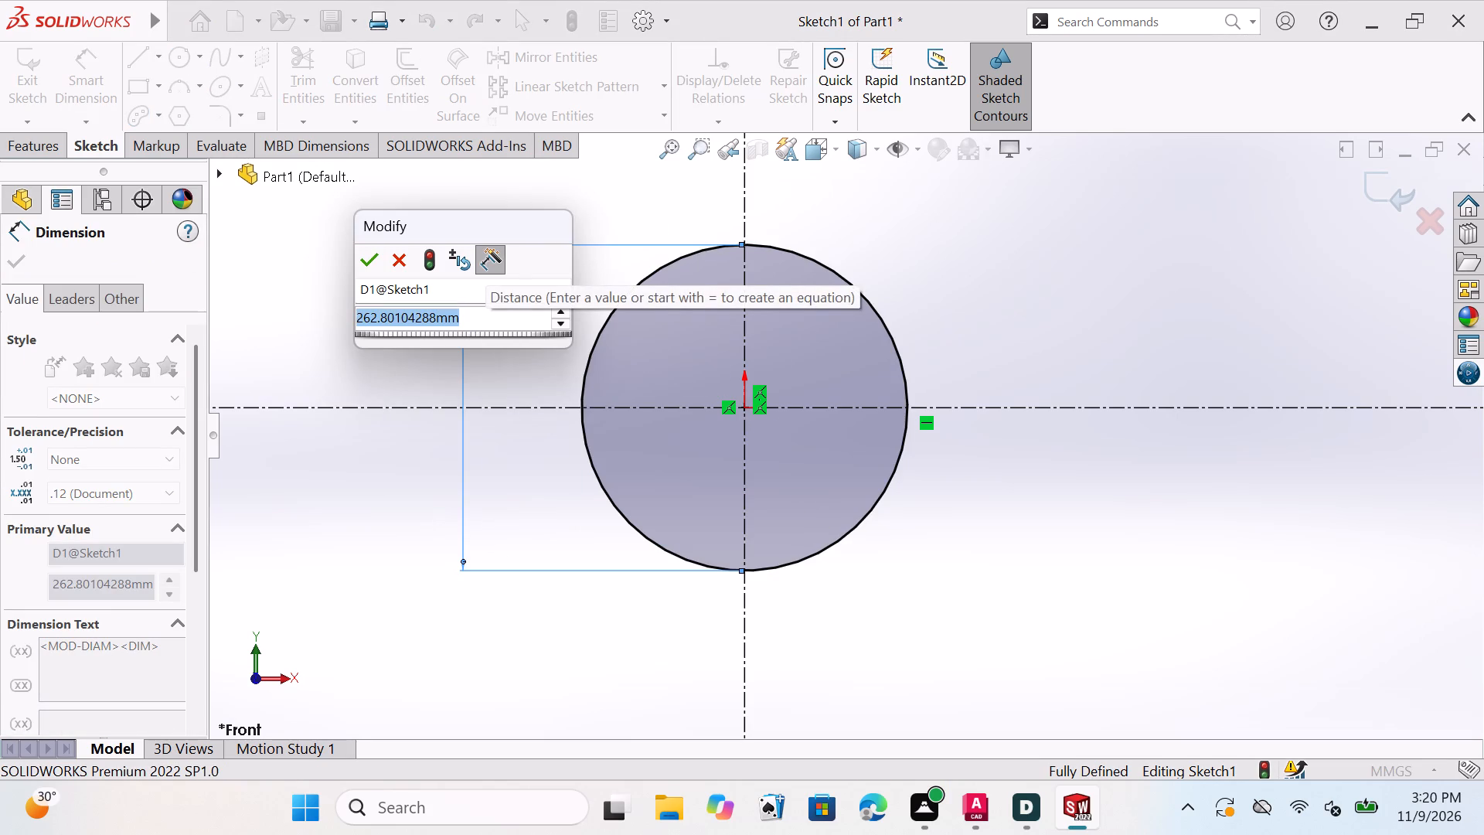
key(BackSpace)
key(BackSpace)
key(BackSpace)
key(BackSpace)
key(BackSpace)
key(BackSpace)
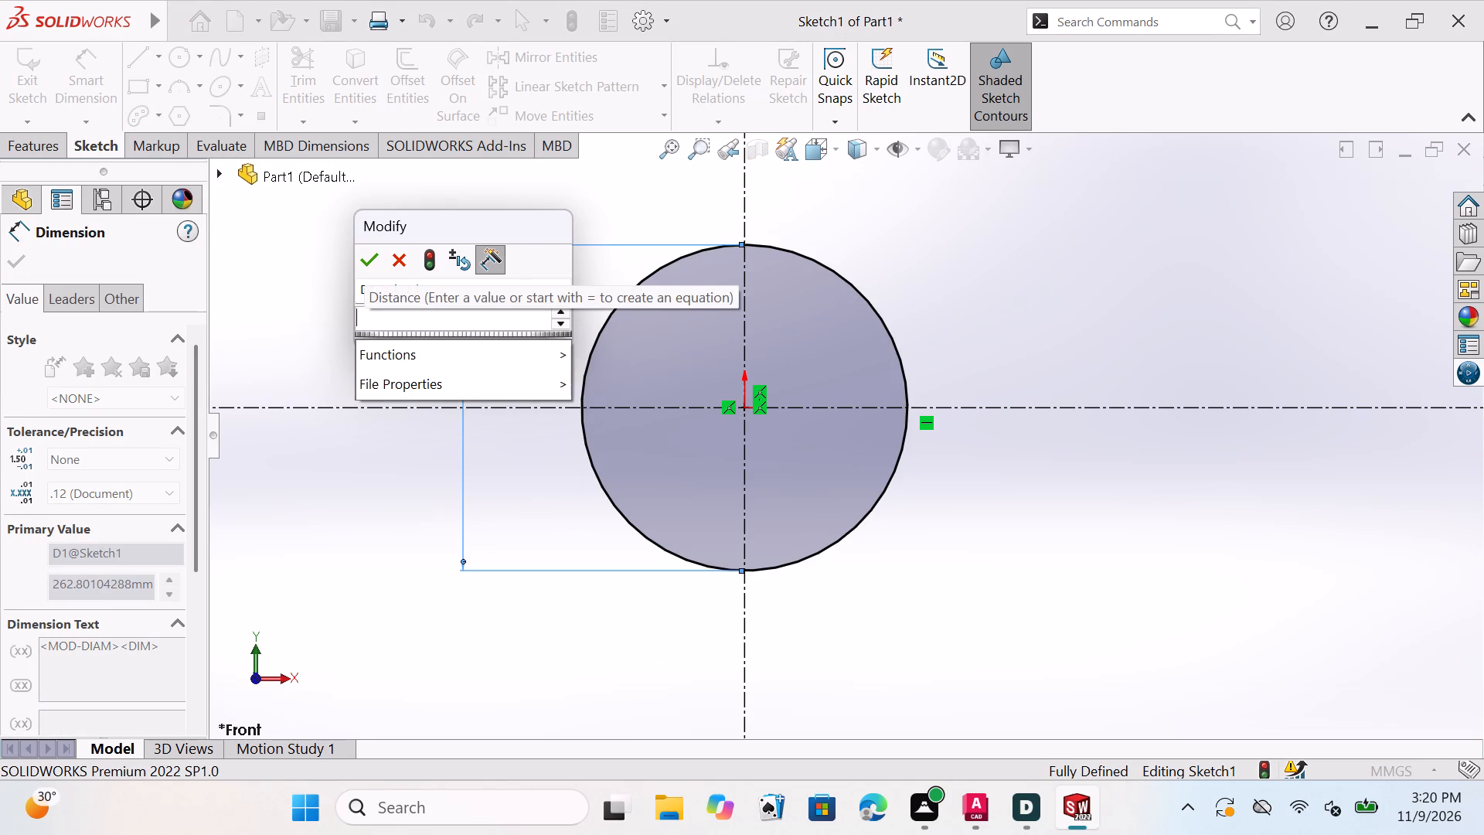
key(3)
key(0)
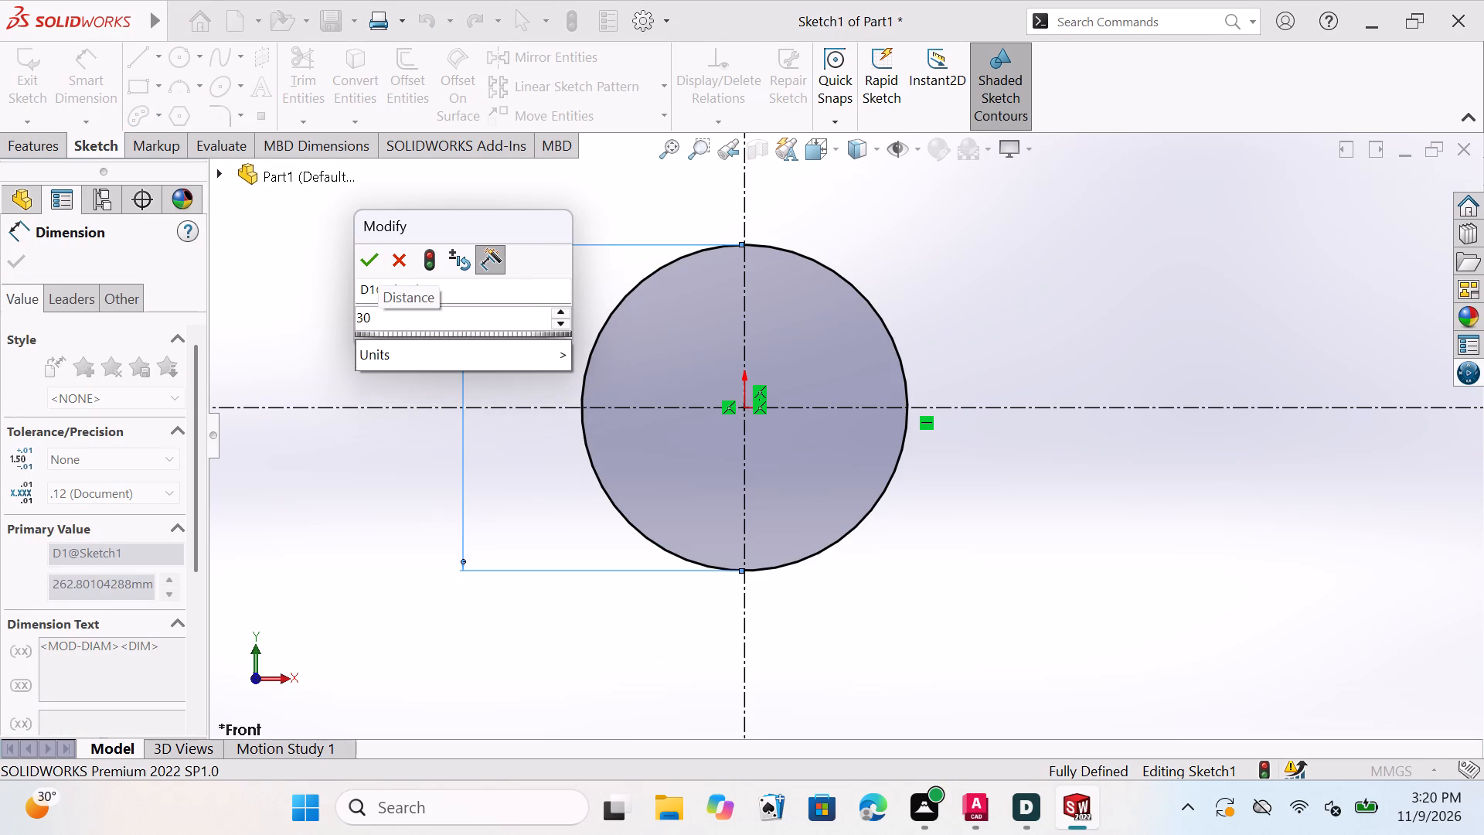
click(367, 259)
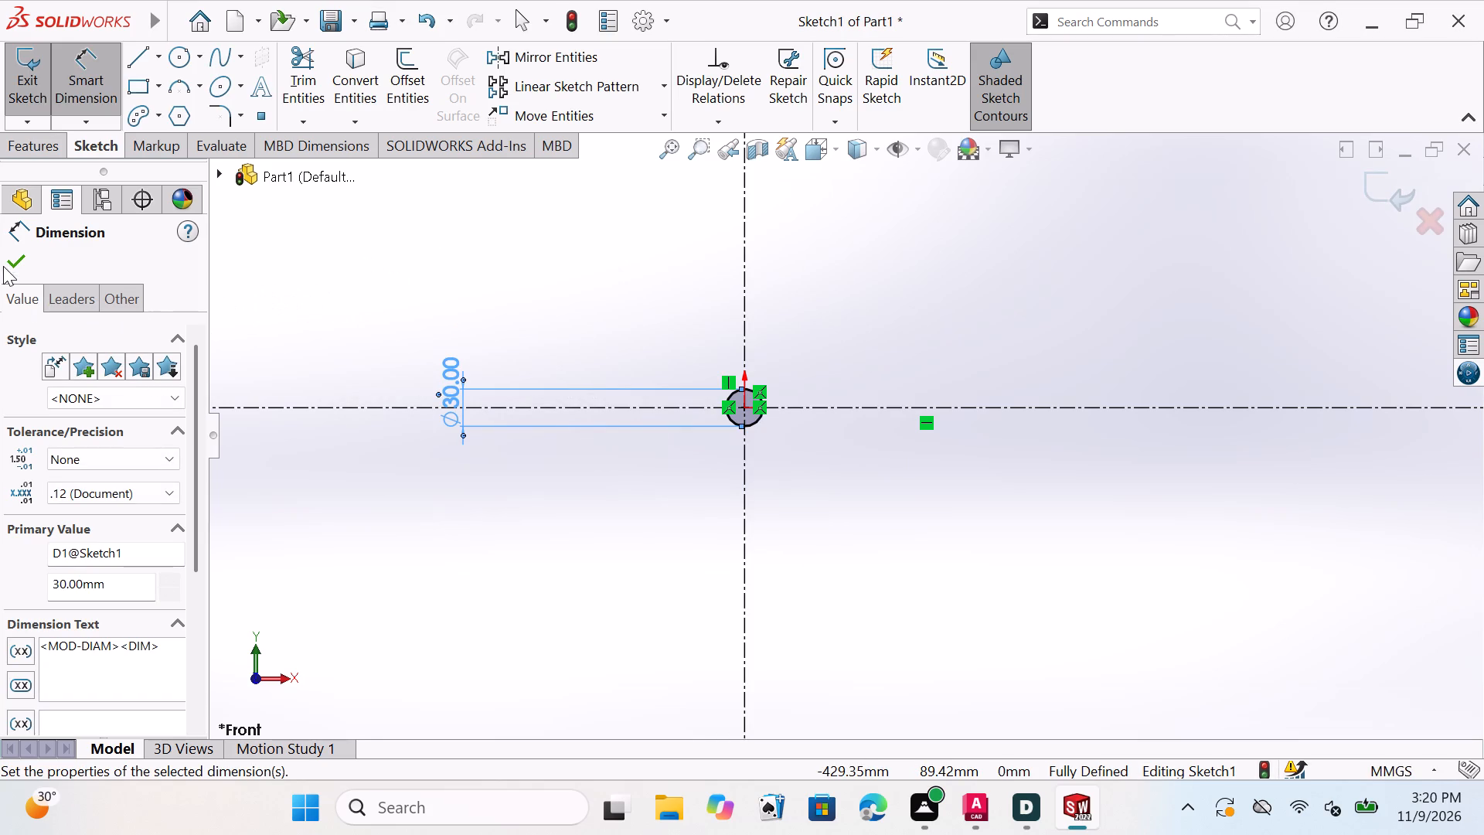
click(1, 264)
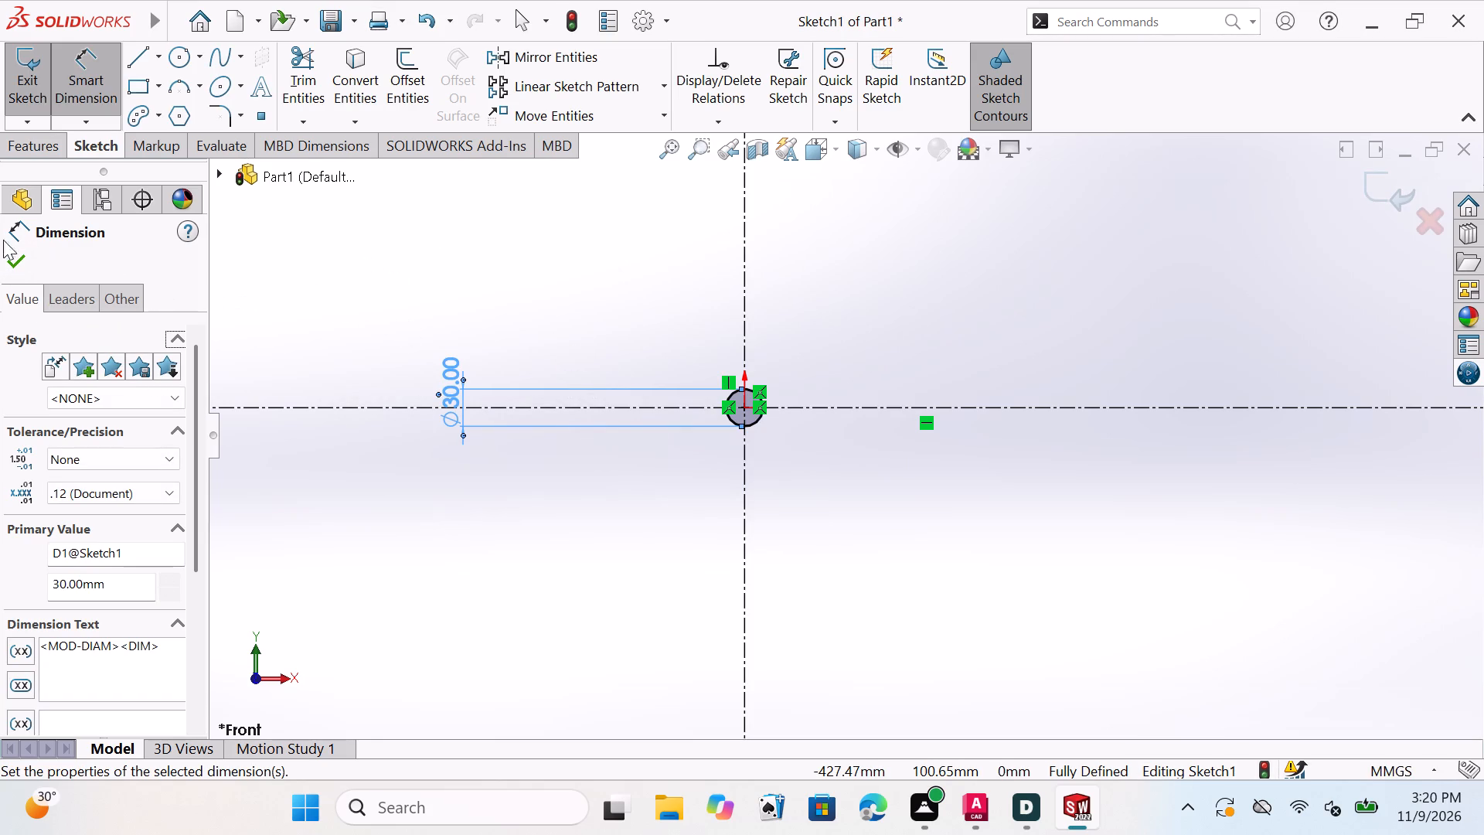
Extrude the 30 mm circle into a solid boss, Blind 15 mm, with the direction reversed to run behind the Front Plane.
click(25, 257)
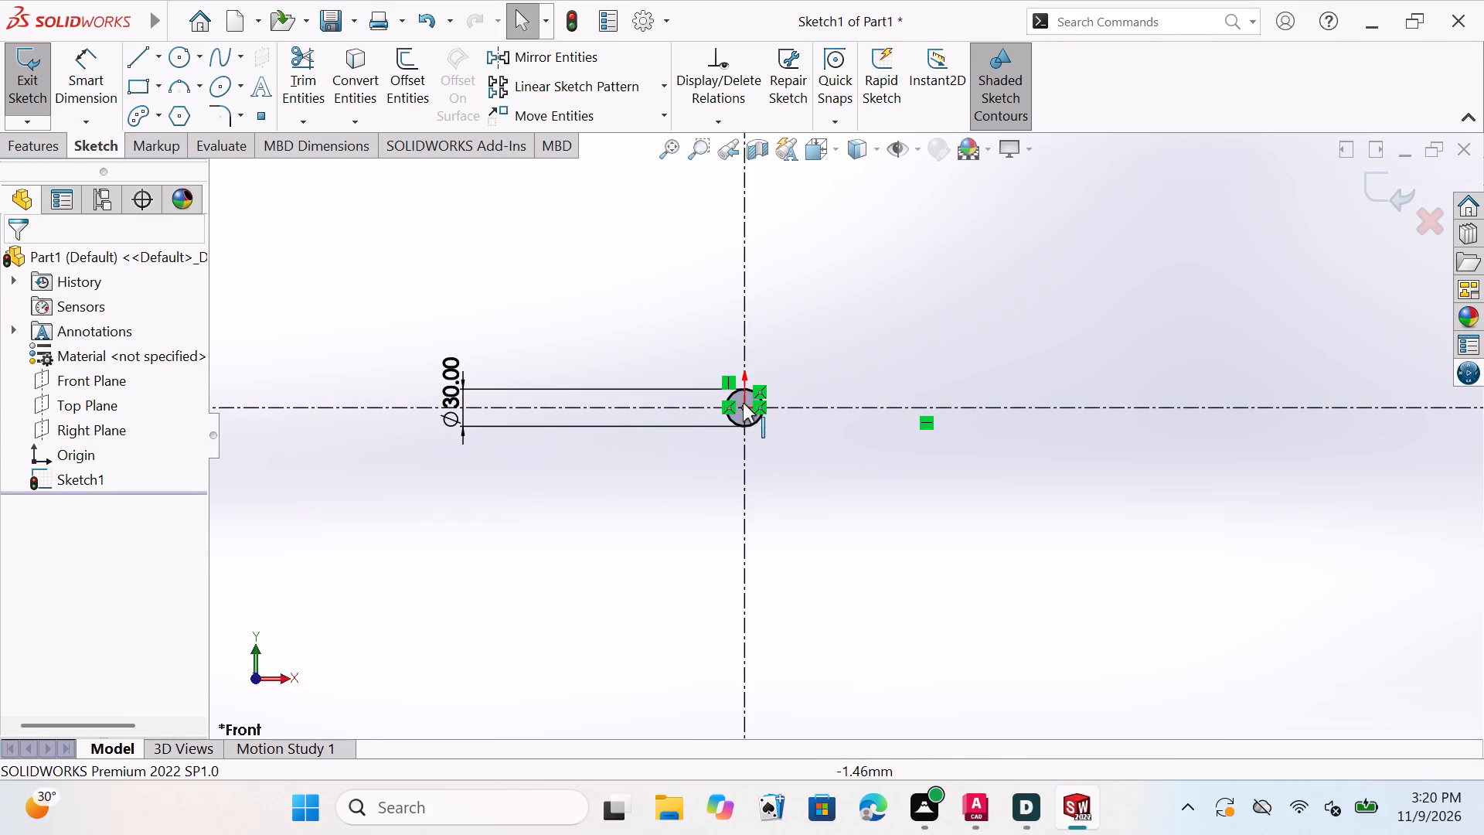
scroll(743, 401, down, 3)
scroll(806, 415, down, 3)
scroll(738, 428, down, 2)
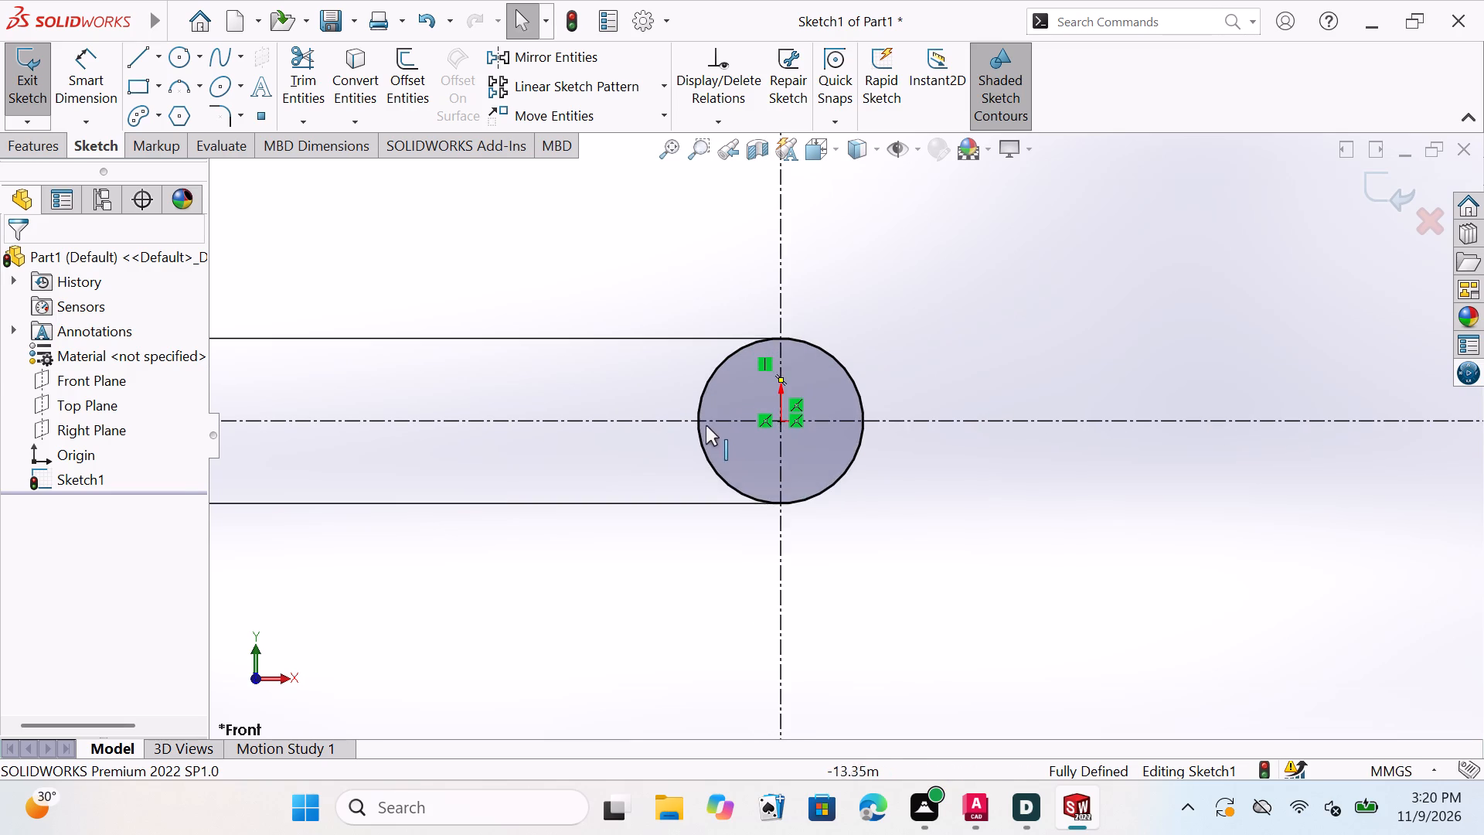
scroll(702, 425, down, 1)
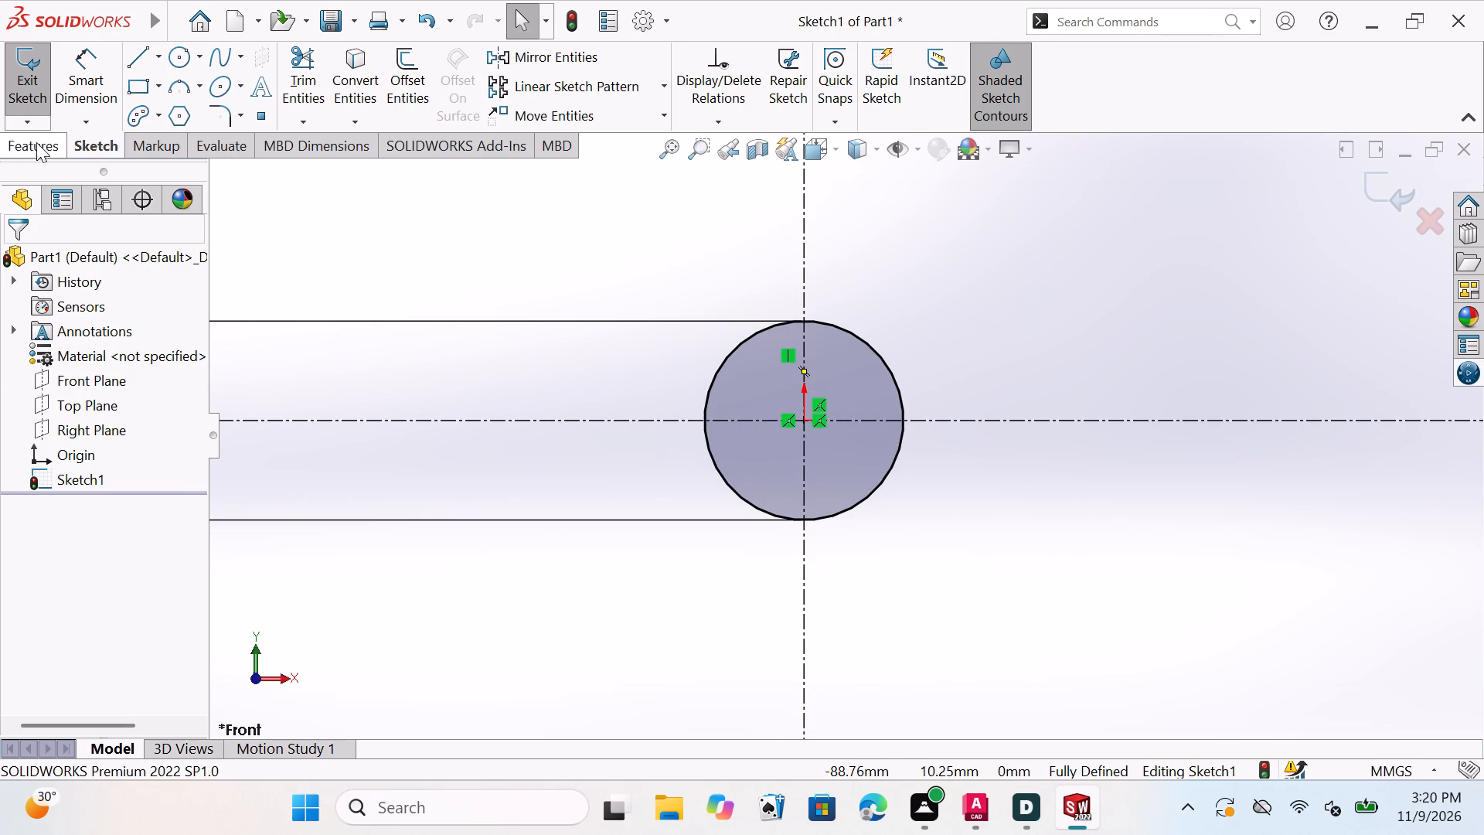
click(38, 142)
click(53, 68)
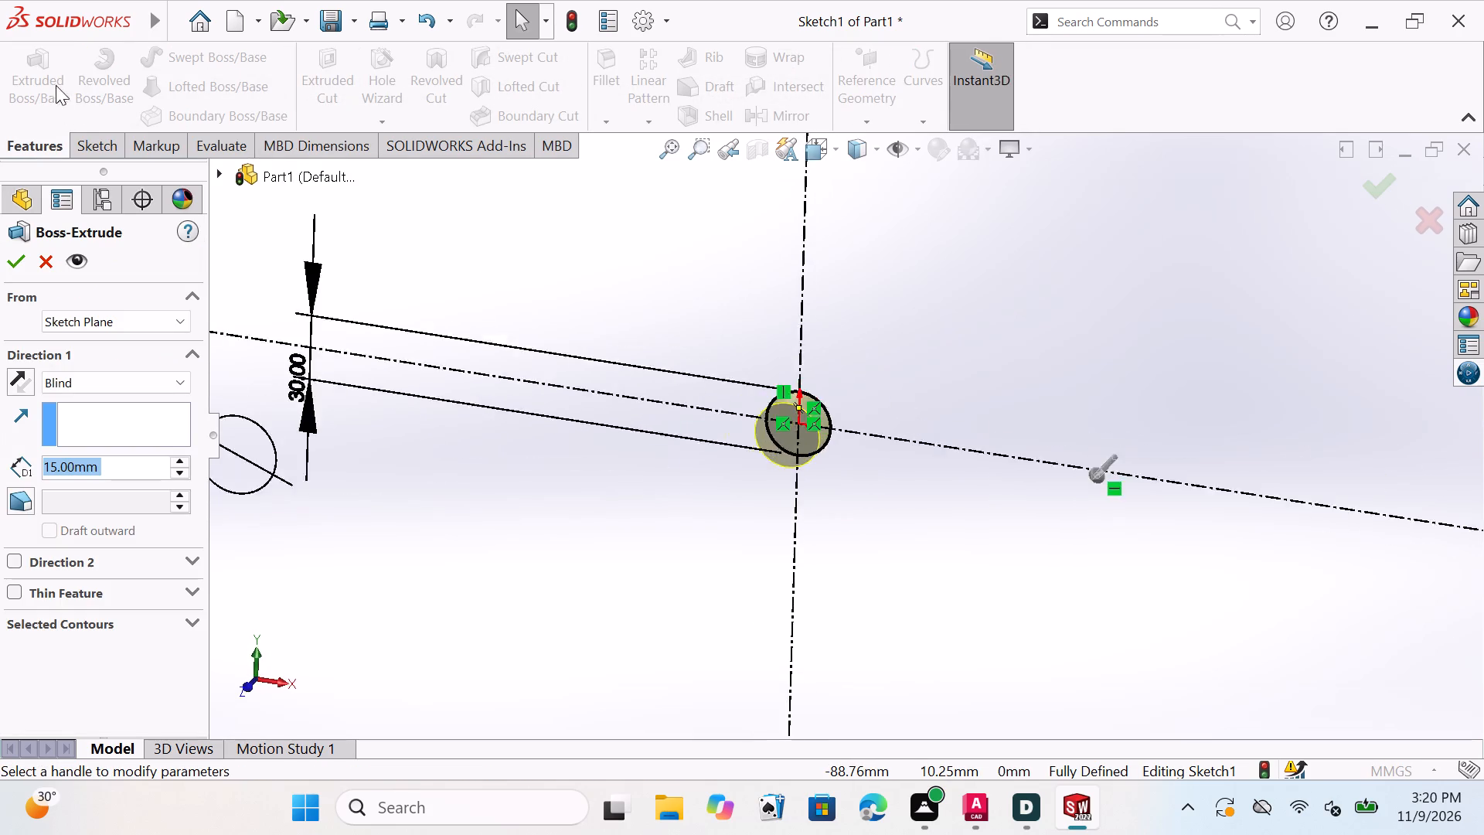
scroll(800, 415, down, 2)
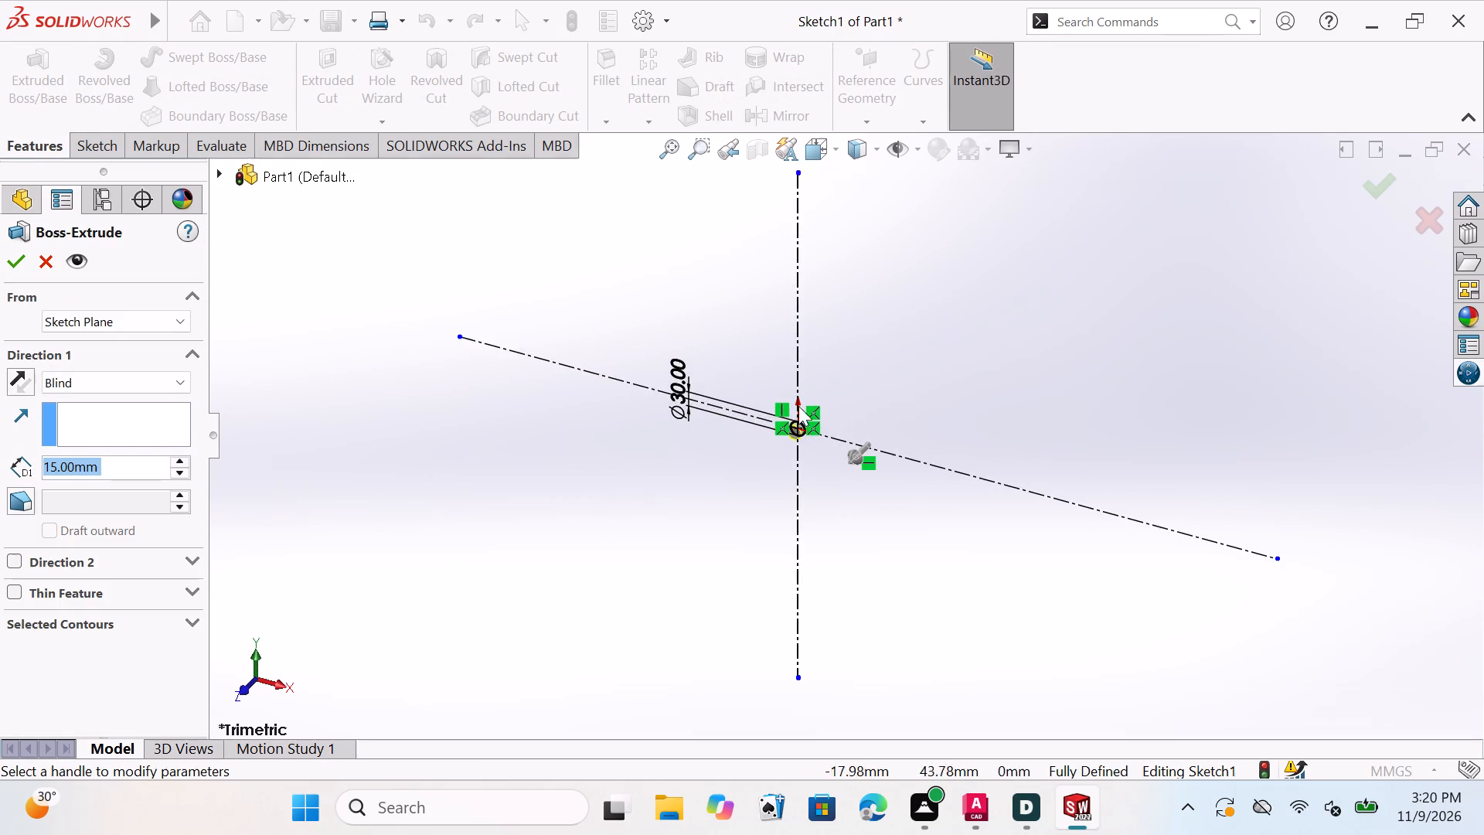
scroll(810, 416, down, 9)
scroll(853, 490, down, 2)
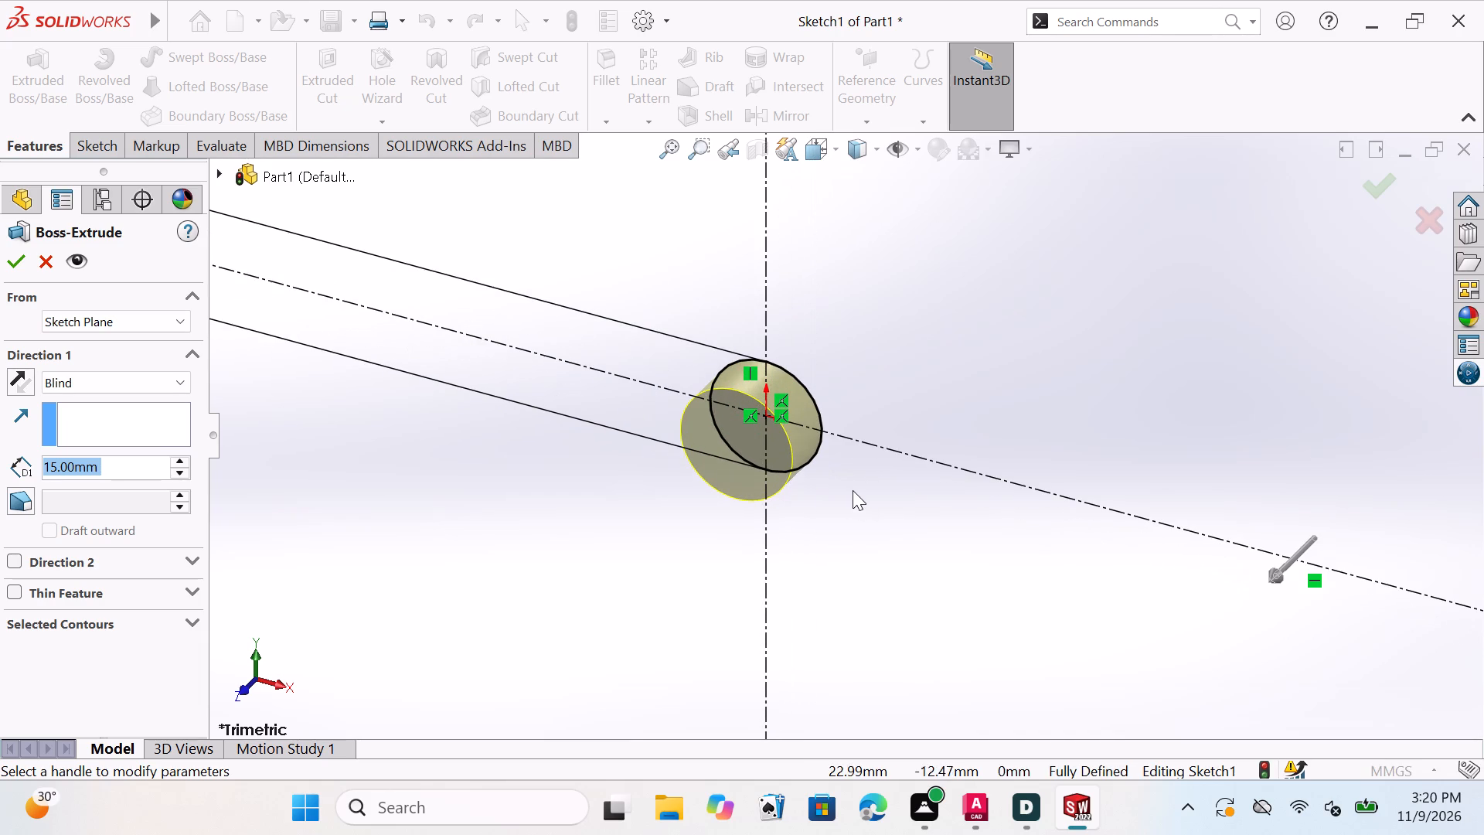
double_click(19, 374)
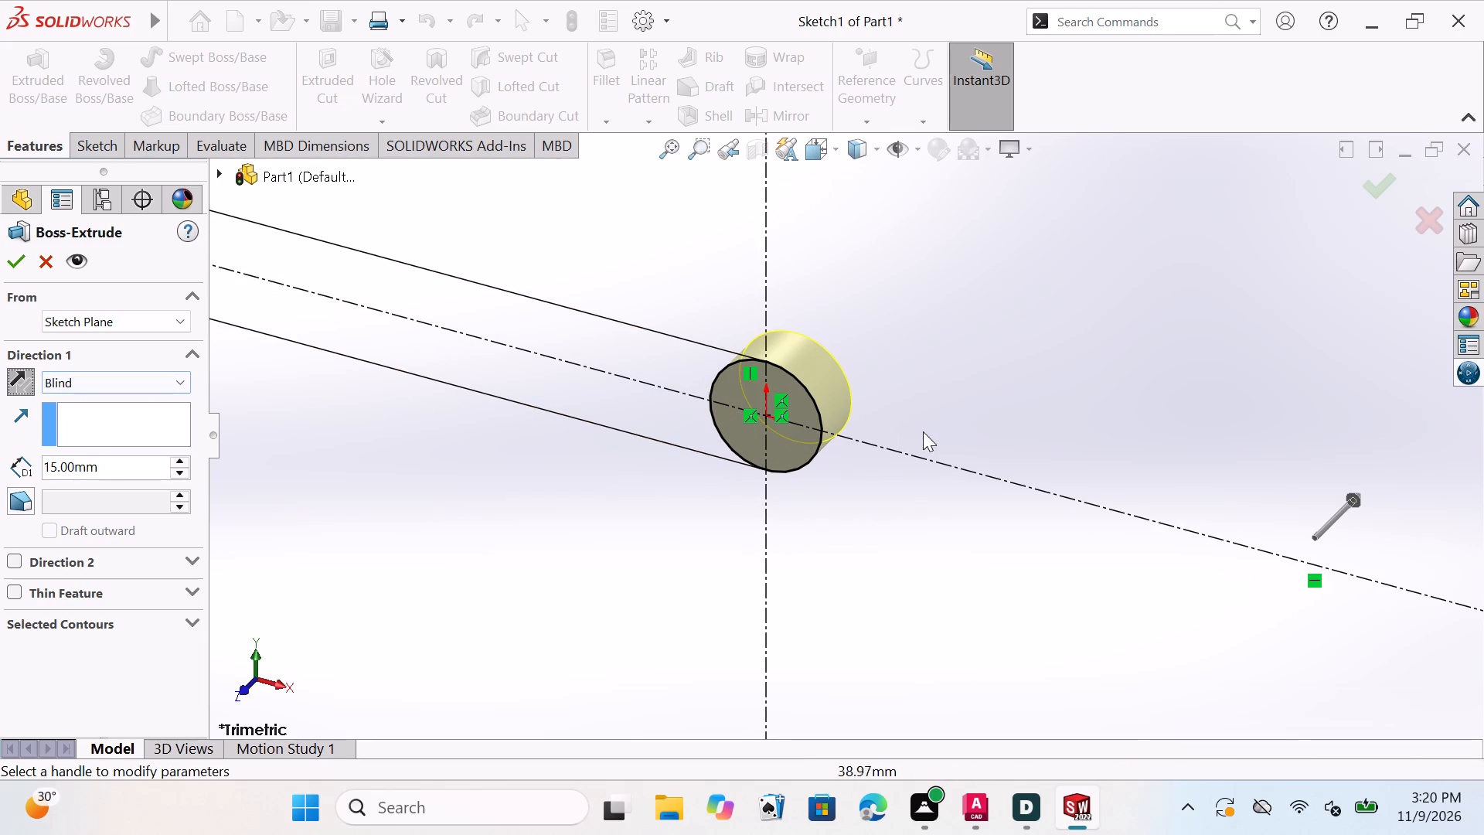
scroll(884, 436, down, 2)
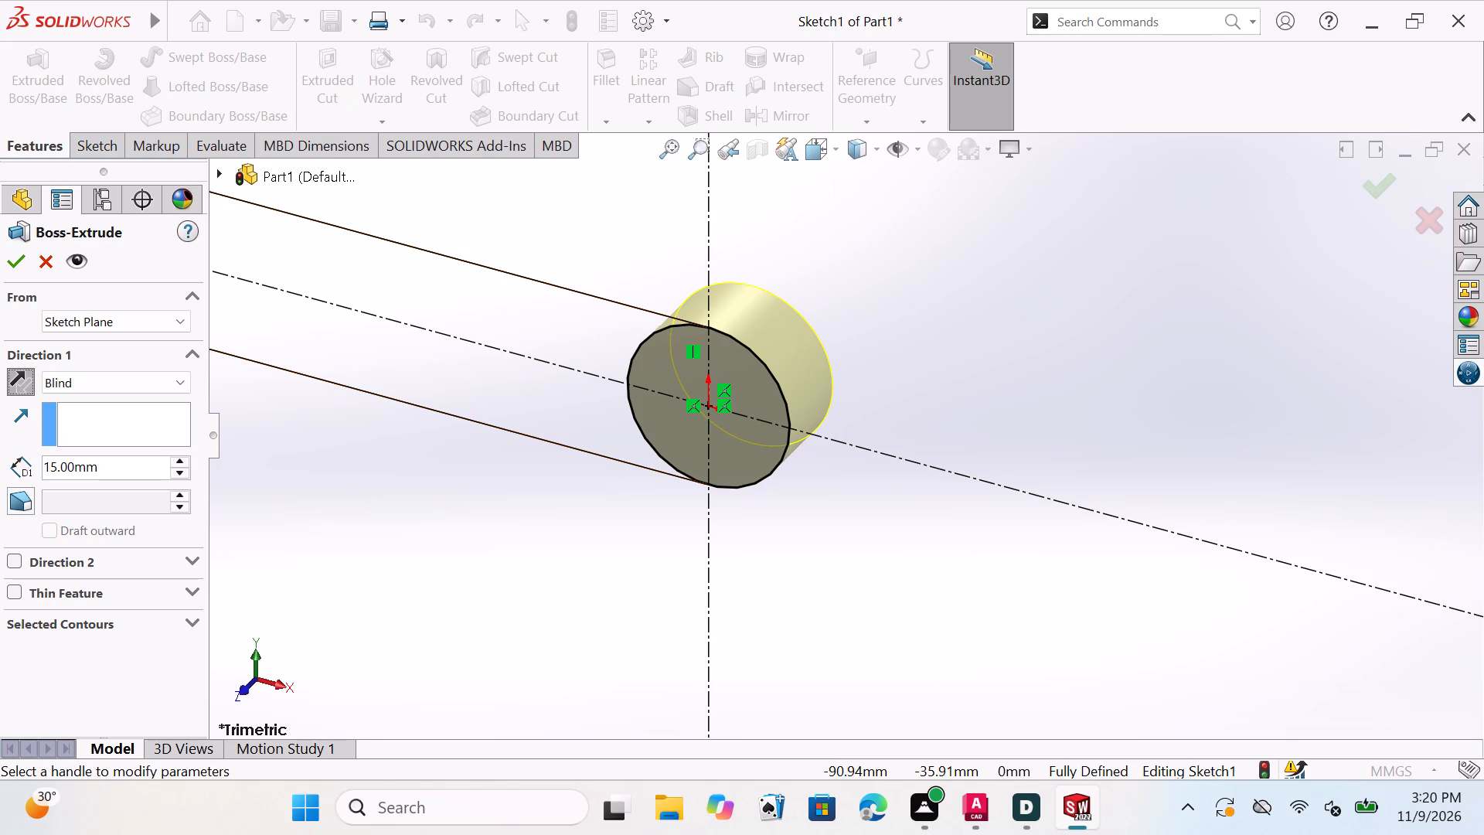
double_click(20, 261)
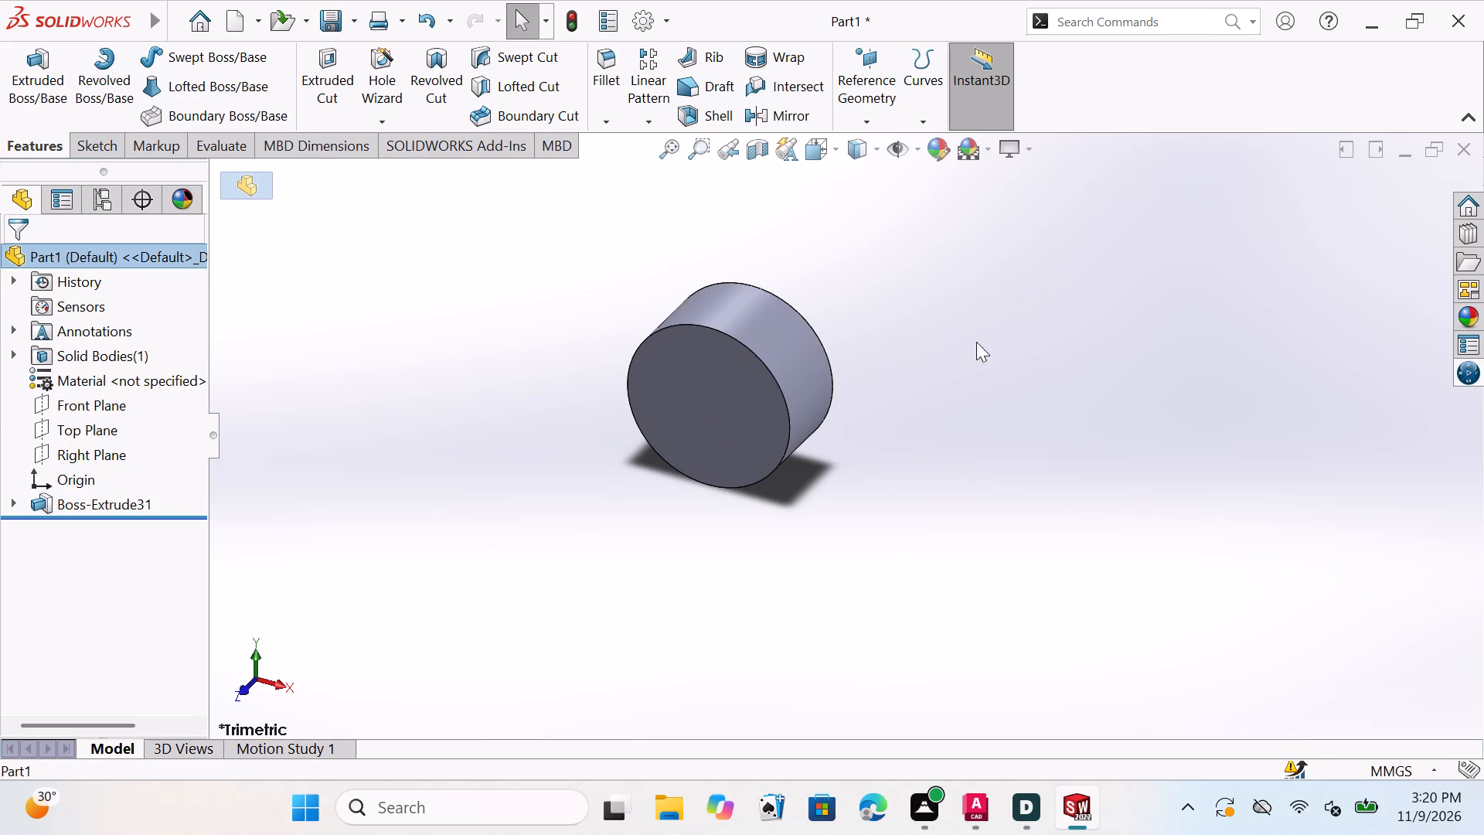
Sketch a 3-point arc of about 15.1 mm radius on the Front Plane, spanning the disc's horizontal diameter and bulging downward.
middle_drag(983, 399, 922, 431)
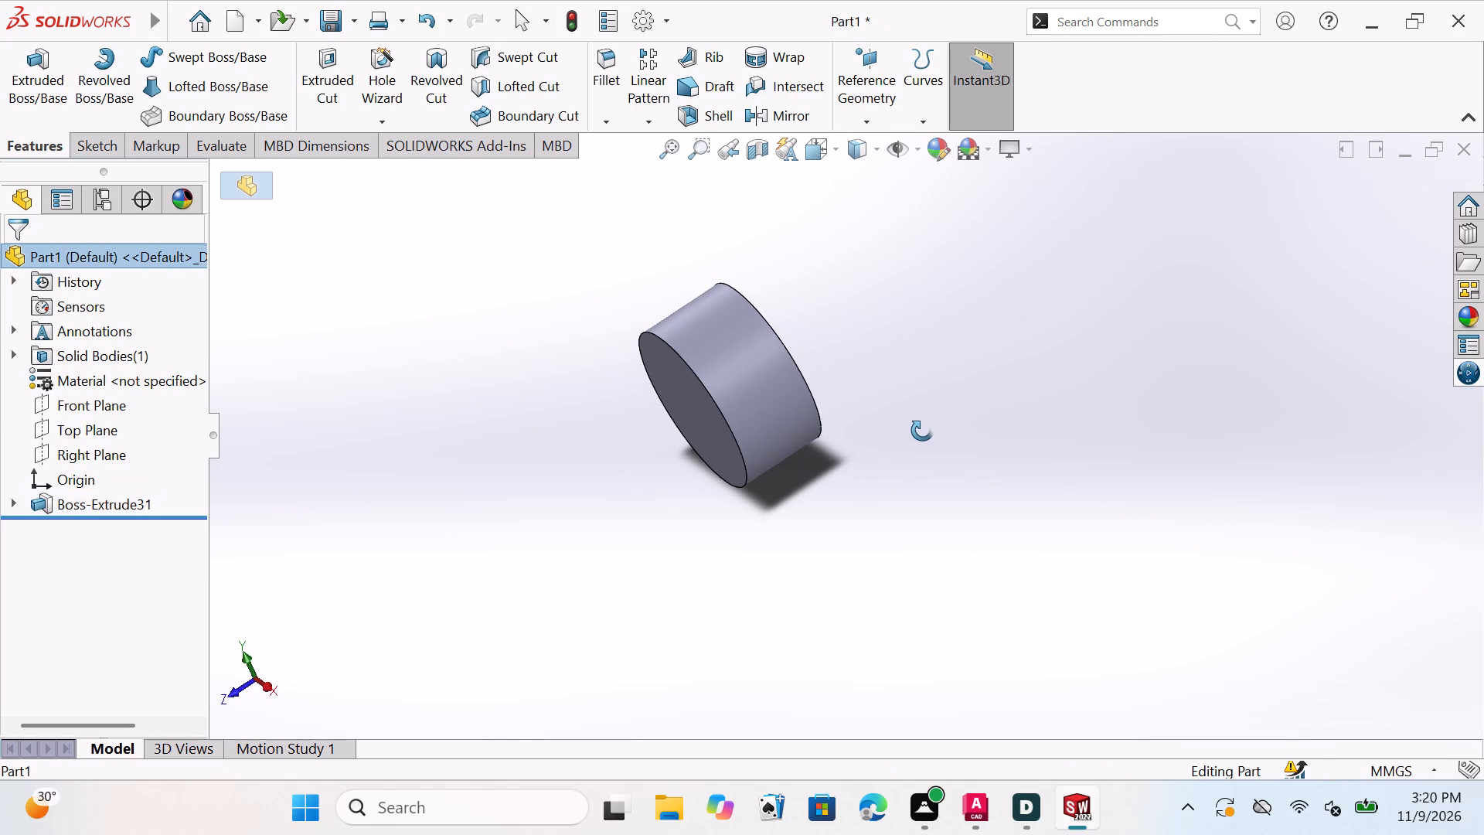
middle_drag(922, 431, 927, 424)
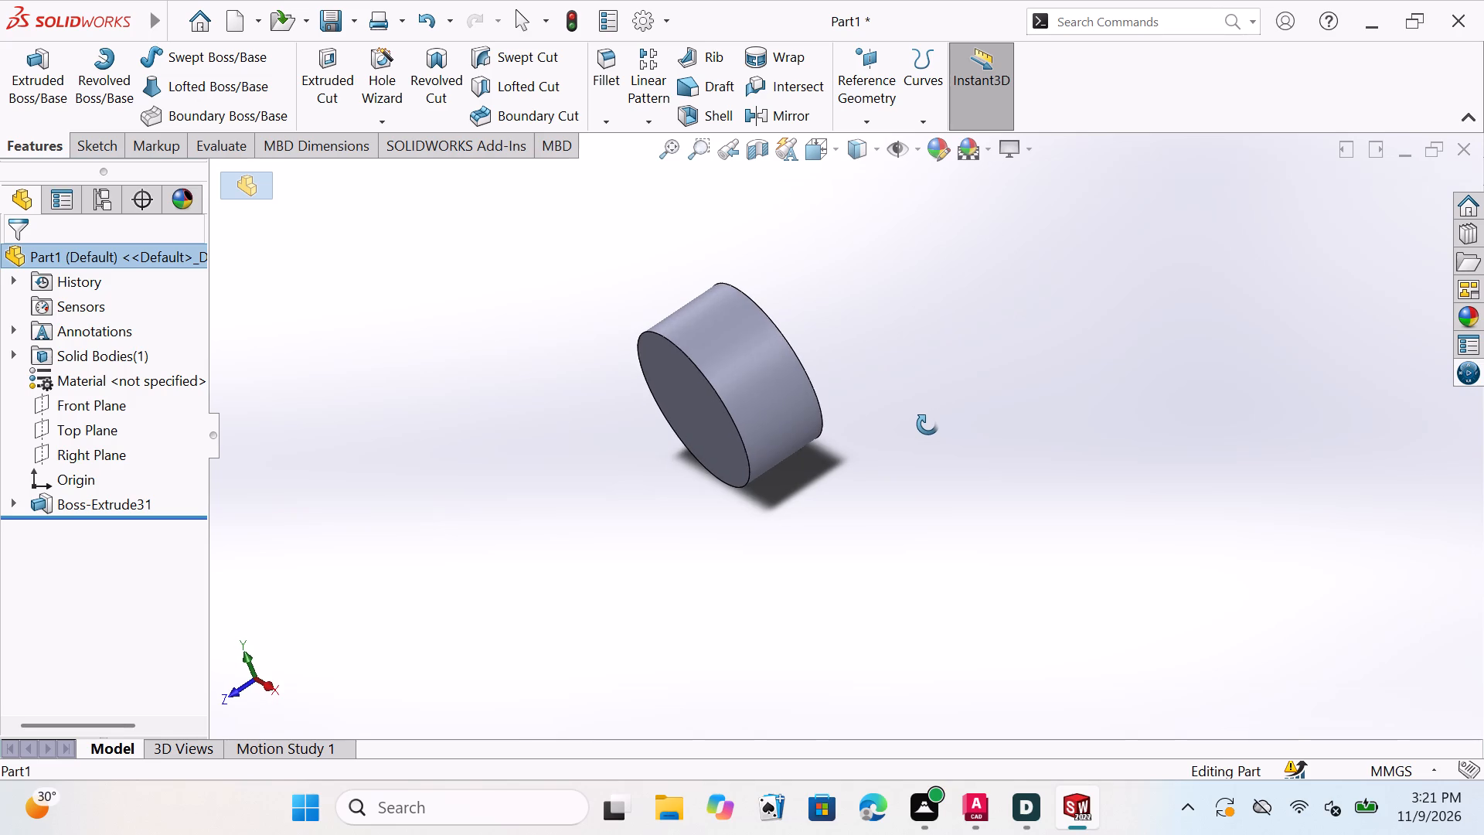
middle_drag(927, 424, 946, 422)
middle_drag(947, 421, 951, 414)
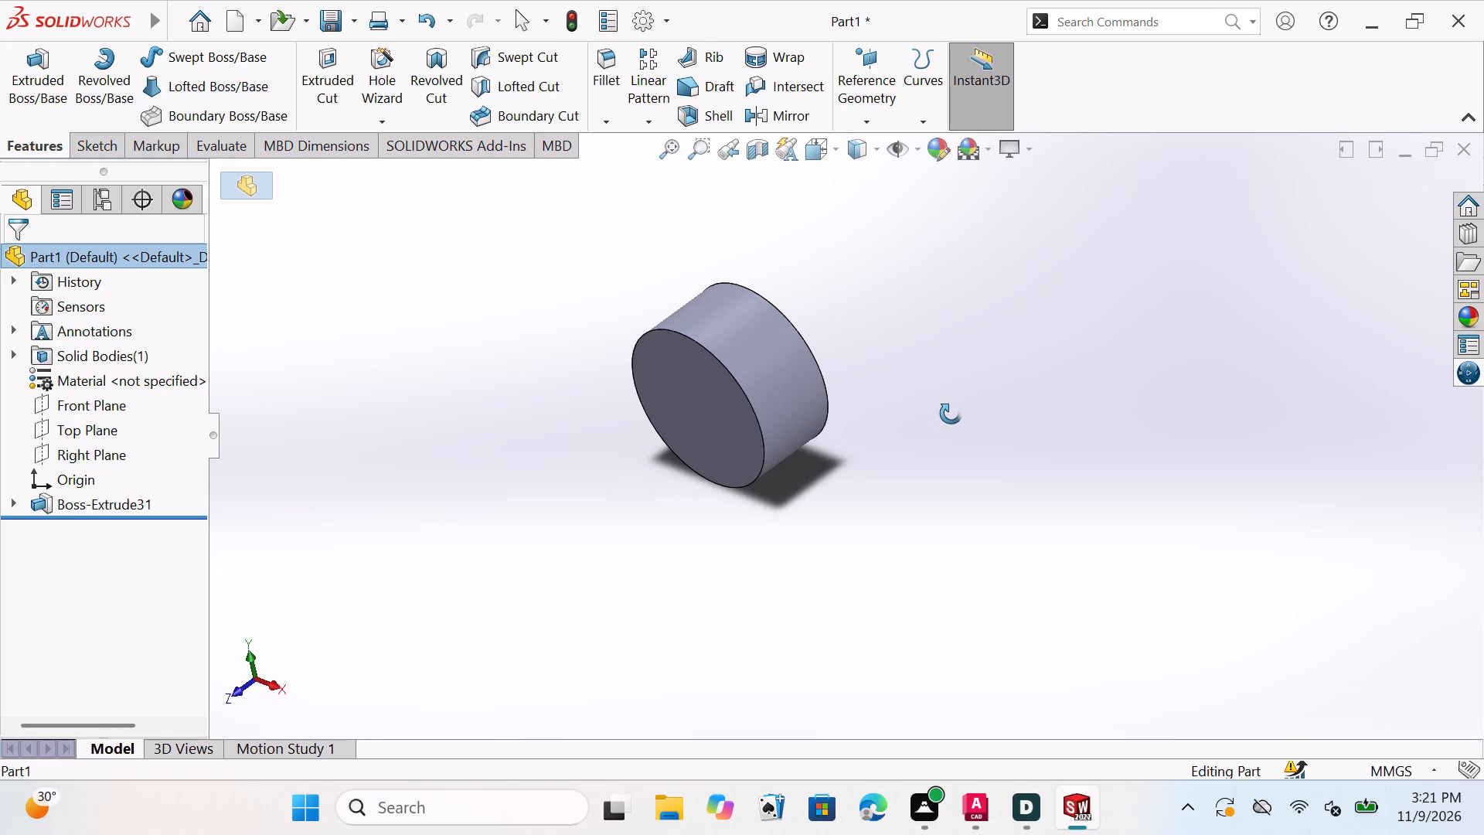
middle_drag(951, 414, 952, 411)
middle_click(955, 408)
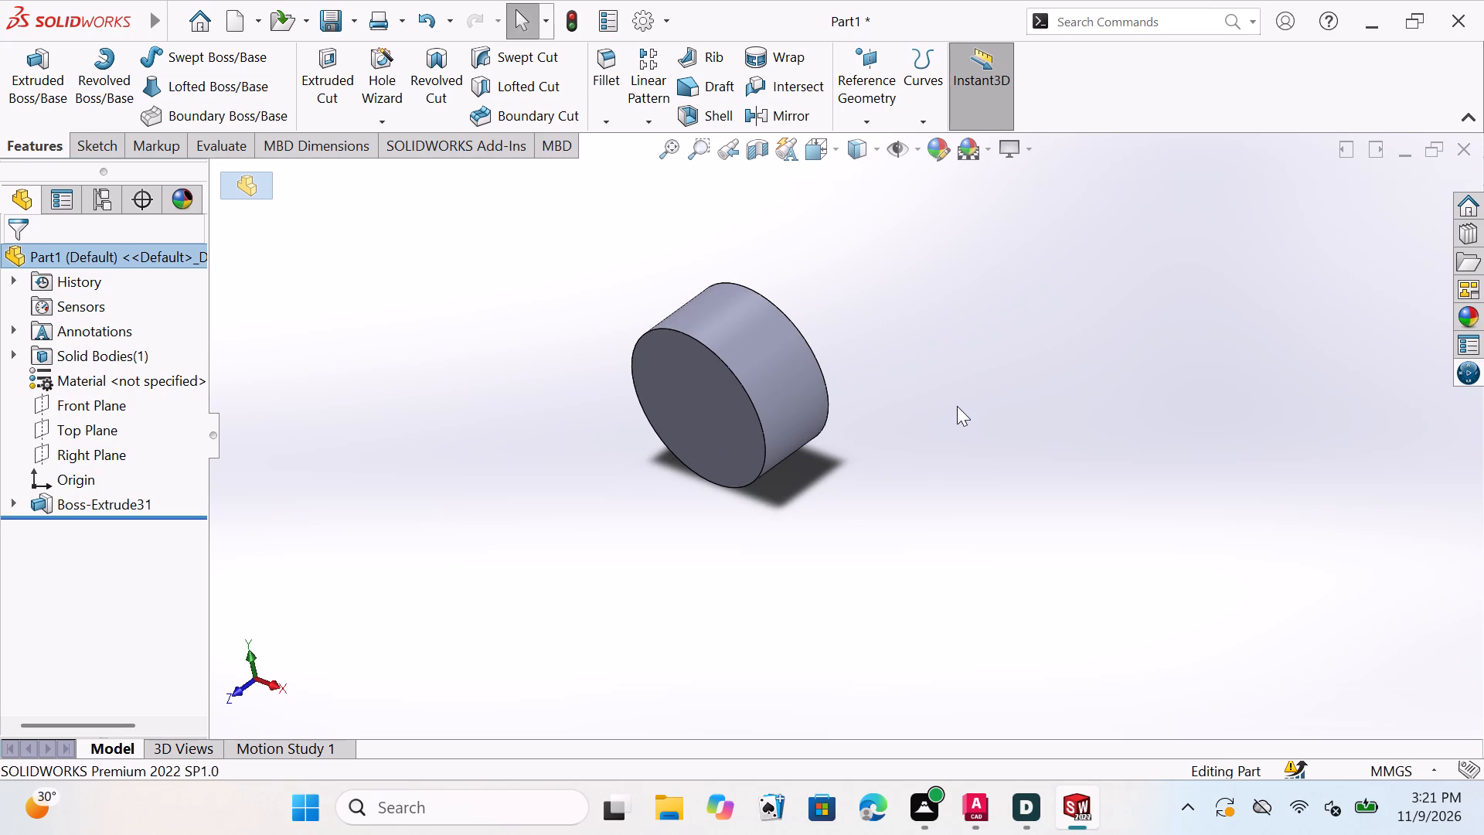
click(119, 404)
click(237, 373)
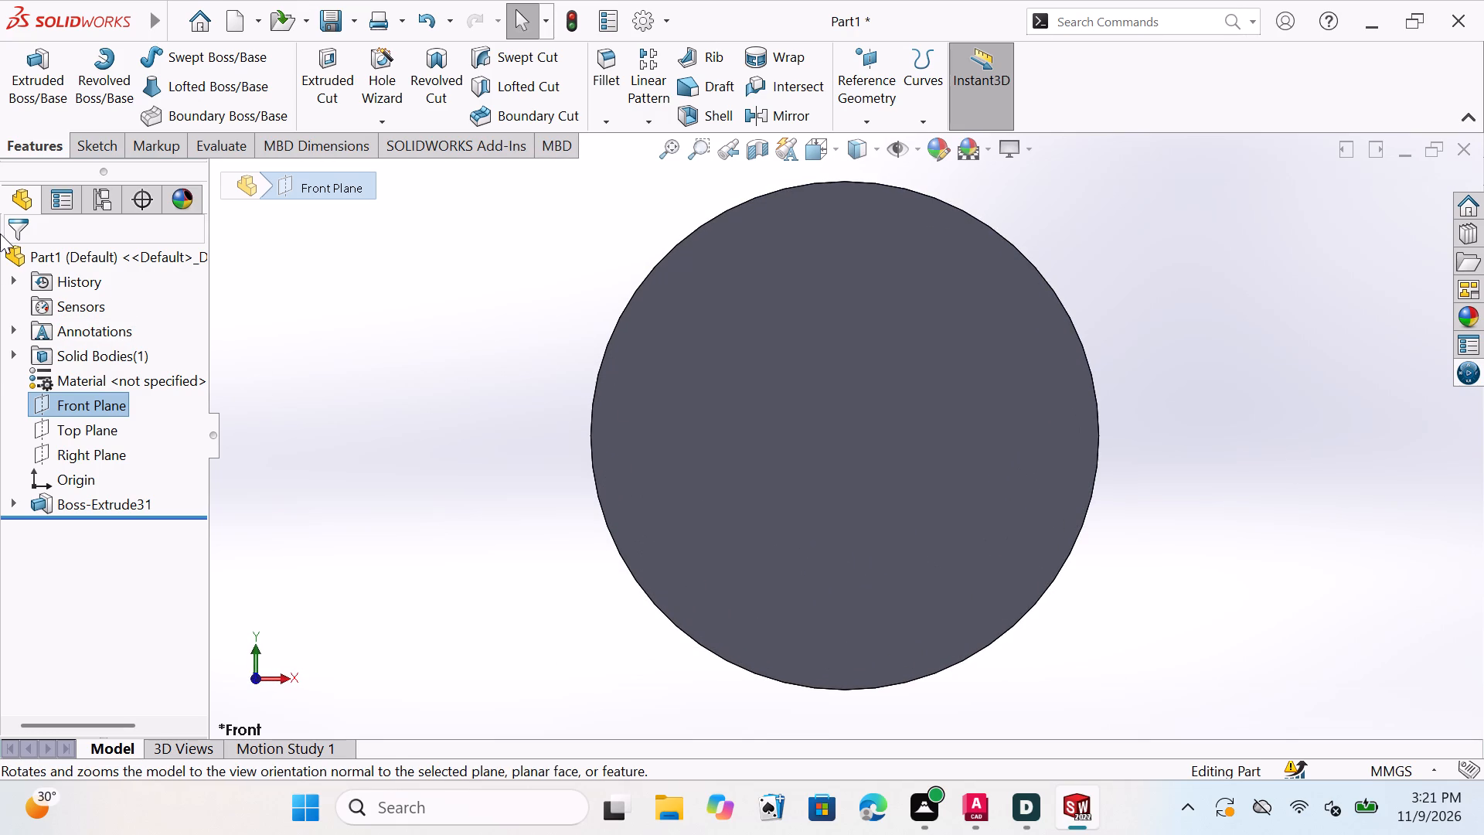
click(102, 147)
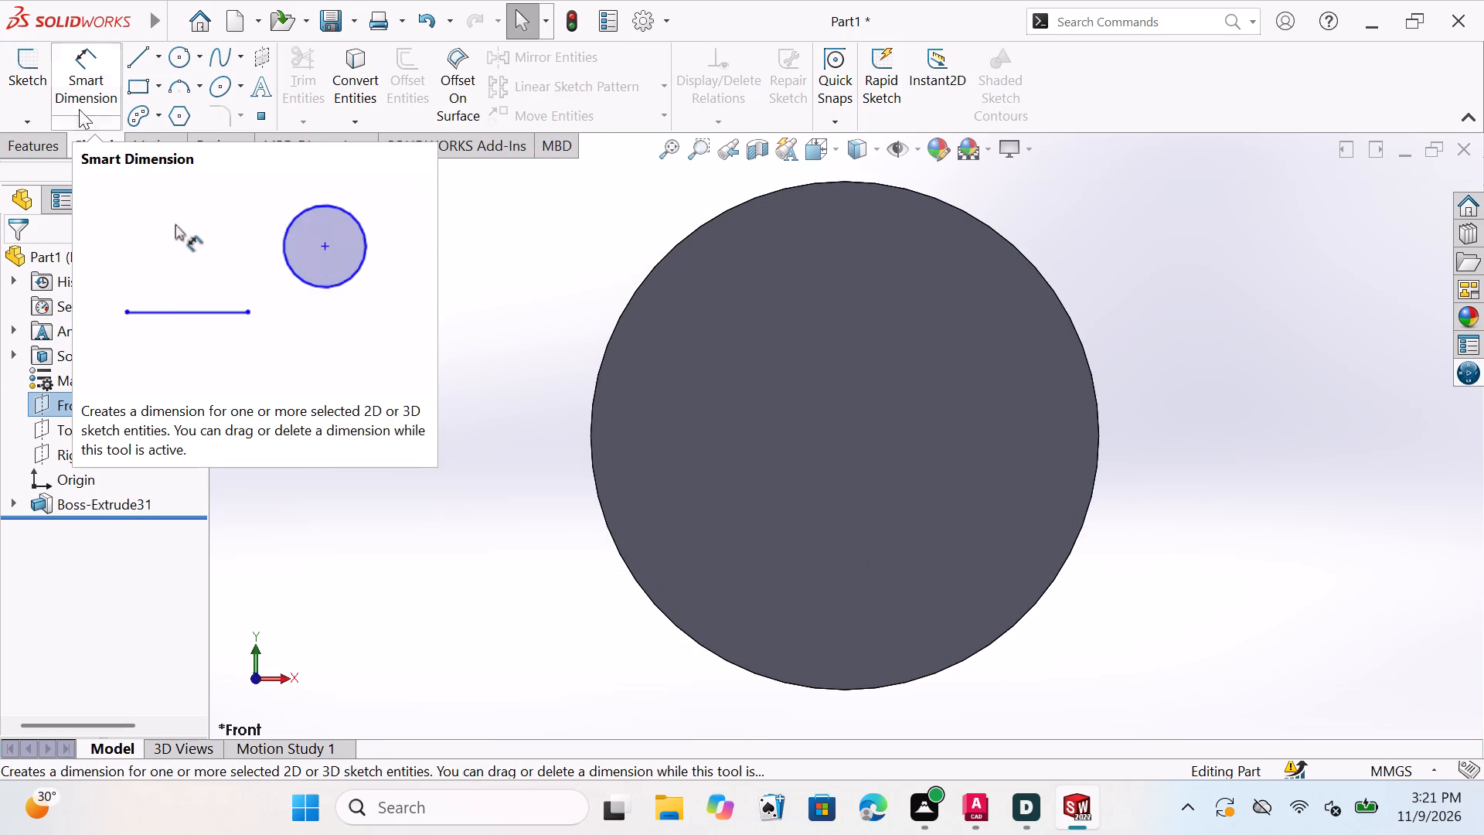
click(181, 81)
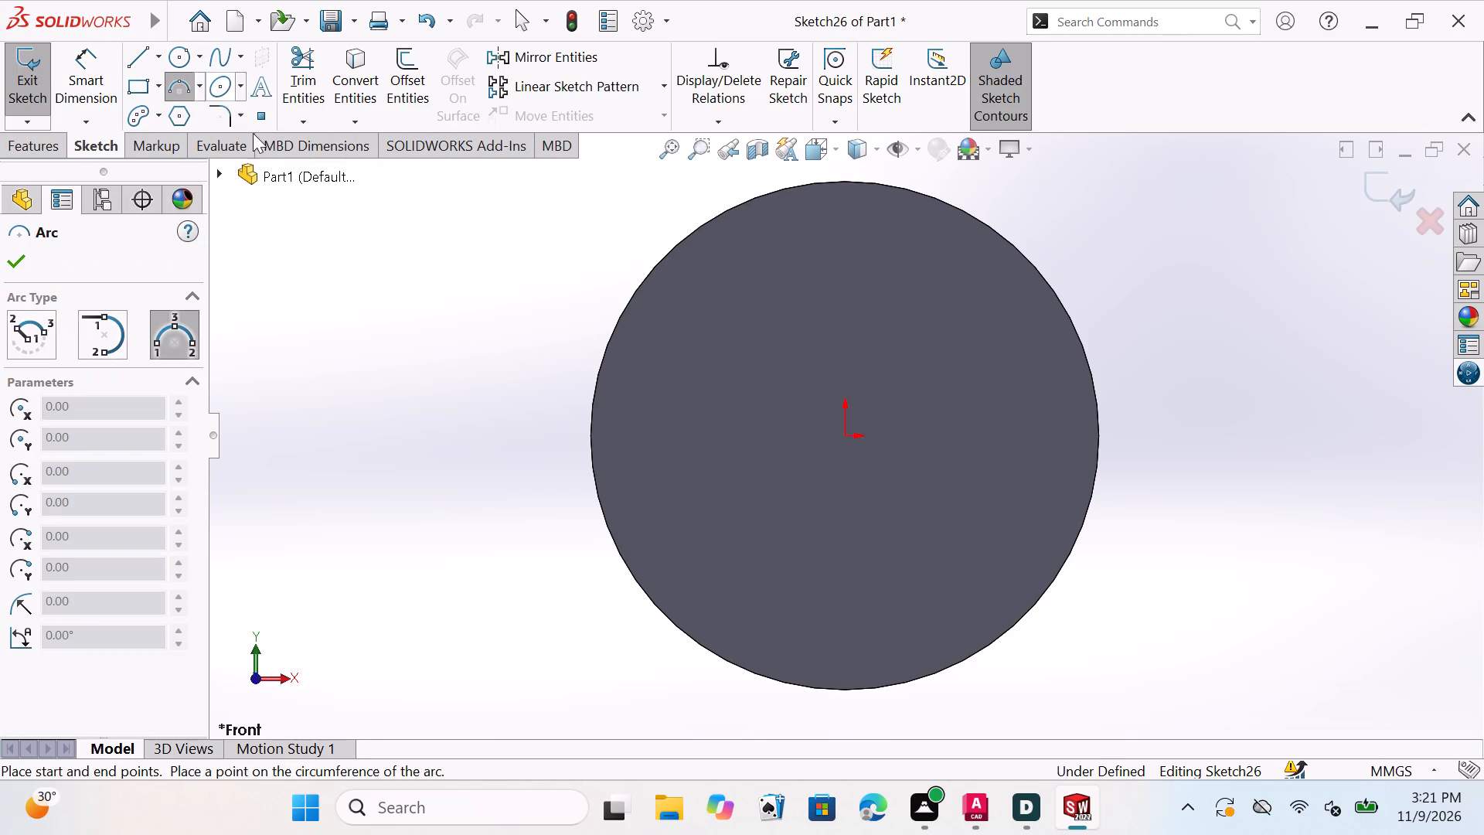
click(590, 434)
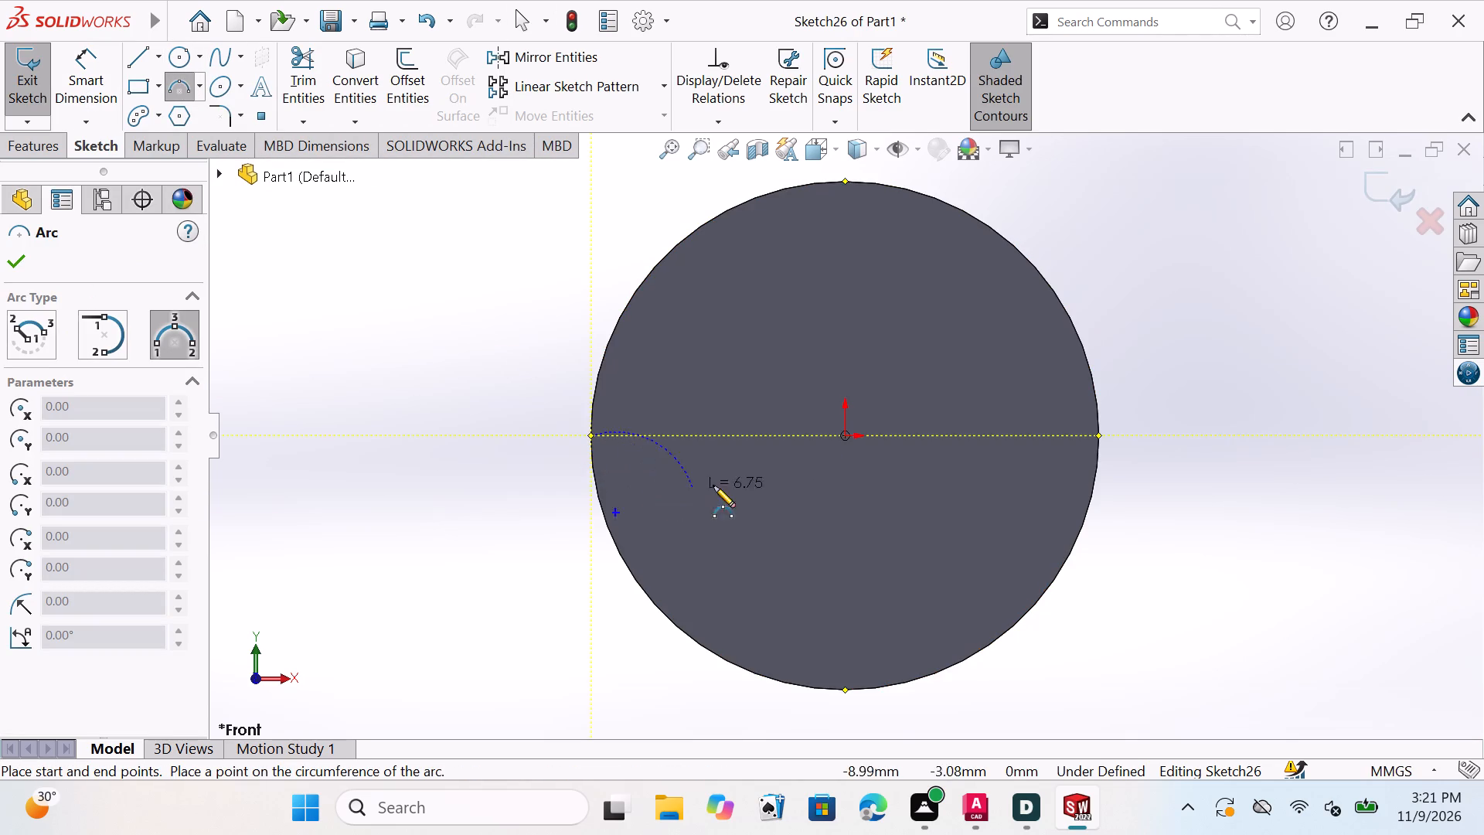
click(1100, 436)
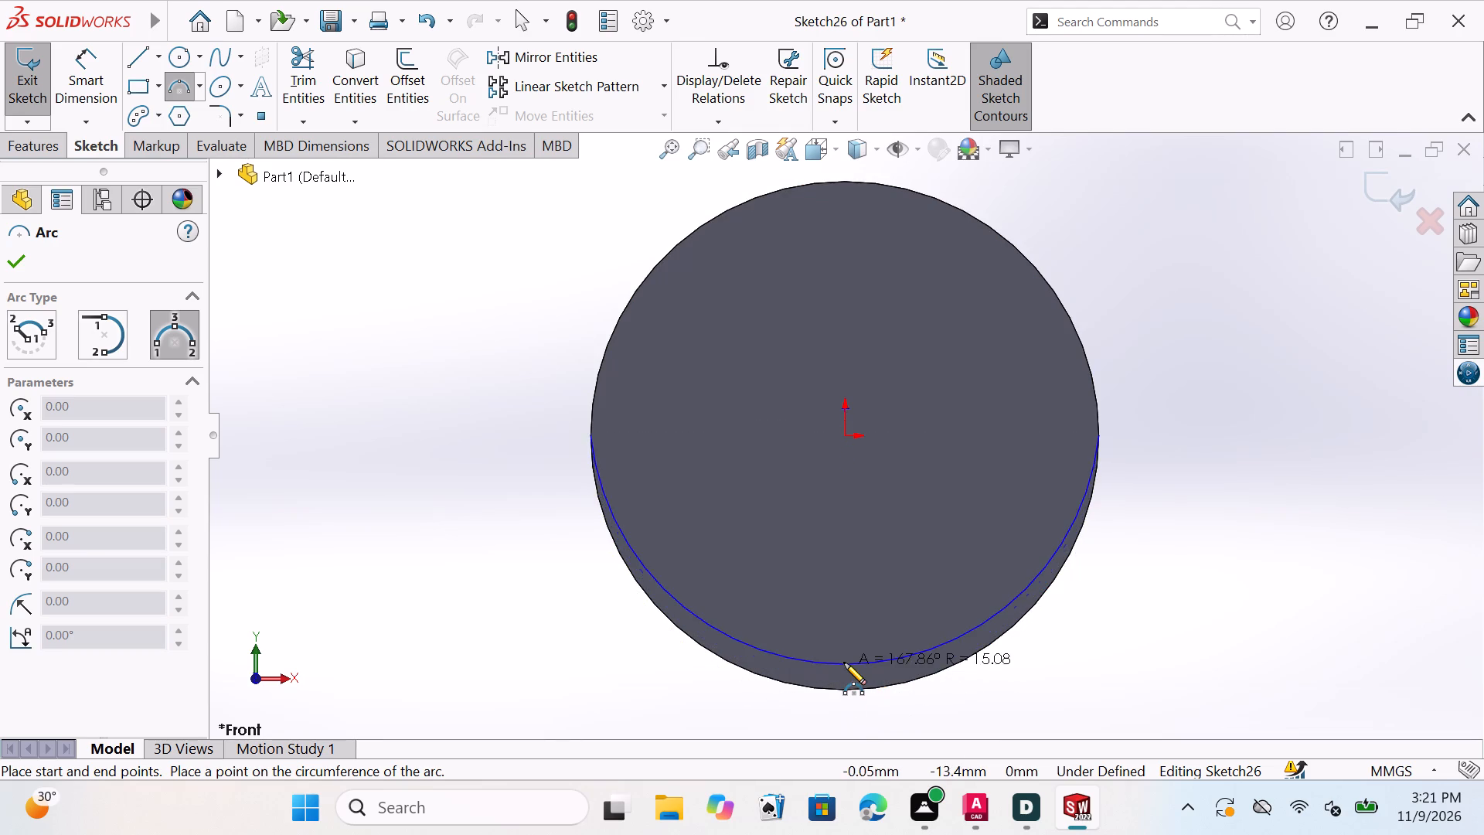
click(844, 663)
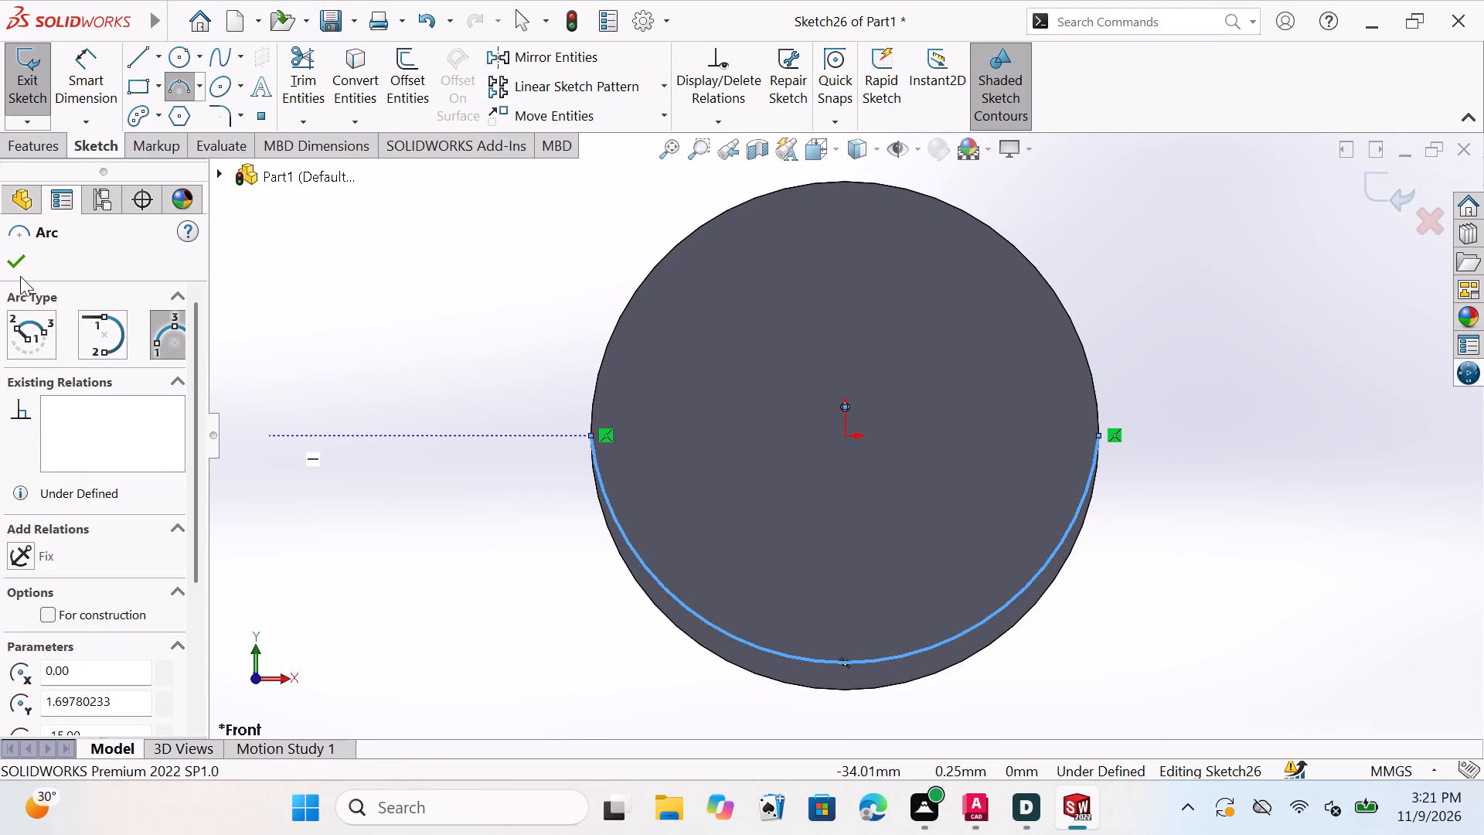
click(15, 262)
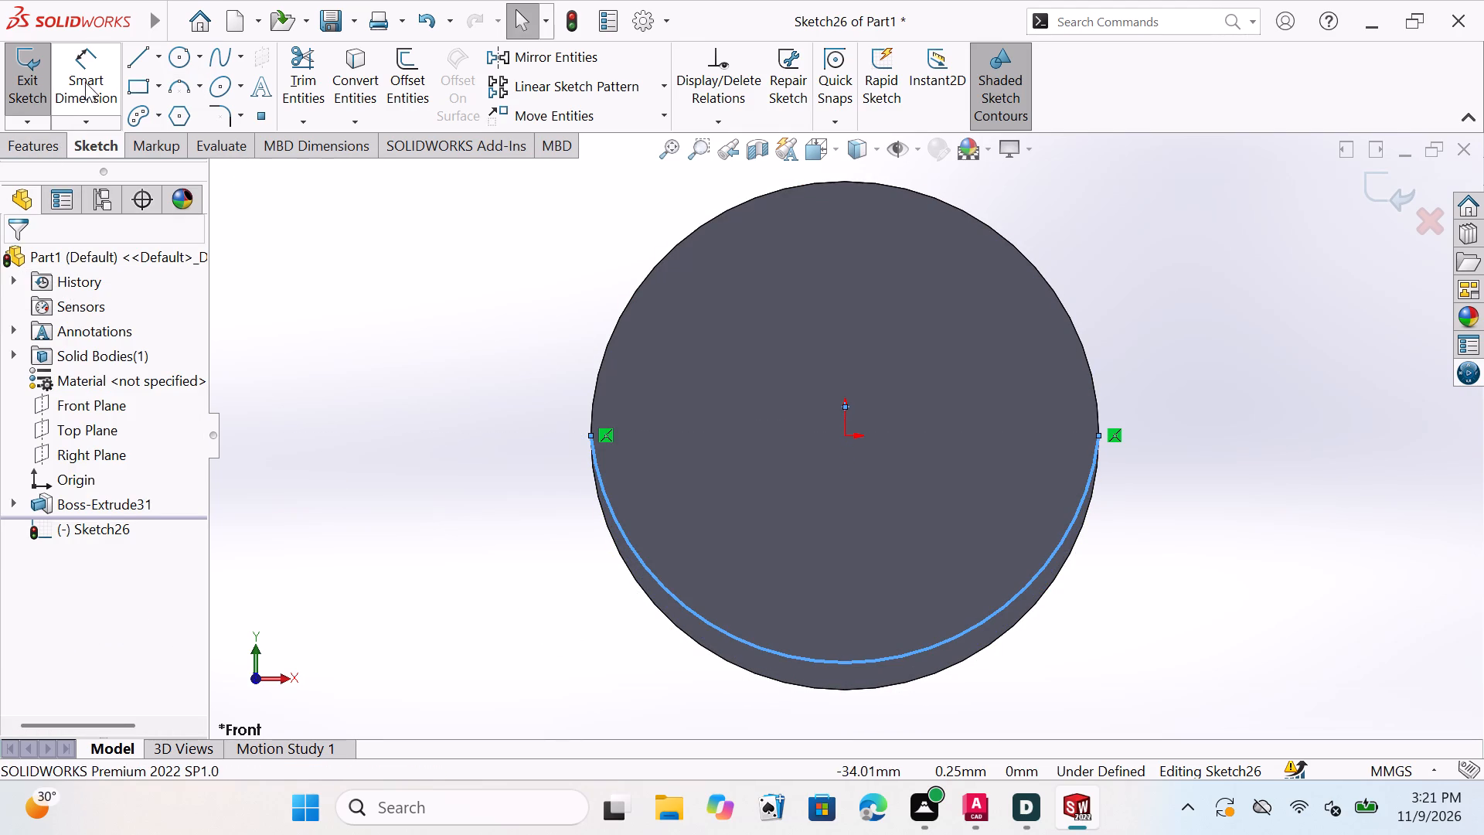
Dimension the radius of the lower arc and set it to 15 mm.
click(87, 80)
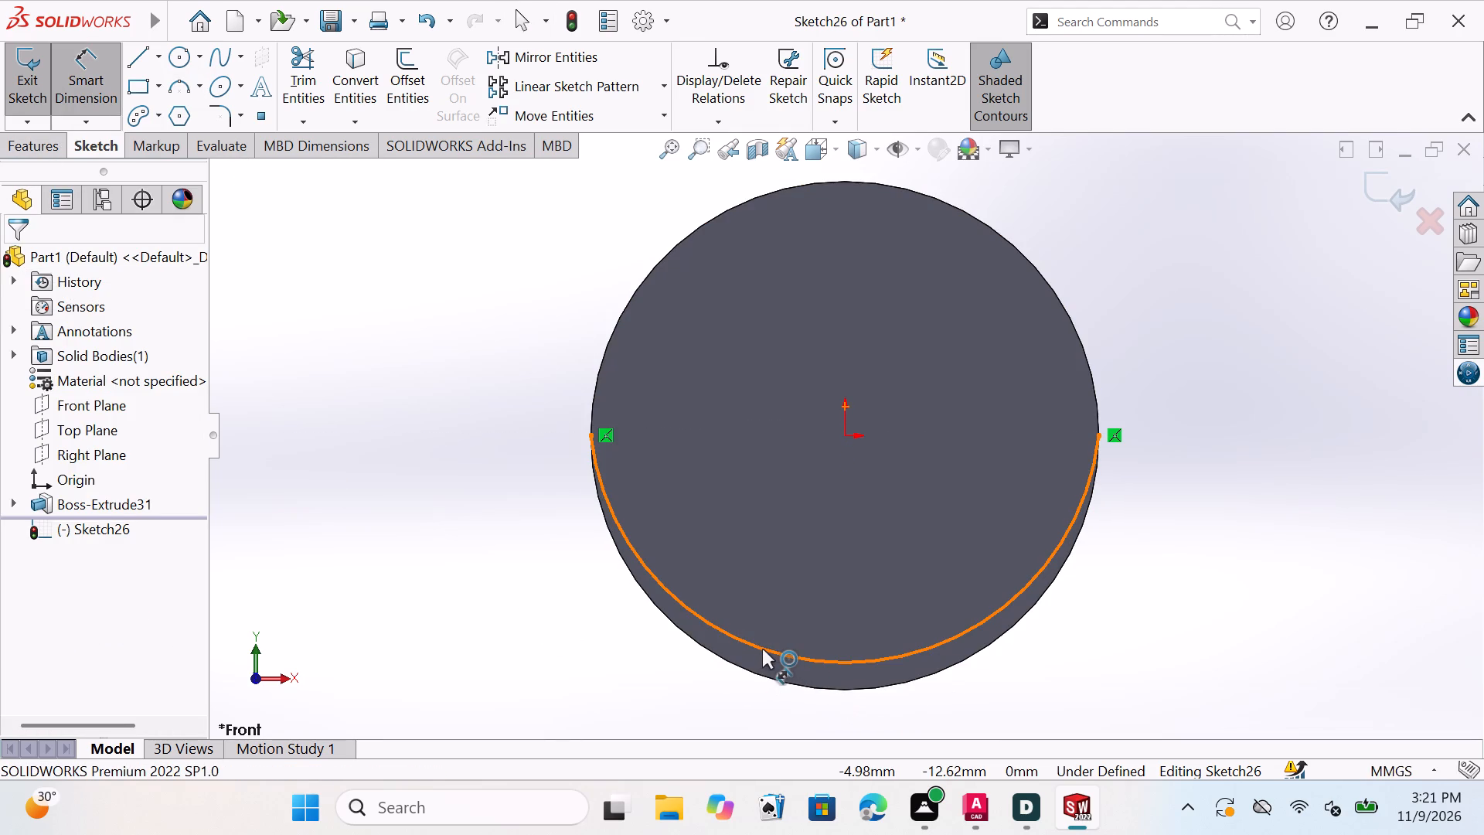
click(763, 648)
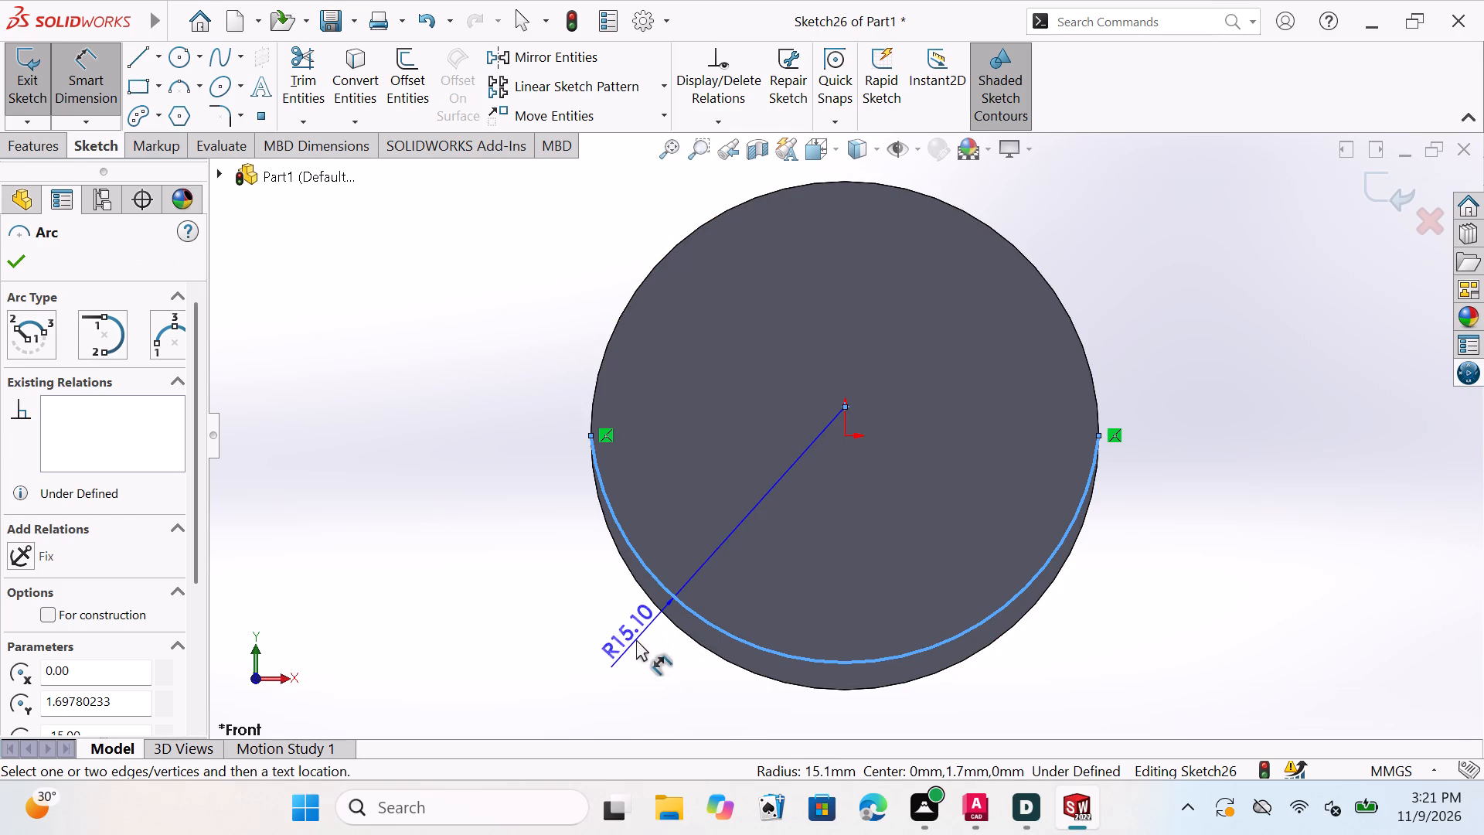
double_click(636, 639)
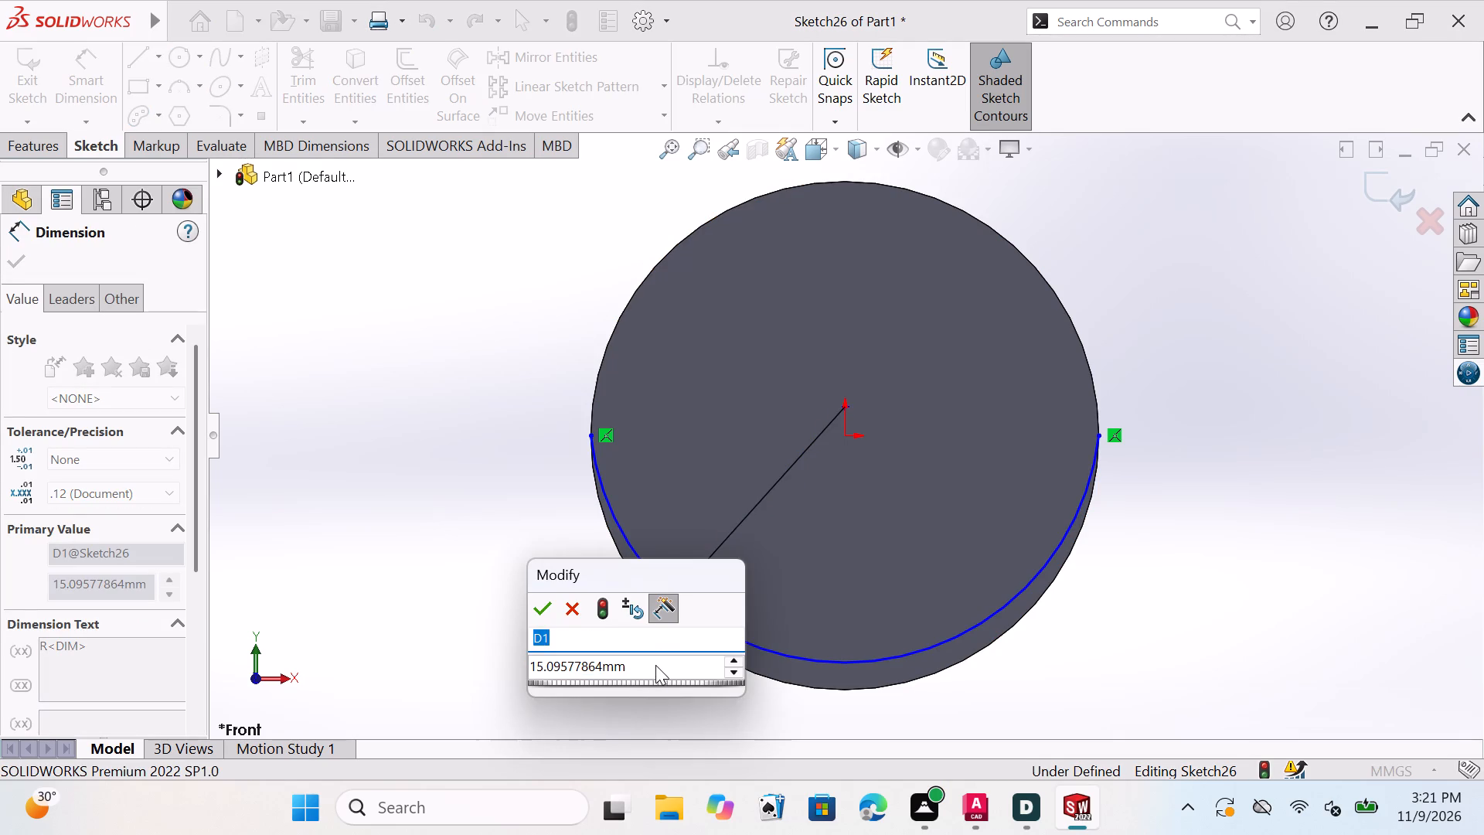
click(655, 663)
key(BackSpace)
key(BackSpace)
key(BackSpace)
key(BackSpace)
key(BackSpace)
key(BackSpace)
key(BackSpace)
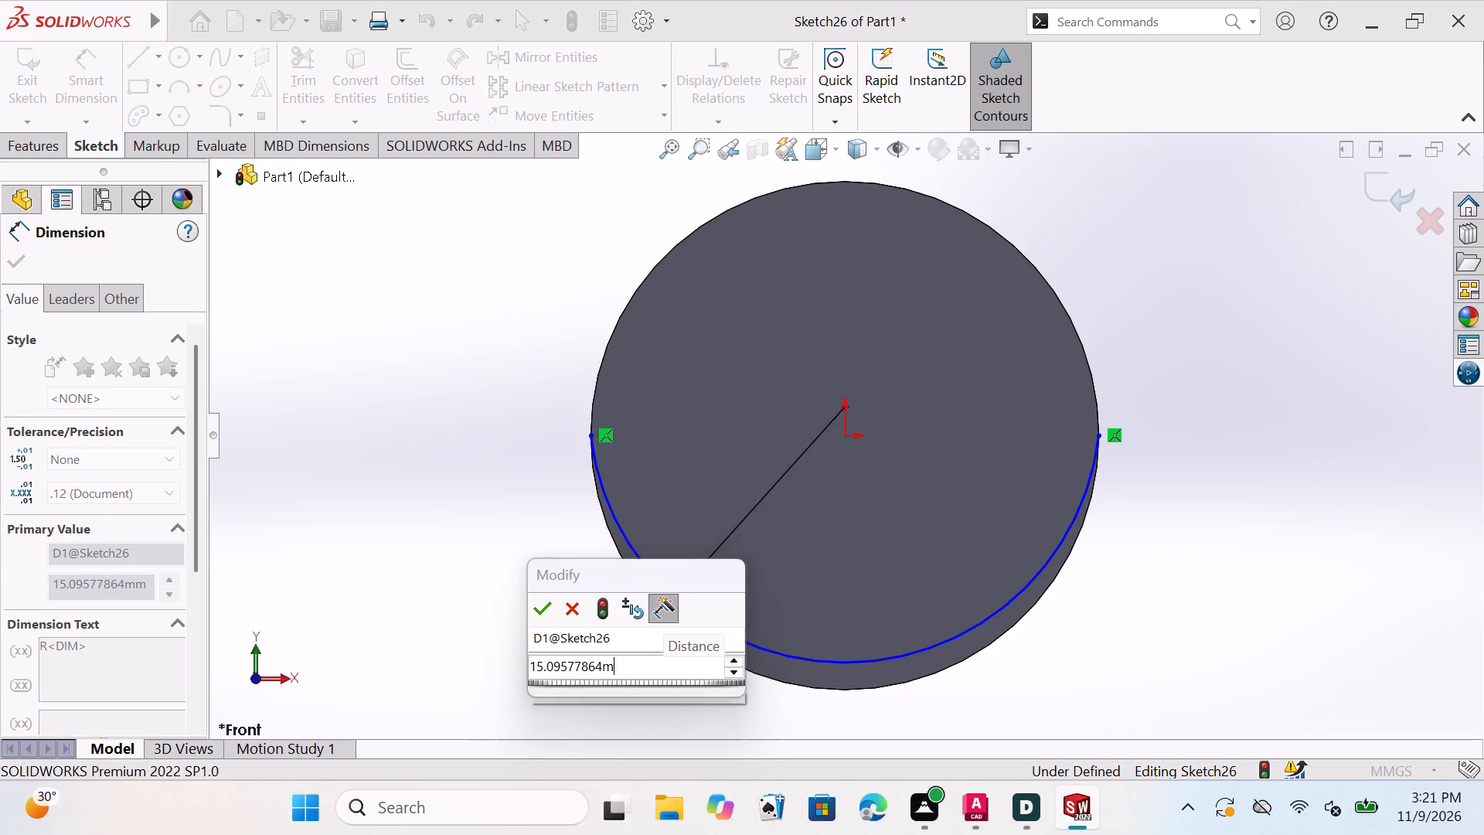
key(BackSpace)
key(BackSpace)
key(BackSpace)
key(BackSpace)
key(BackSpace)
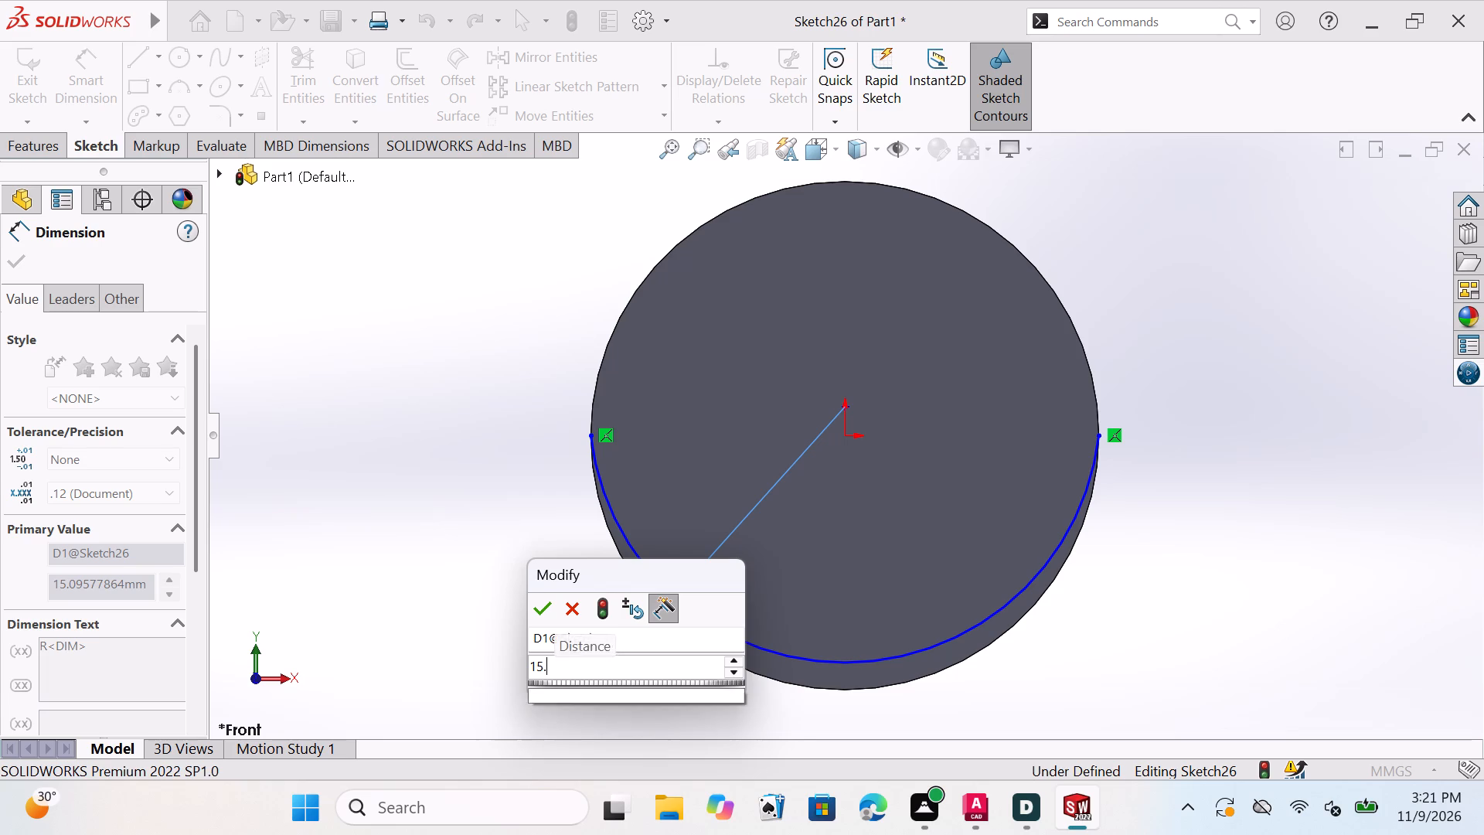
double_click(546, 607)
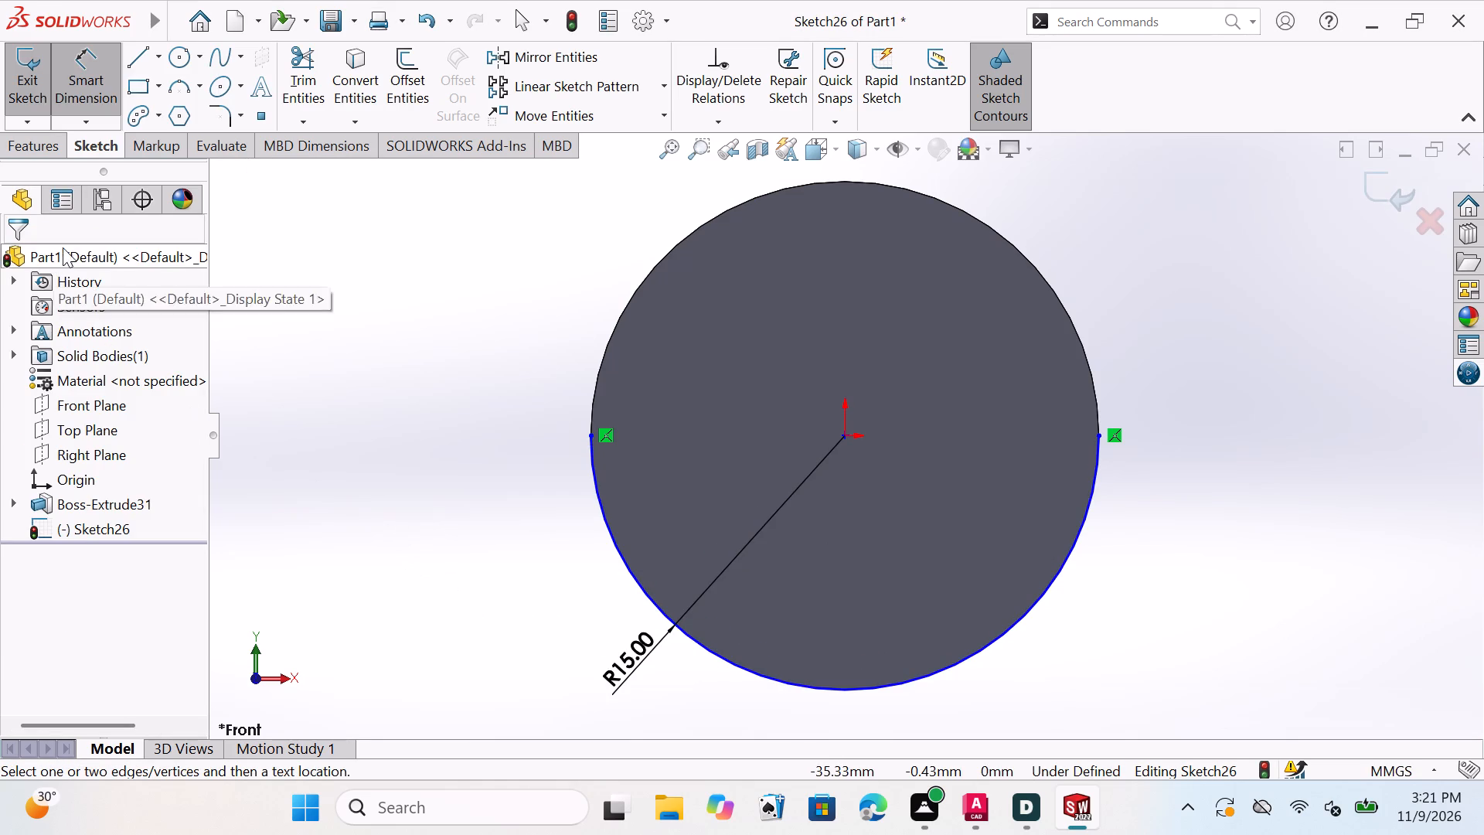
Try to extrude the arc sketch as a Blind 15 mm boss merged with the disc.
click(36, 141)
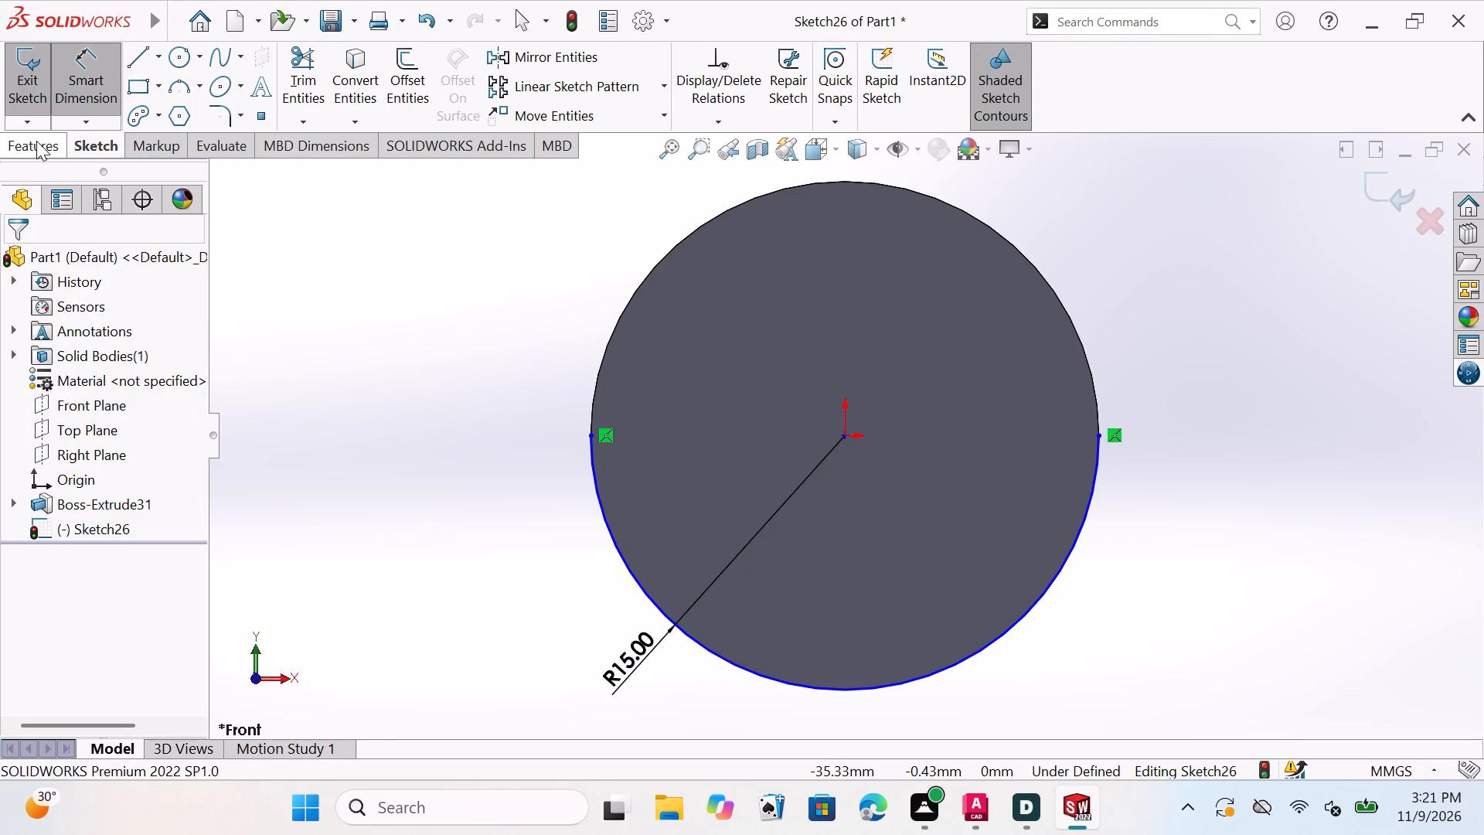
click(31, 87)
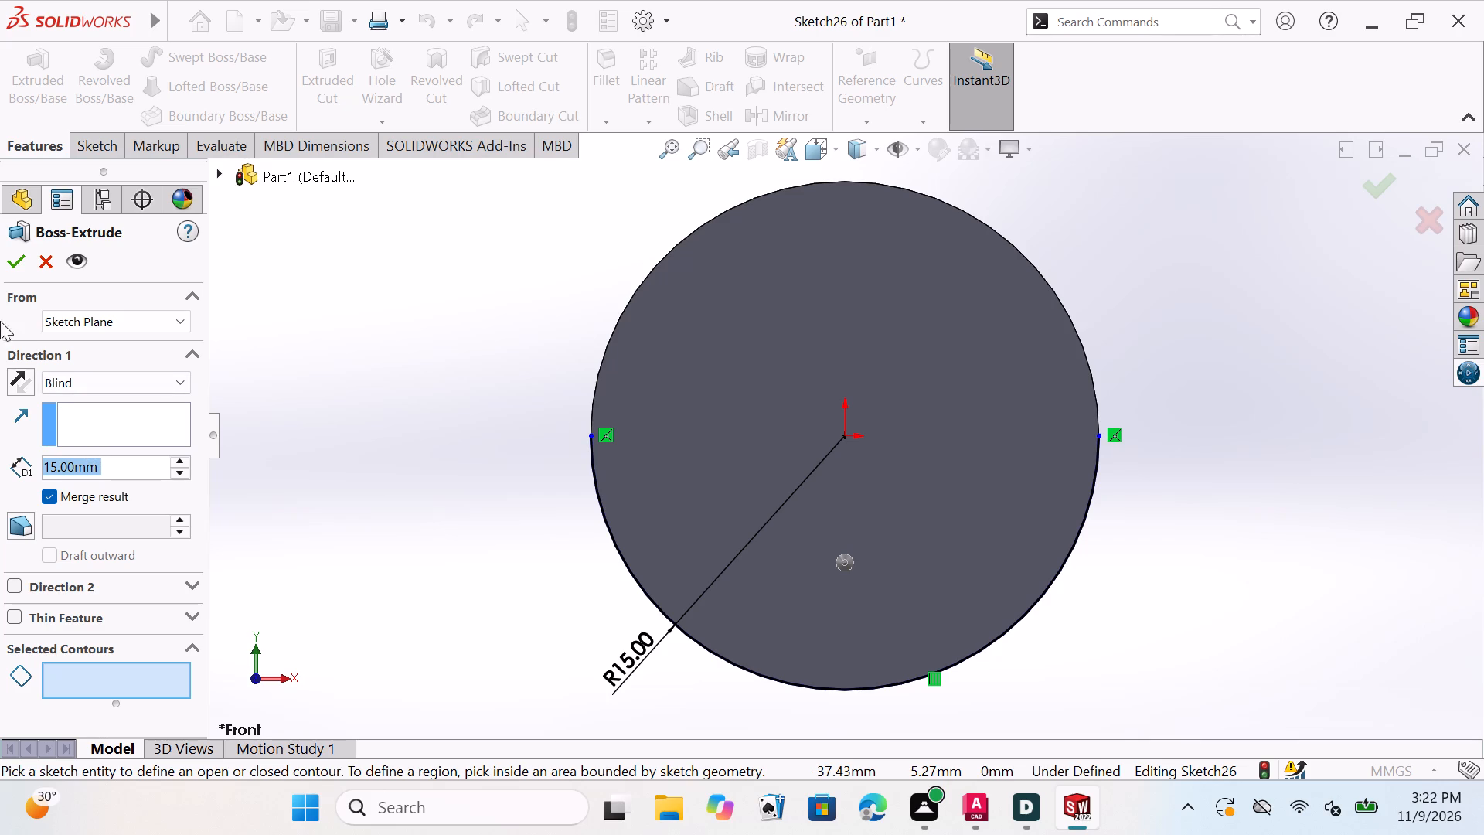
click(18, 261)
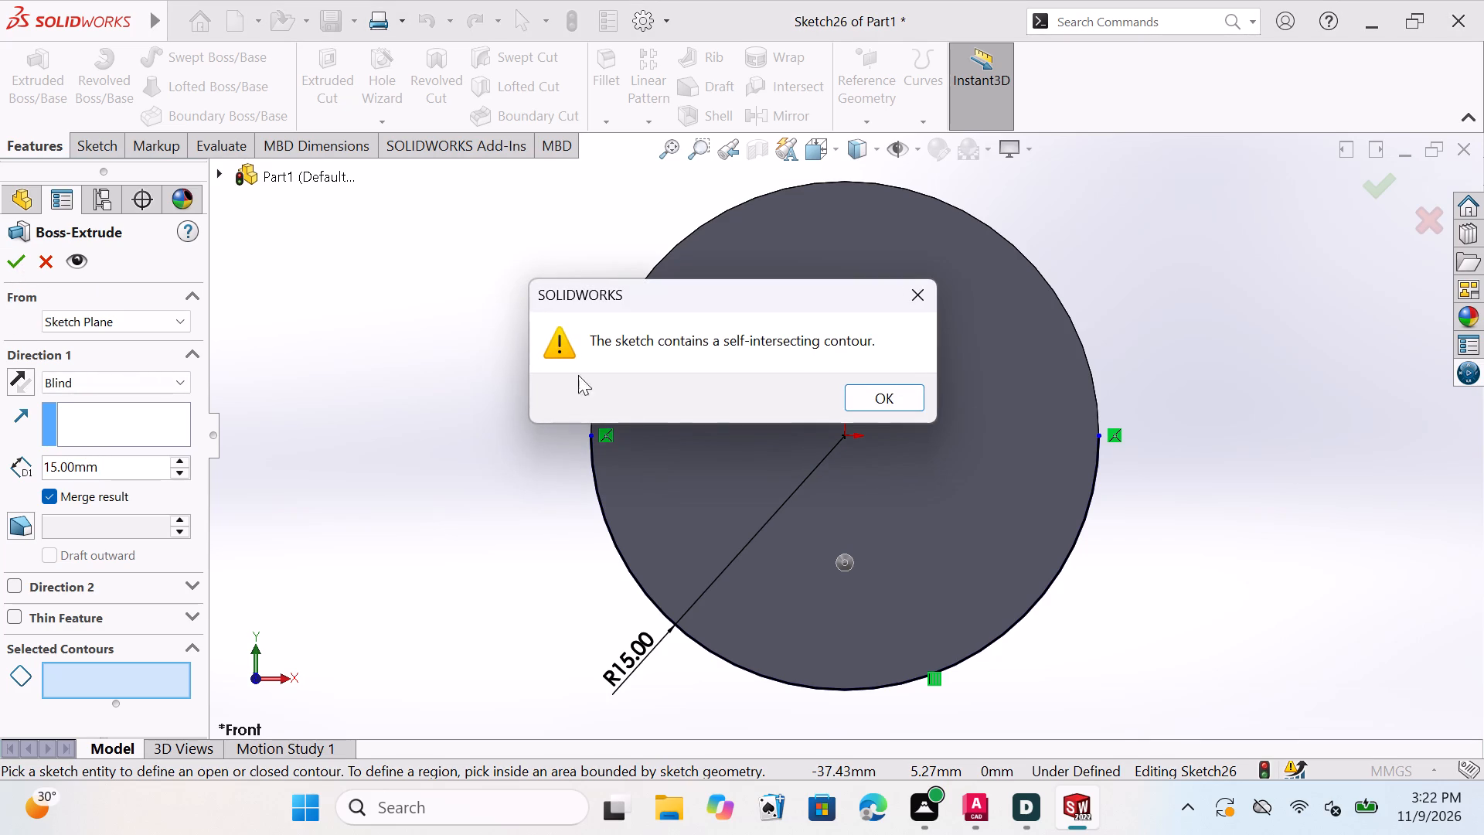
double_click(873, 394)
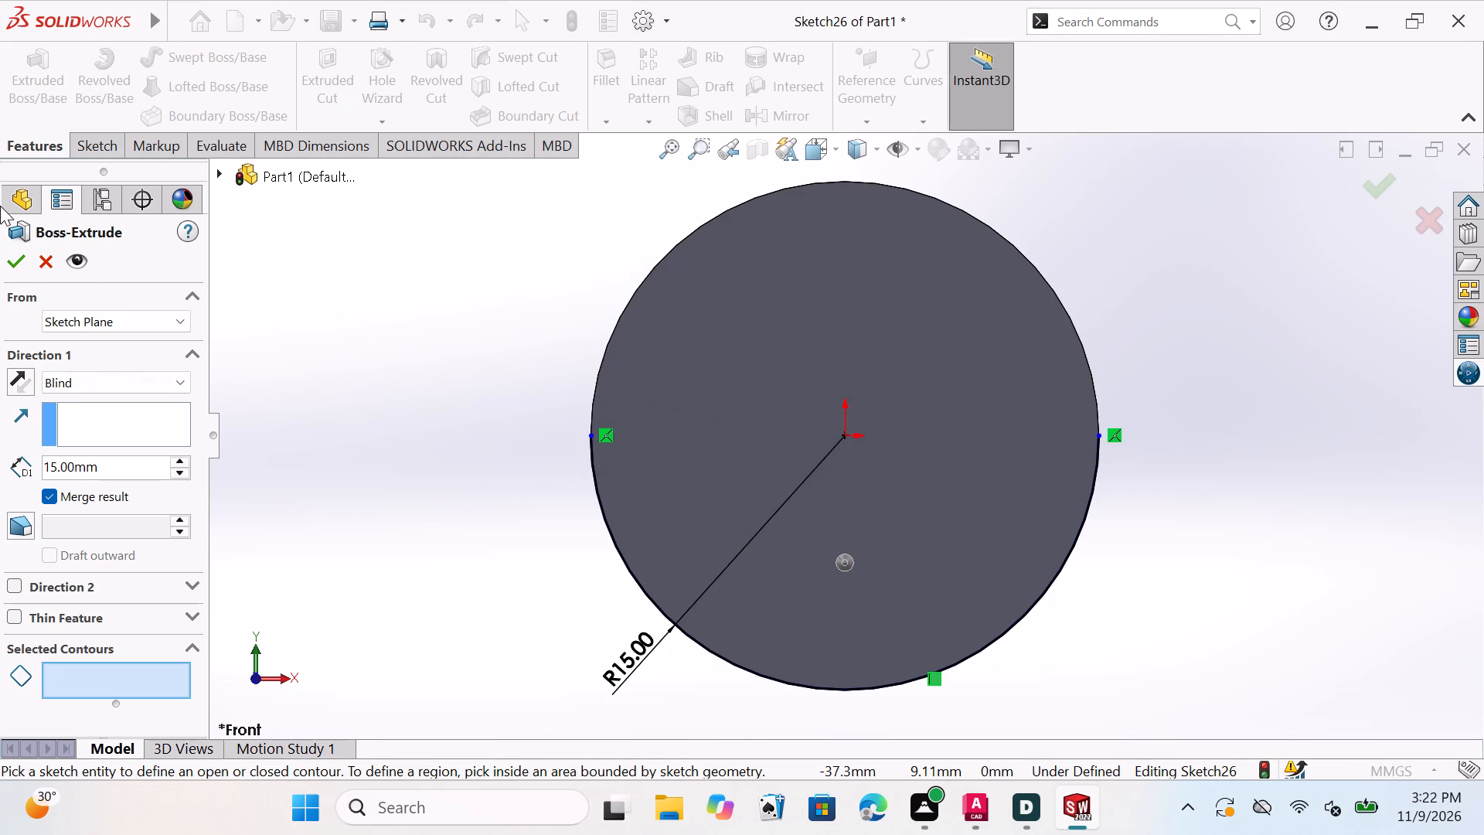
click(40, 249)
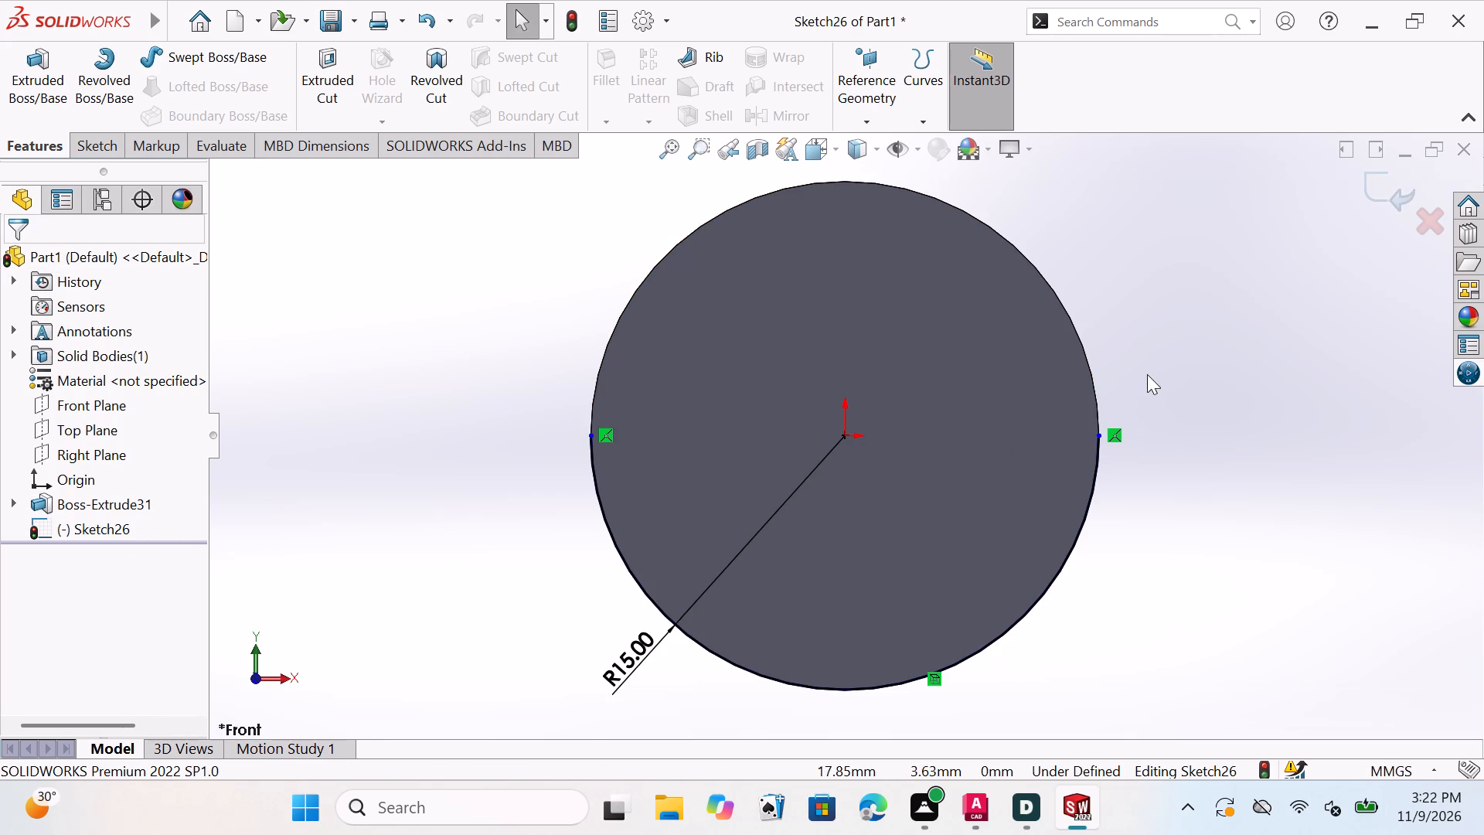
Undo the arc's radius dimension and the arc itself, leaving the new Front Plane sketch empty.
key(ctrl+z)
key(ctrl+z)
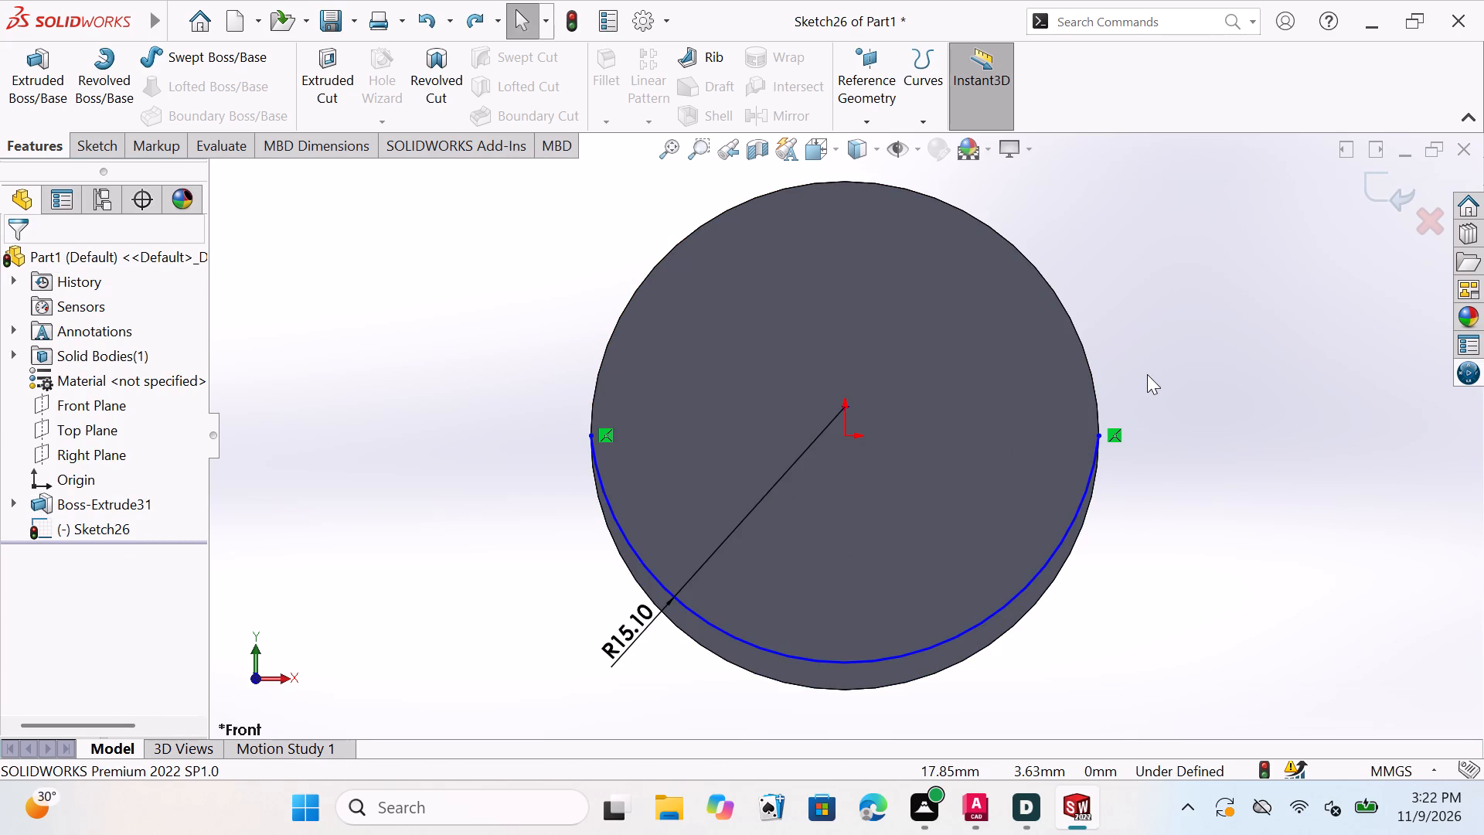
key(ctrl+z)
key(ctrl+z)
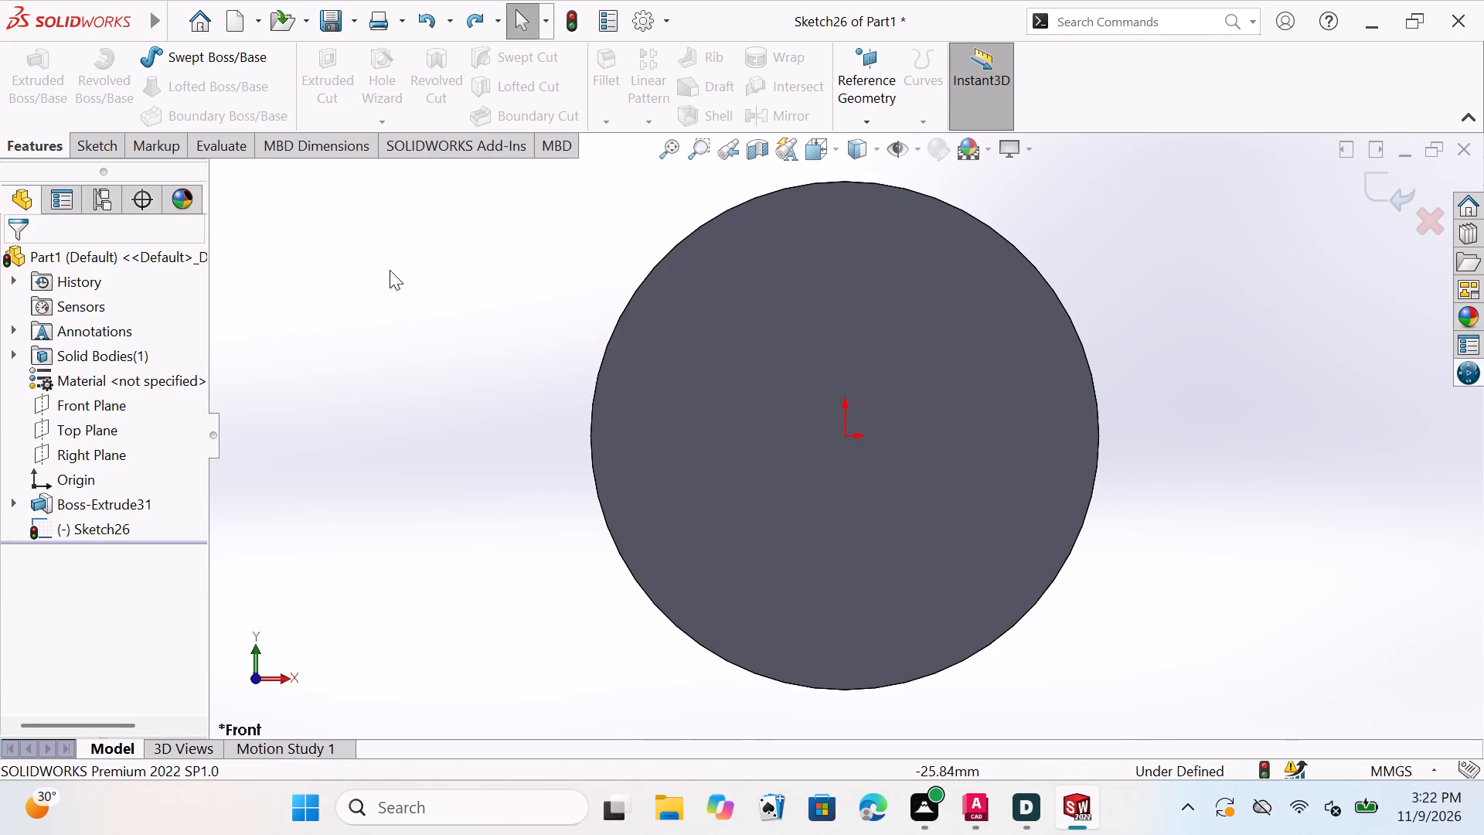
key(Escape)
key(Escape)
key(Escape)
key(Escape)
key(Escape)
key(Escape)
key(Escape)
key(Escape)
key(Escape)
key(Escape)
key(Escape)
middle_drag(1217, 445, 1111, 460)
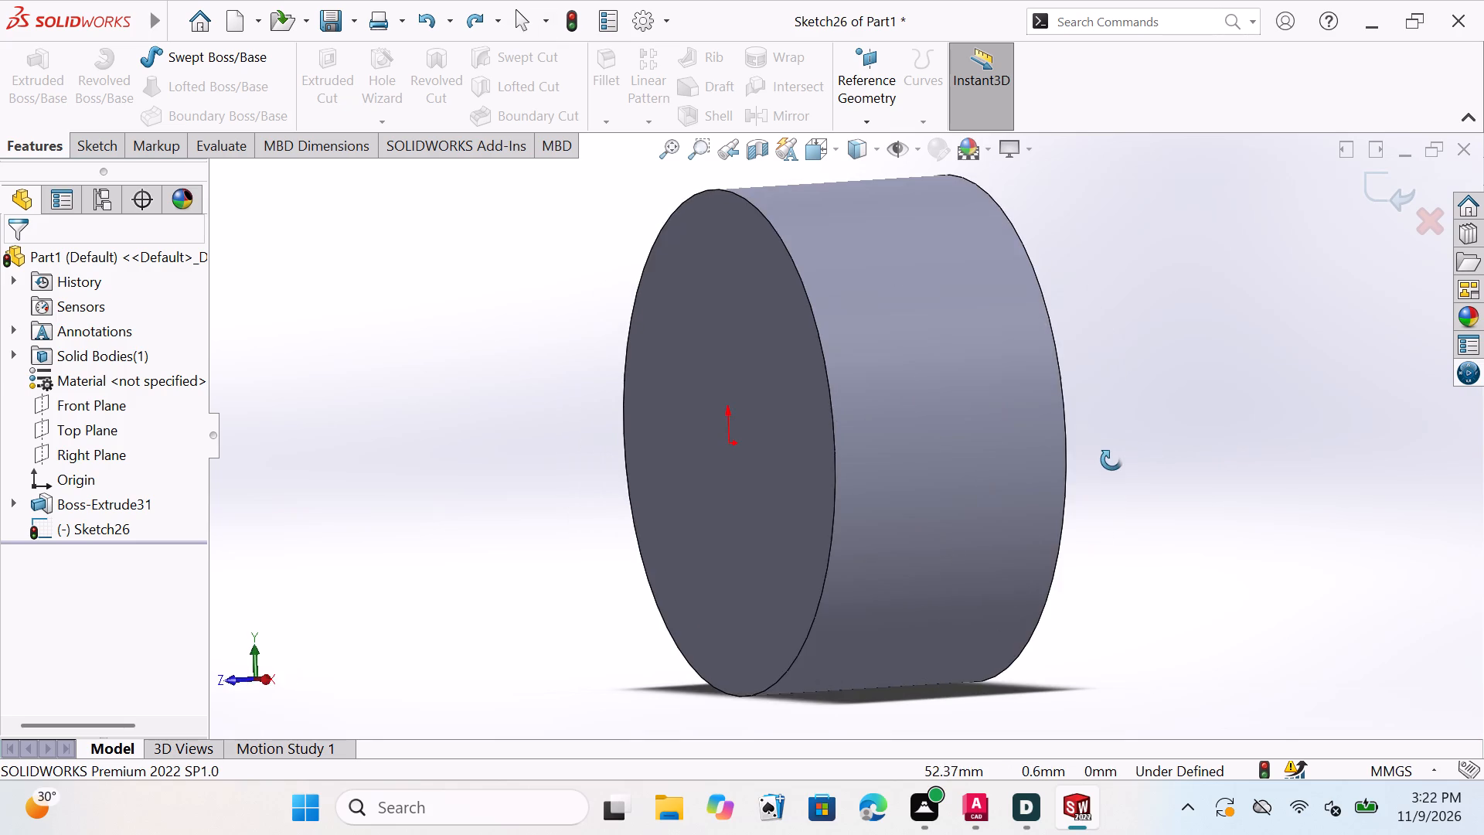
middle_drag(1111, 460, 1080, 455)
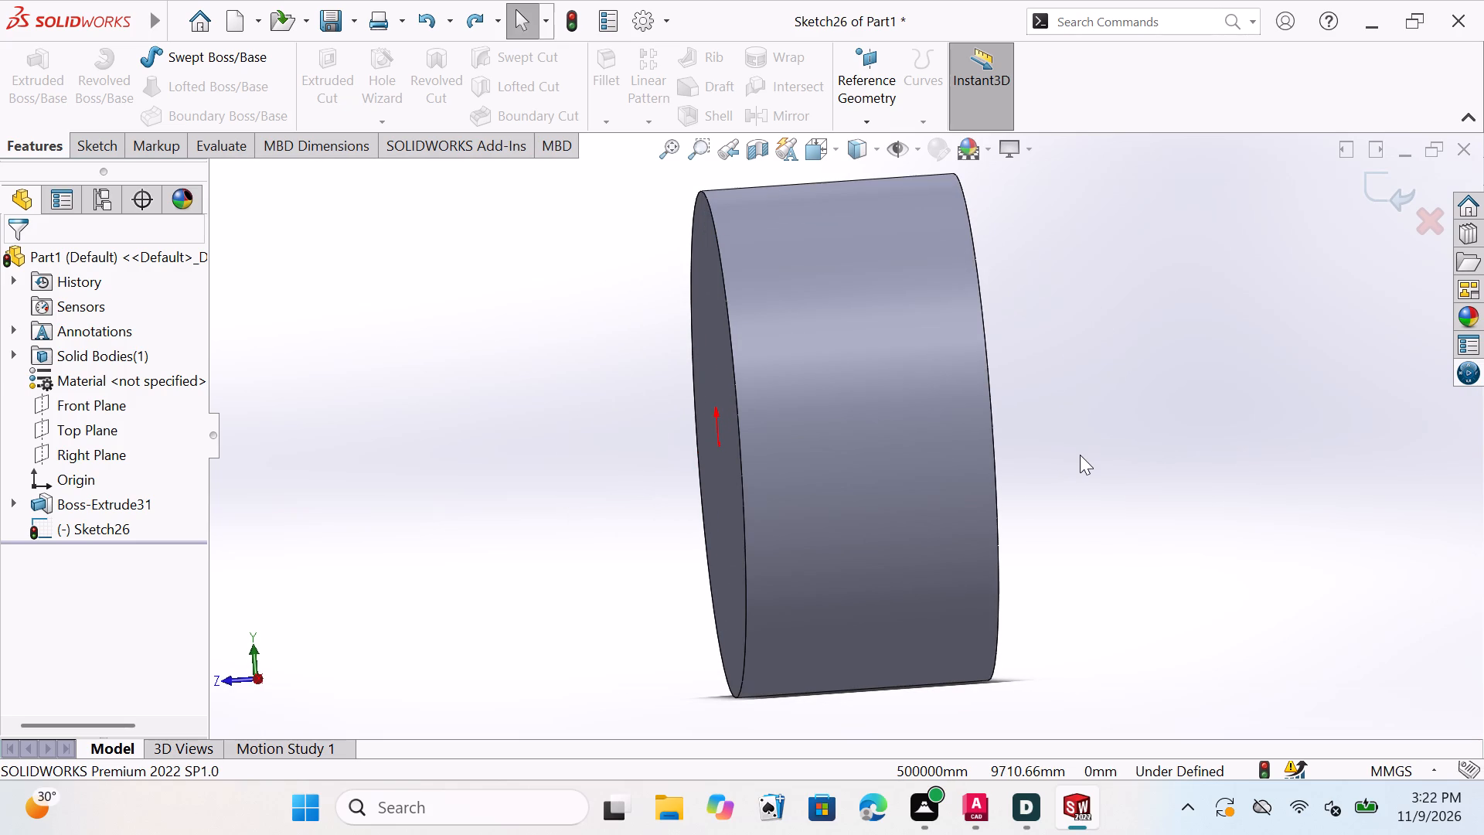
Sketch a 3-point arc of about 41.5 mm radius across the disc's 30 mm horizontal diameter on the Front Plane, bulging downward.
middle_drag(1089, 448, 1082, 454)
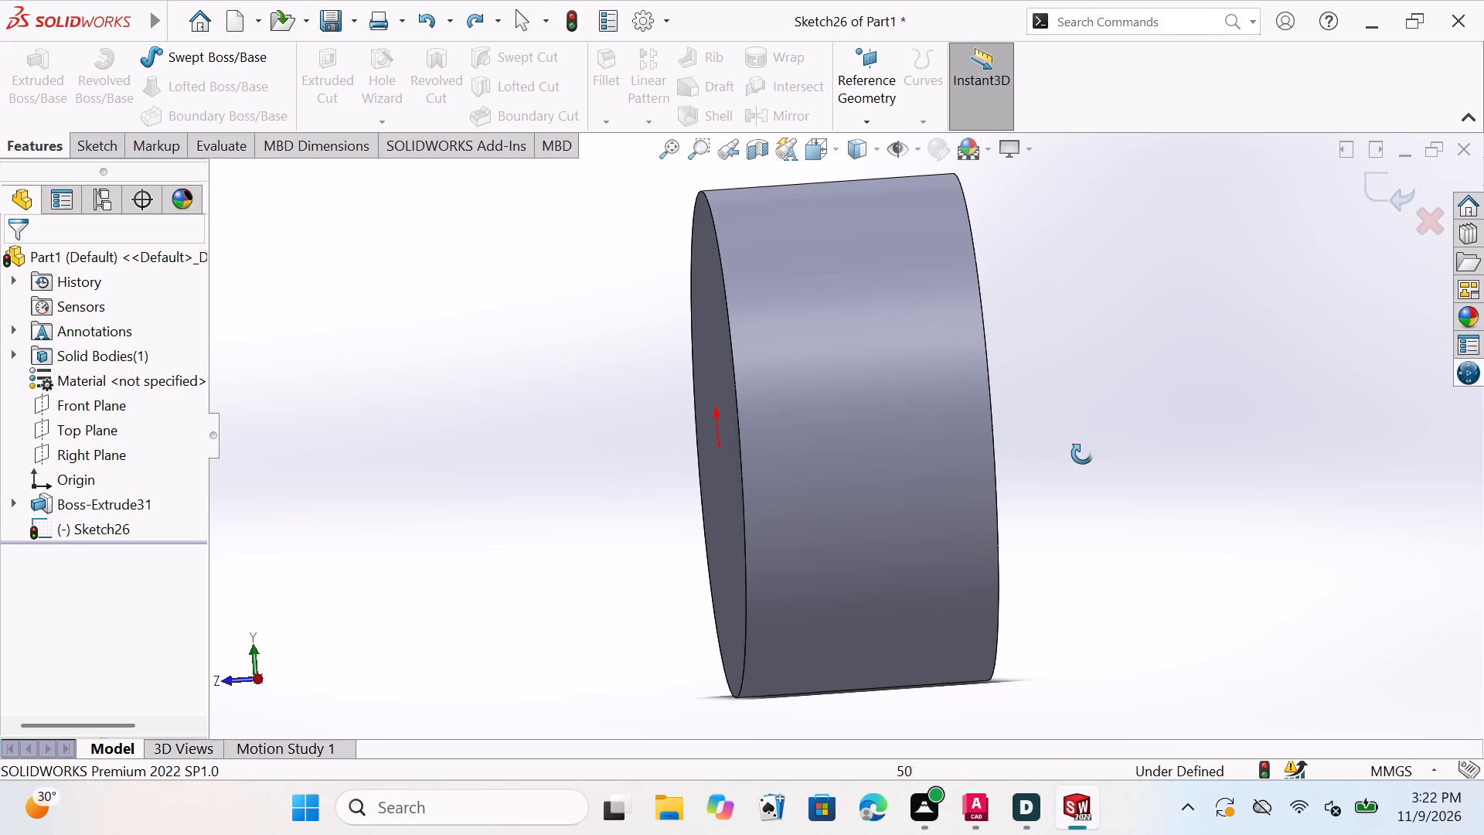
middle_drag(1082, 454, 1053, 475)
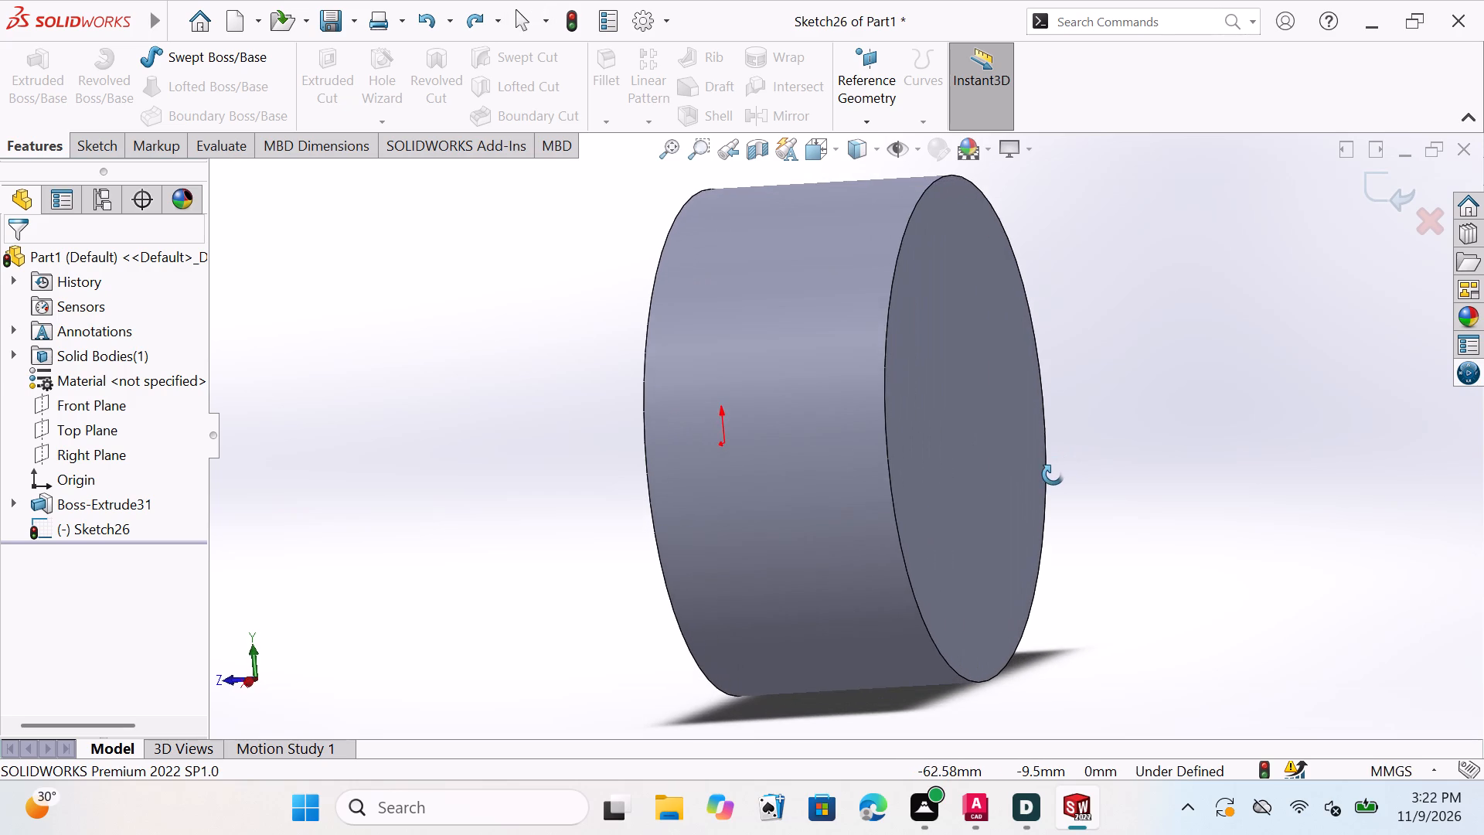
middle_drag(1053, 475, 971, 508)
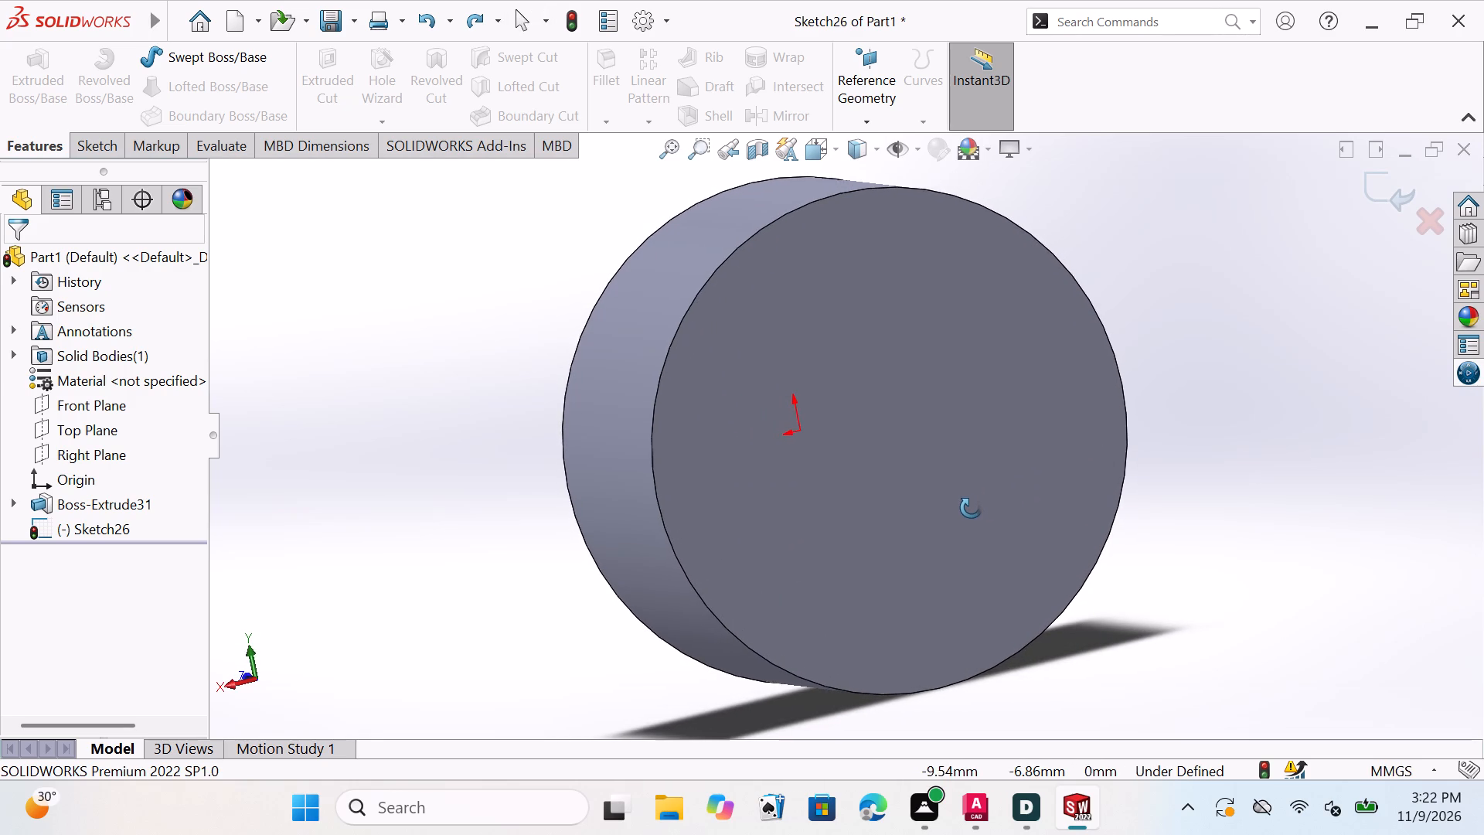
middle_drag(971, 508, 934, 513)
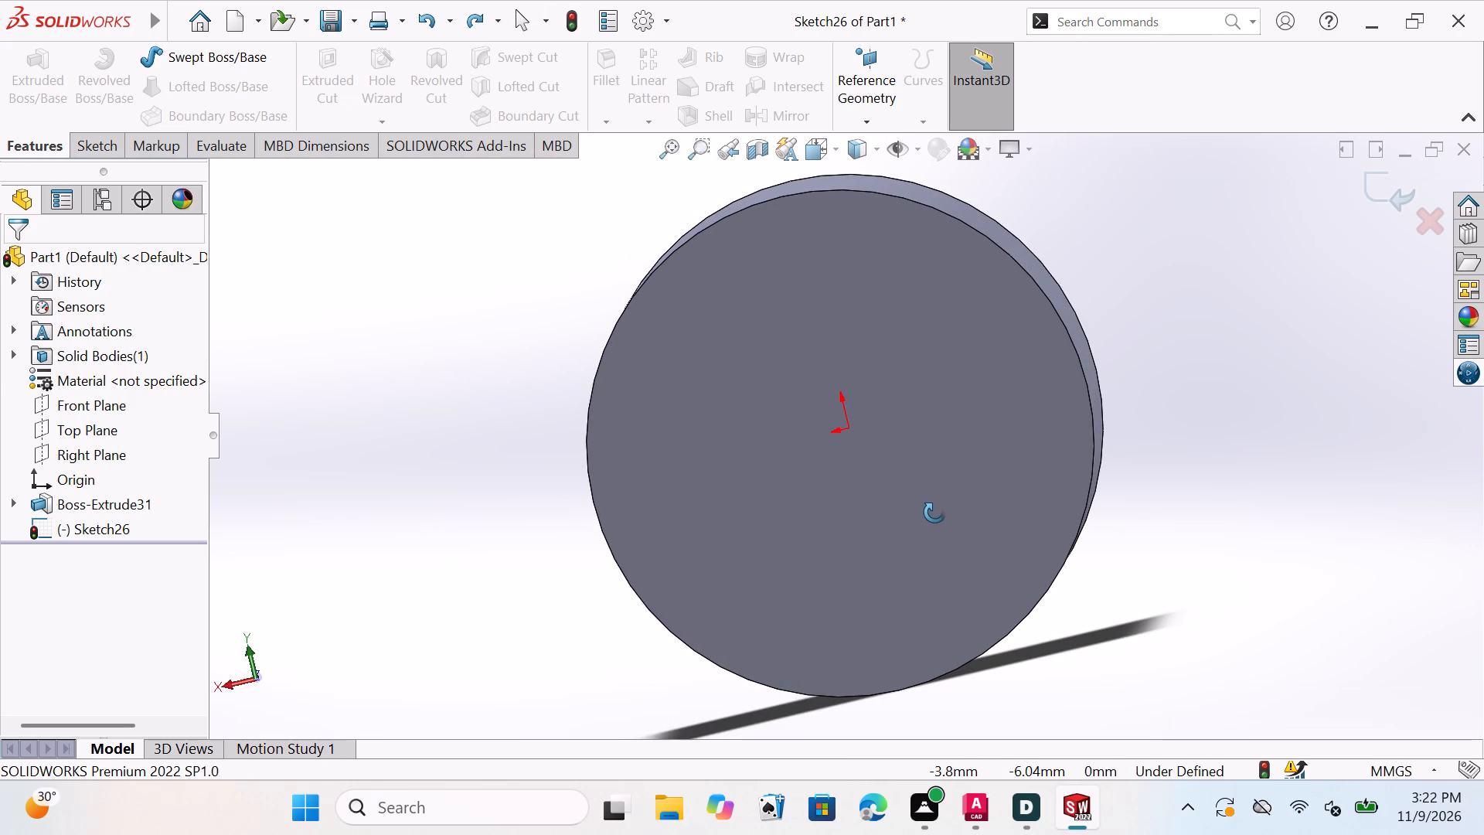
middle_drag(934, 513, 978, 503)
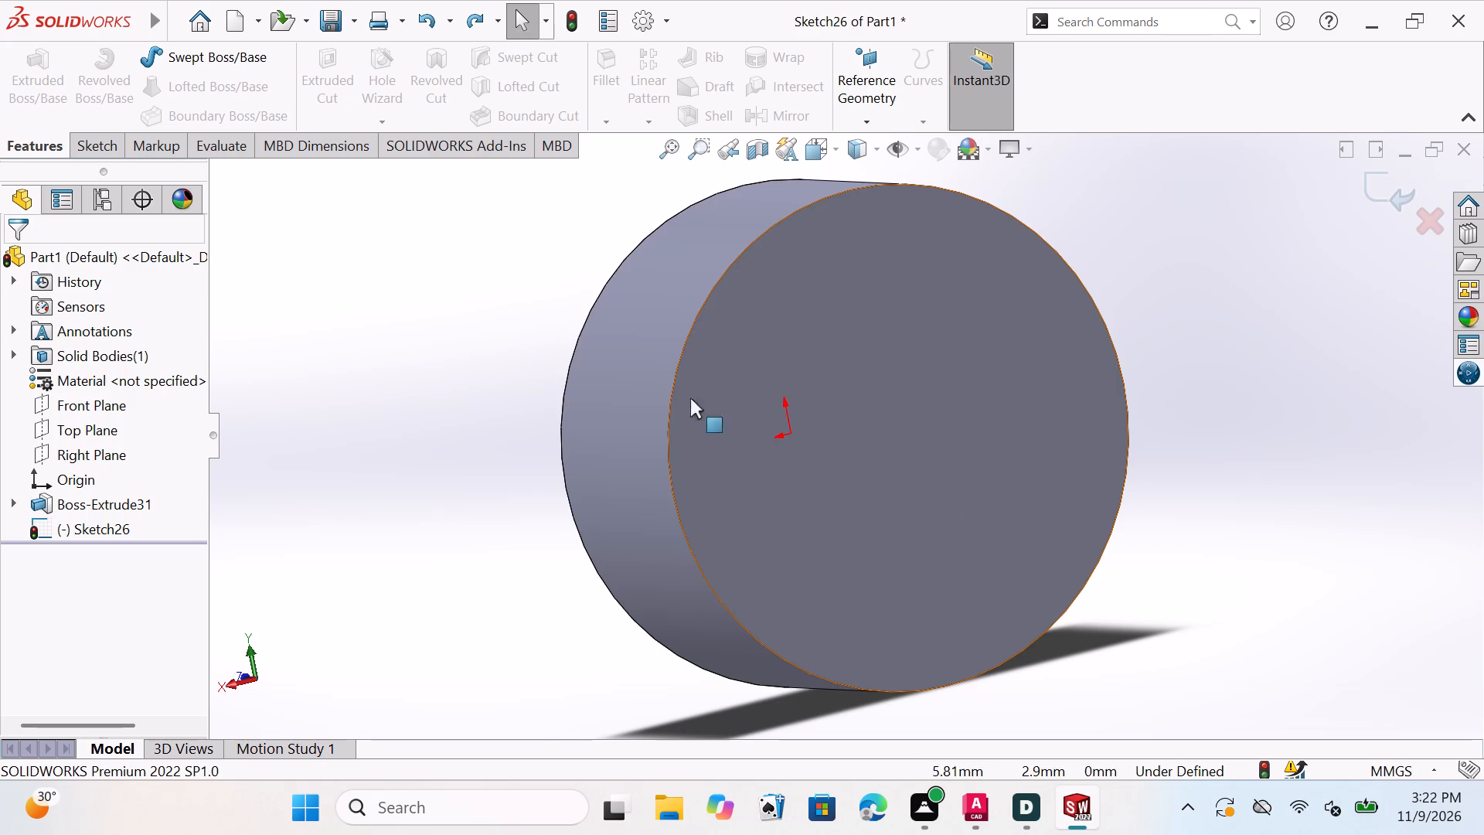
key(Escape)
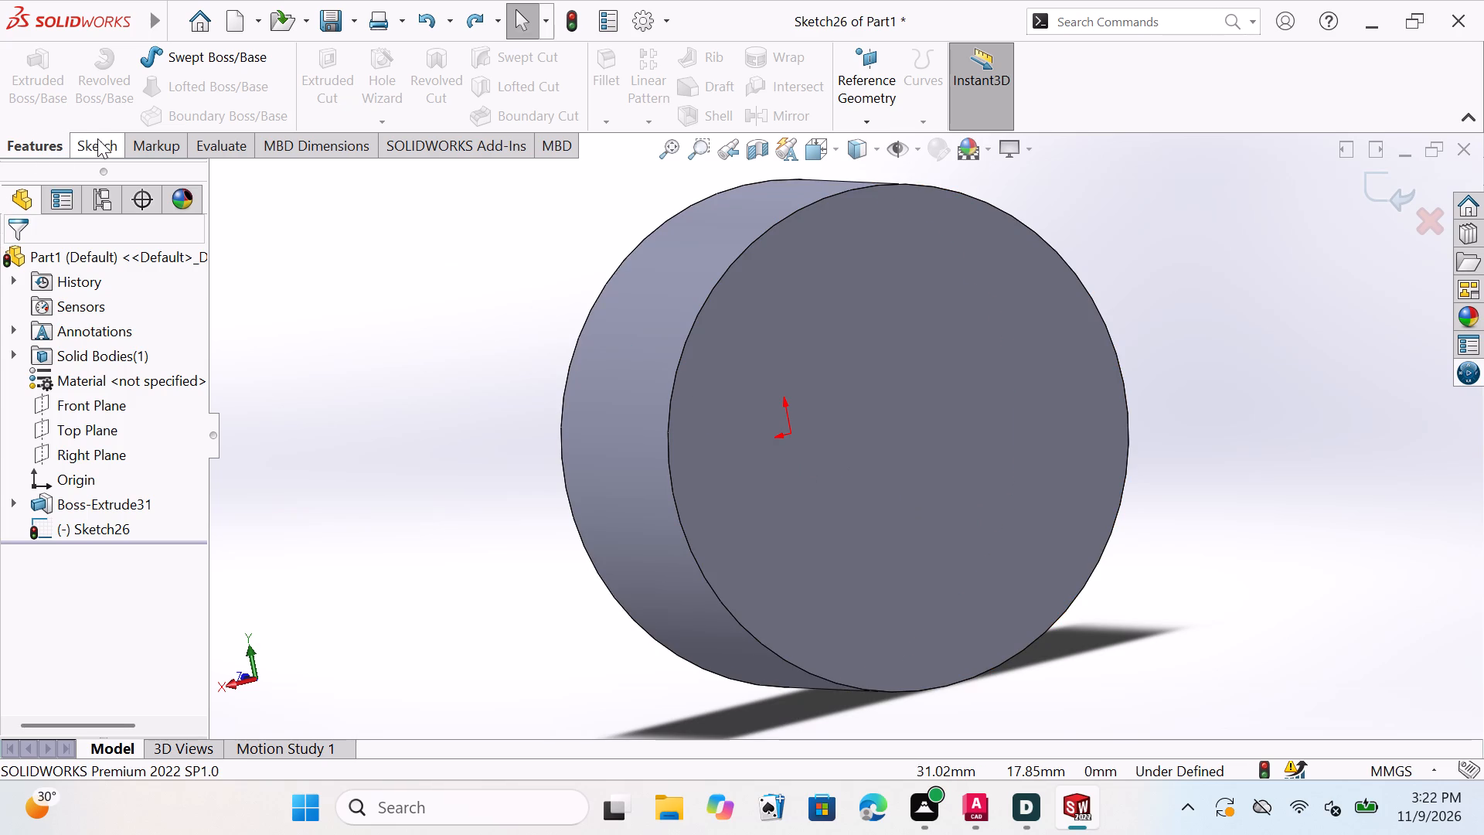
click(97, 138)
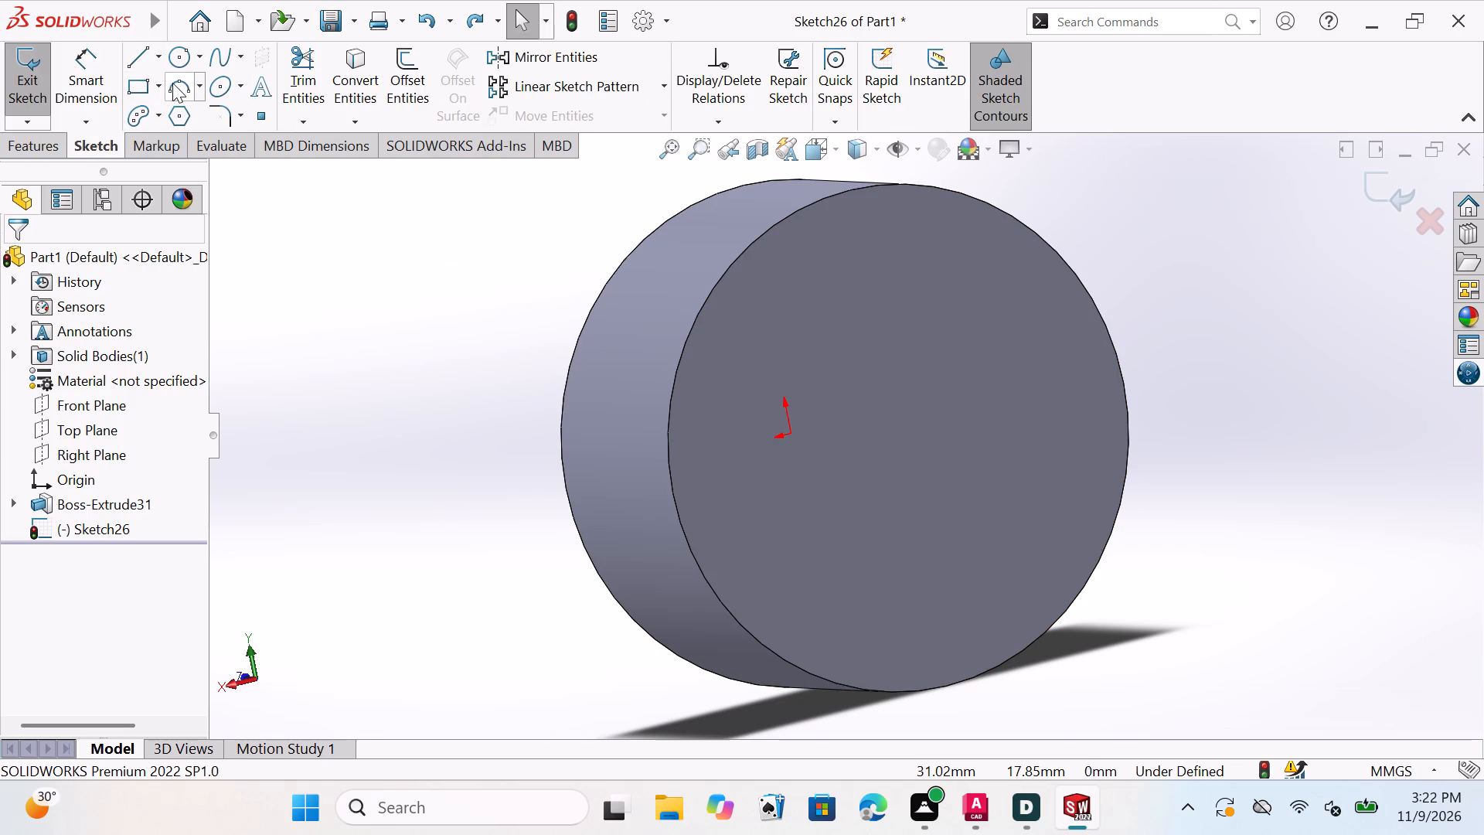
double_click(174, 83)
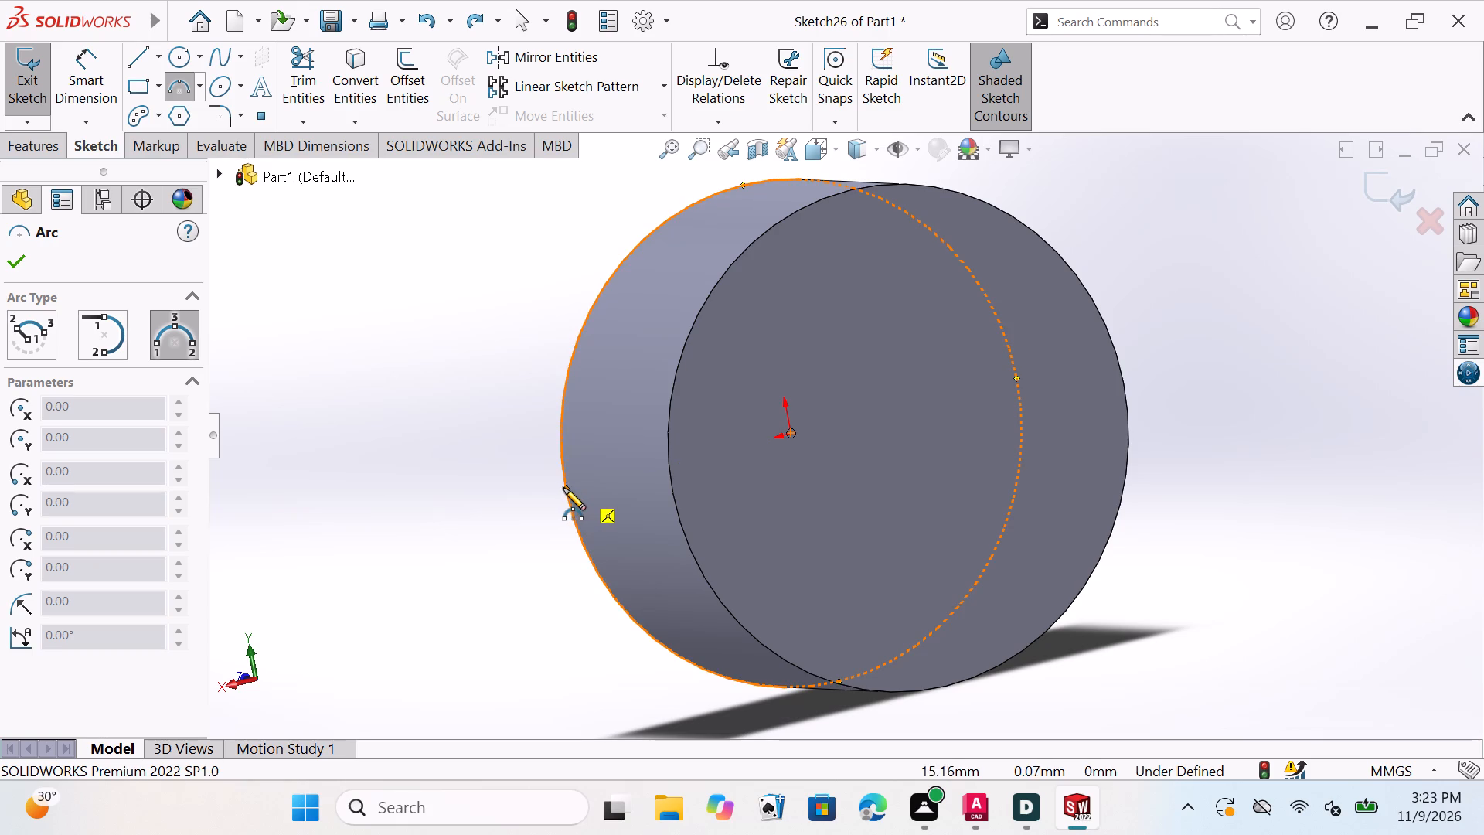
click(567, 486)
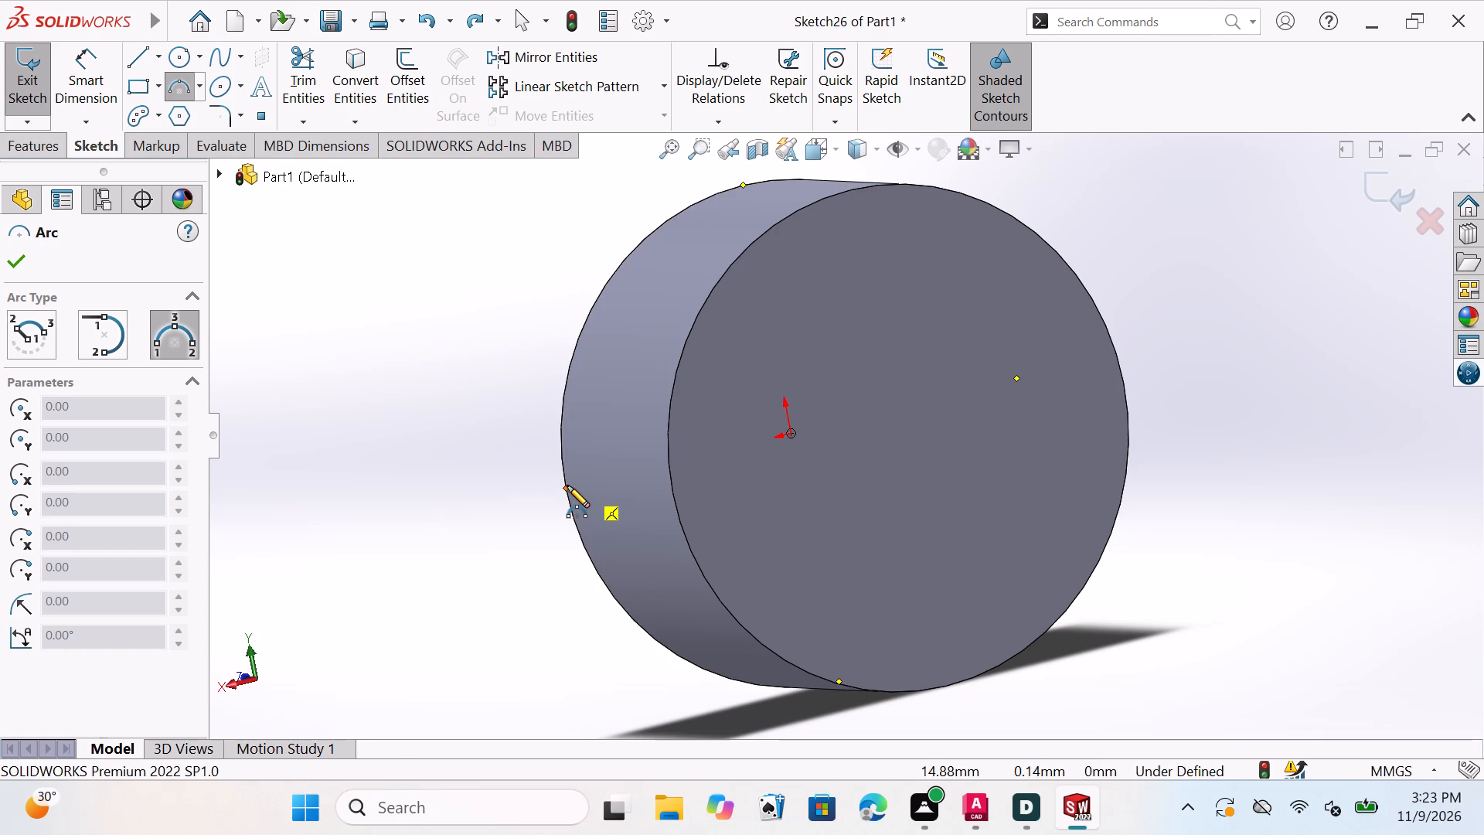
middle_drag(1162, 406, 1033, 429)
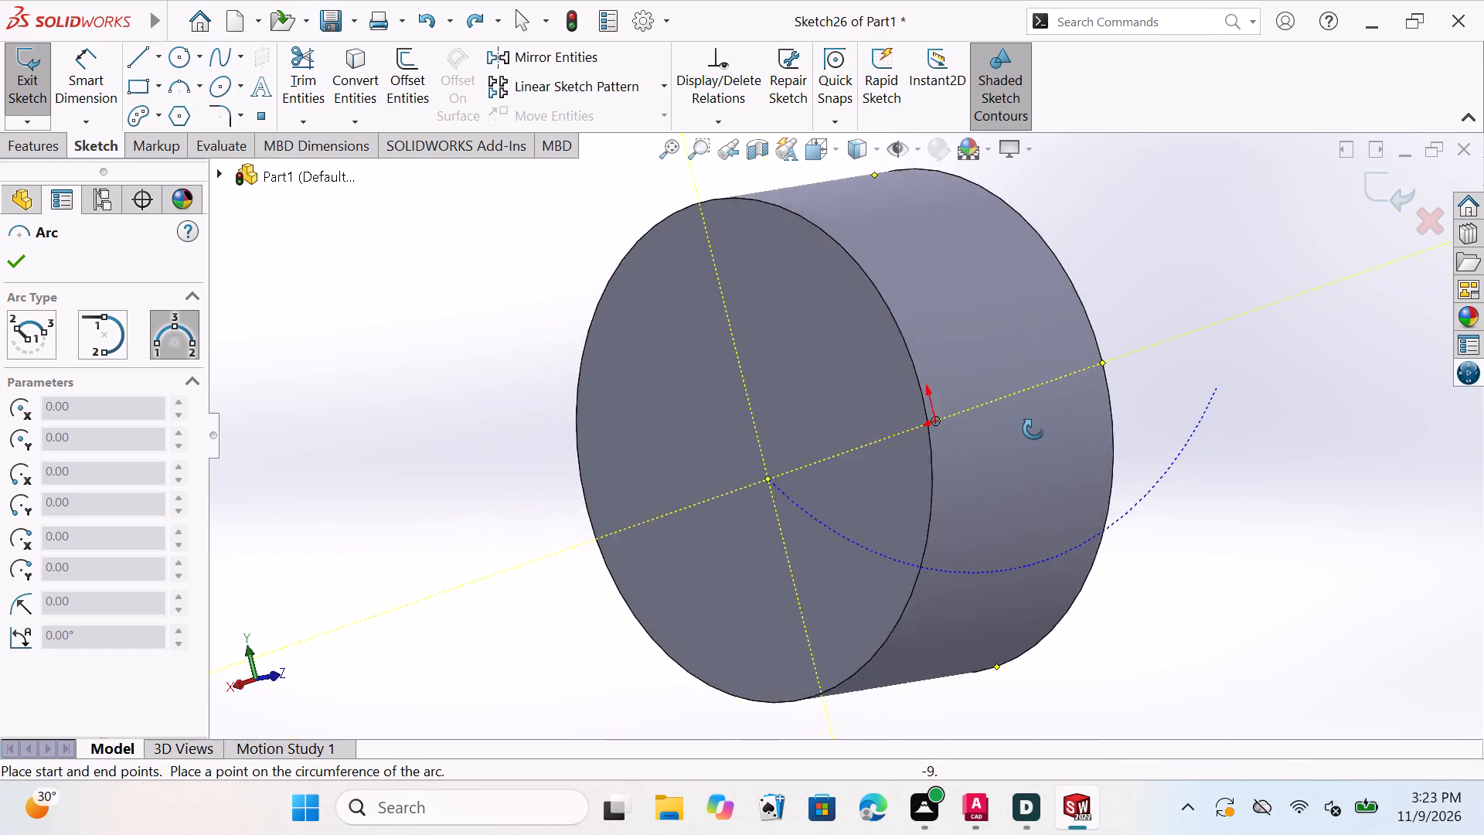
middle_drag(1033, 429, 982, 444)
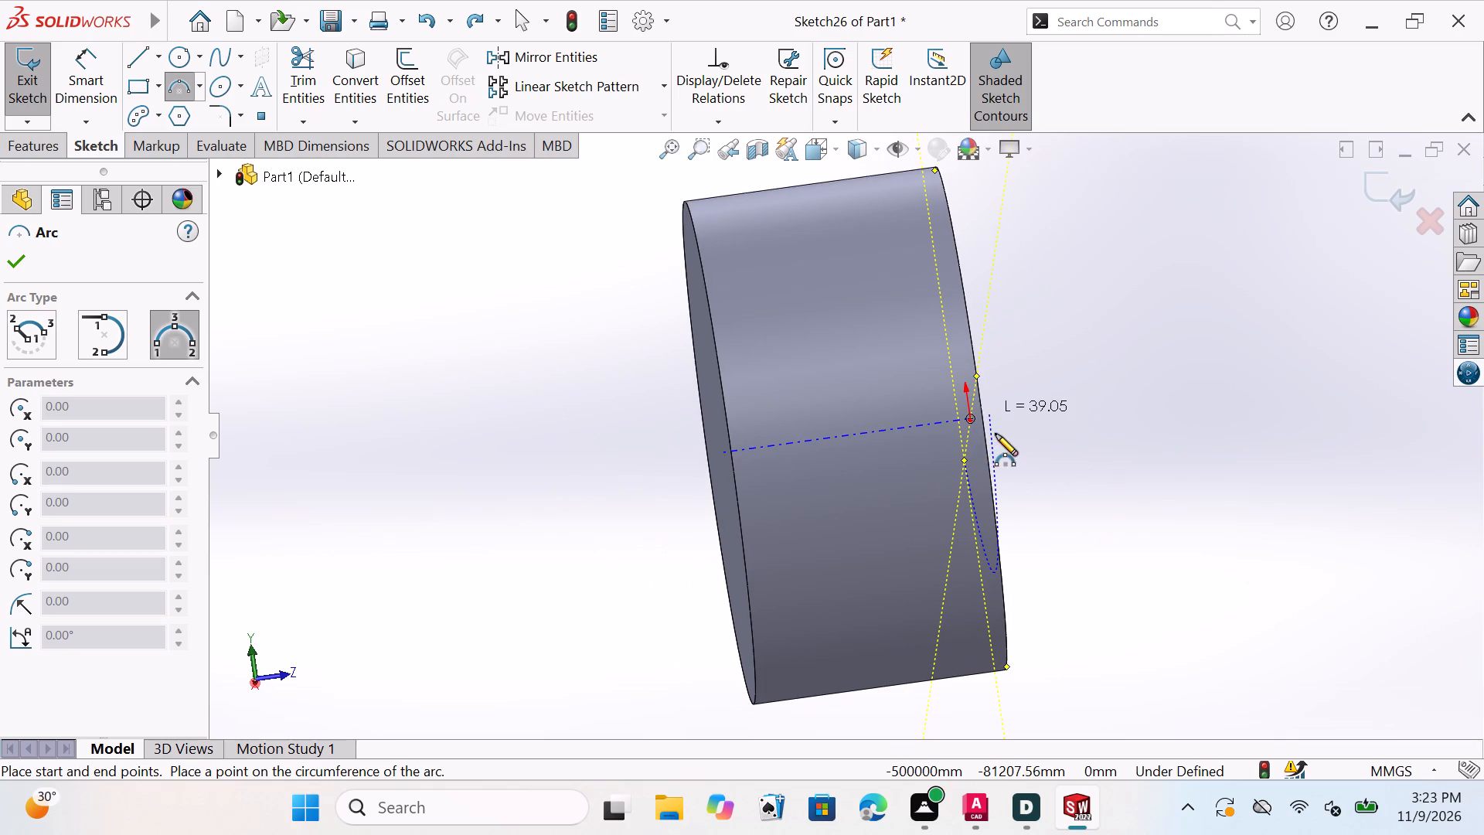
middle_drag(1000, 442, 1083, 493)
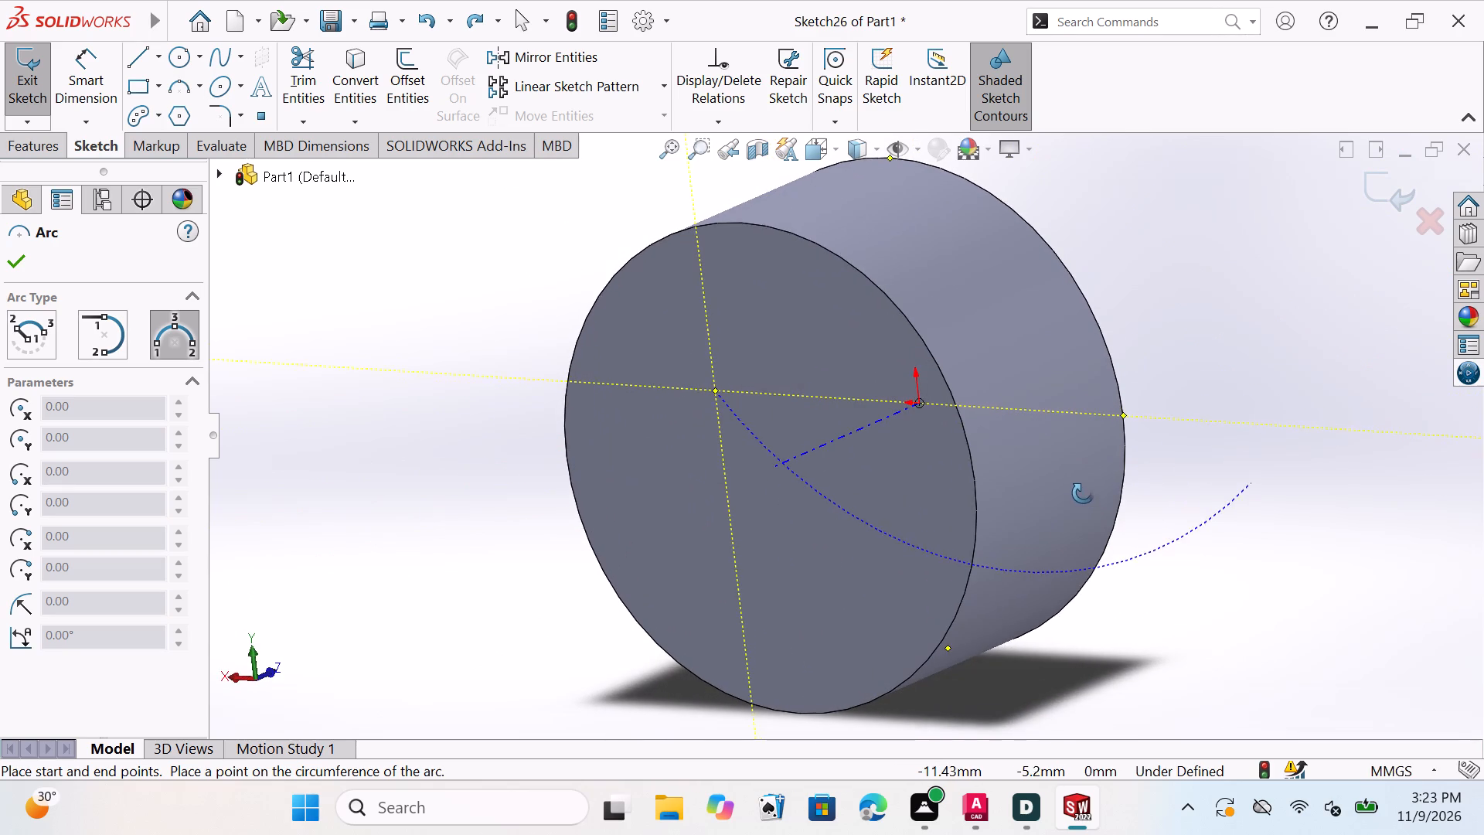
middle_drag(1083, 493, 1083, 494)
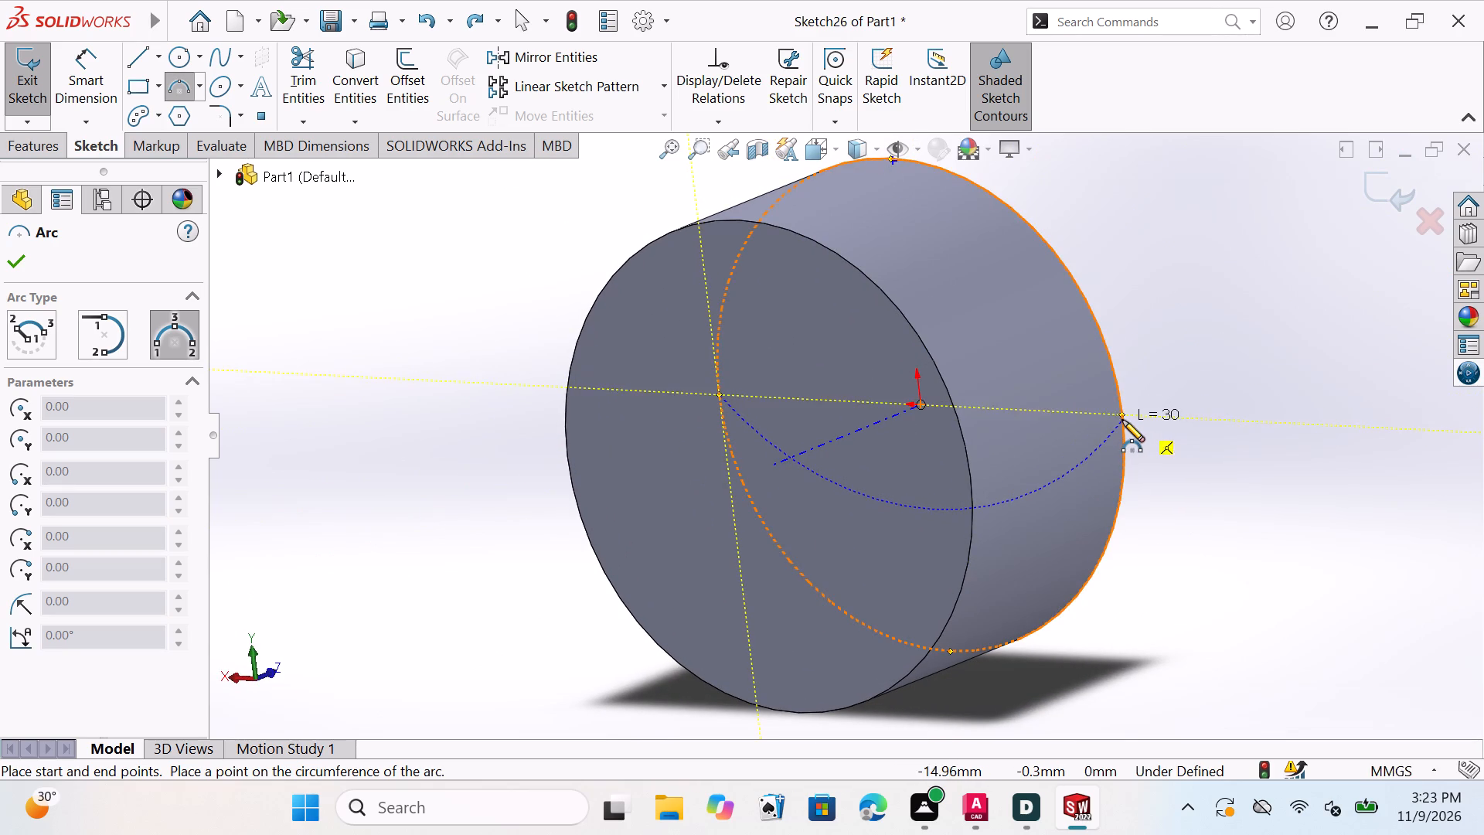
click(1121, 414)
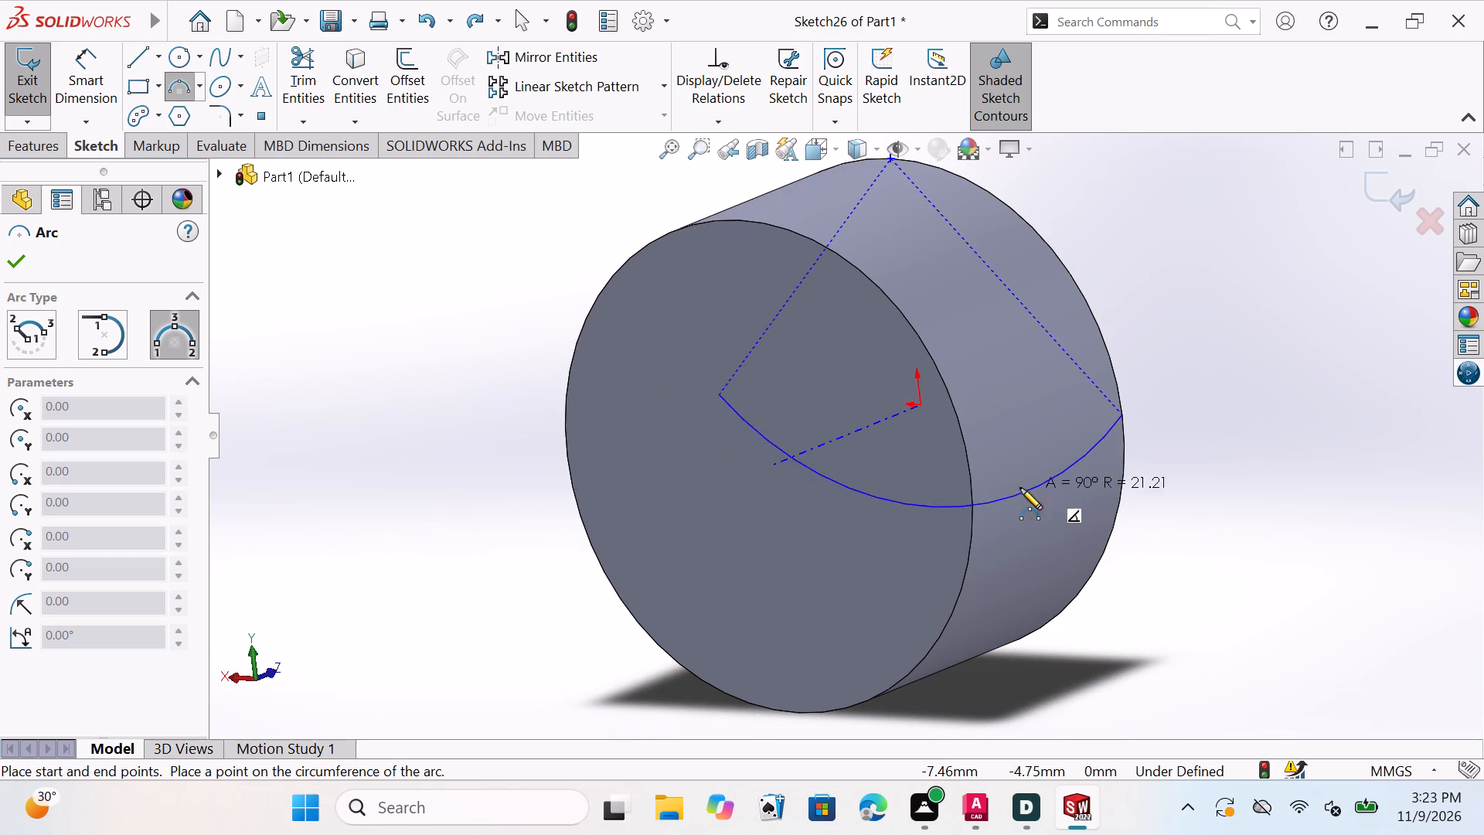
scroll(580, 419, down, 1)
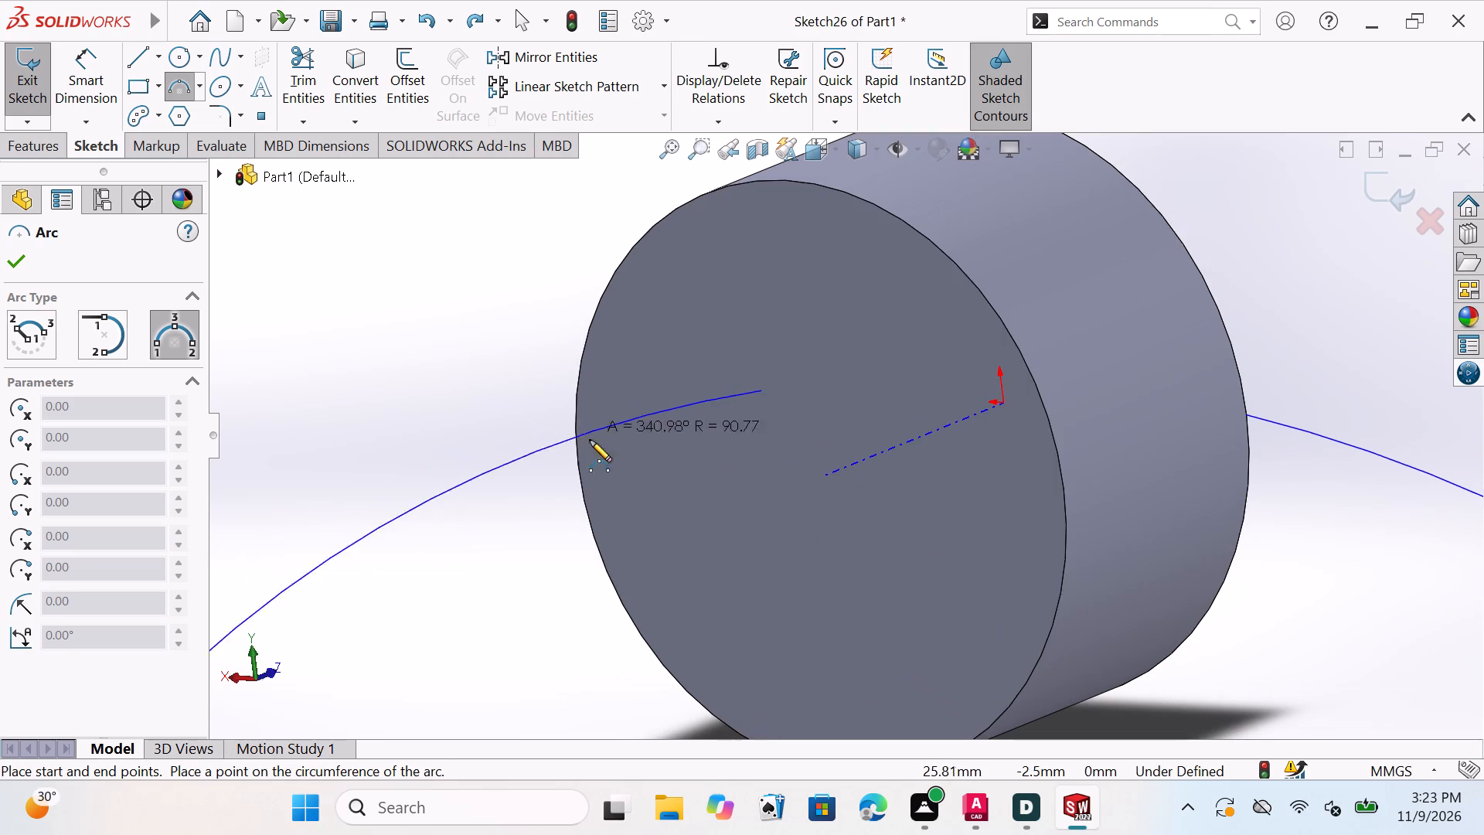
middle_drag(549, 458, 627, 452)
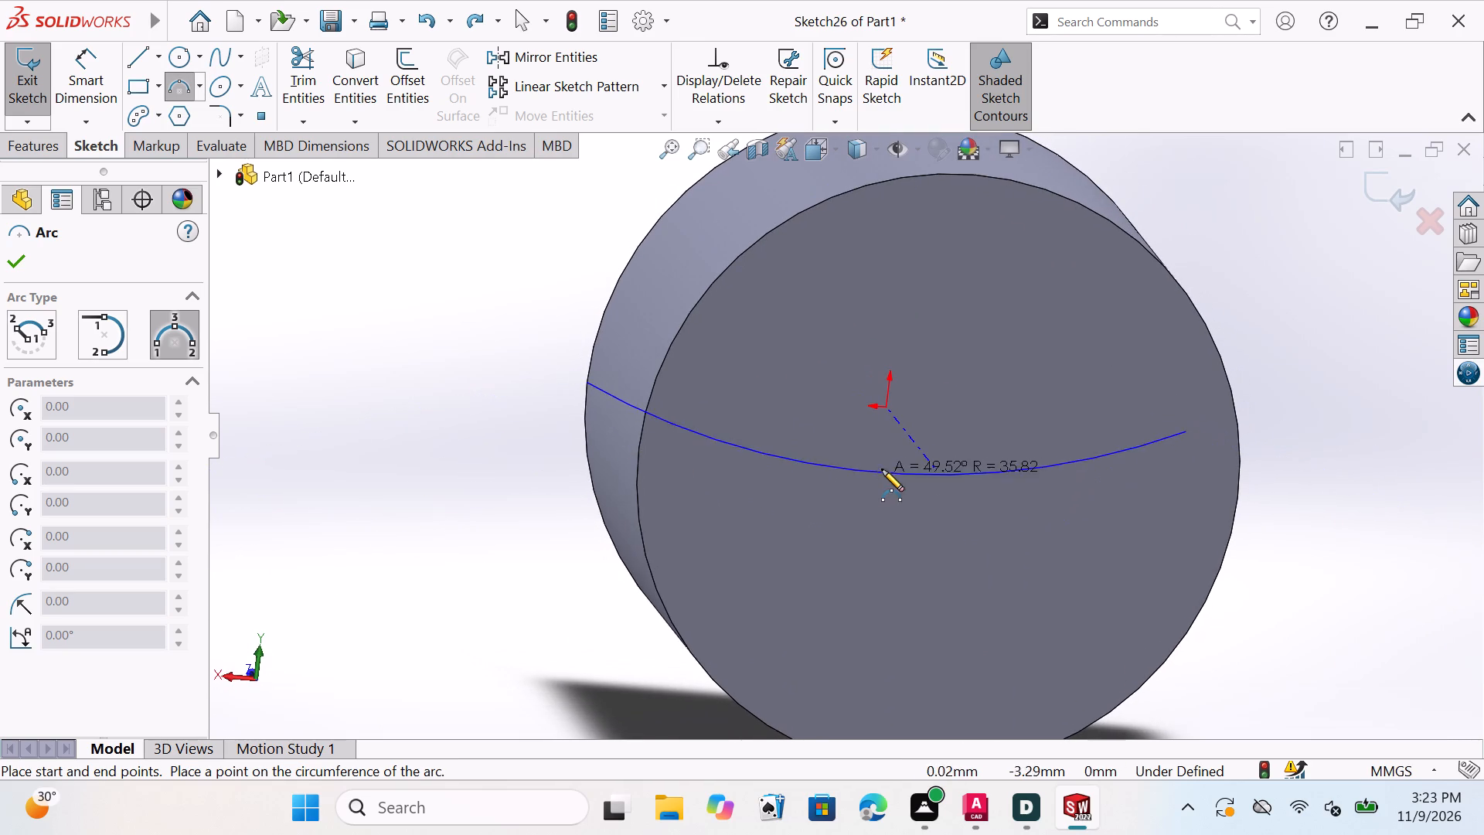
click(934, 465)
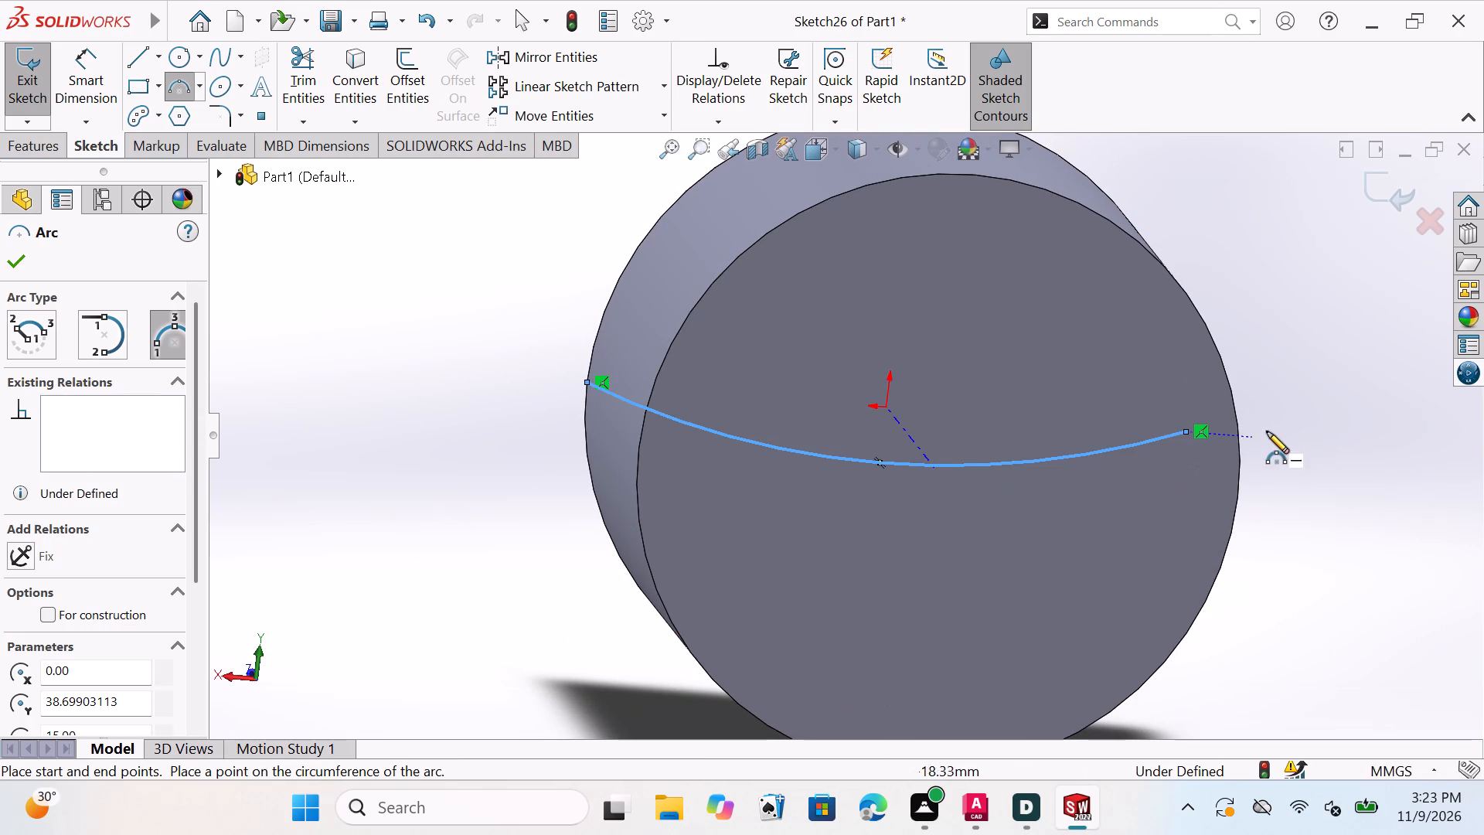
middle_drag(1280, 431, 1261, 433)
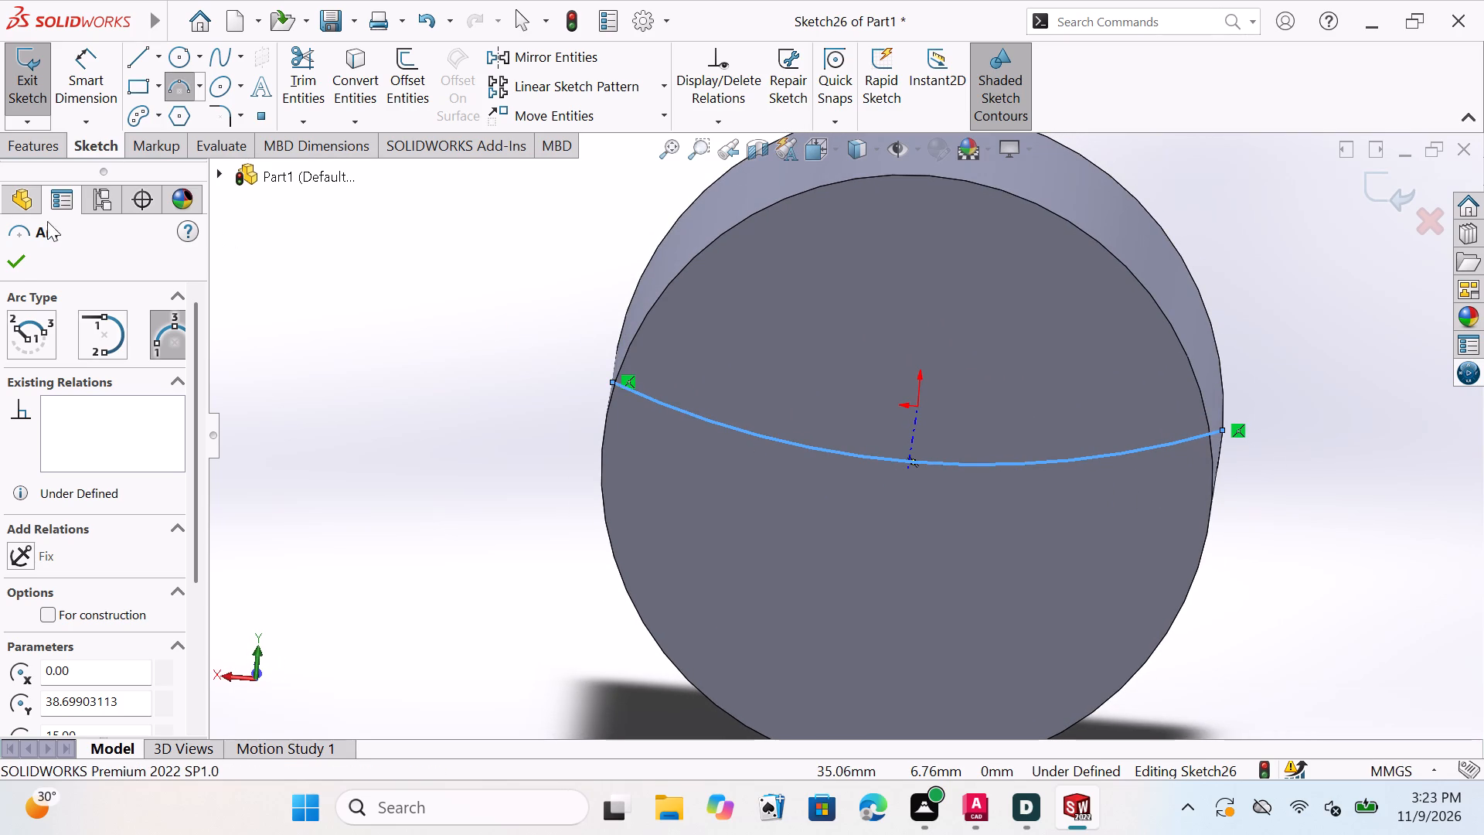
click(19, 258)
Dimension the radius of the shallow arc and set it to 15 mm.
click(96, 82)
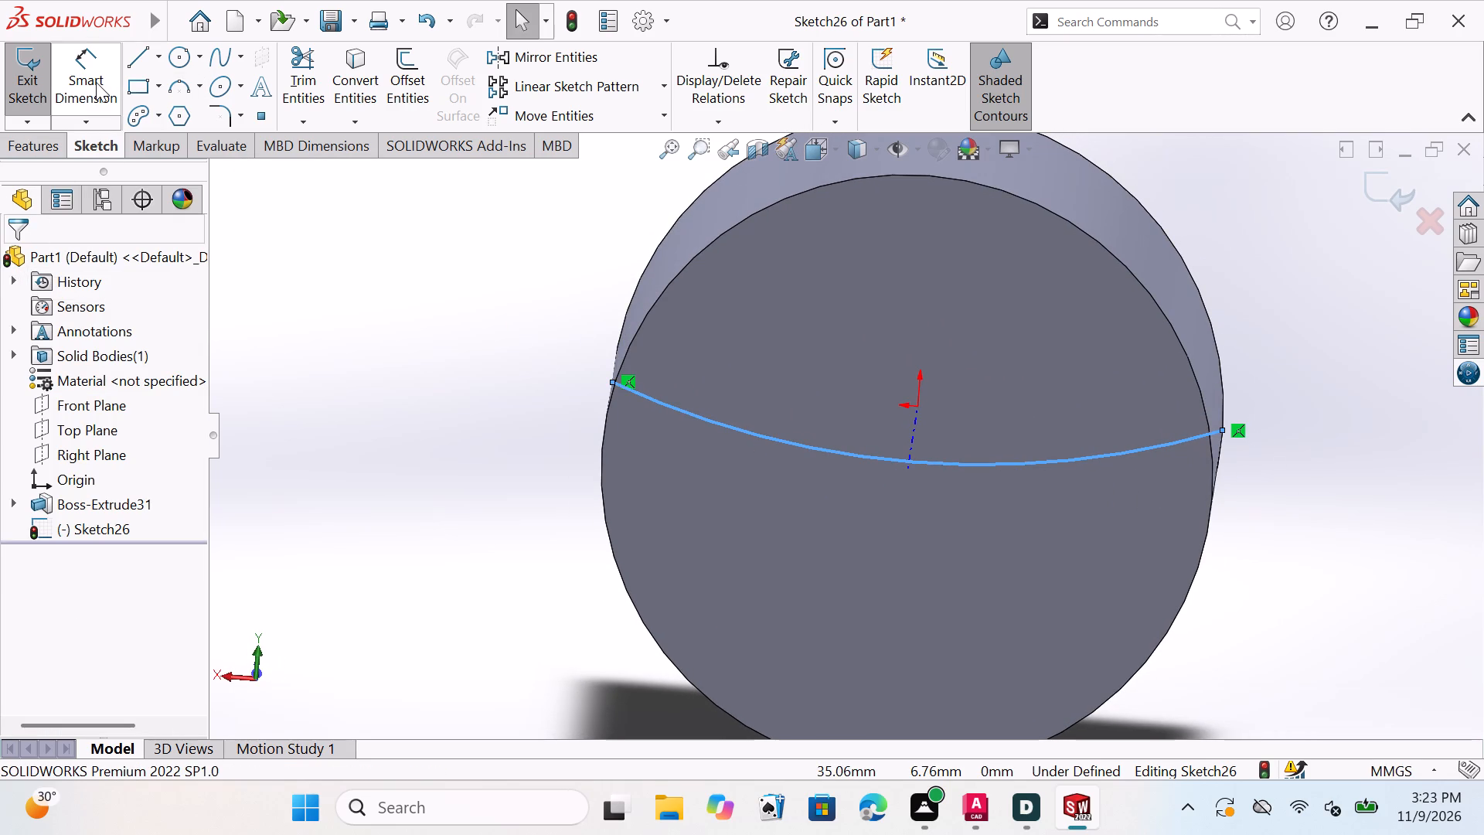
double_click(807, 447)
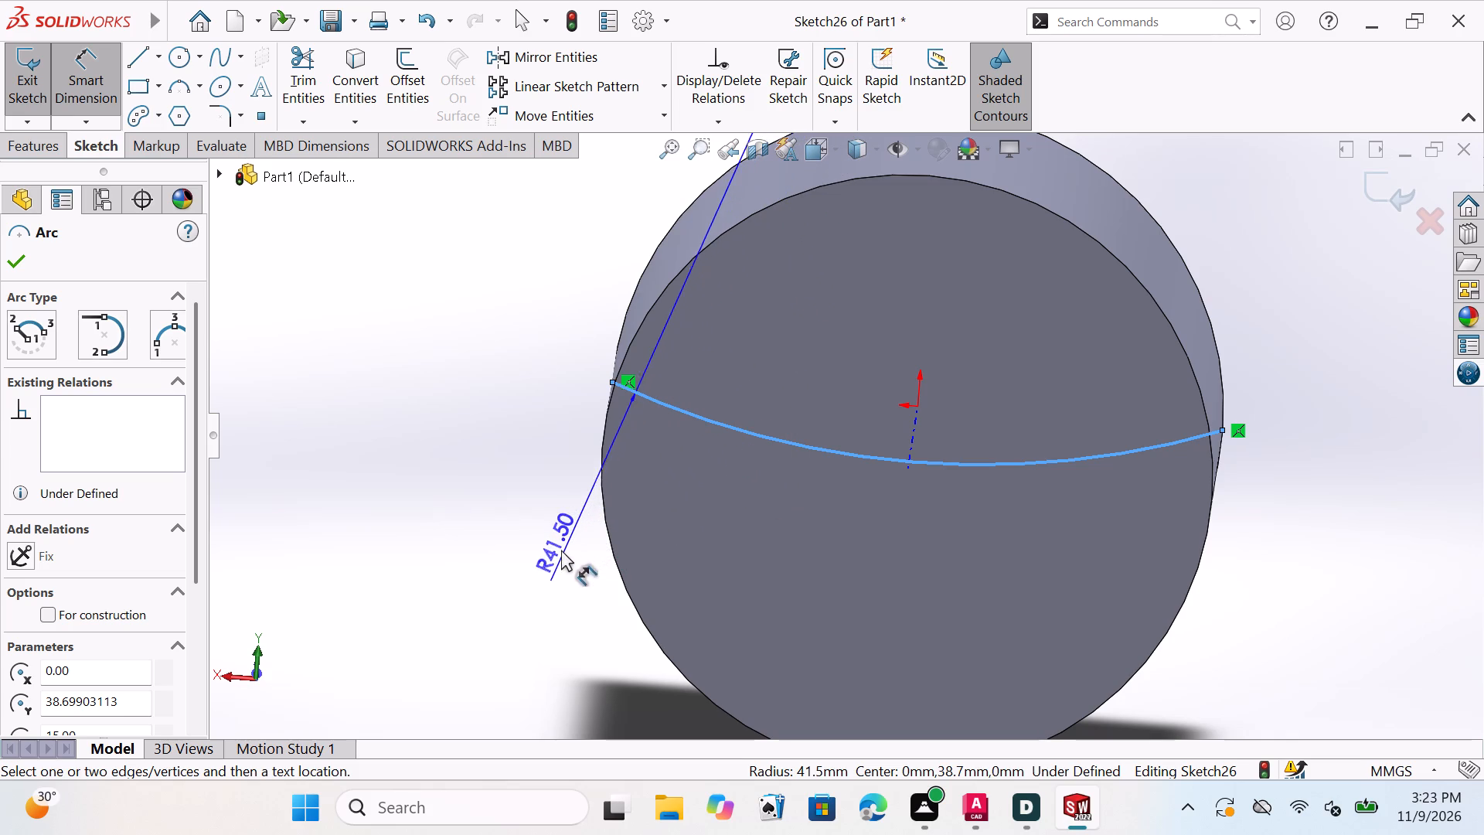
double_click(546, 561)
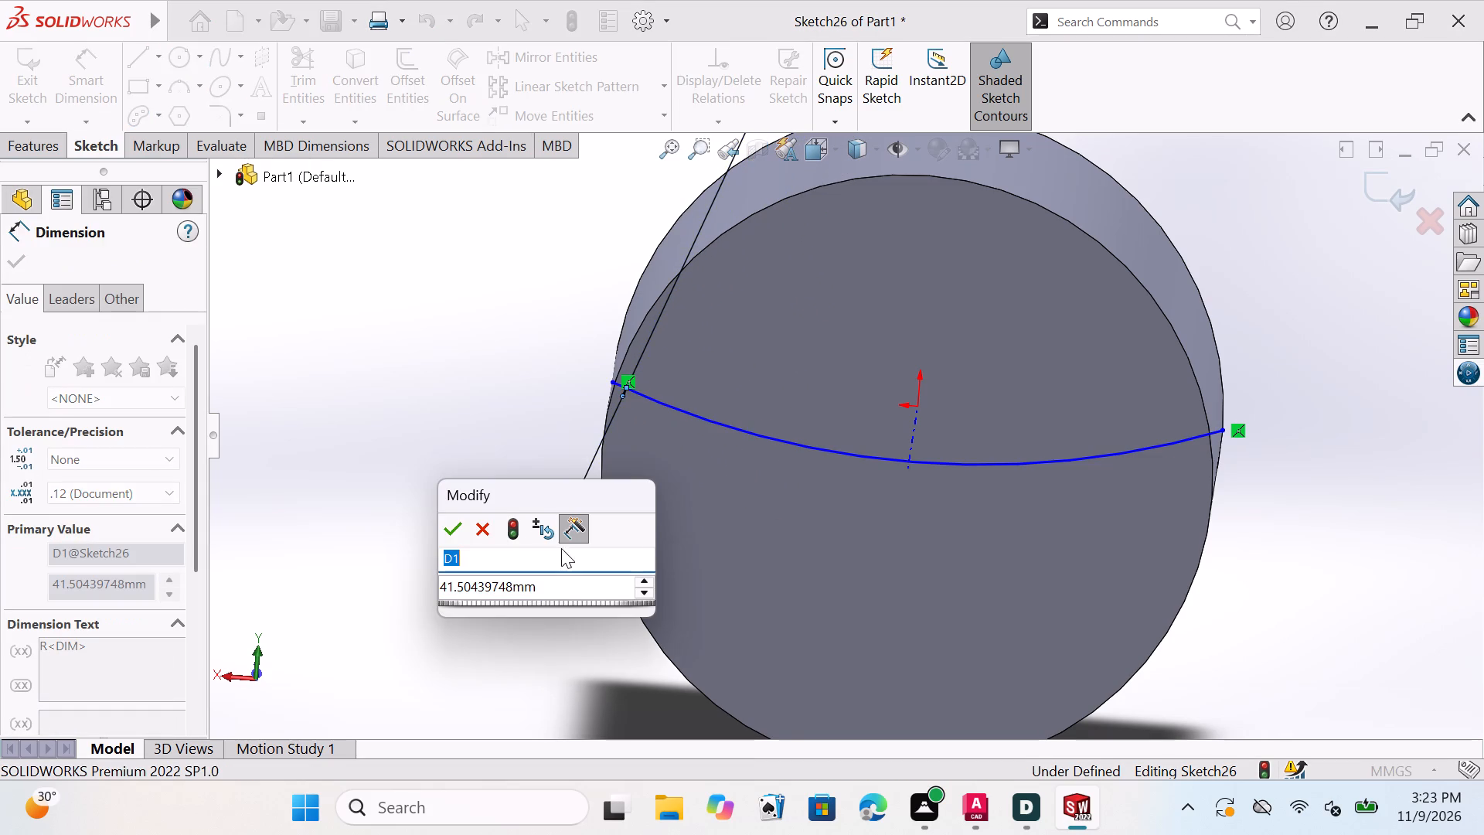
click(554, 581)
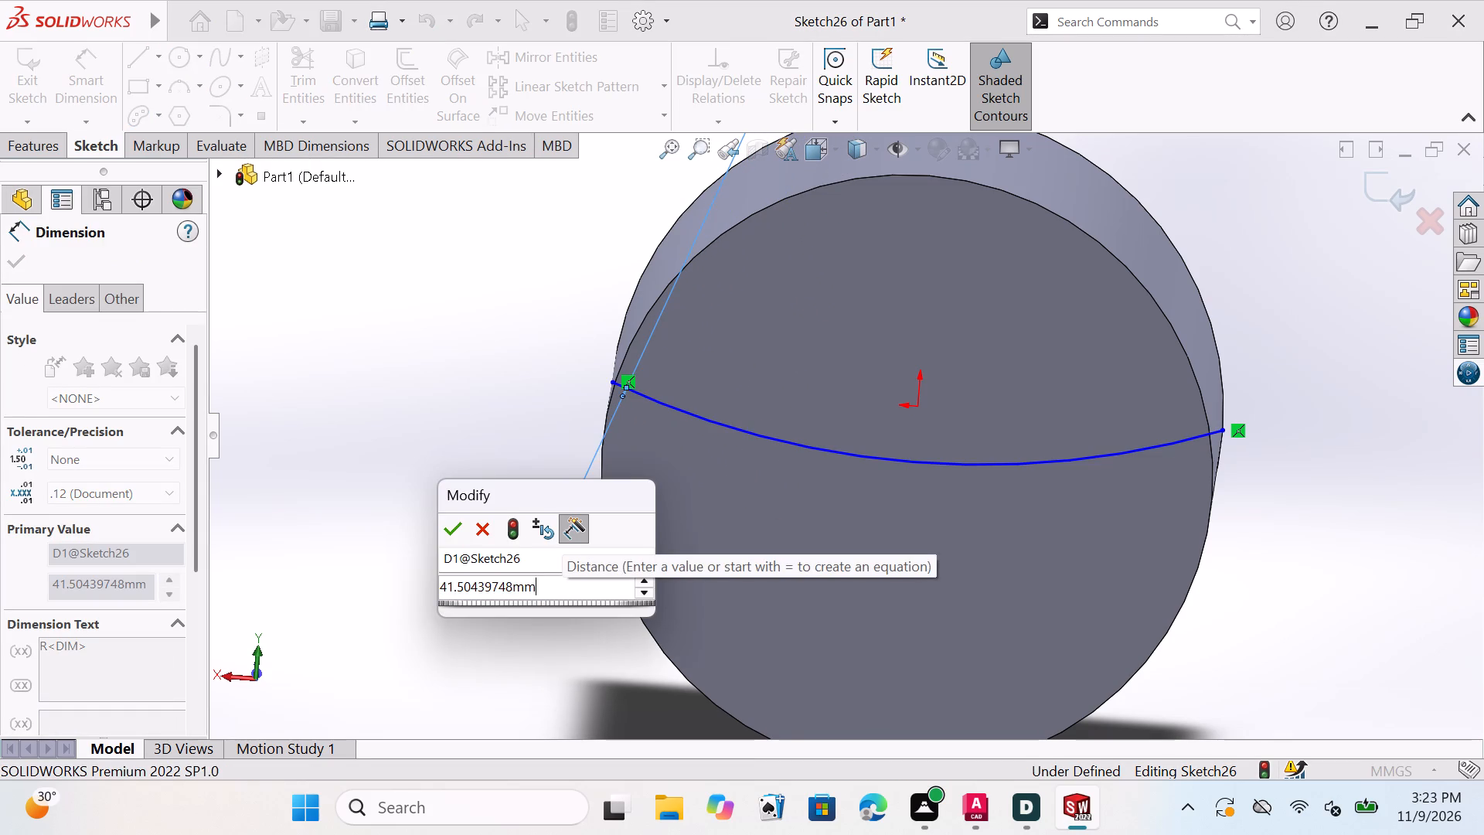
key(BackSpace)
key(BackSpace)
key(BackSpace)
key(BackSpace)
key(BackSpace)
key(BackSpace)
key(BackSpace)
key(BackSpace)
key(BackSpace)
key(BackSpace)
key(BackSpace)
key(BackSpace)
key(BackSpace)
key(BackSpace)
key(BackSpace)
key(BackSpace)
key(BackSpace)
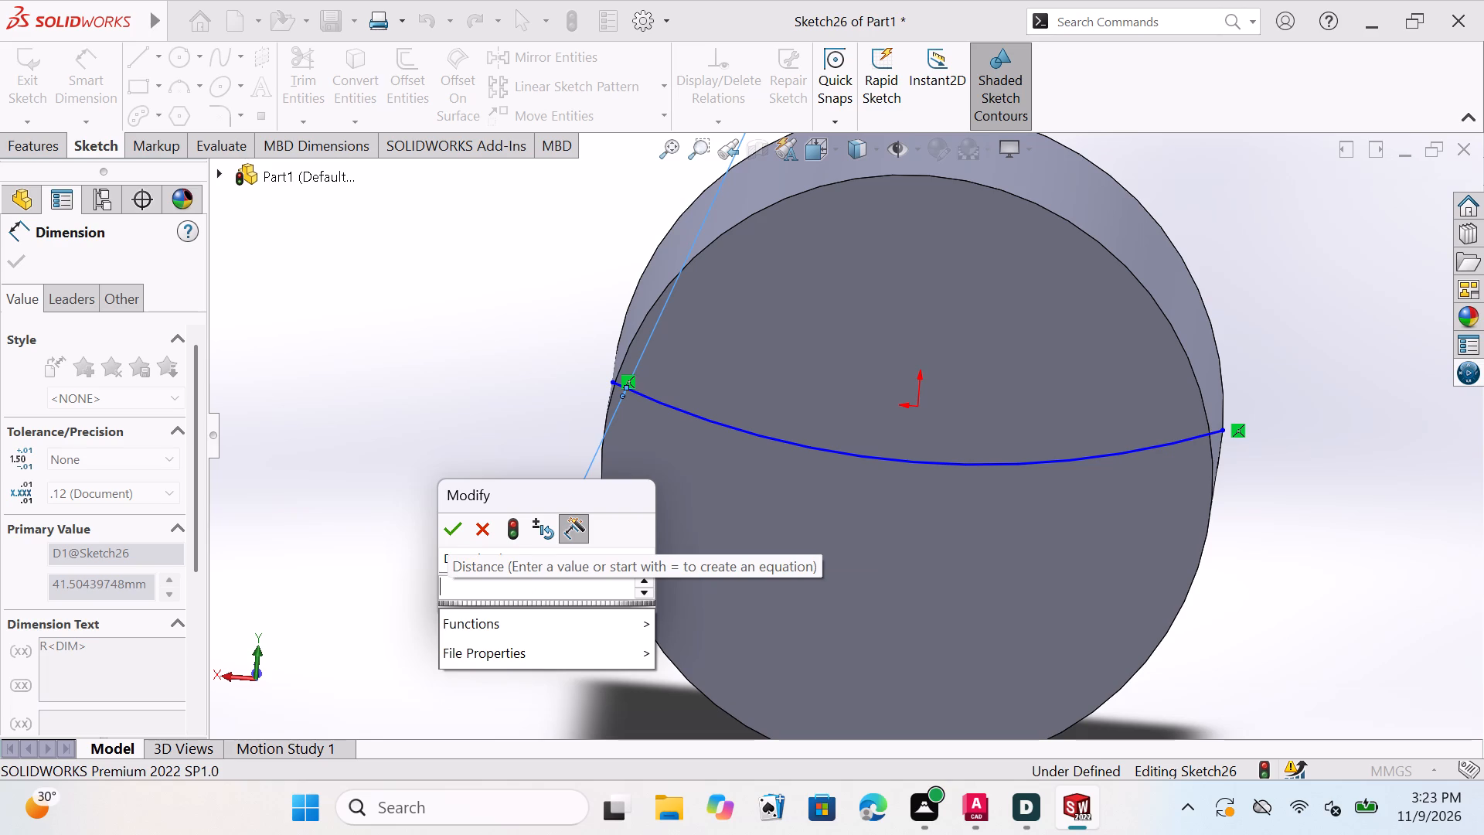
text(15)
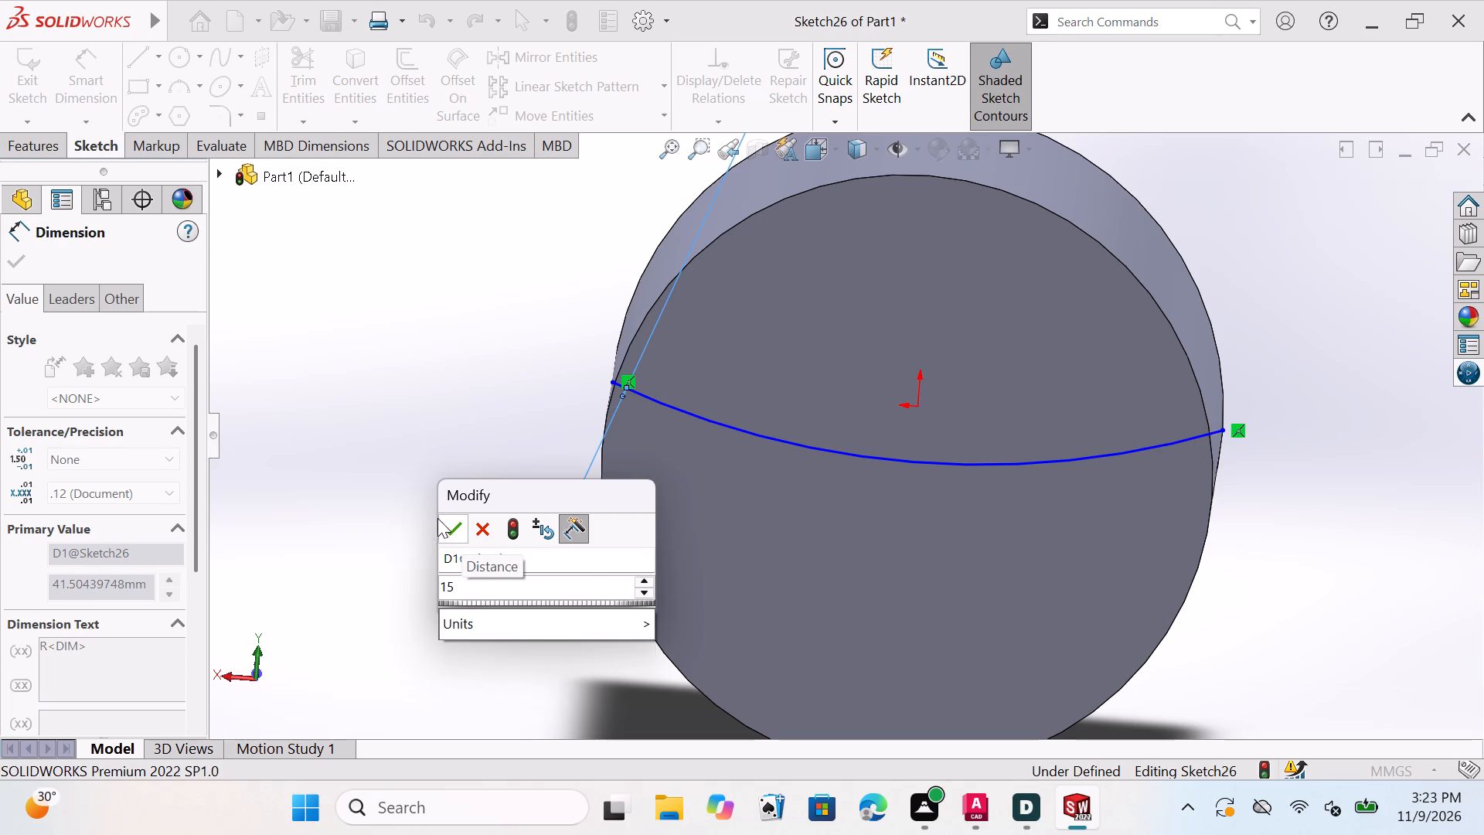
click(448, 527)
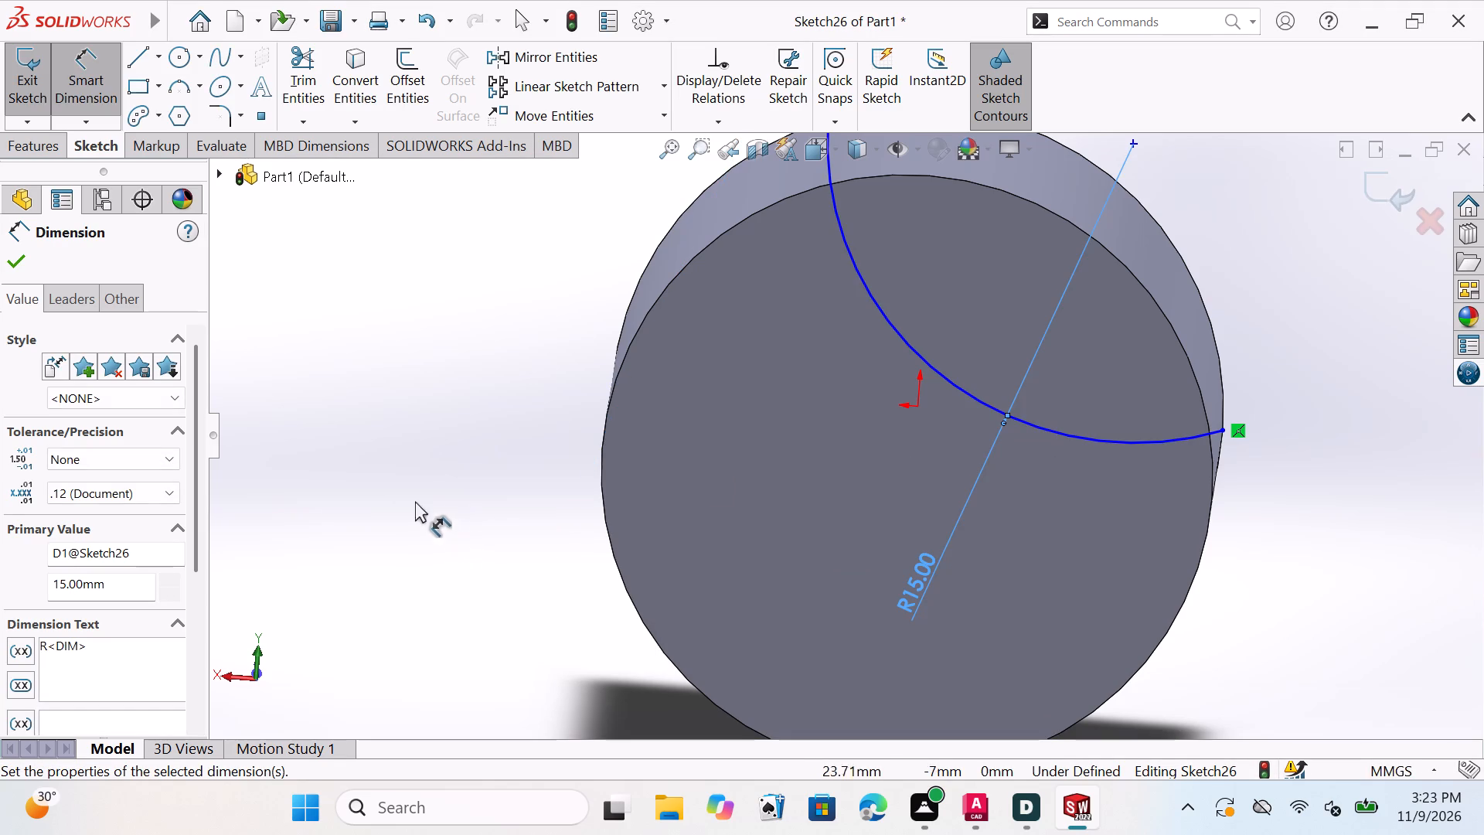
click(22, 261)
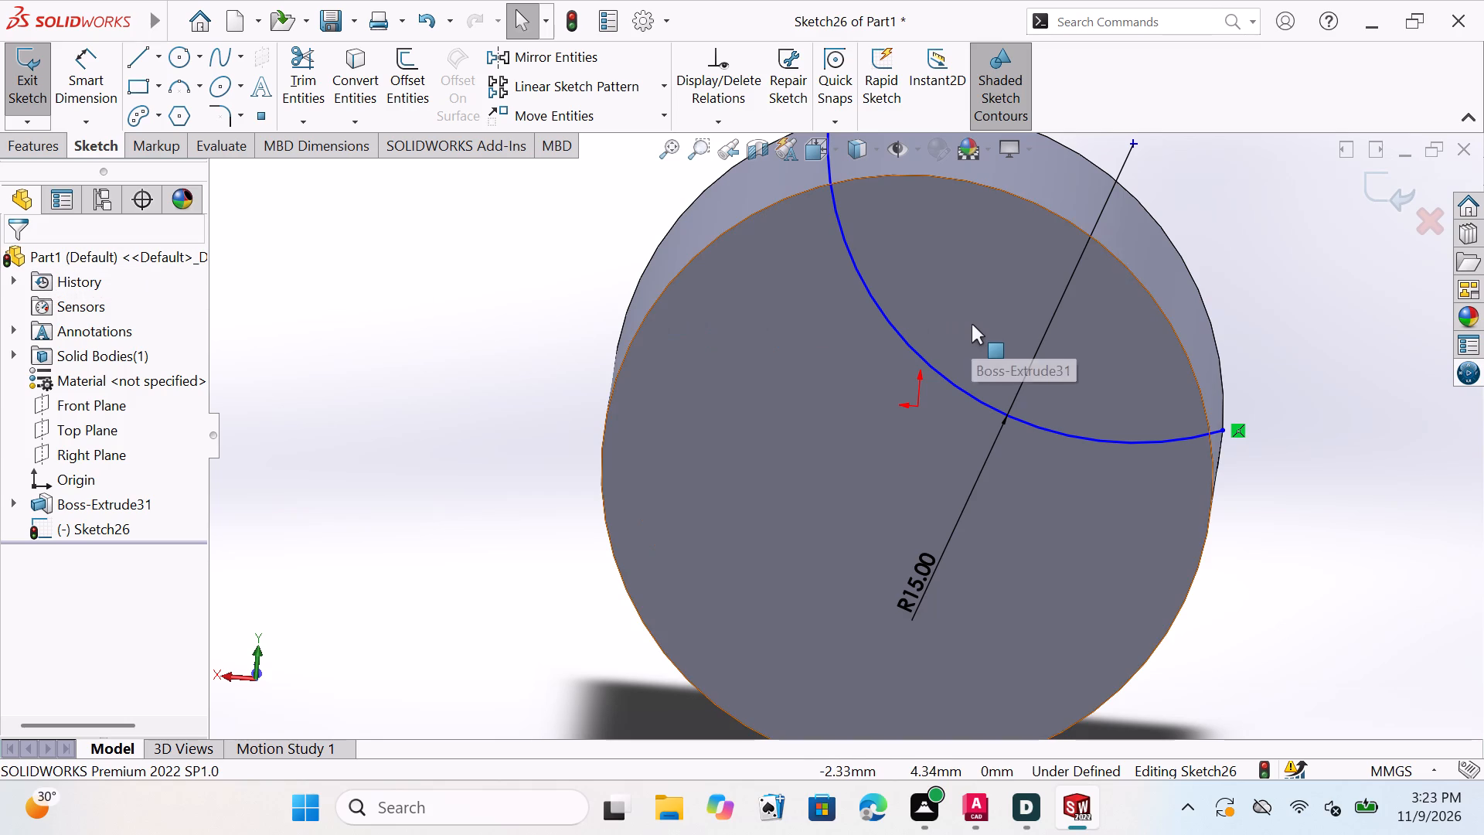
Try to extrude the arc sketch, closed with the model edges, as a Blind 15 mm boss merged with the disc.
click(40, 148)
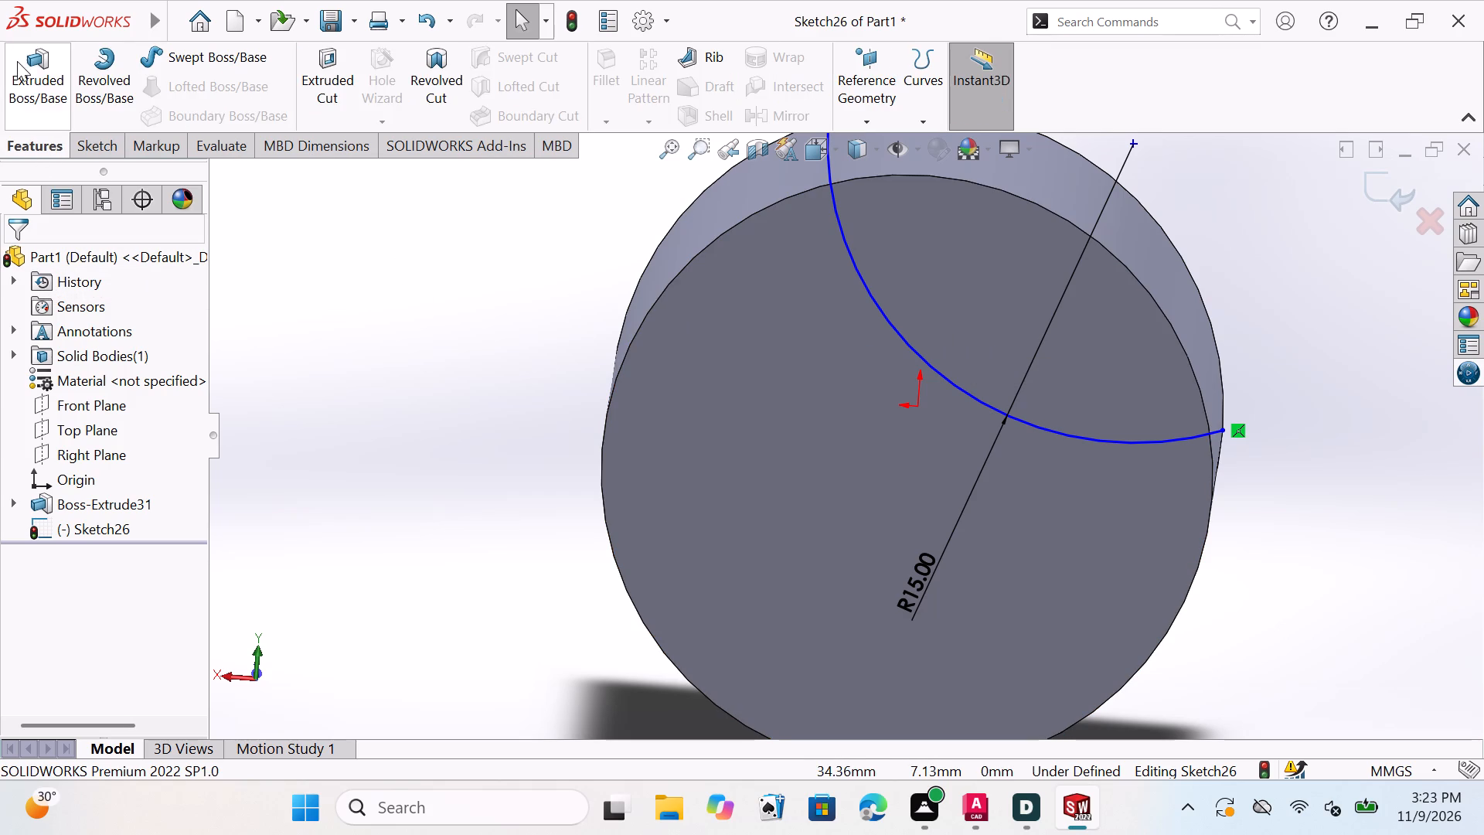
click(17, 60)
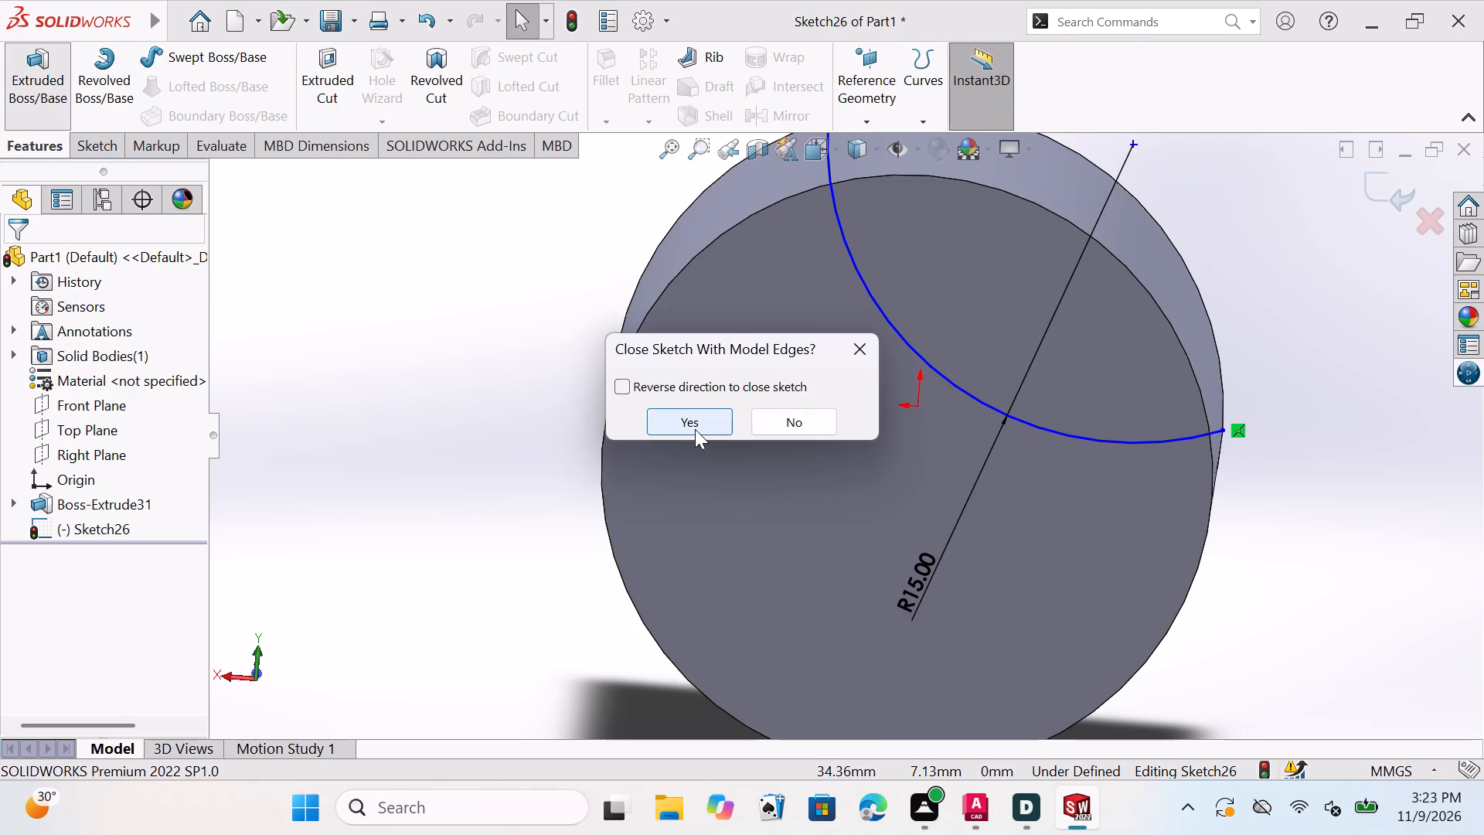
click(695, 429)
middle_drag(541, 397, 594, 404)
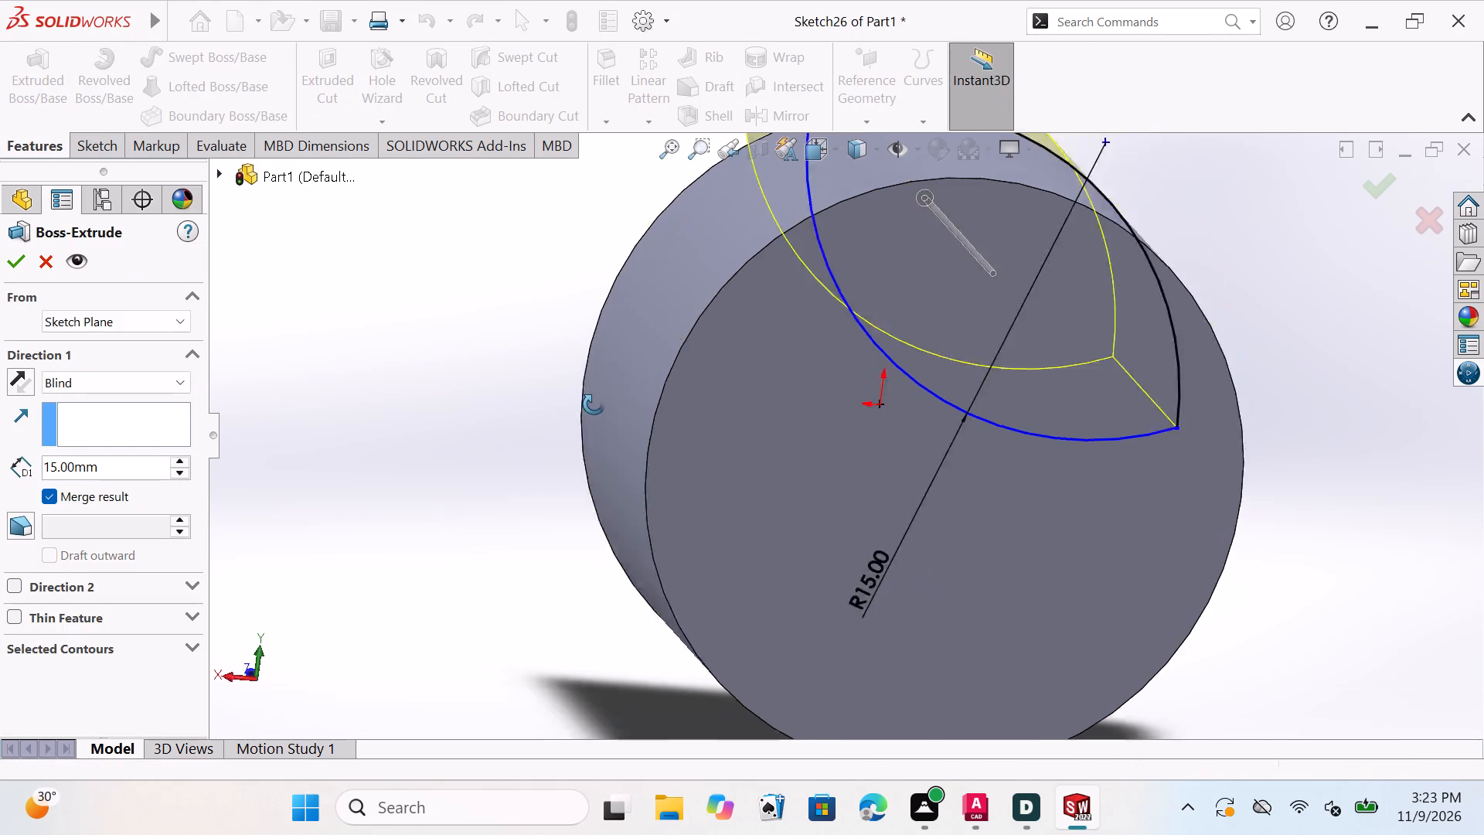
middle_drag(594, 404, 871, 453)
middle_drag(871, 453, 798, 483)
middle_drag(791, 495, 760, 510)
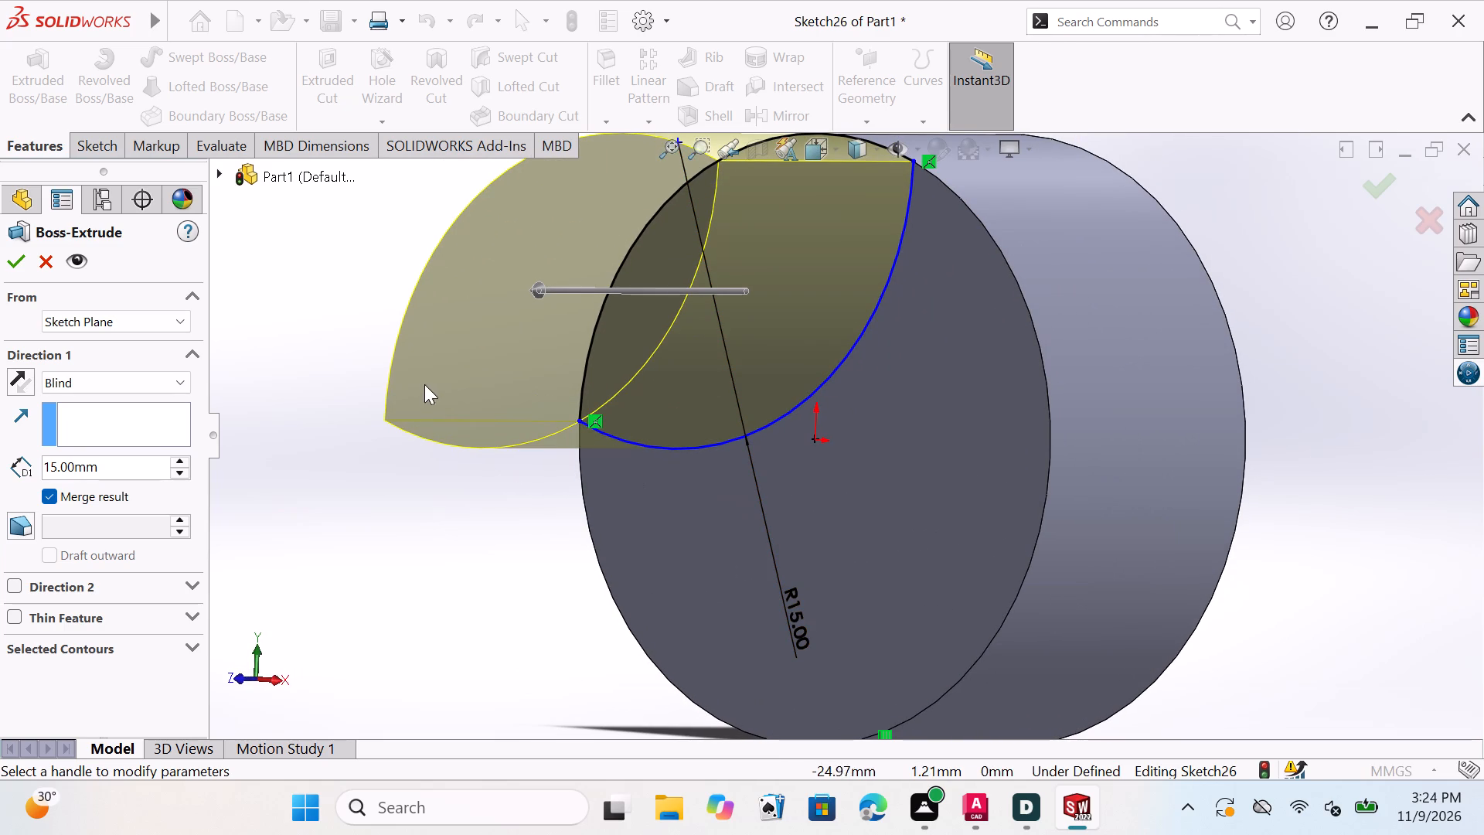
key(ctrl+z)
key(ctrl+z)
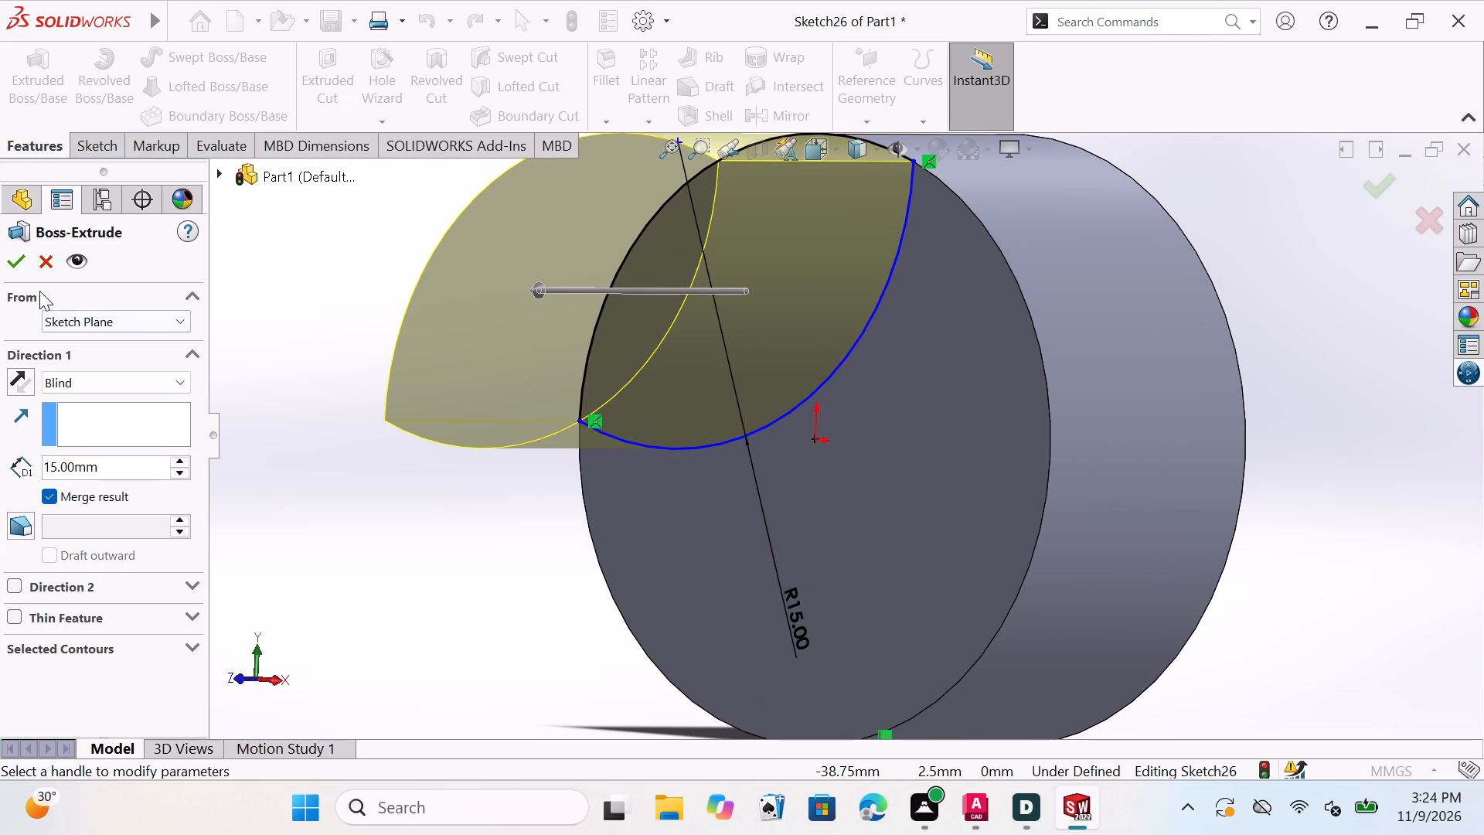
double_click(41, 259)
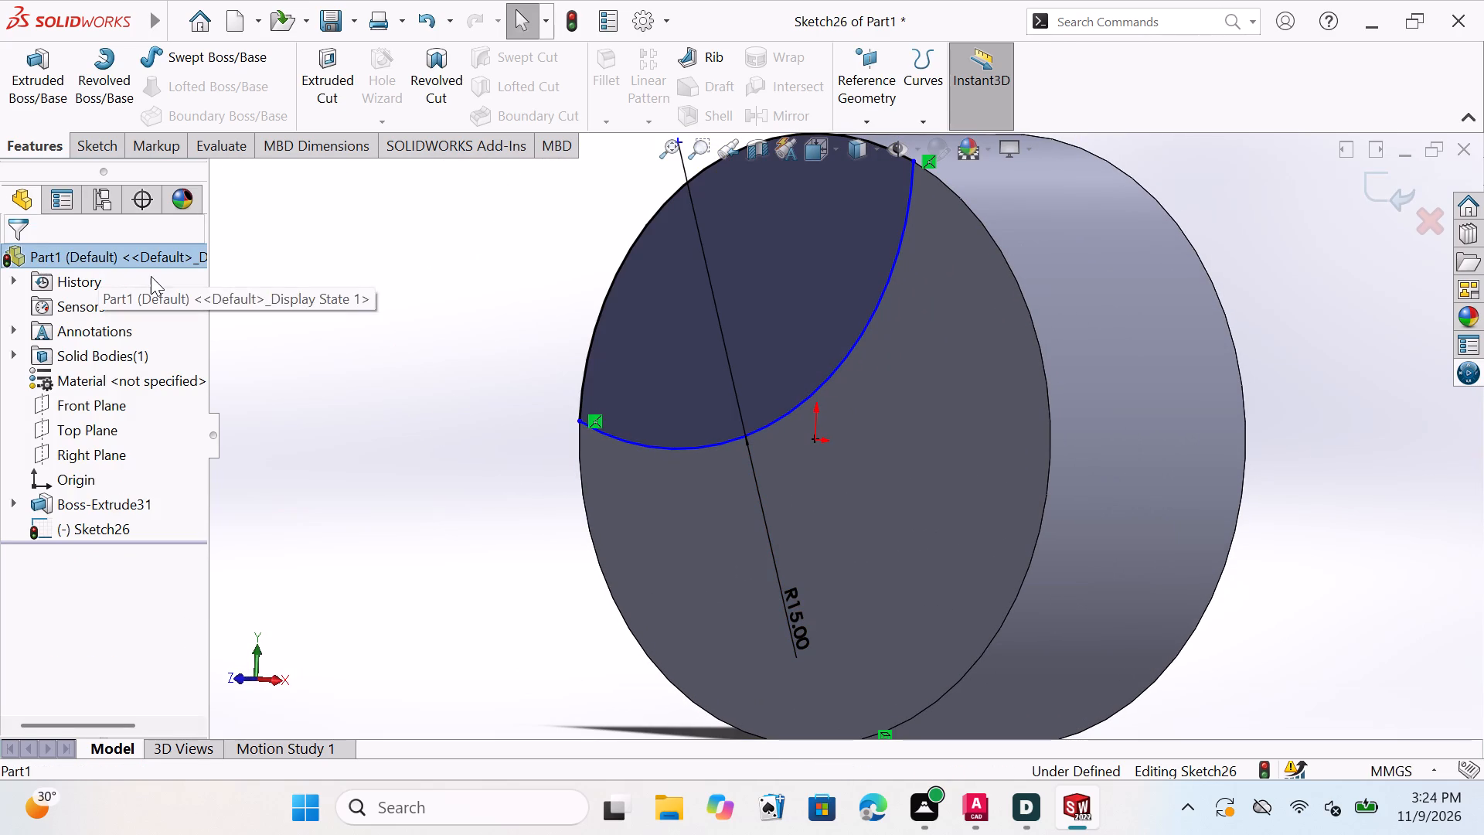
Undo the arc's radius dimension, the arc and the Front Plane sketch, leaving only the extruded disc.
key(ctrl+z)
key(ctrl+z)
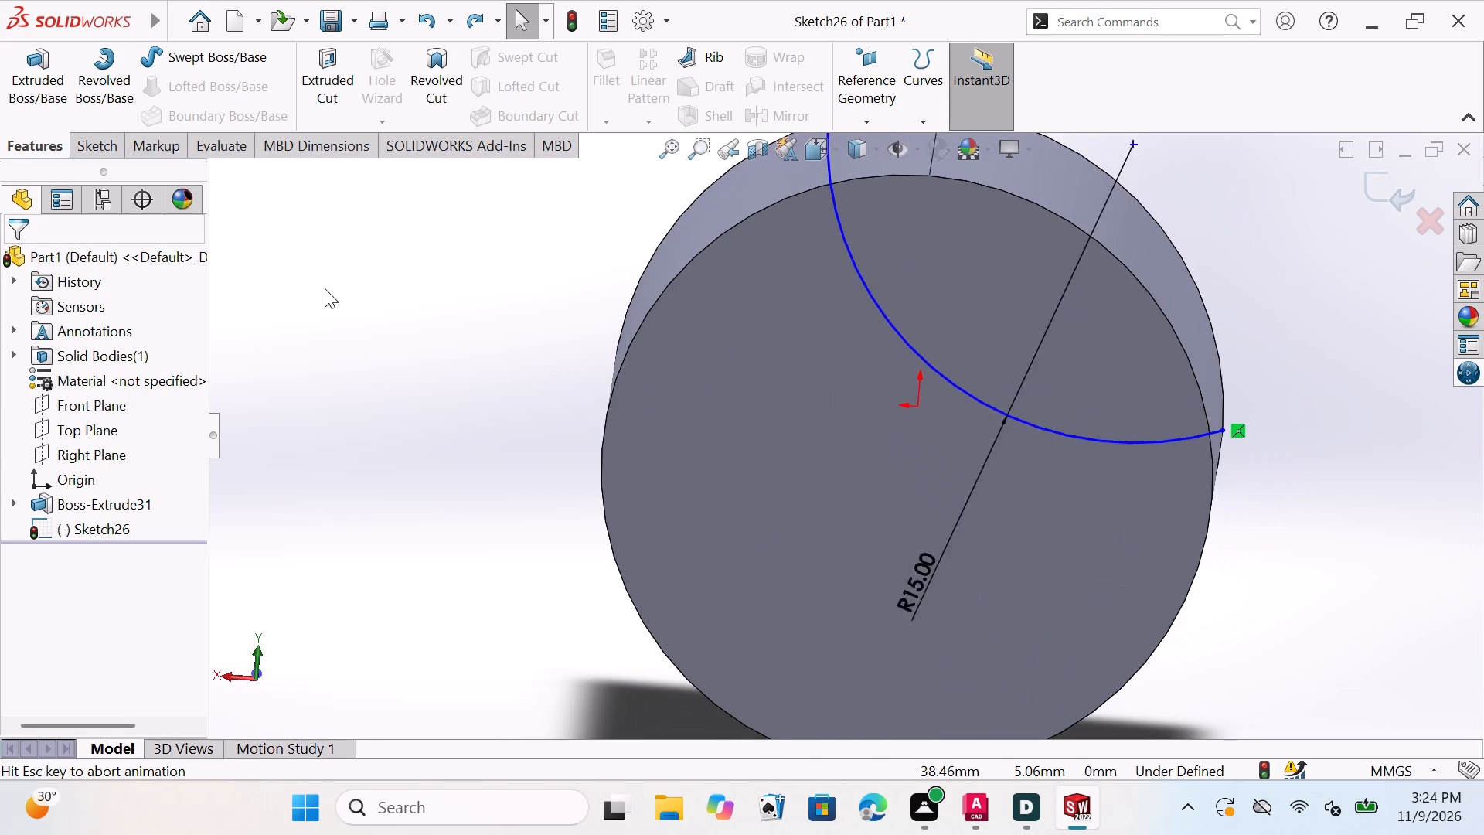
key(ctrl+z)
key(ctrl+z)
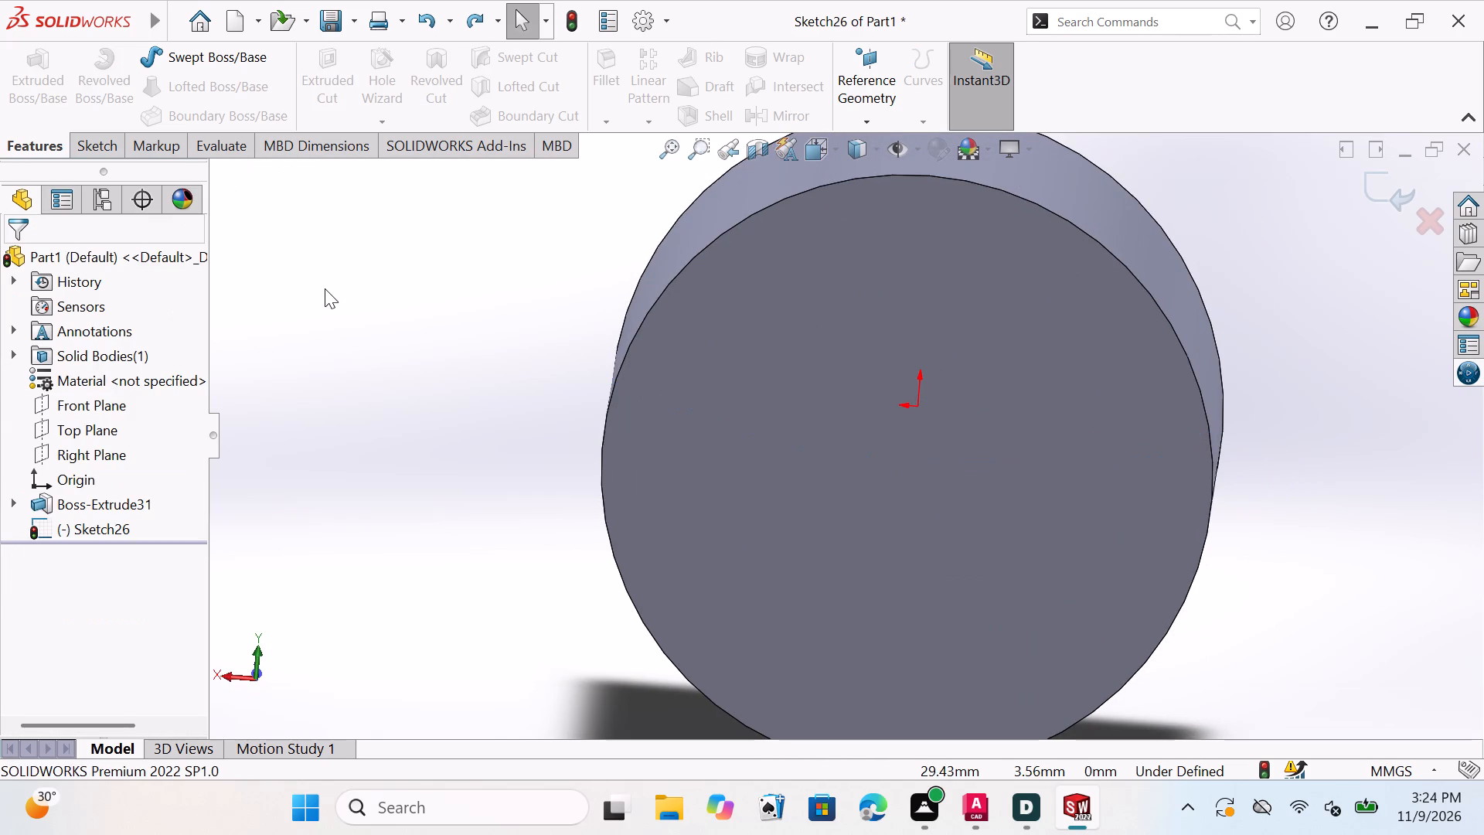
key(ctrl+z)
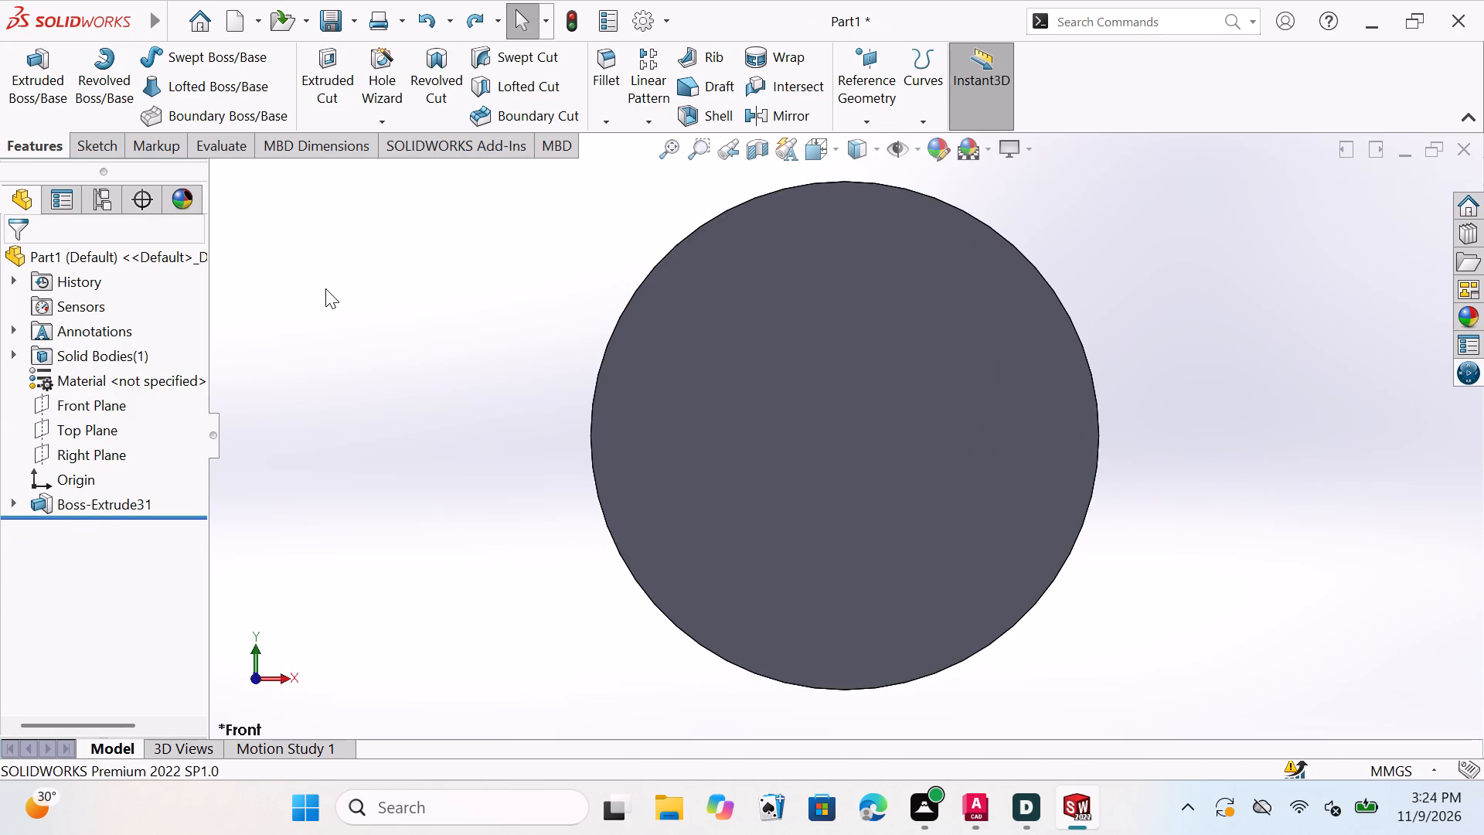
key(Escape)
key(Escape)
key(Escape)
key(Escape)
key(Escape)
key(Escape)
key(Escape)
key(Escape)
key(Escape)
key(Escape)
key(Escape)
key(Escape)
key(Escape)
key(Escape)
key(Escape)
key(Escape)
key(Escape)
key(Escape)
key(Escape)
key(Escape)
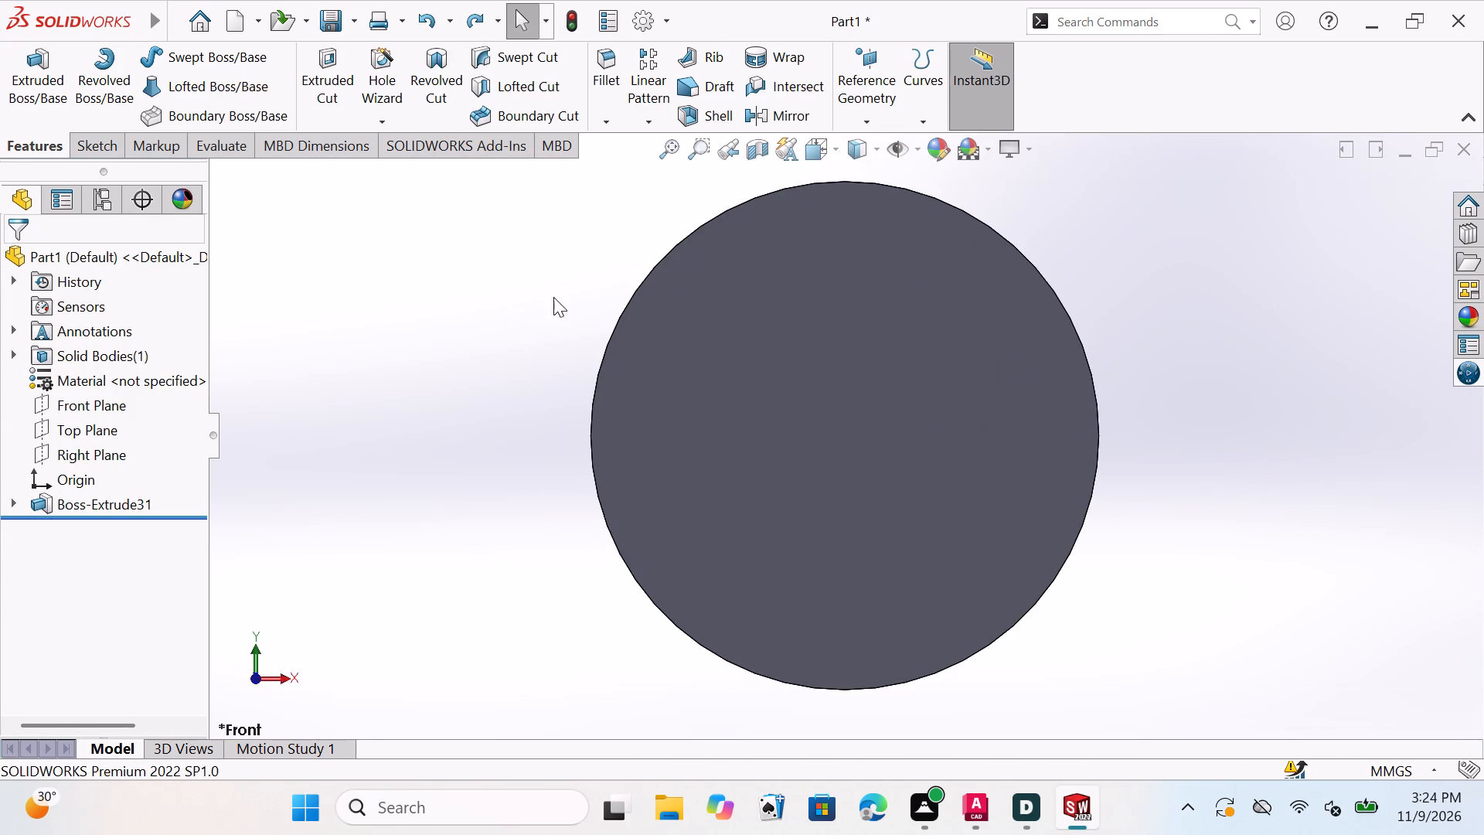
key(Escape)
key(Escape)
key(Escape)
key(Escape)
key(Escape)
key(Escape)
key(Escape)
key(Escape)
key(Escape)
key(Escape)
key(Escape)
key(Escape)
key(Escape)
Undo the disc's extrusion, the circle's diameter dimension and the circle, back to the two centerlines in the Front Plane sketch.
key(ctrl+z)
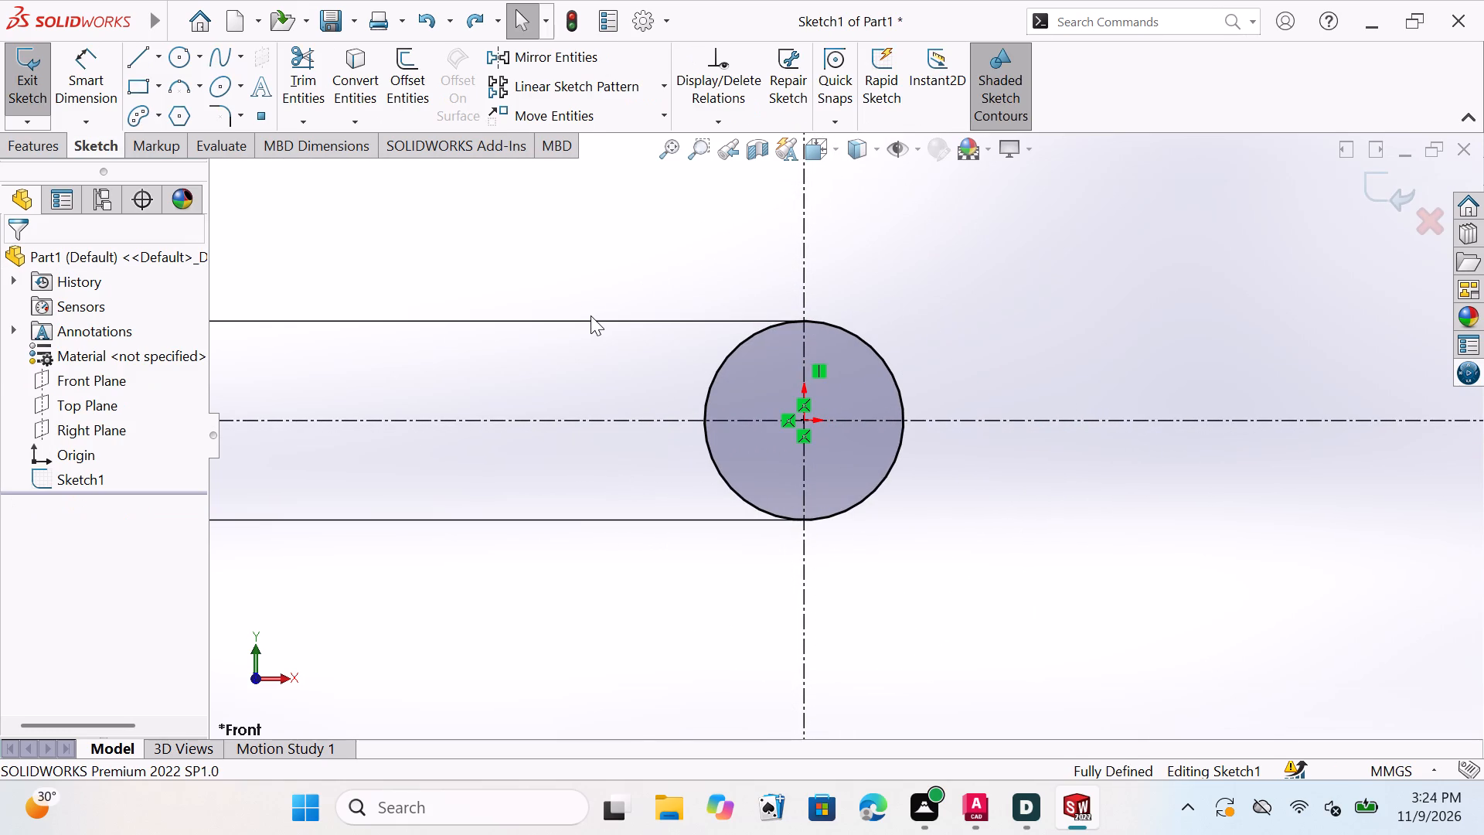
key(ctrl+z)
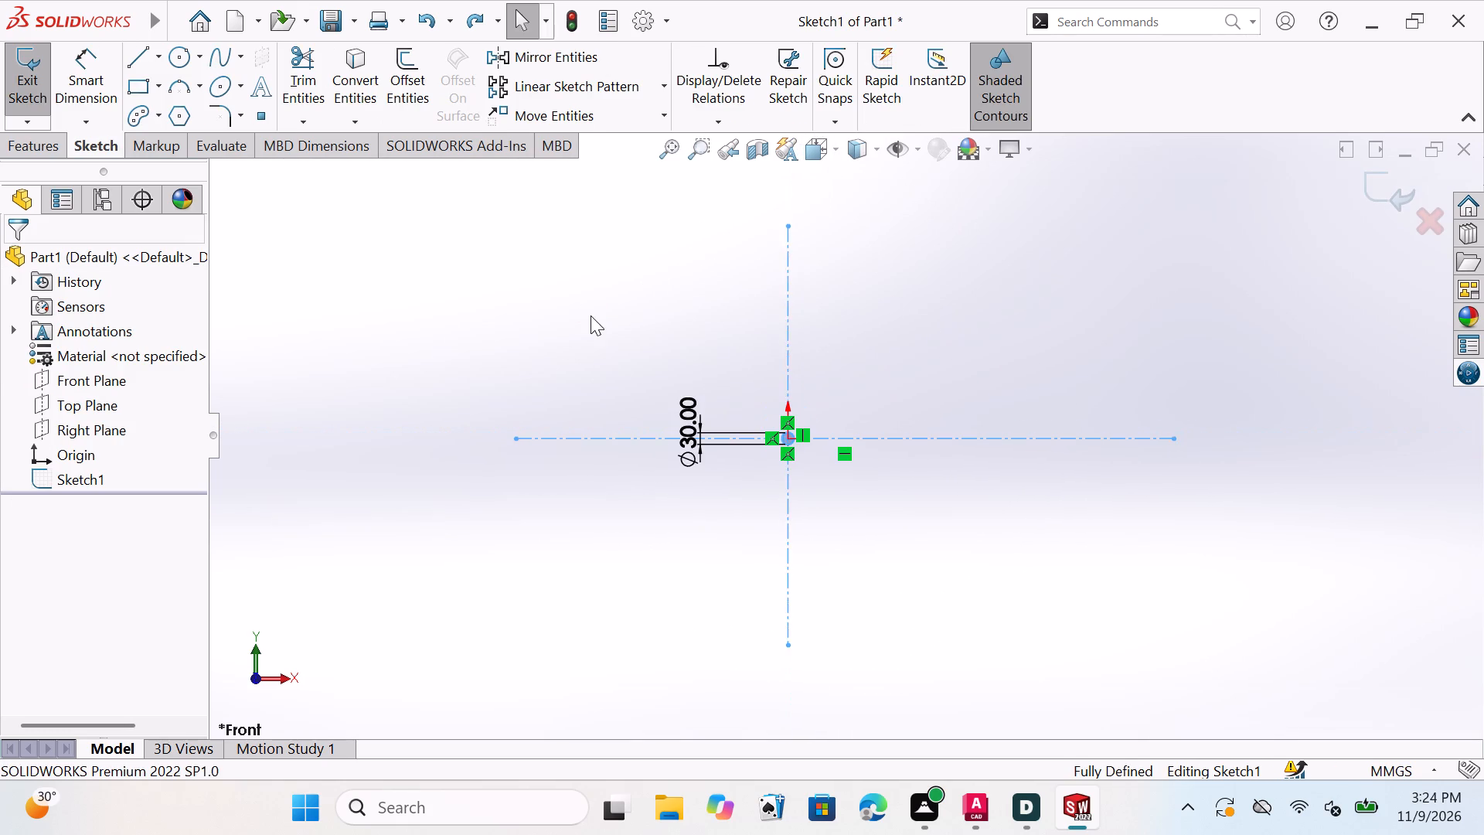
key(ctrl+z)
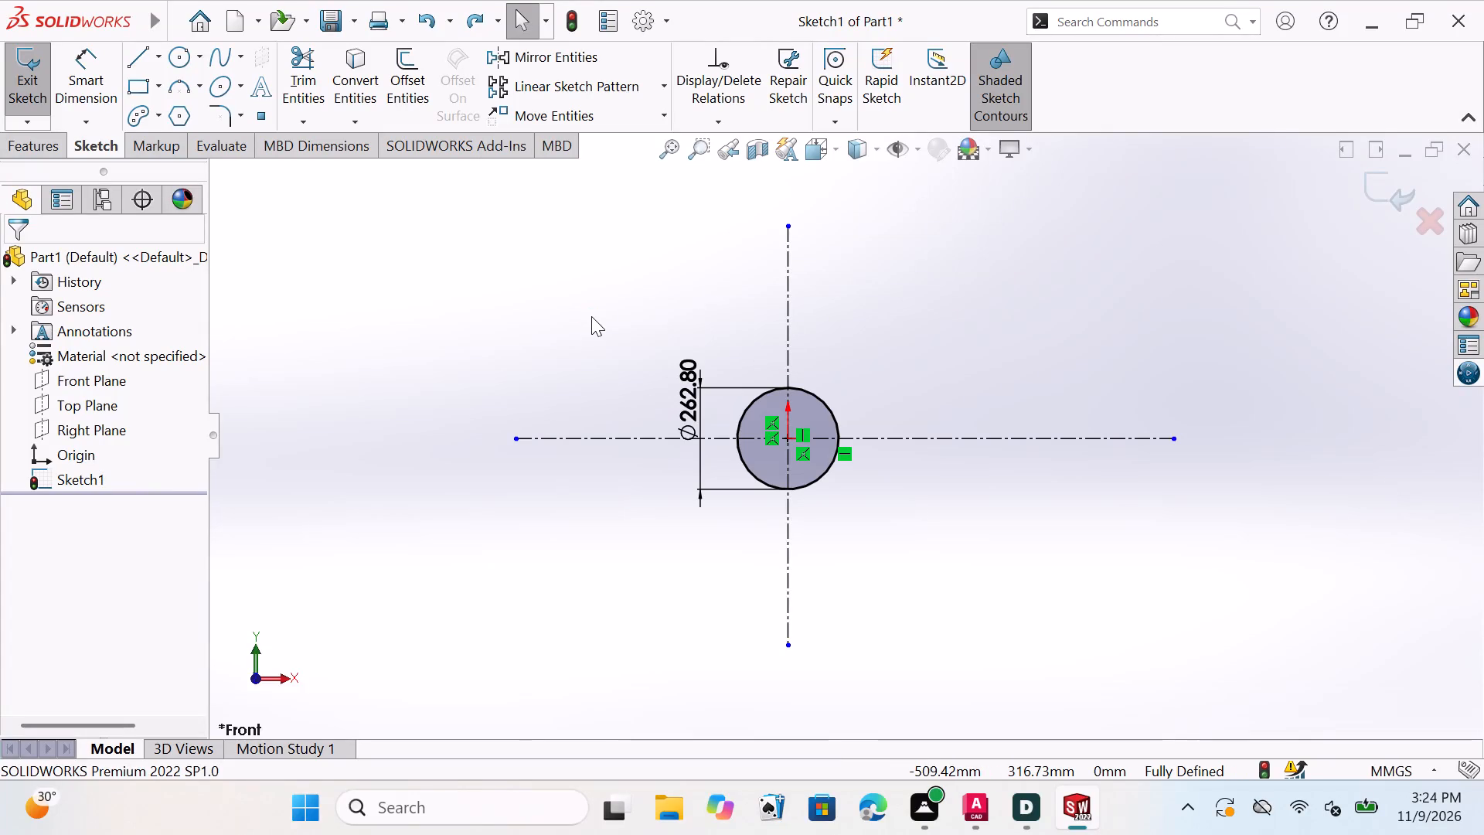
key(ctrl+z)
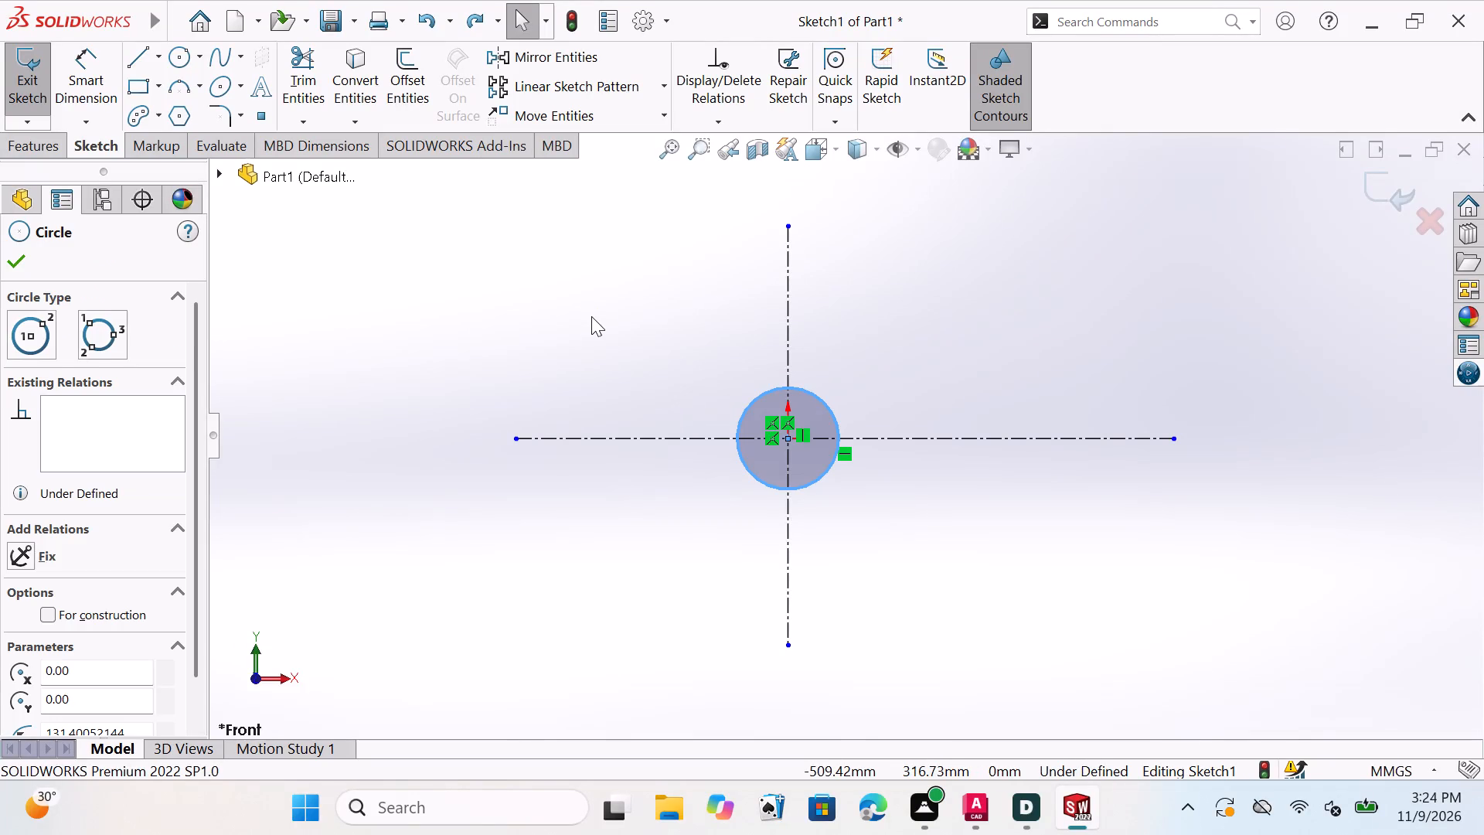
key(ctrl+z)
scroll(873, 392, down, 2)
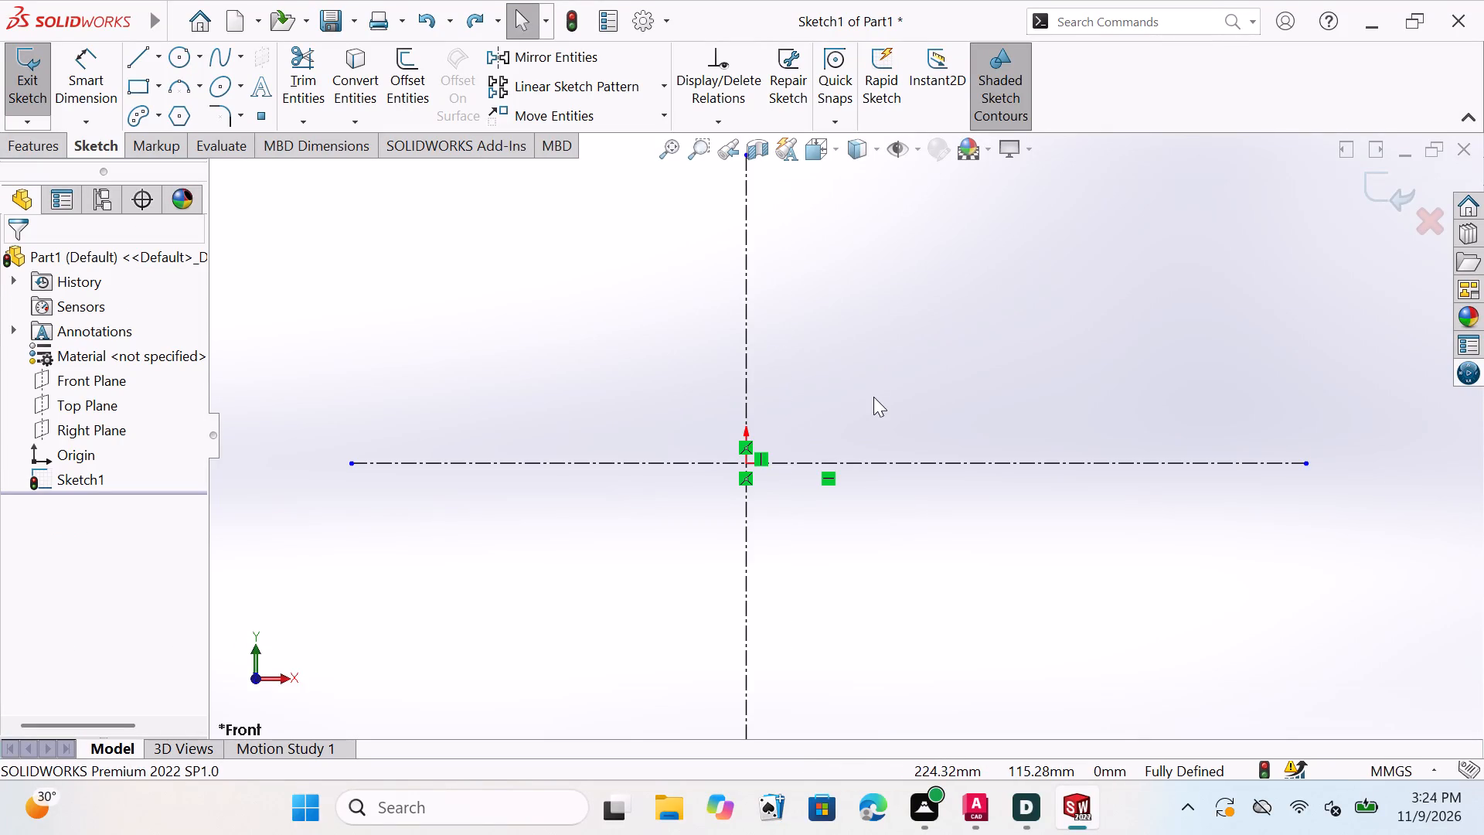
scroll(866, 400, down, 1)
key(Escape)
key(Escape)
key(Escape)
key(Escape)
key(Escape)
key(Escape)
key(Escape)
key(Escape)
key(Escape)
key(Escape)
key(Escape)
key(Escape)
key(Escape)
key(Escape)
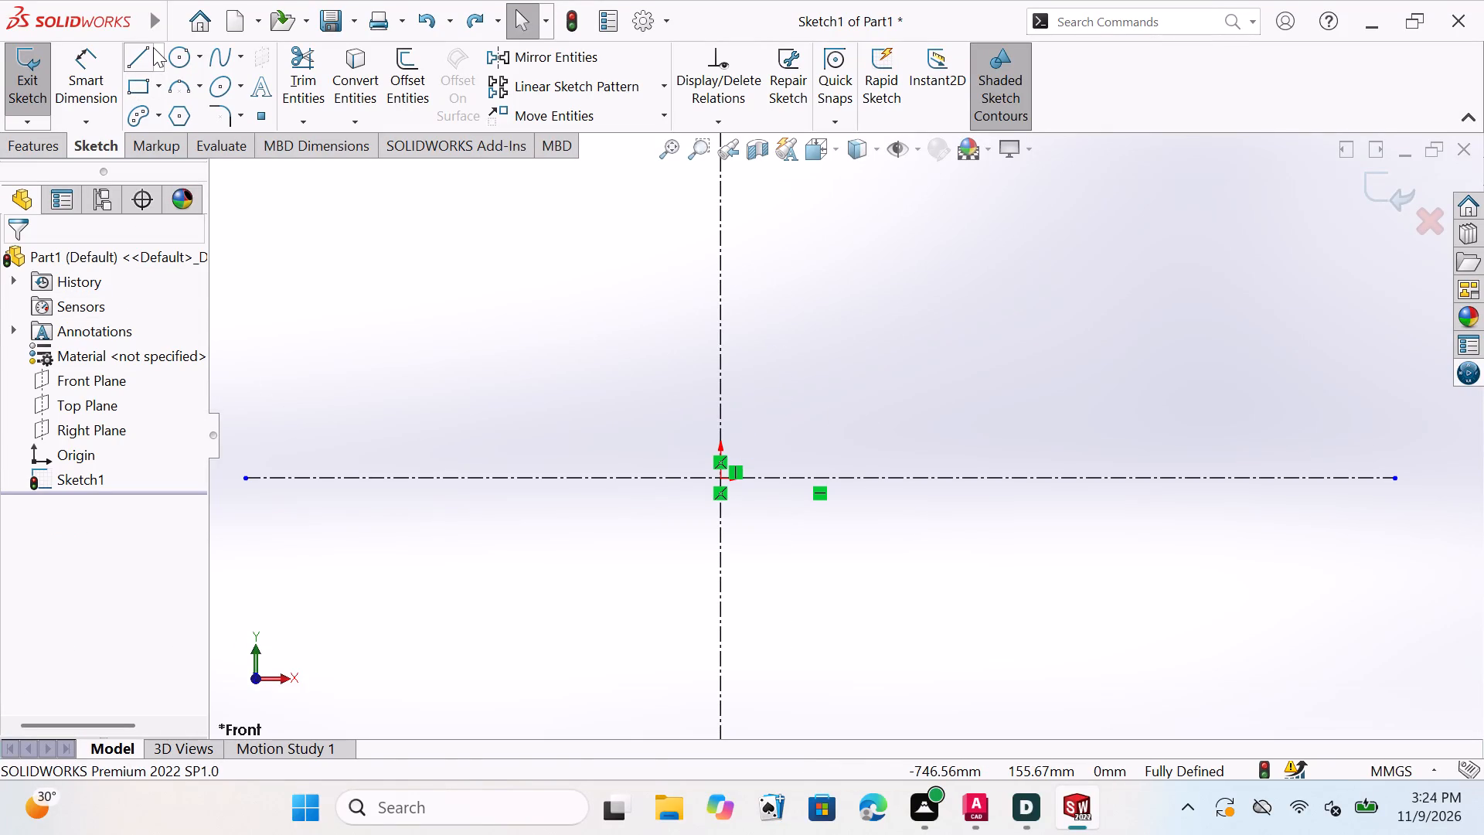
key(Escape)
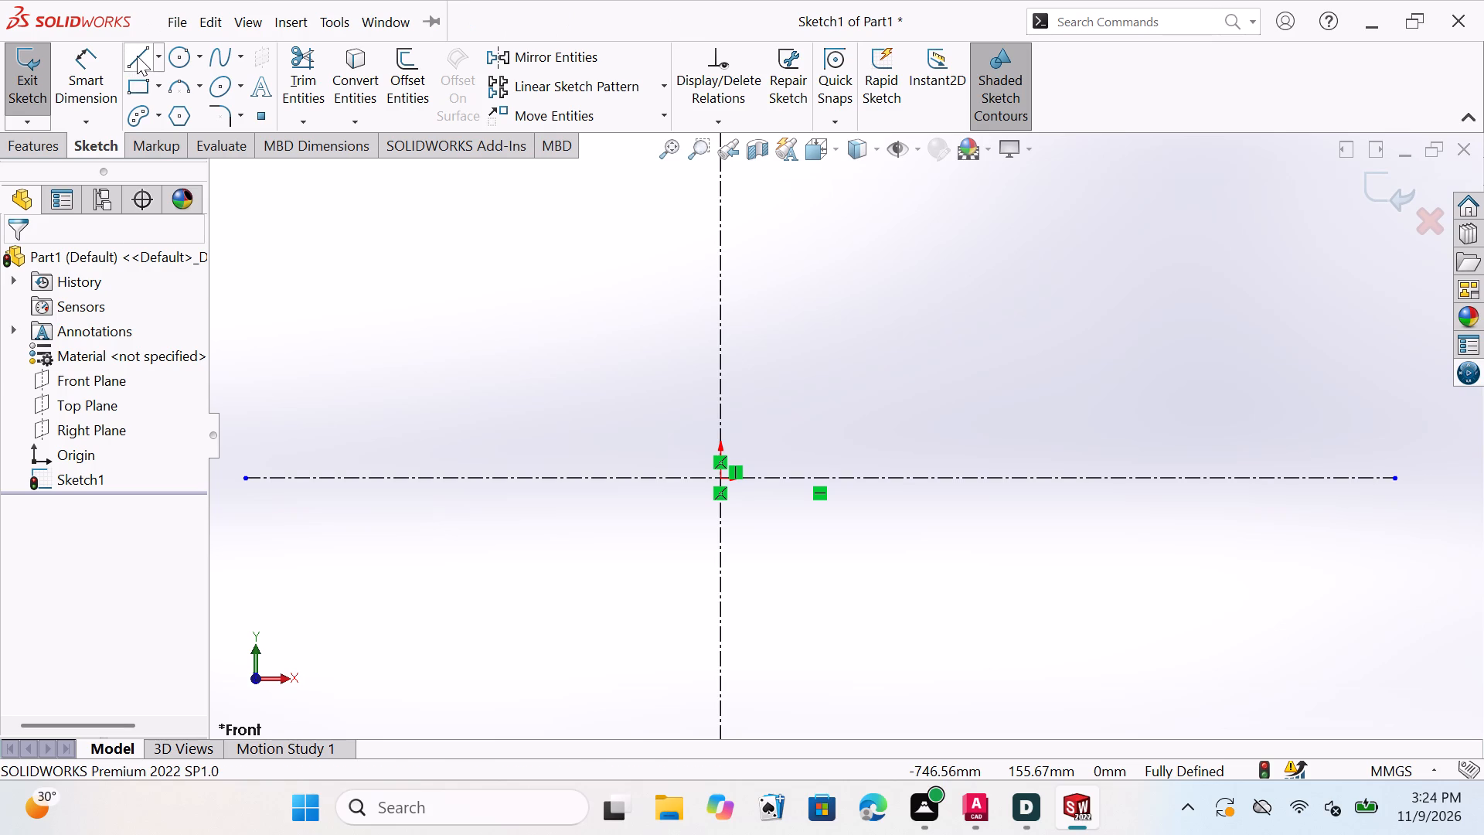
Sketch a horizontal line about 262 mm long above the horizontal centerline and to the left of the vertical centerline.
double_click(137, 56)
click(396, 286)
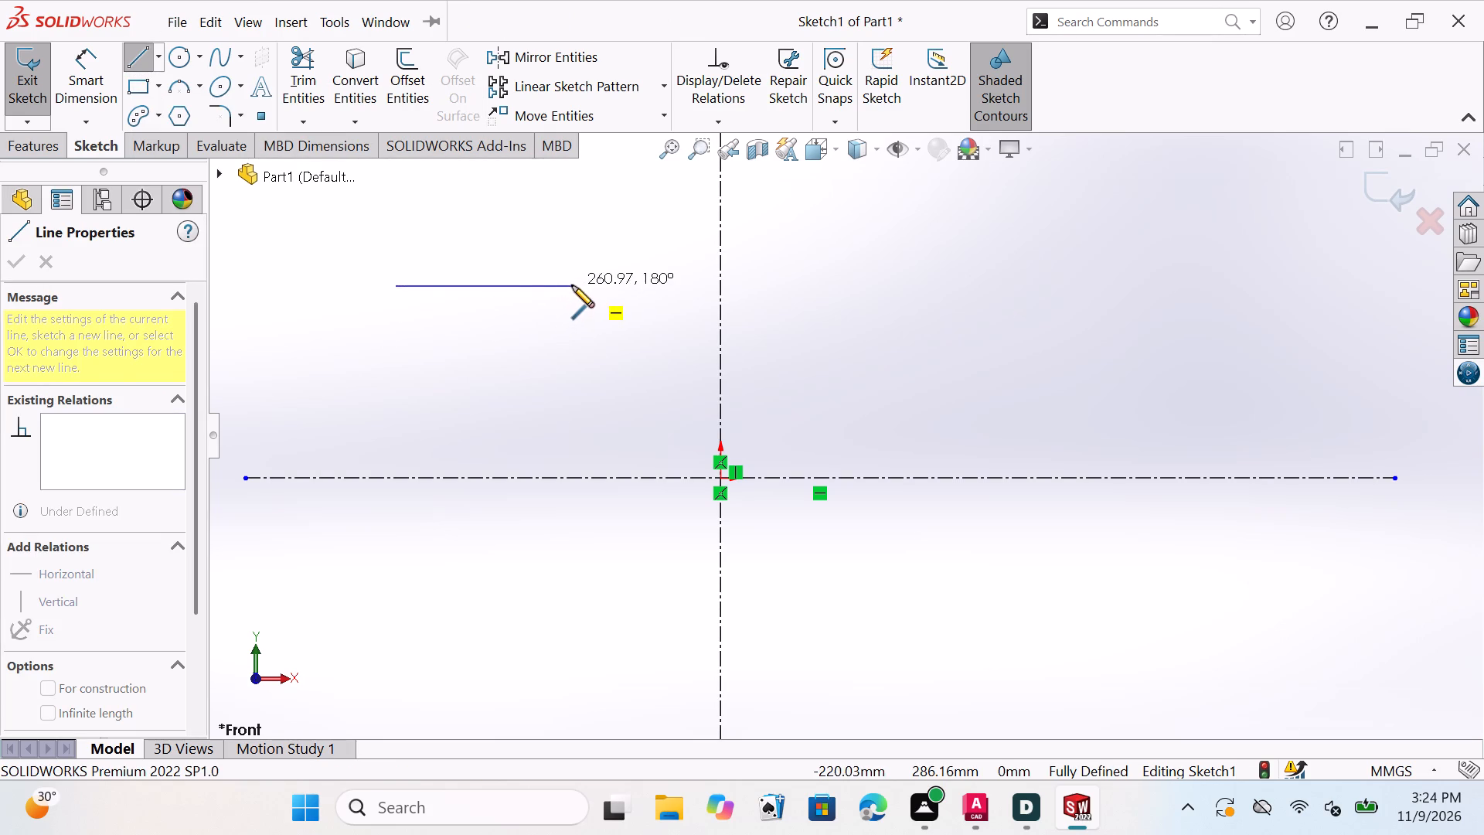
click(573, 285)
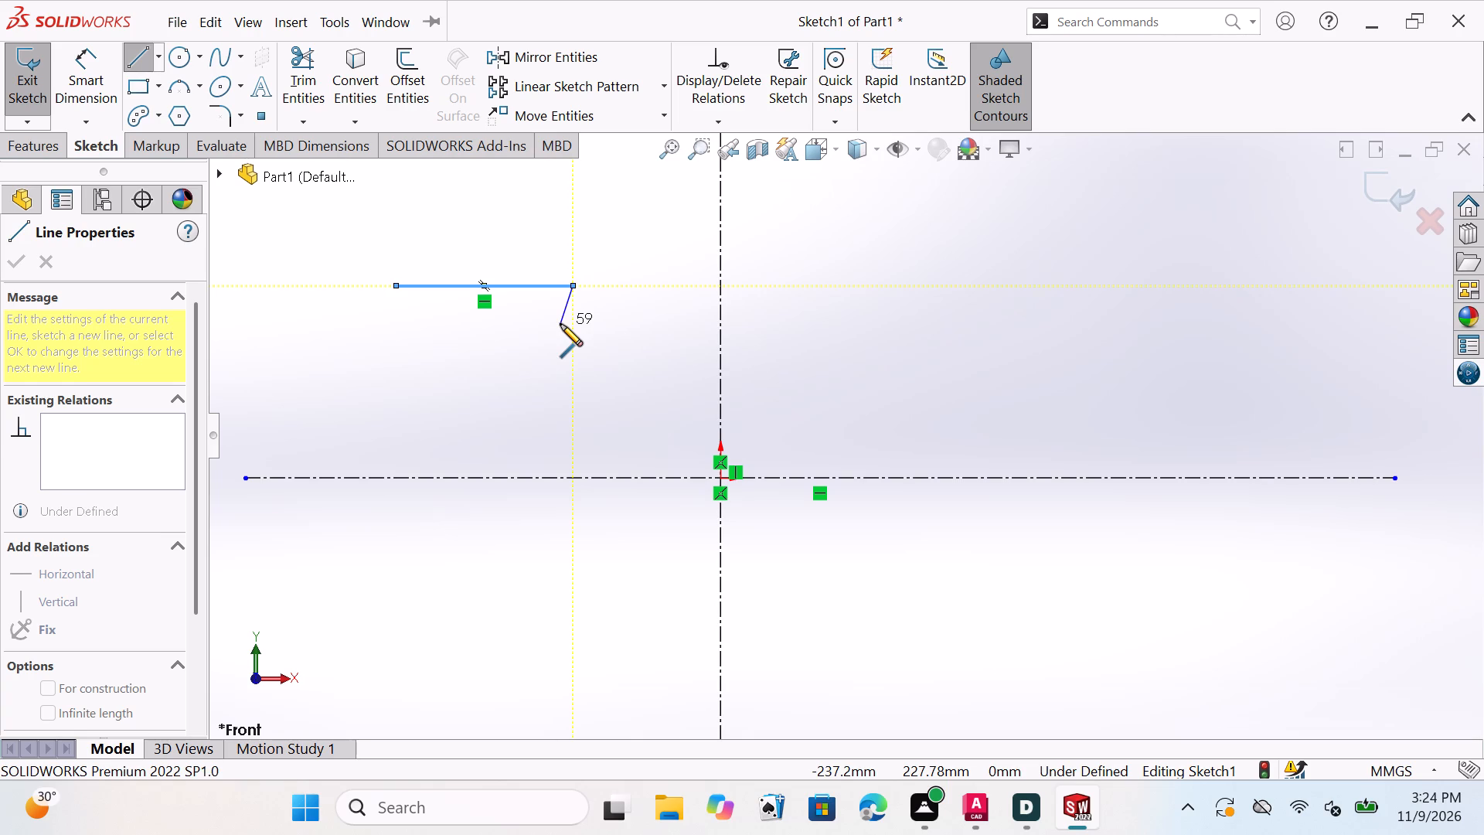
key(Escape)
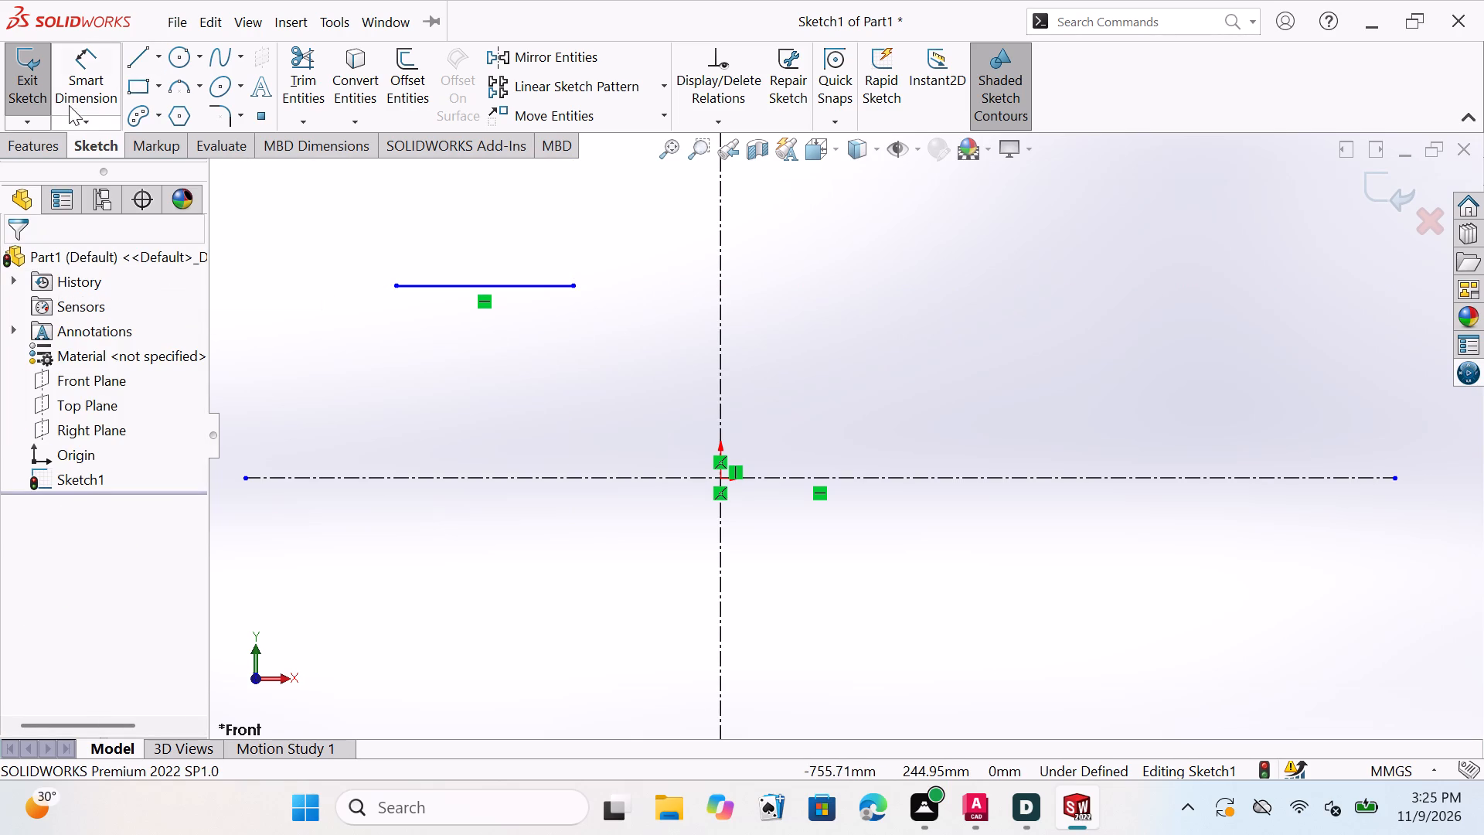
Dimension the new horizontal line's length and set it to 30 mm.
click(87, 82)
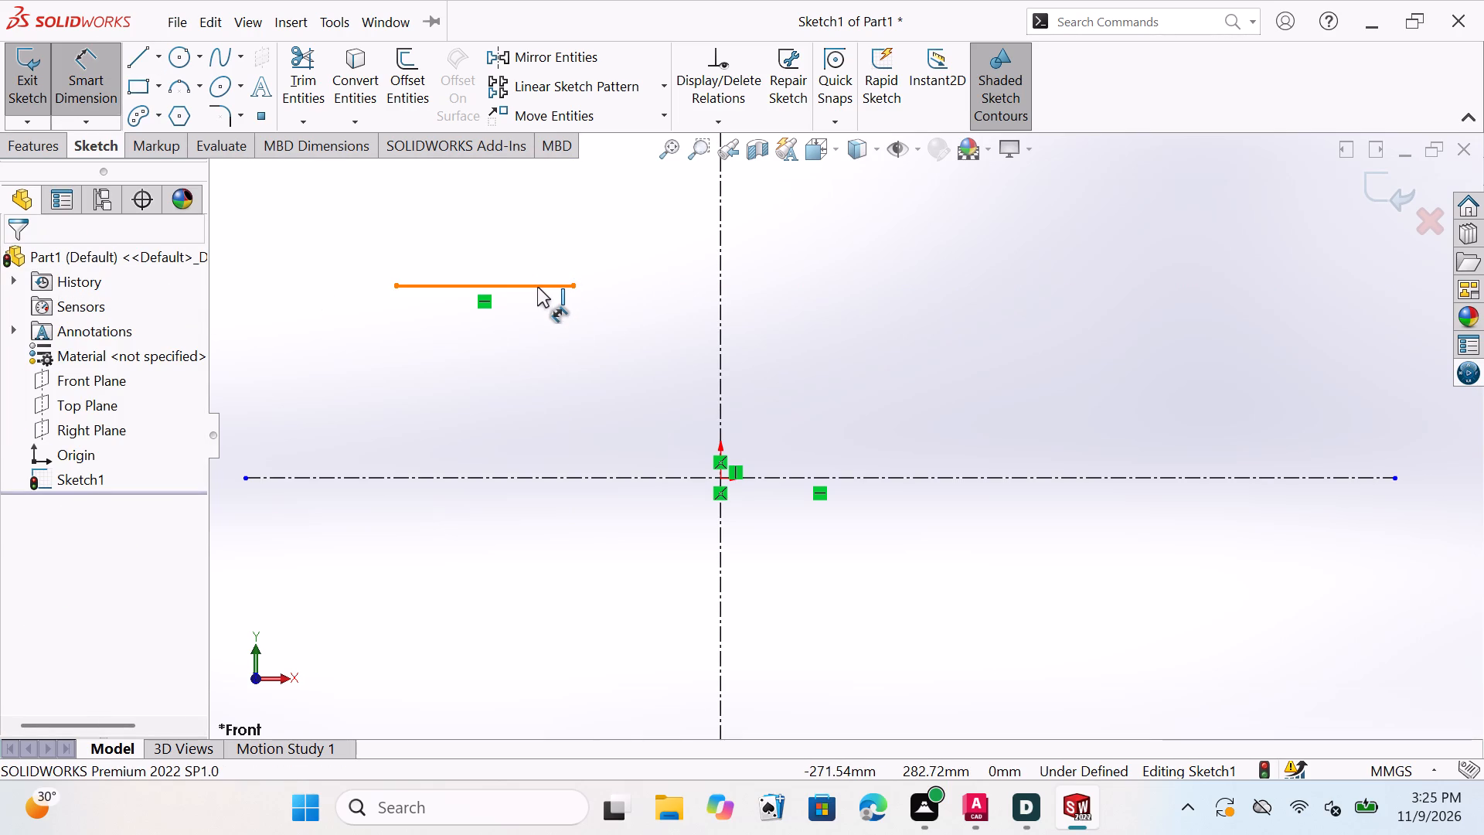
click(535, 286)
click(530, 252)
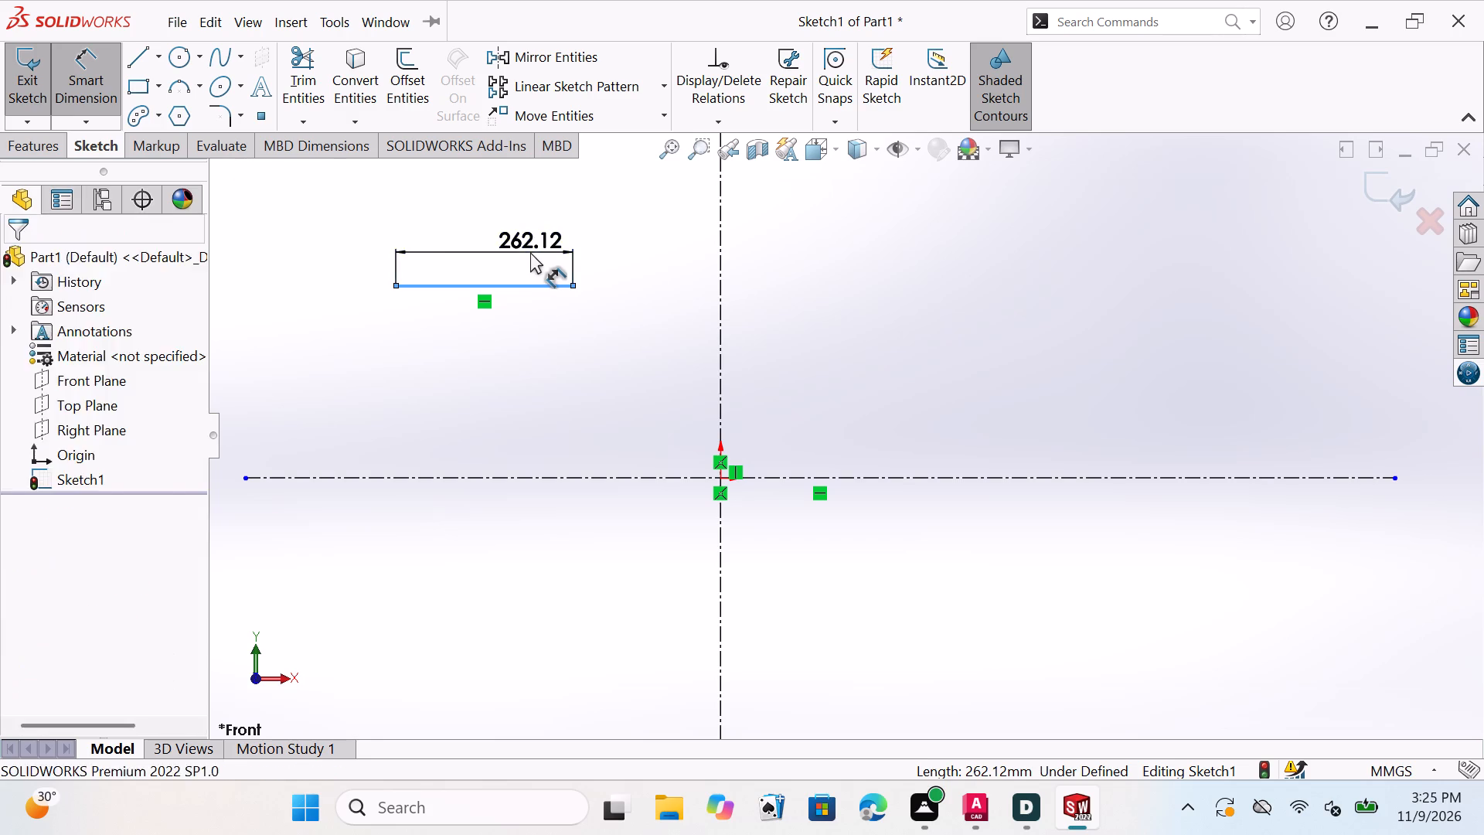
click(550, 269)
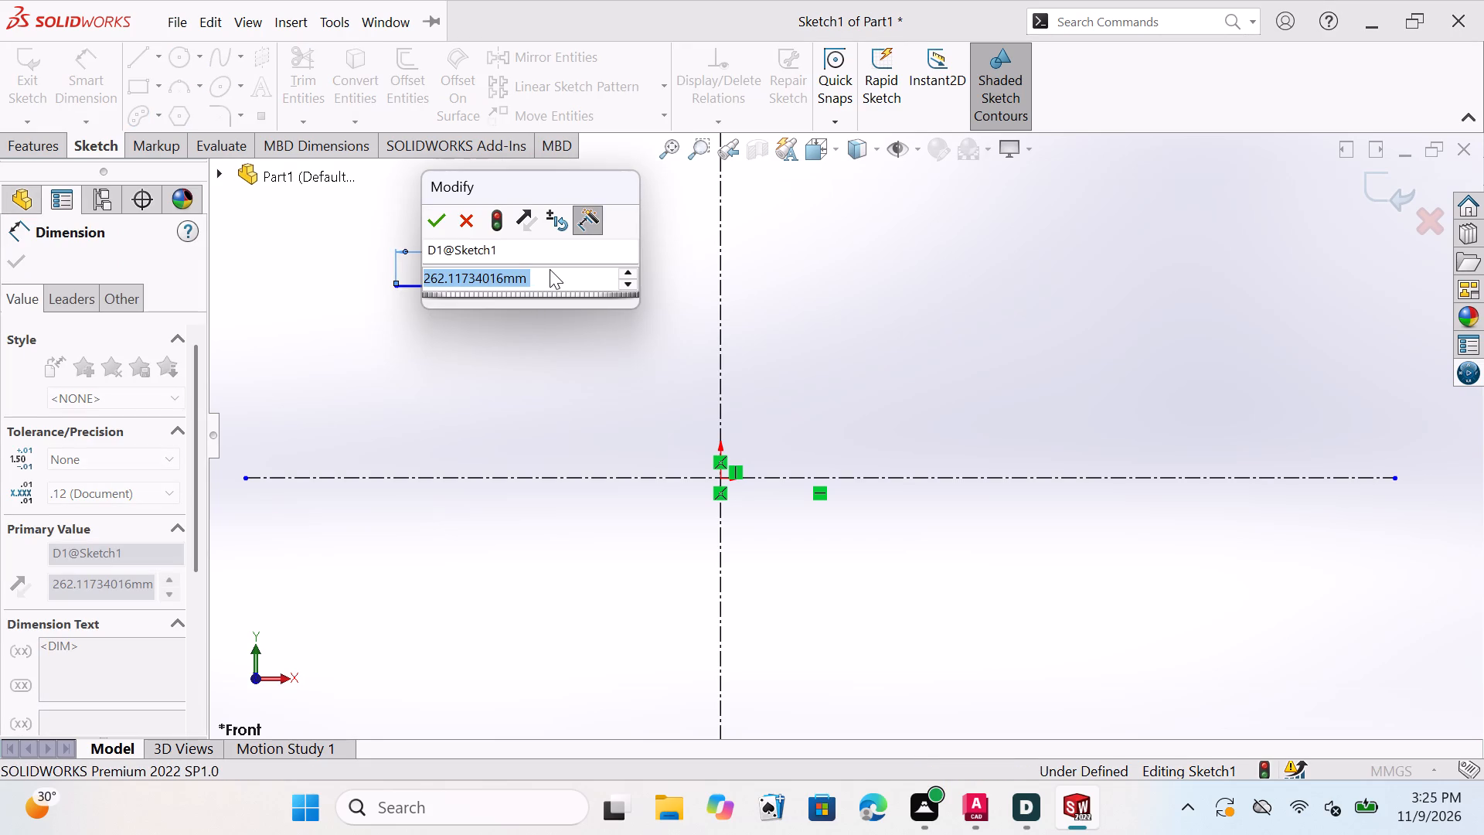
key(BackSpace)
key(BackSpace)
key(BackSpace)
key(BackSpace)
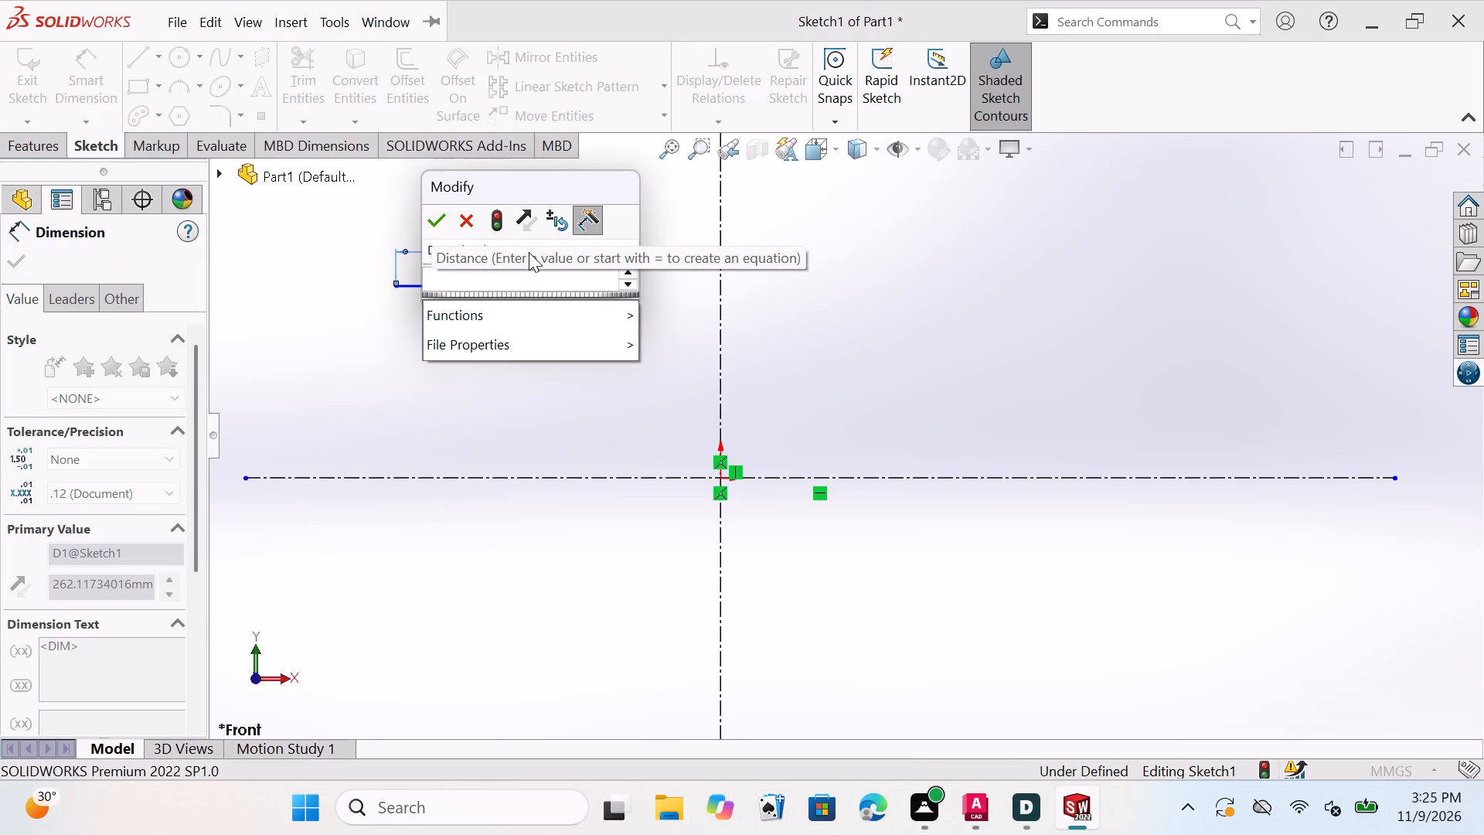
text(30)
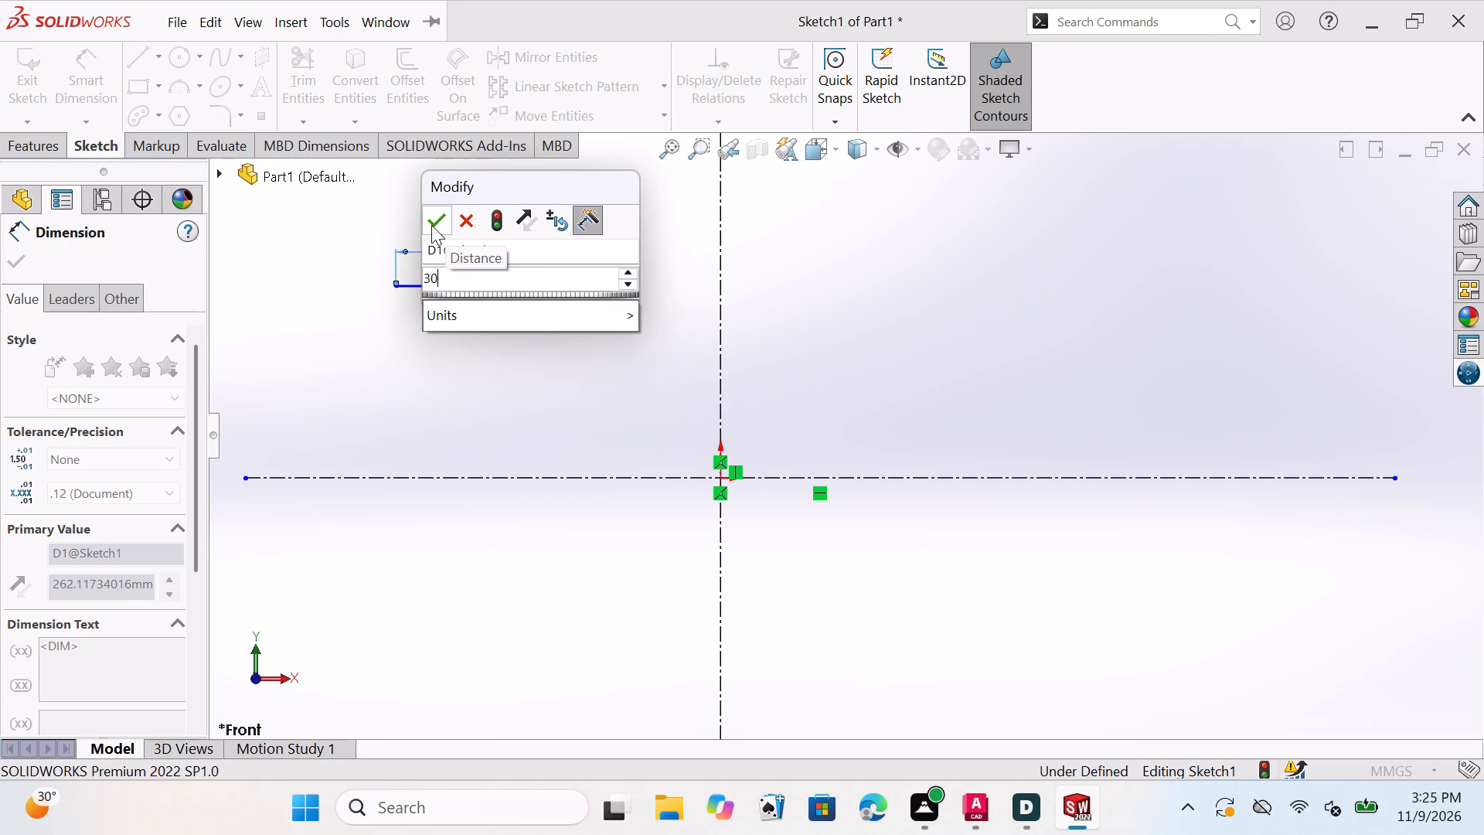
click(434, 220)
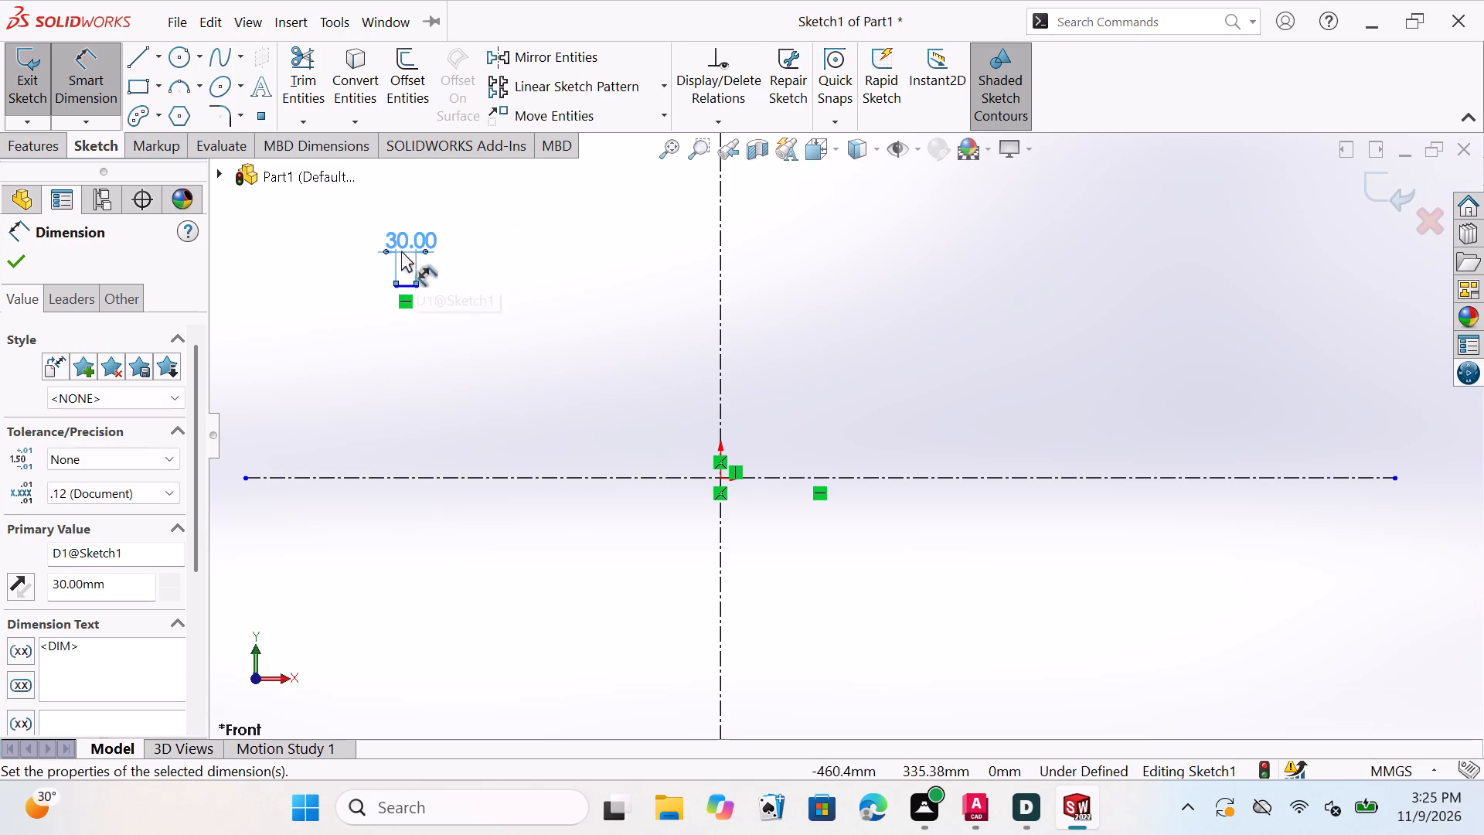
click(13, 263)
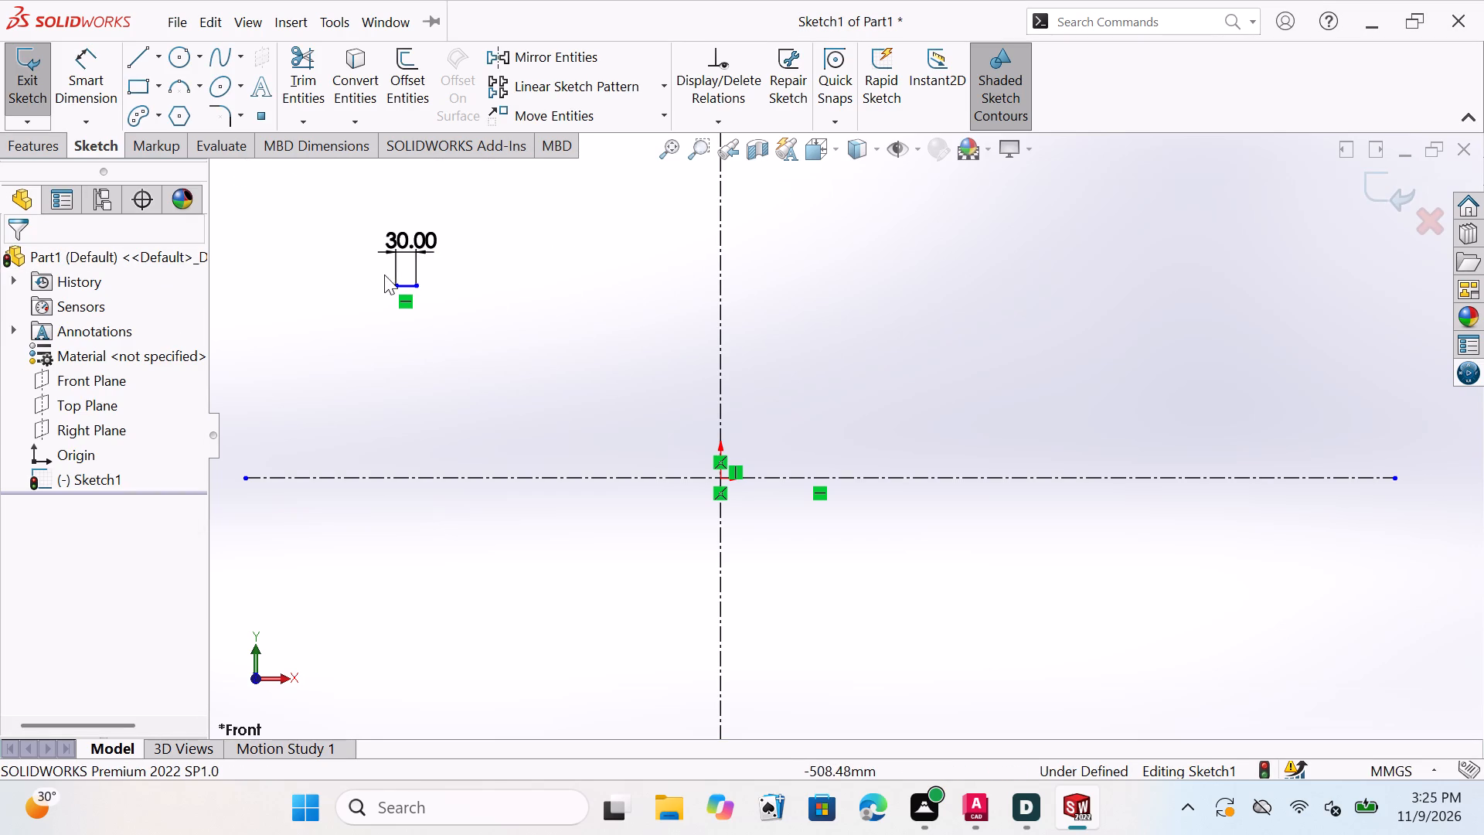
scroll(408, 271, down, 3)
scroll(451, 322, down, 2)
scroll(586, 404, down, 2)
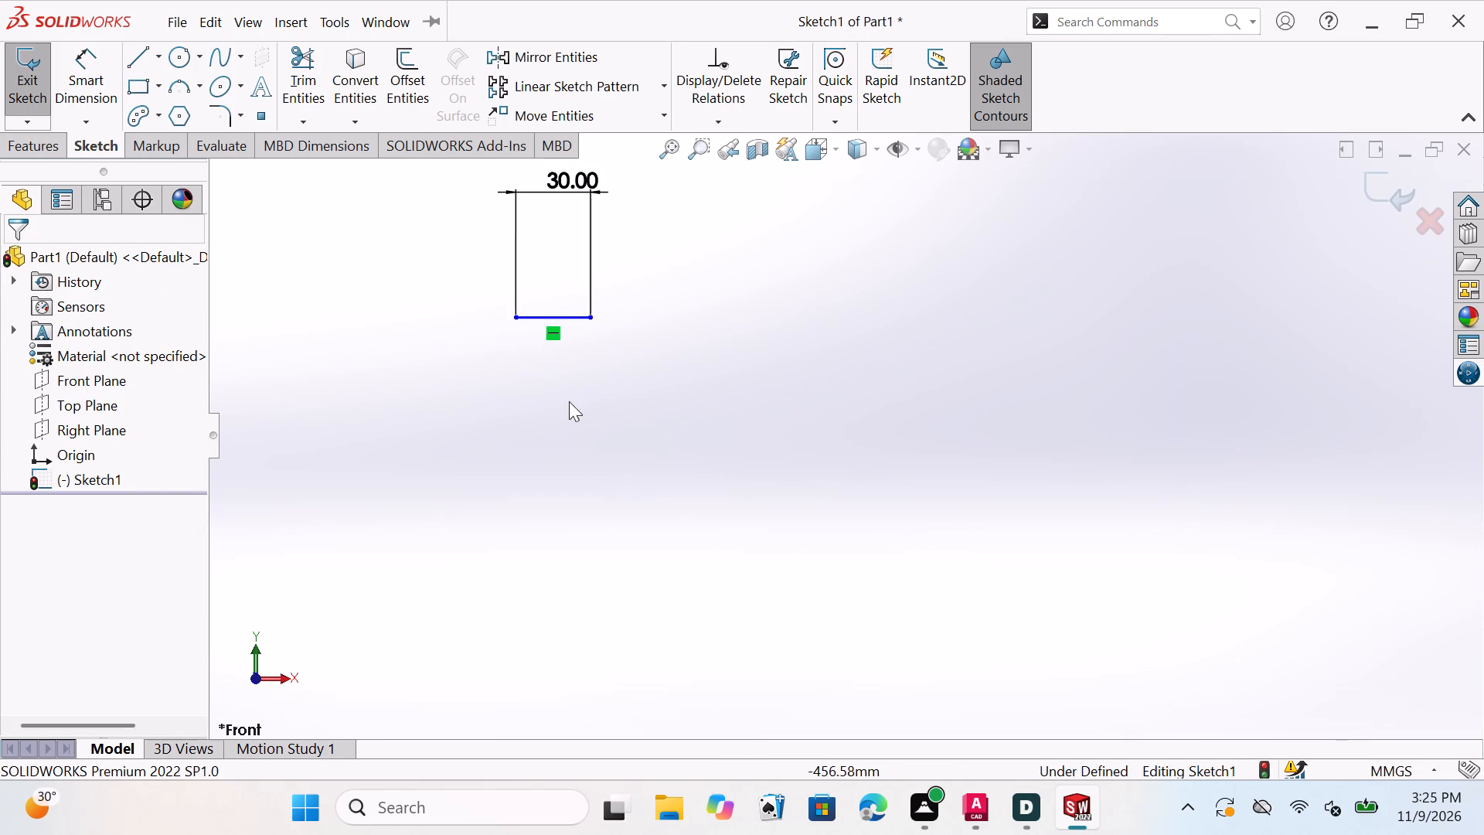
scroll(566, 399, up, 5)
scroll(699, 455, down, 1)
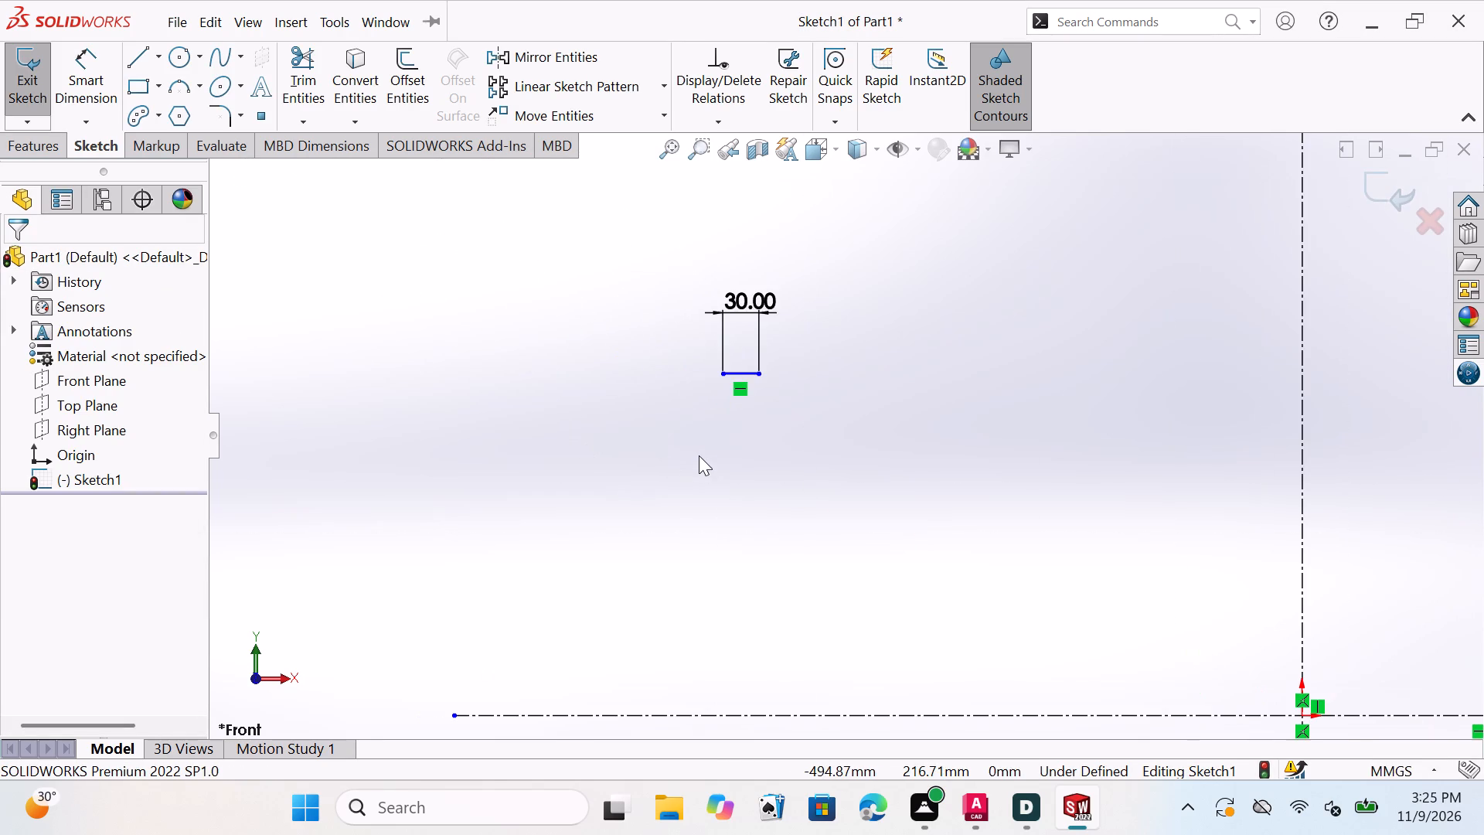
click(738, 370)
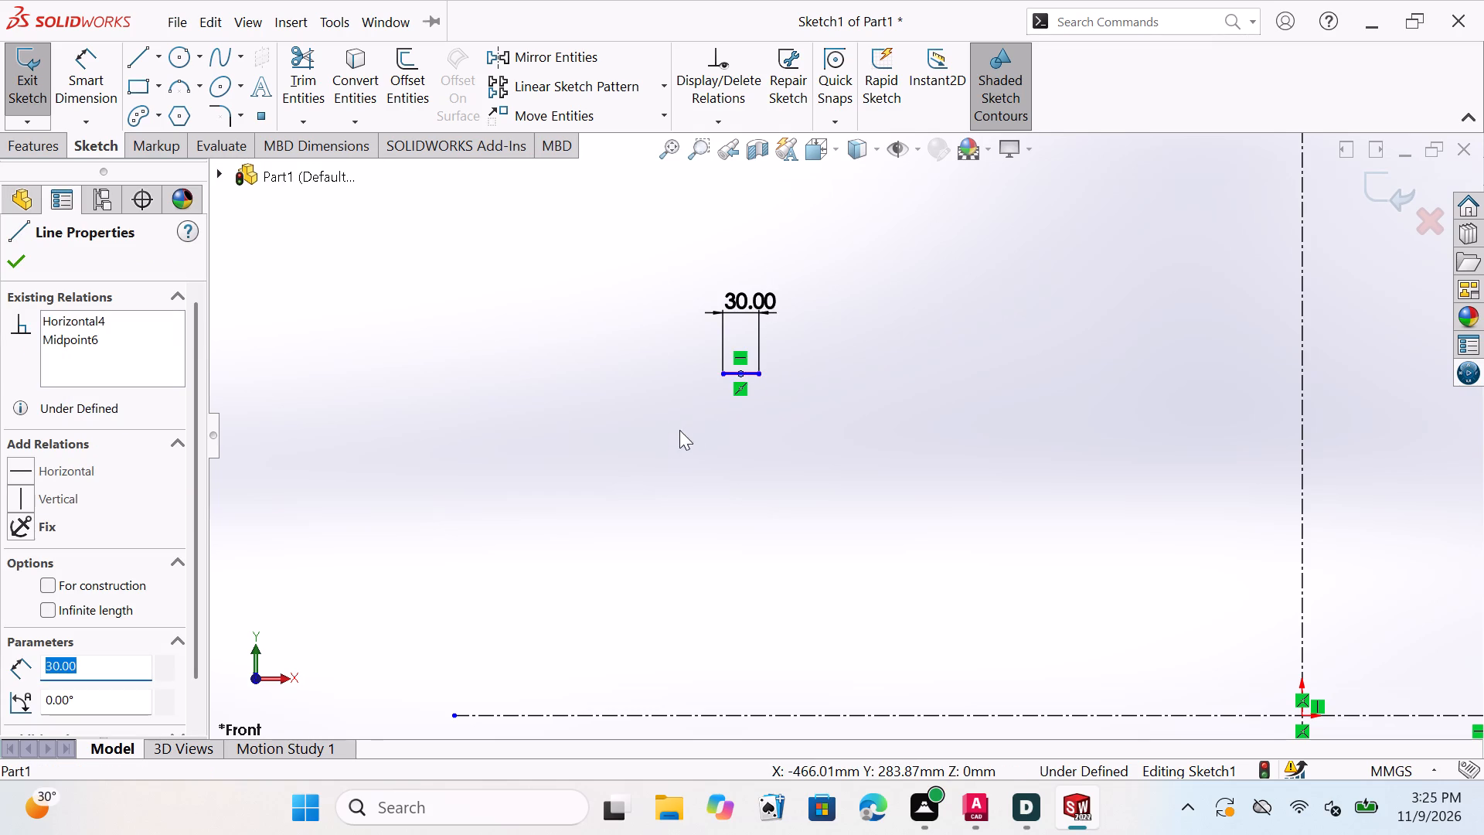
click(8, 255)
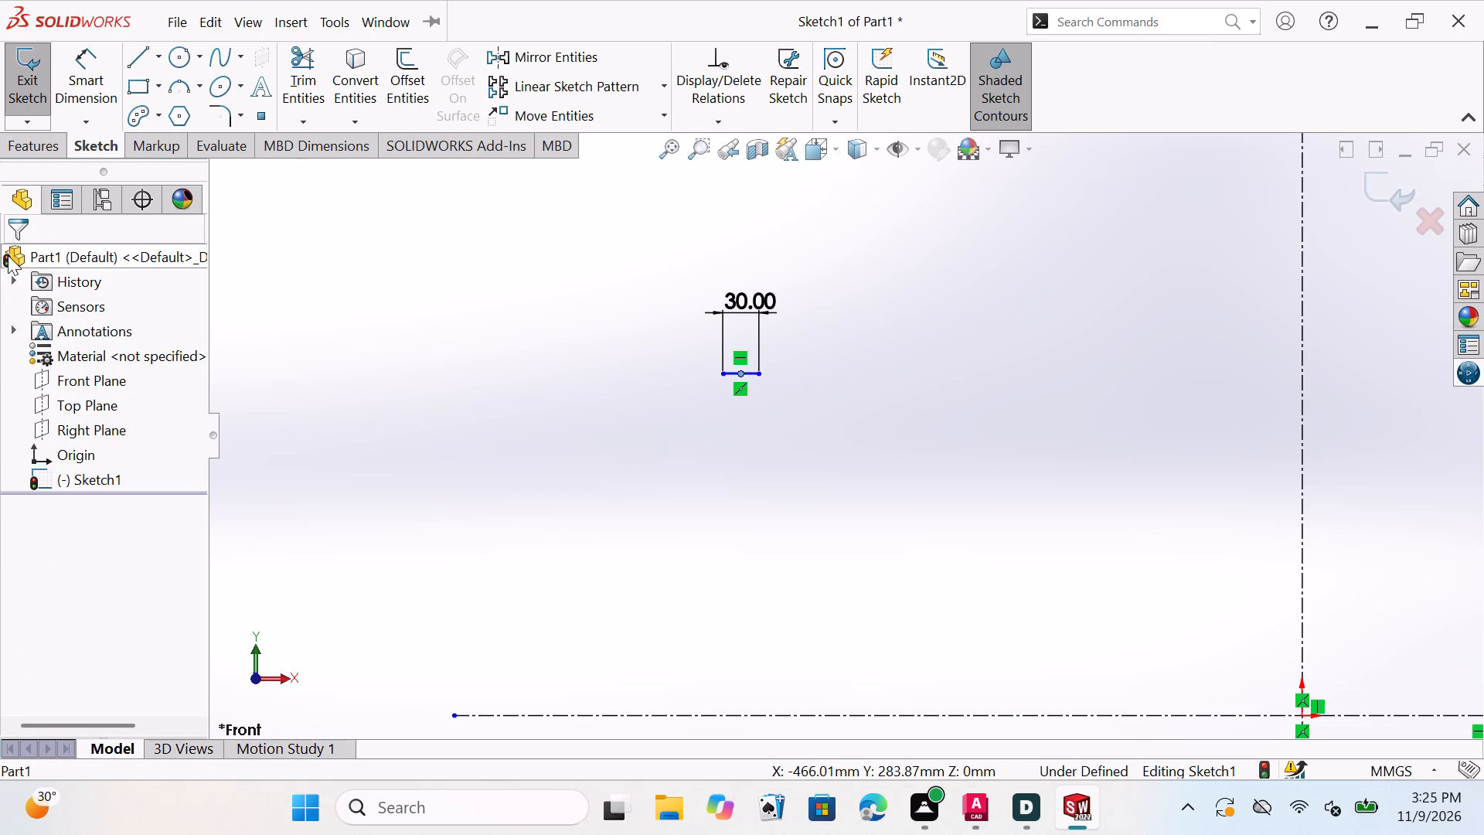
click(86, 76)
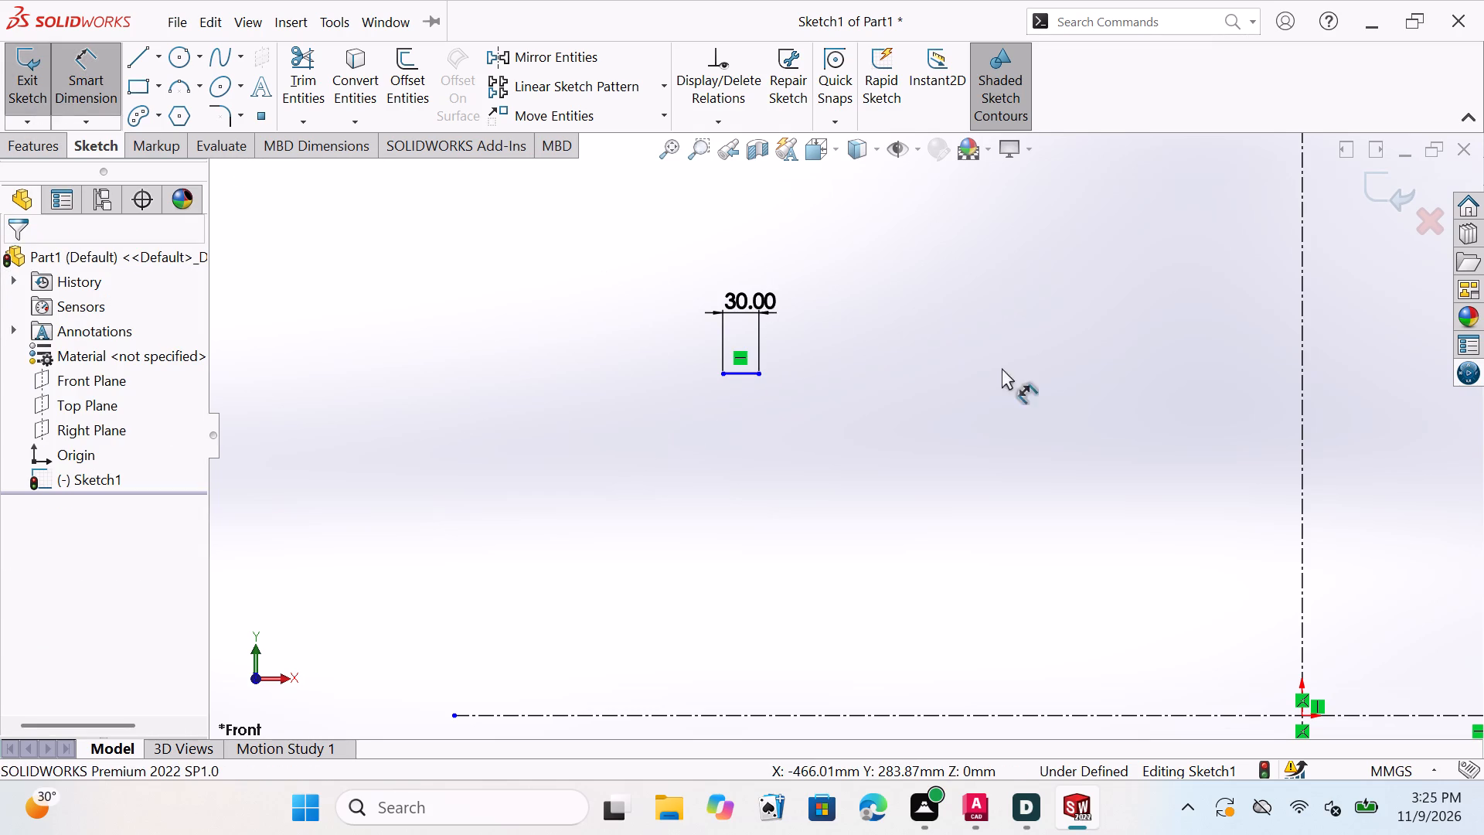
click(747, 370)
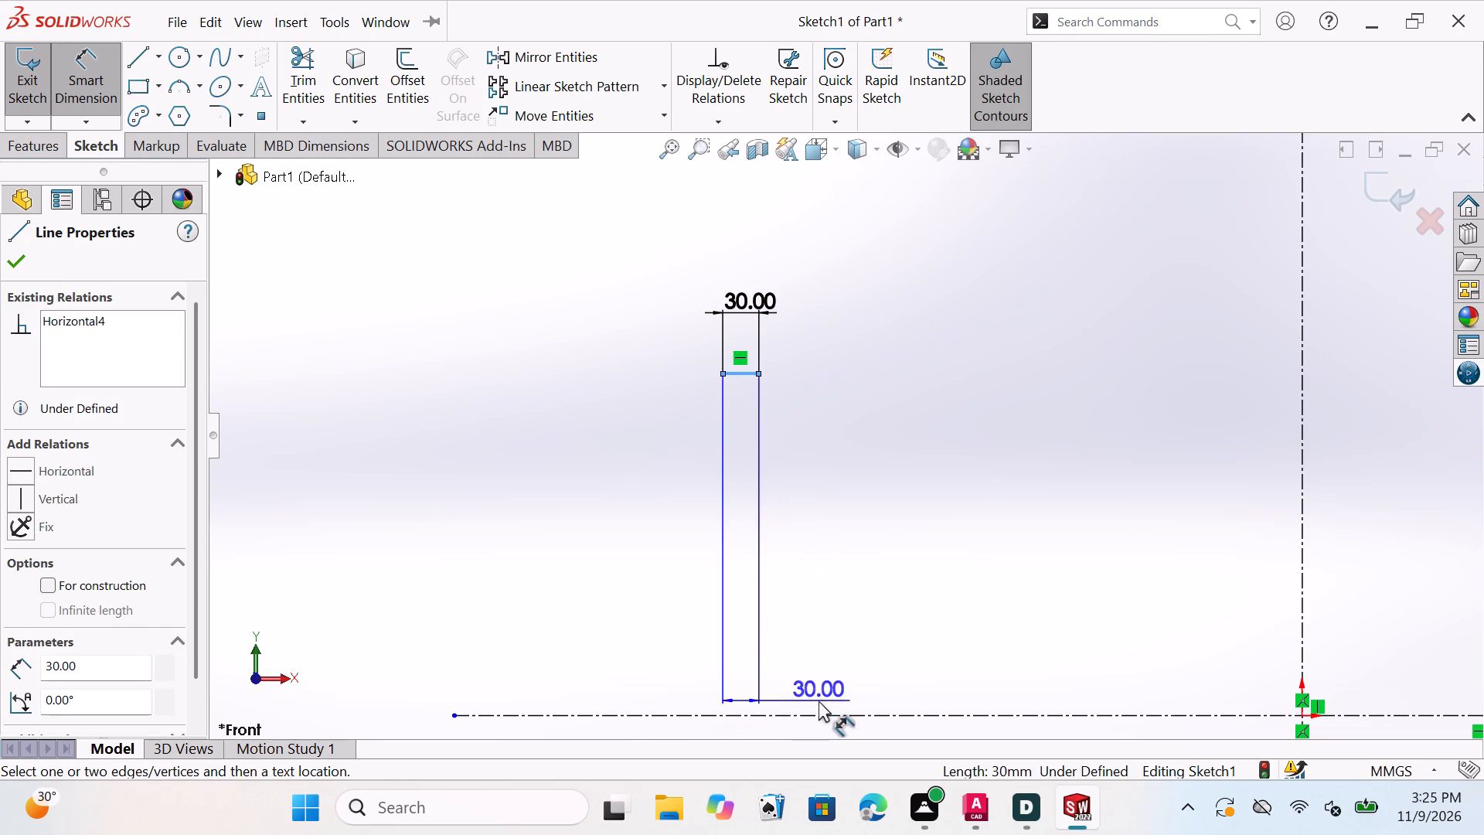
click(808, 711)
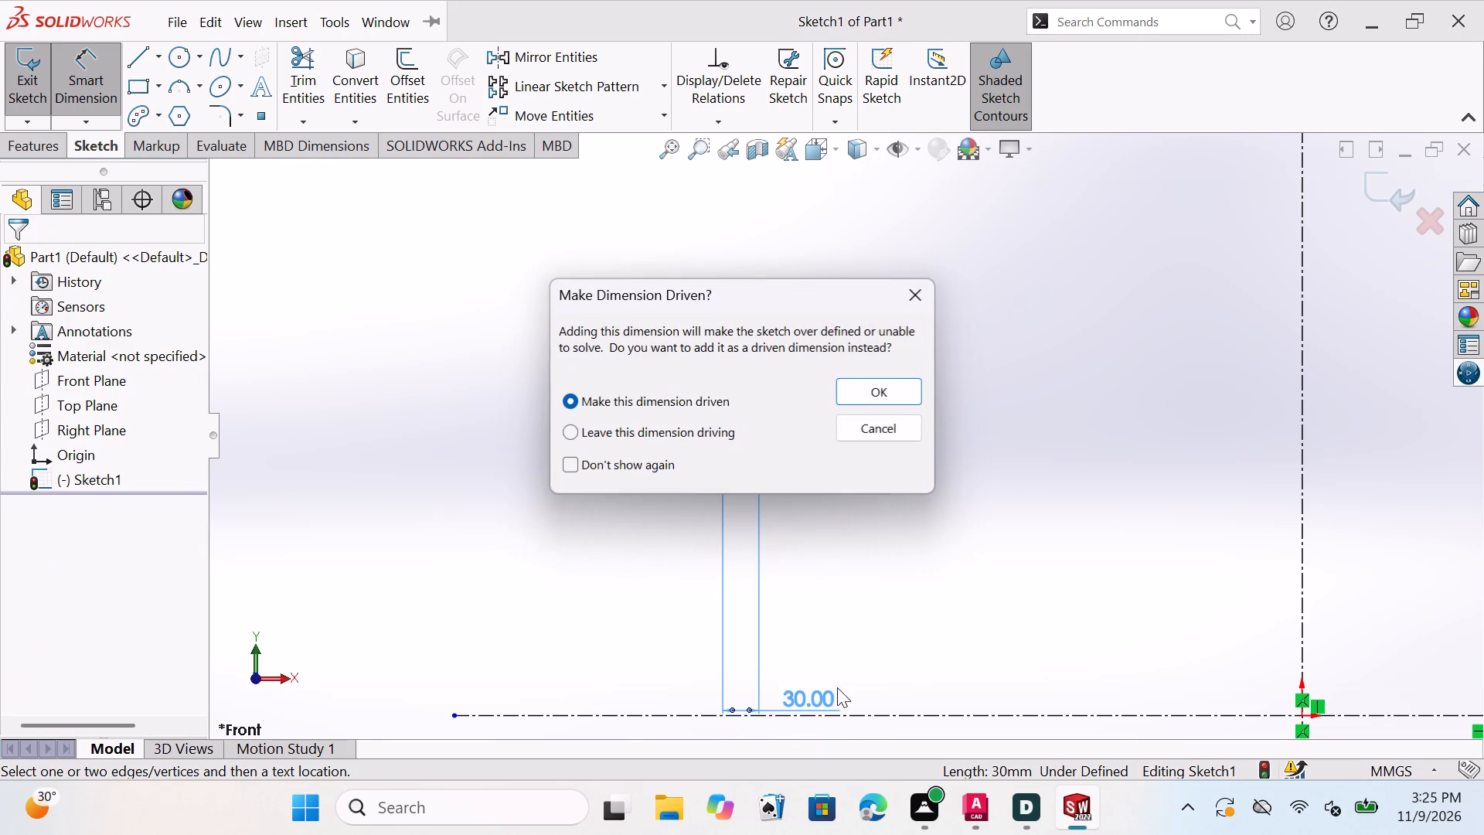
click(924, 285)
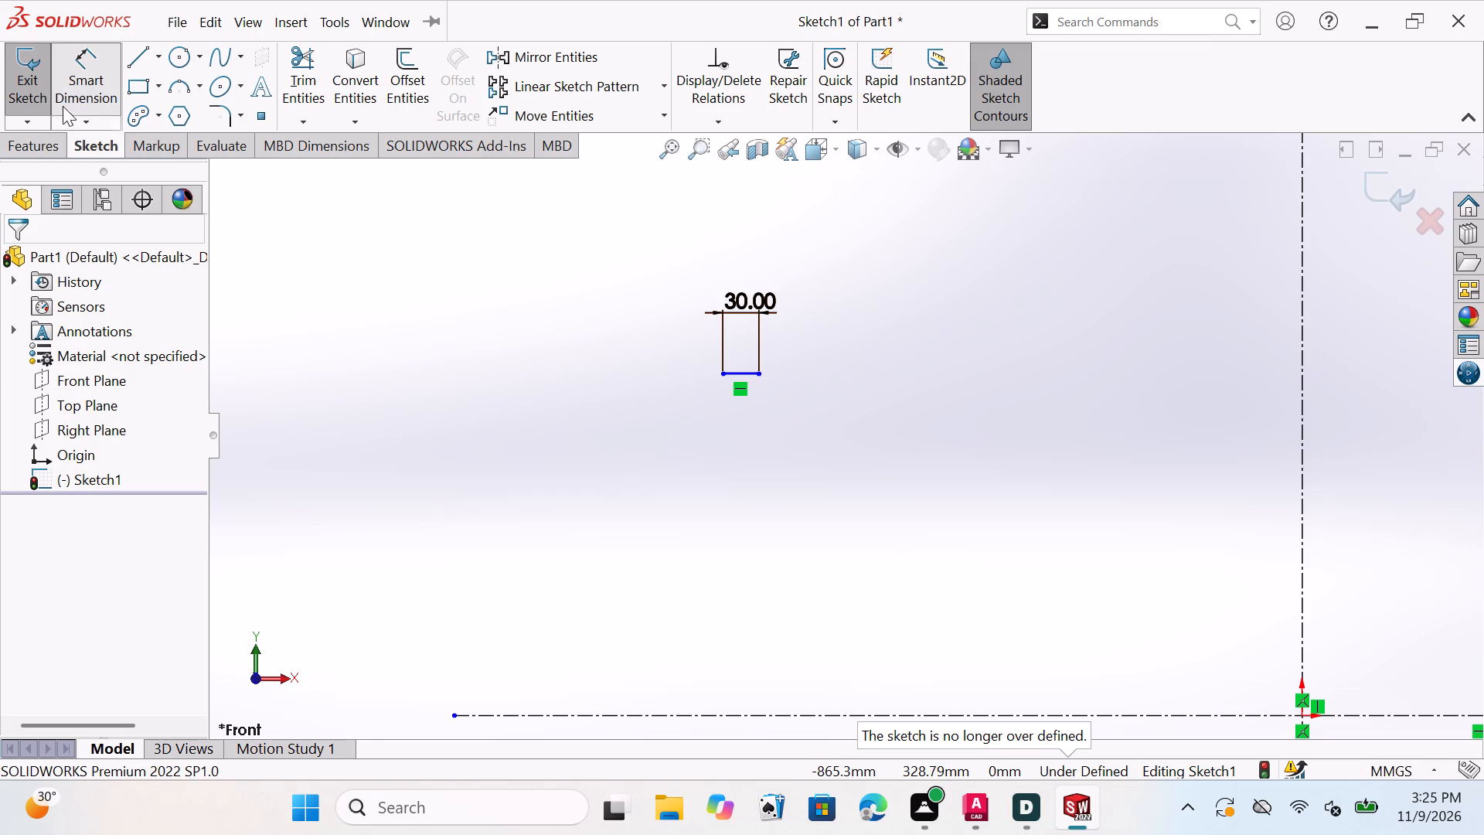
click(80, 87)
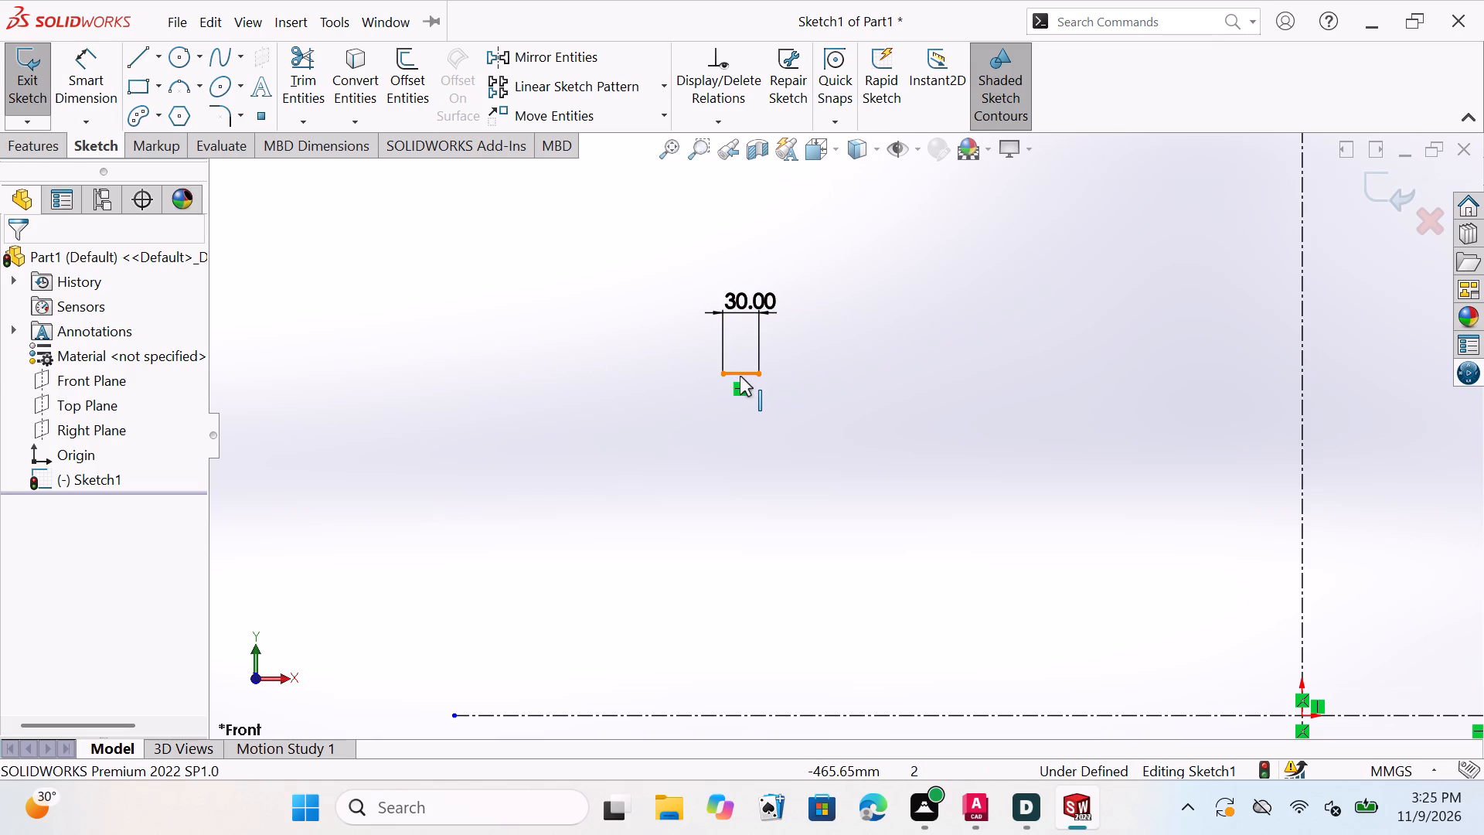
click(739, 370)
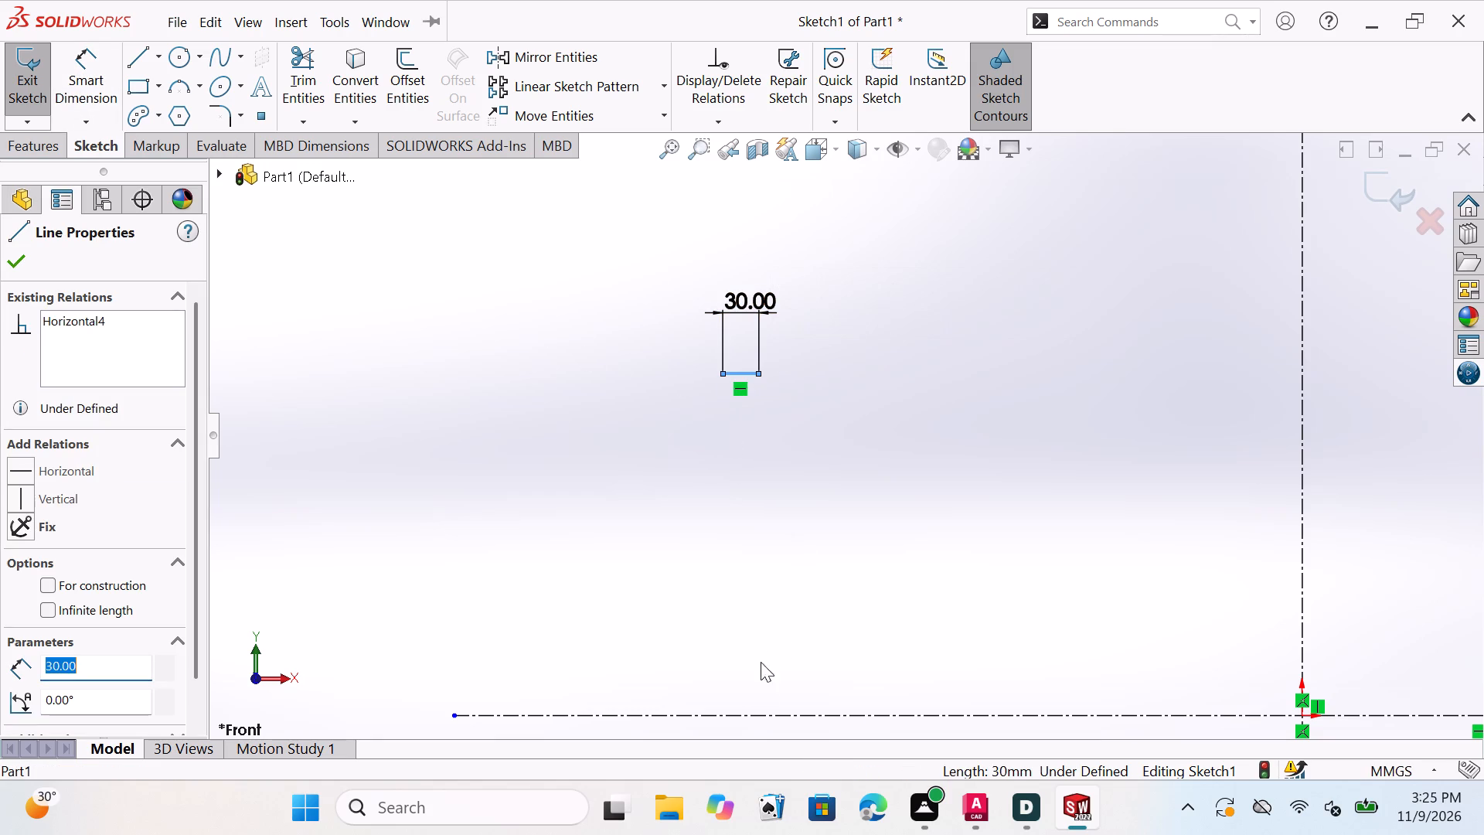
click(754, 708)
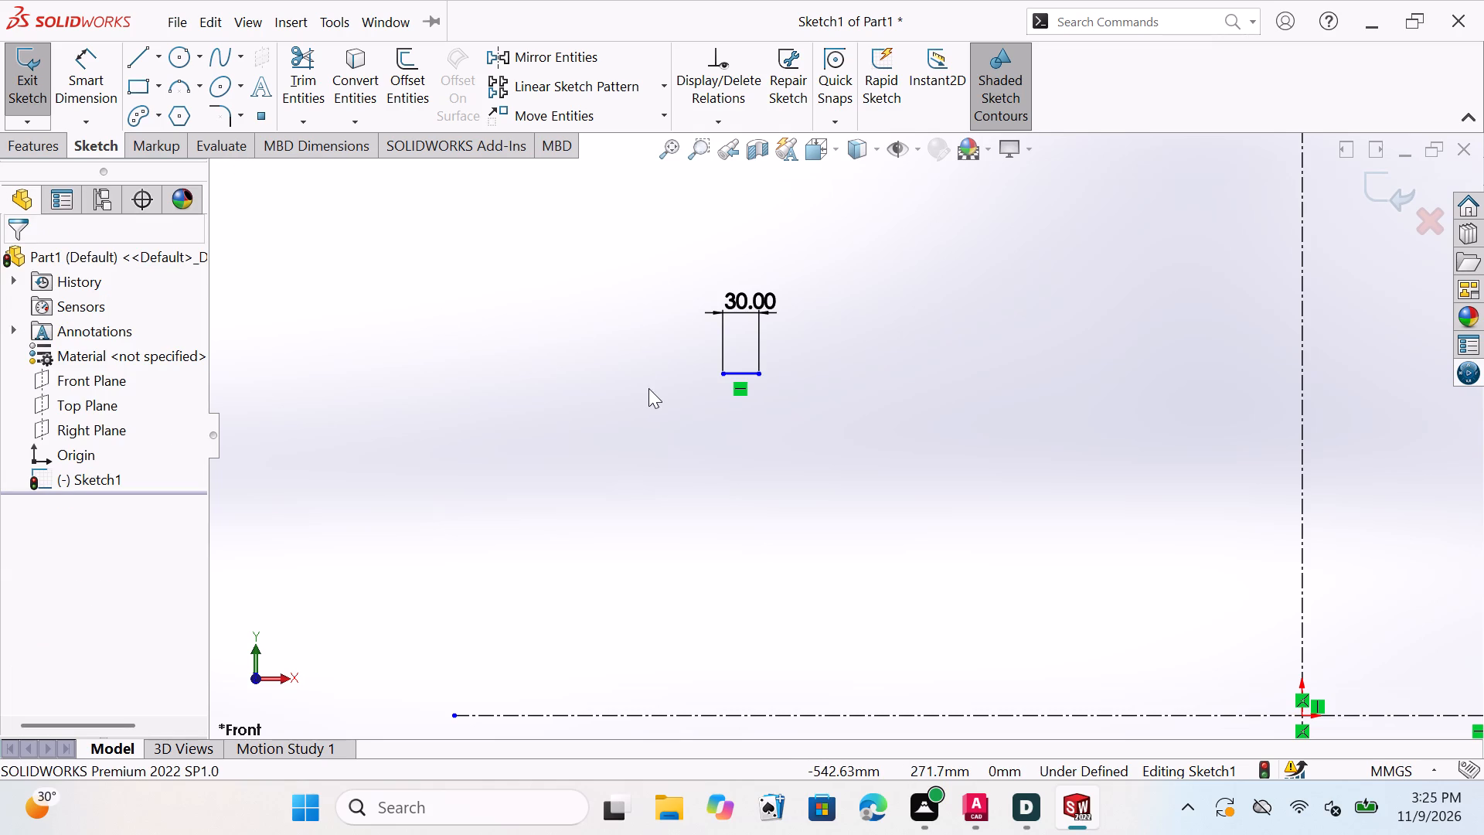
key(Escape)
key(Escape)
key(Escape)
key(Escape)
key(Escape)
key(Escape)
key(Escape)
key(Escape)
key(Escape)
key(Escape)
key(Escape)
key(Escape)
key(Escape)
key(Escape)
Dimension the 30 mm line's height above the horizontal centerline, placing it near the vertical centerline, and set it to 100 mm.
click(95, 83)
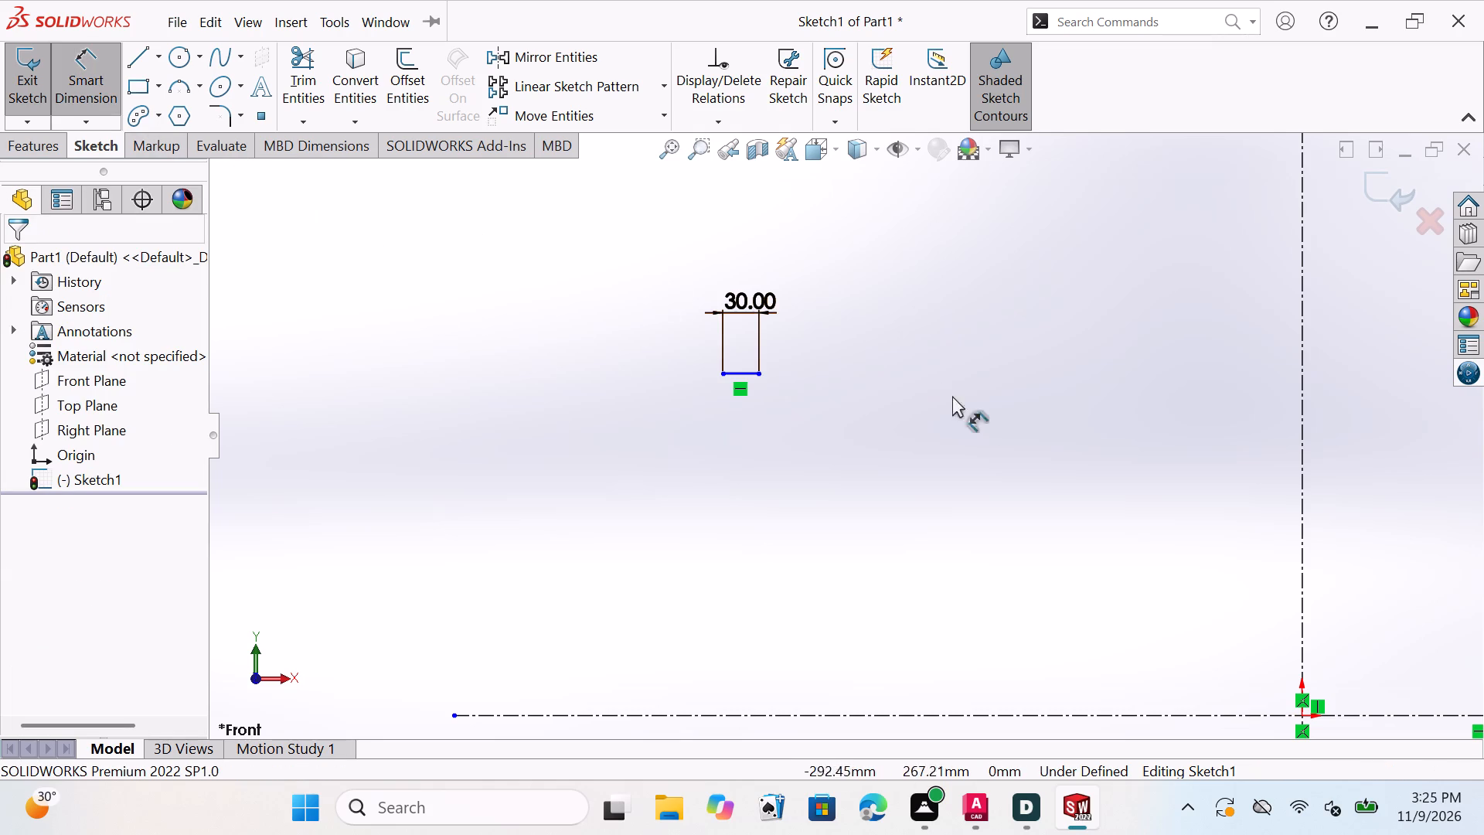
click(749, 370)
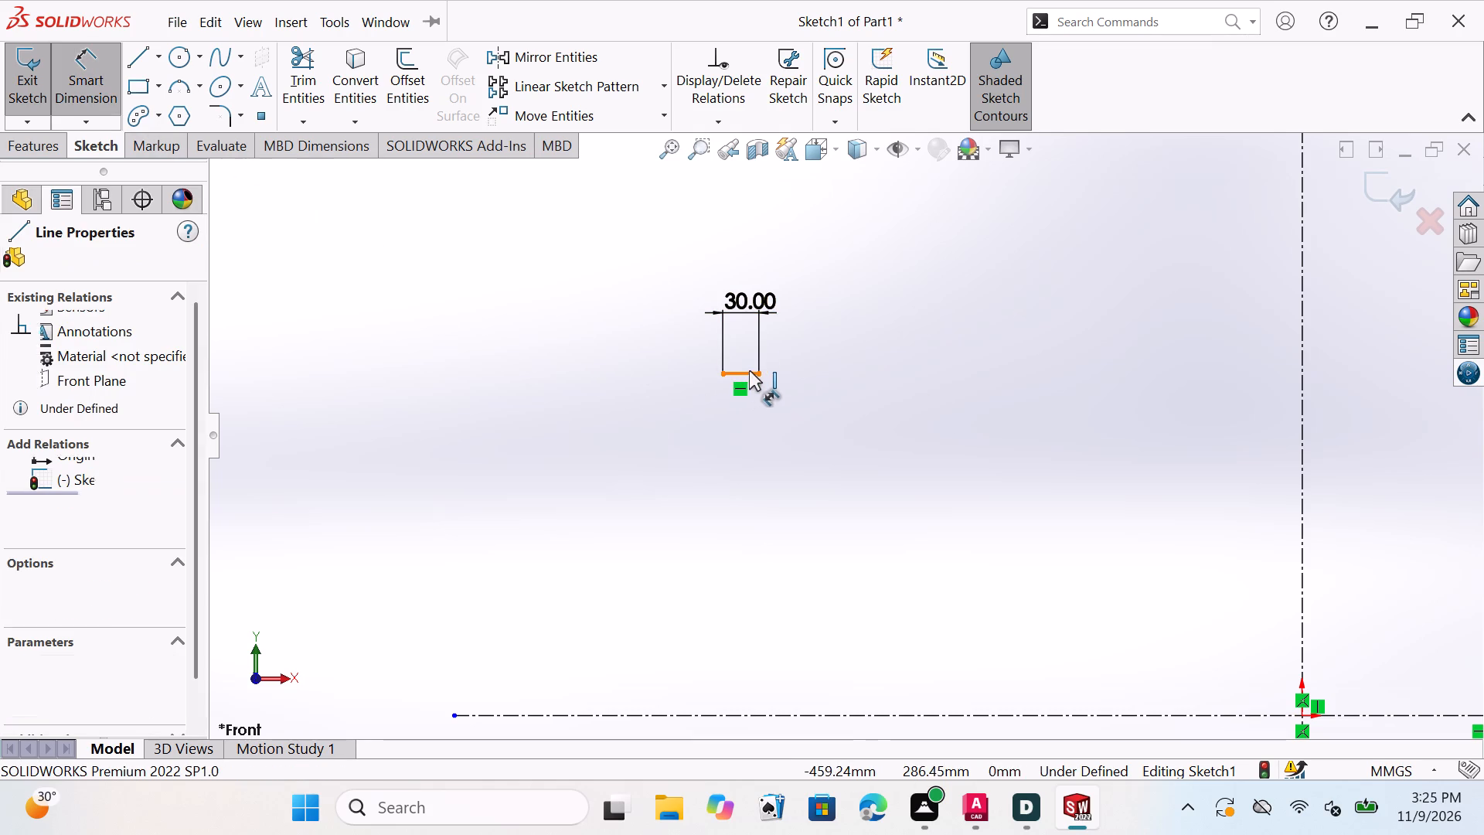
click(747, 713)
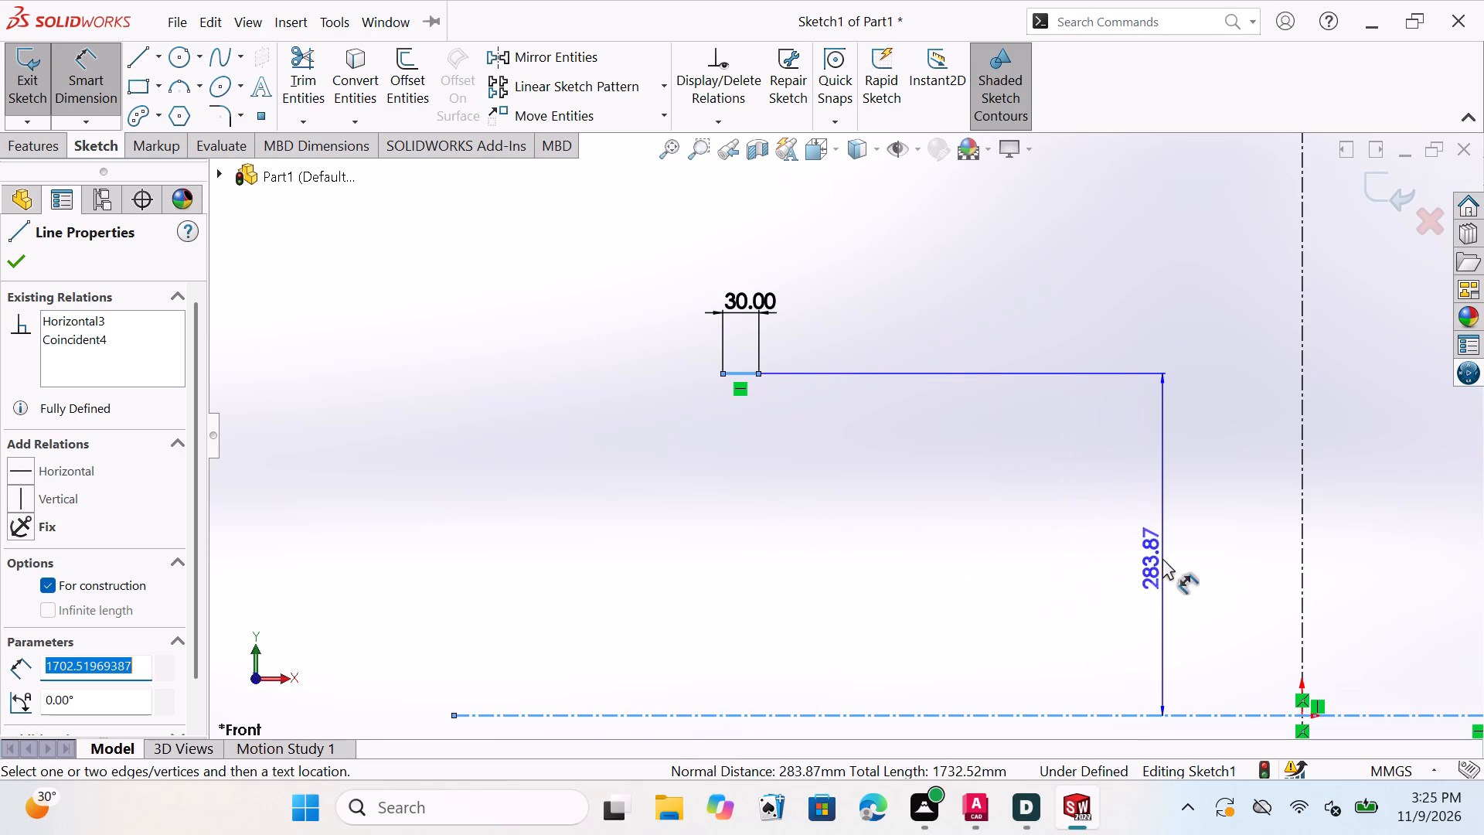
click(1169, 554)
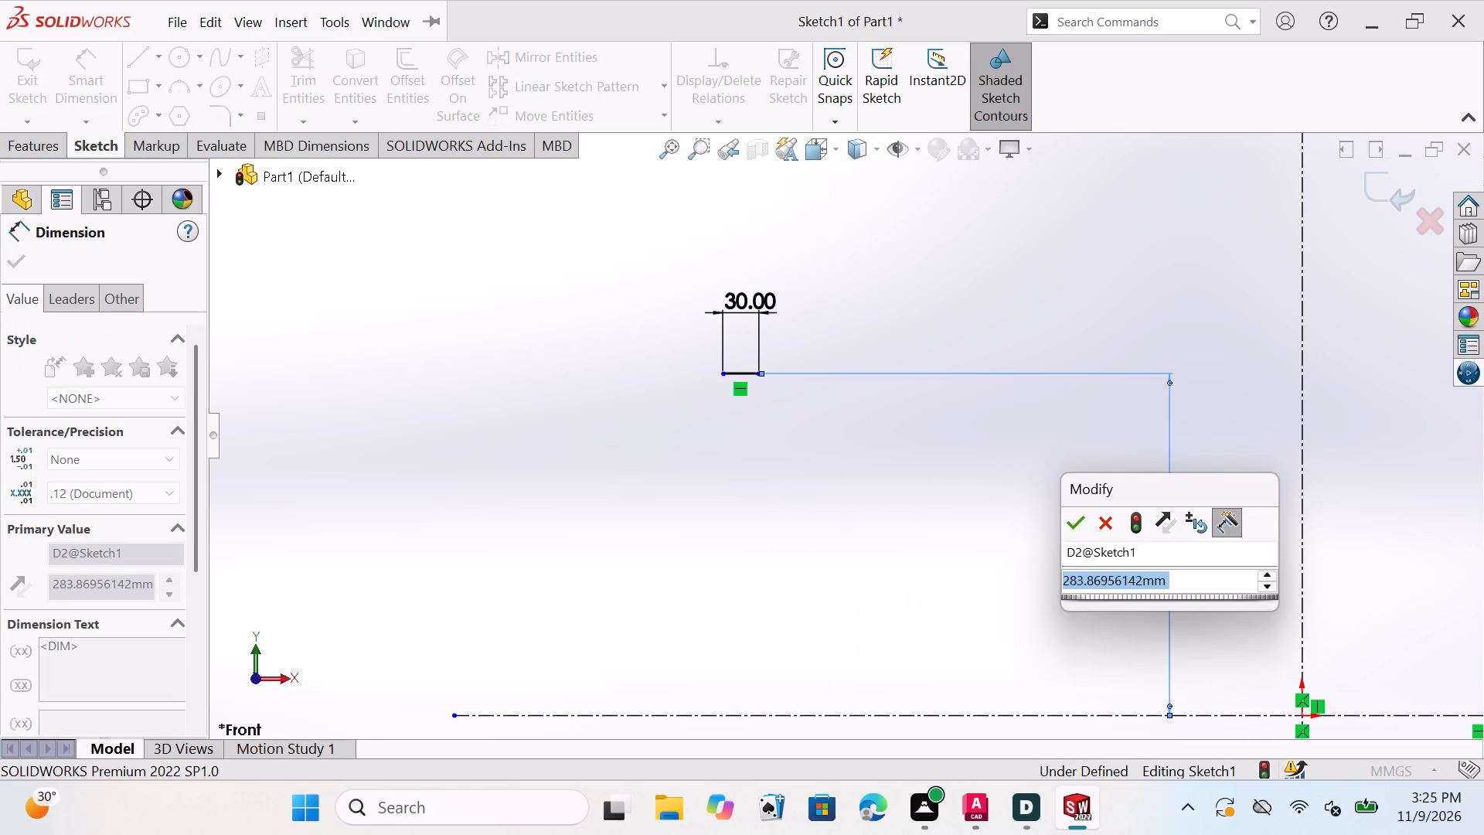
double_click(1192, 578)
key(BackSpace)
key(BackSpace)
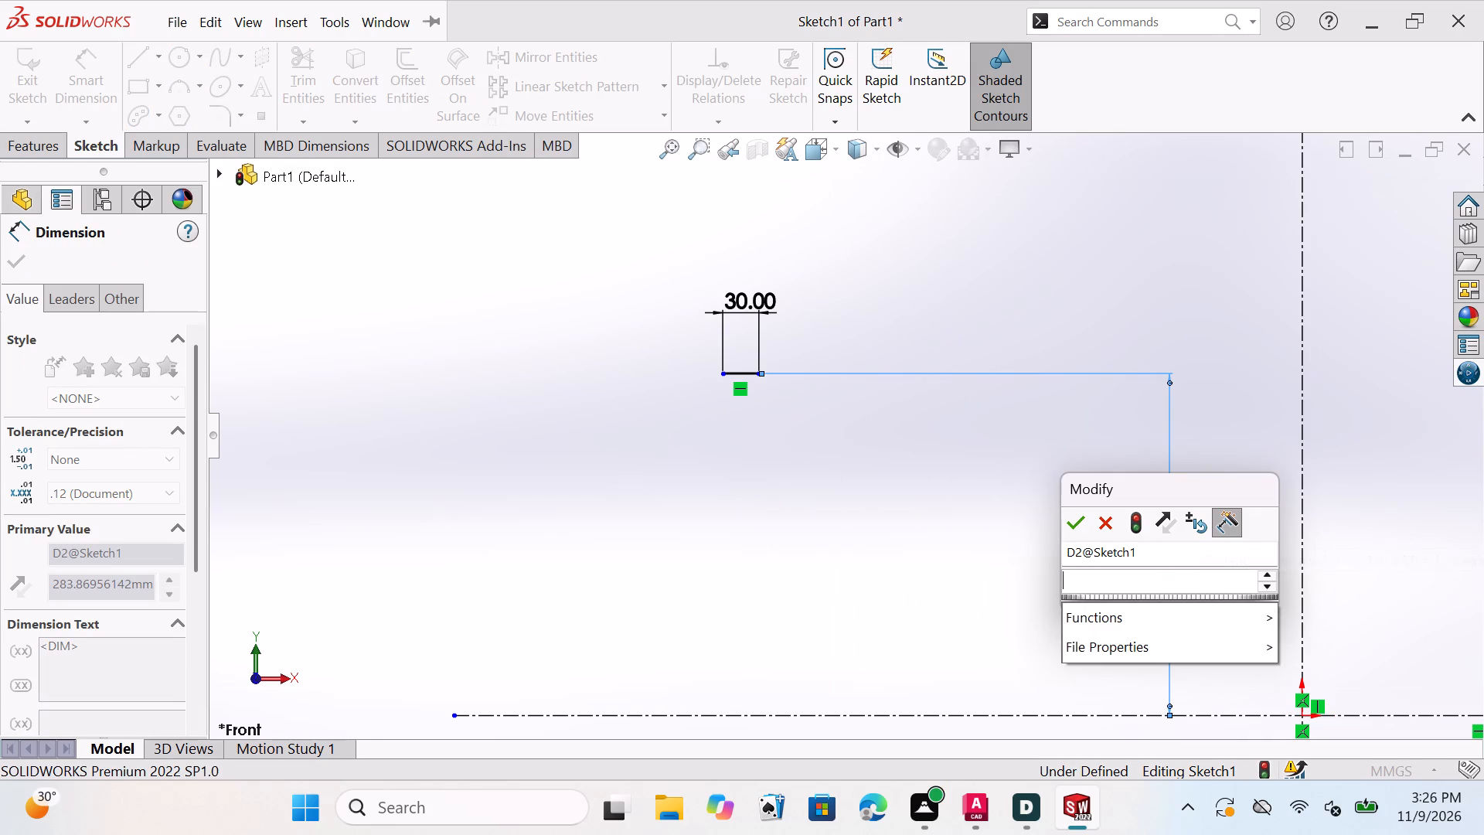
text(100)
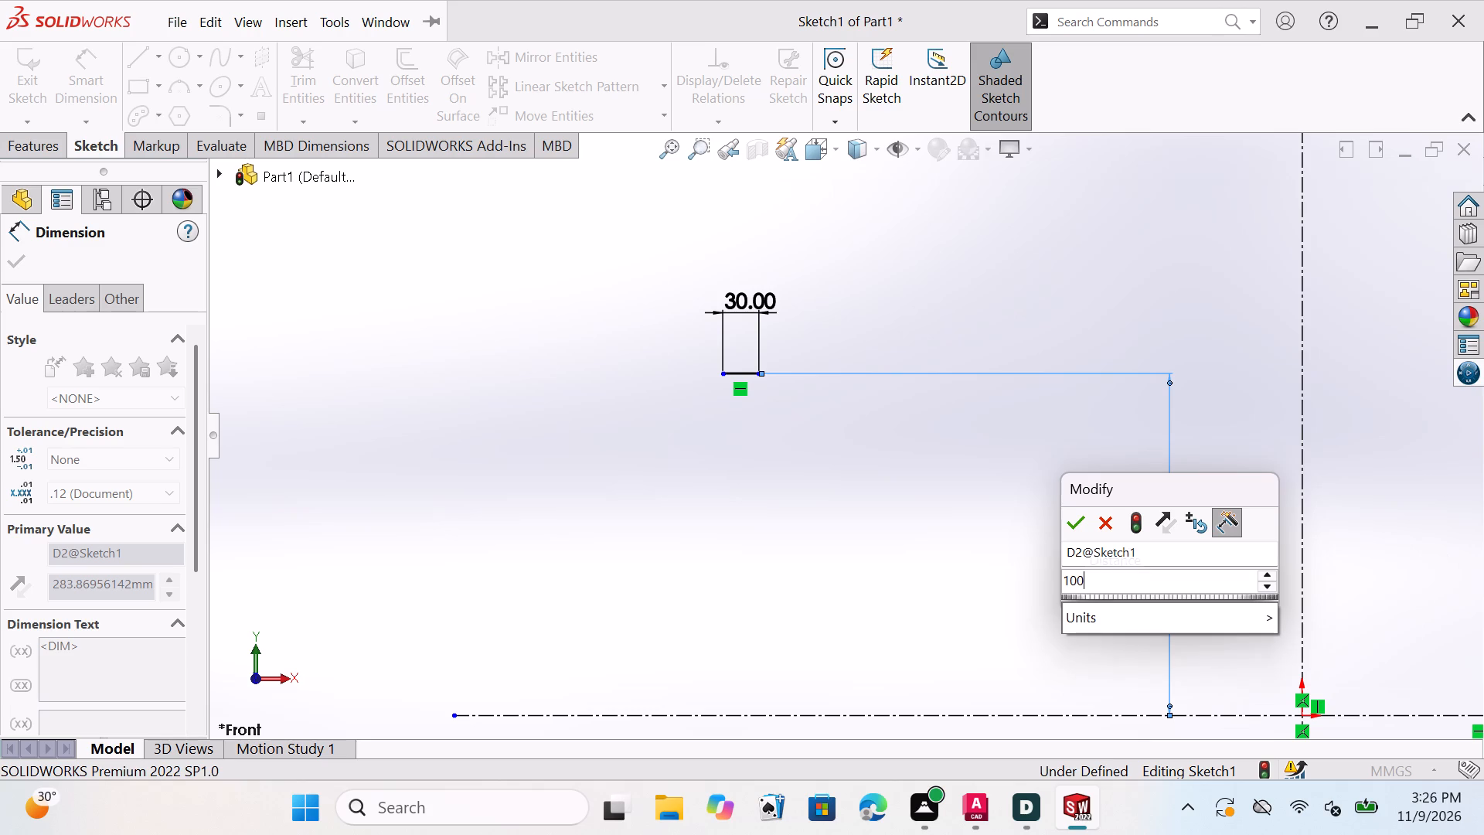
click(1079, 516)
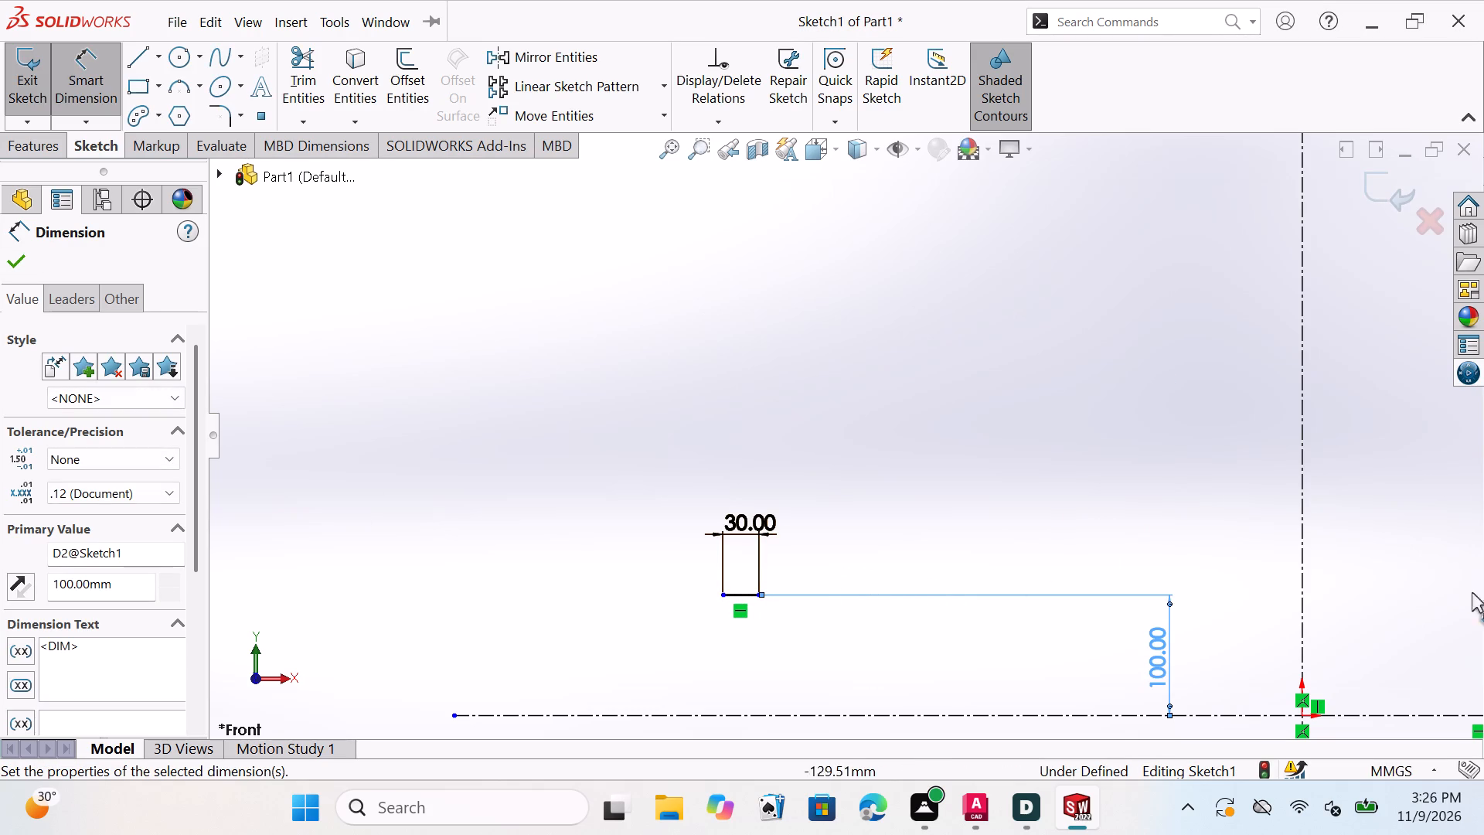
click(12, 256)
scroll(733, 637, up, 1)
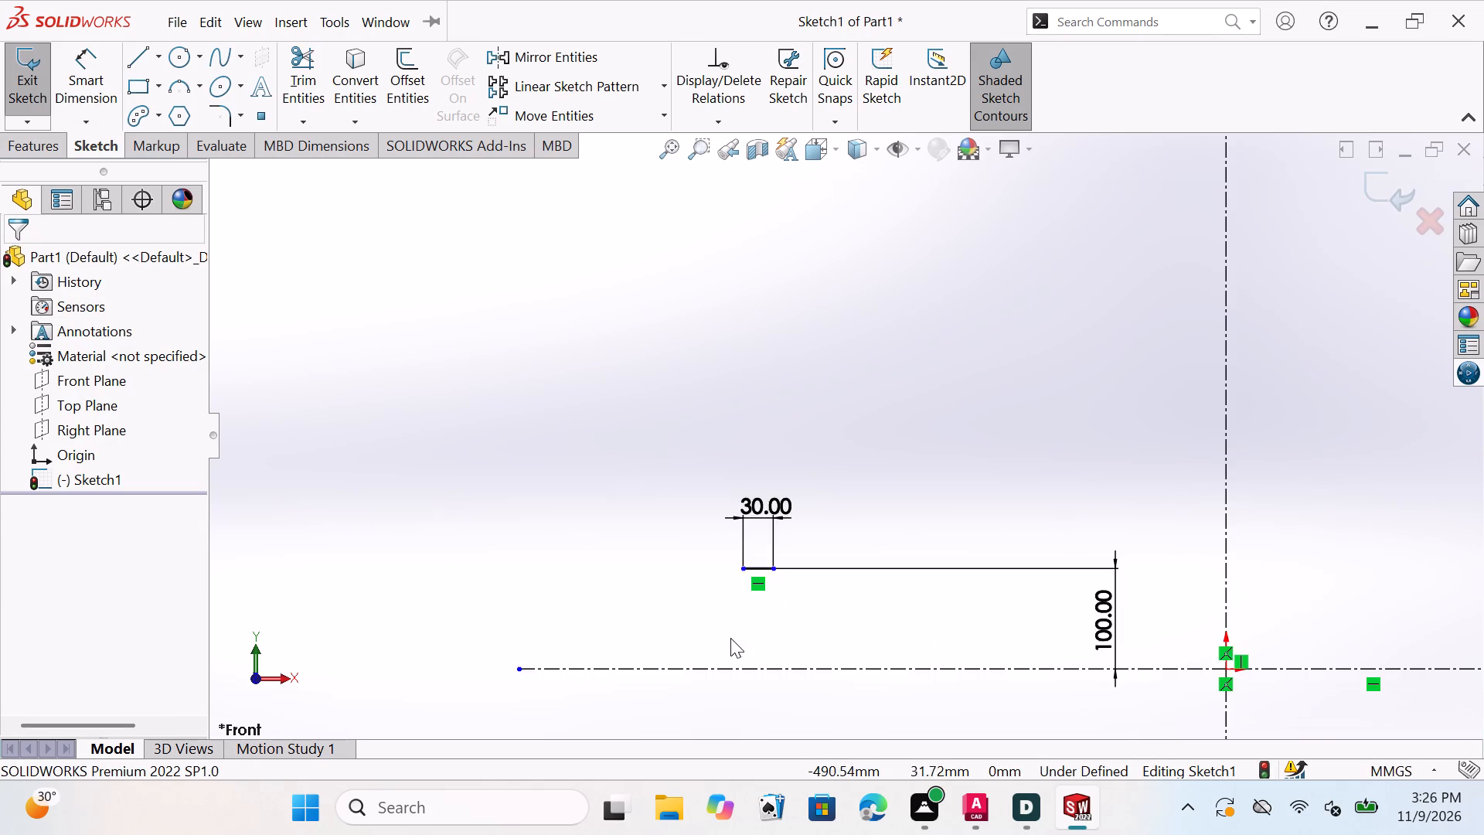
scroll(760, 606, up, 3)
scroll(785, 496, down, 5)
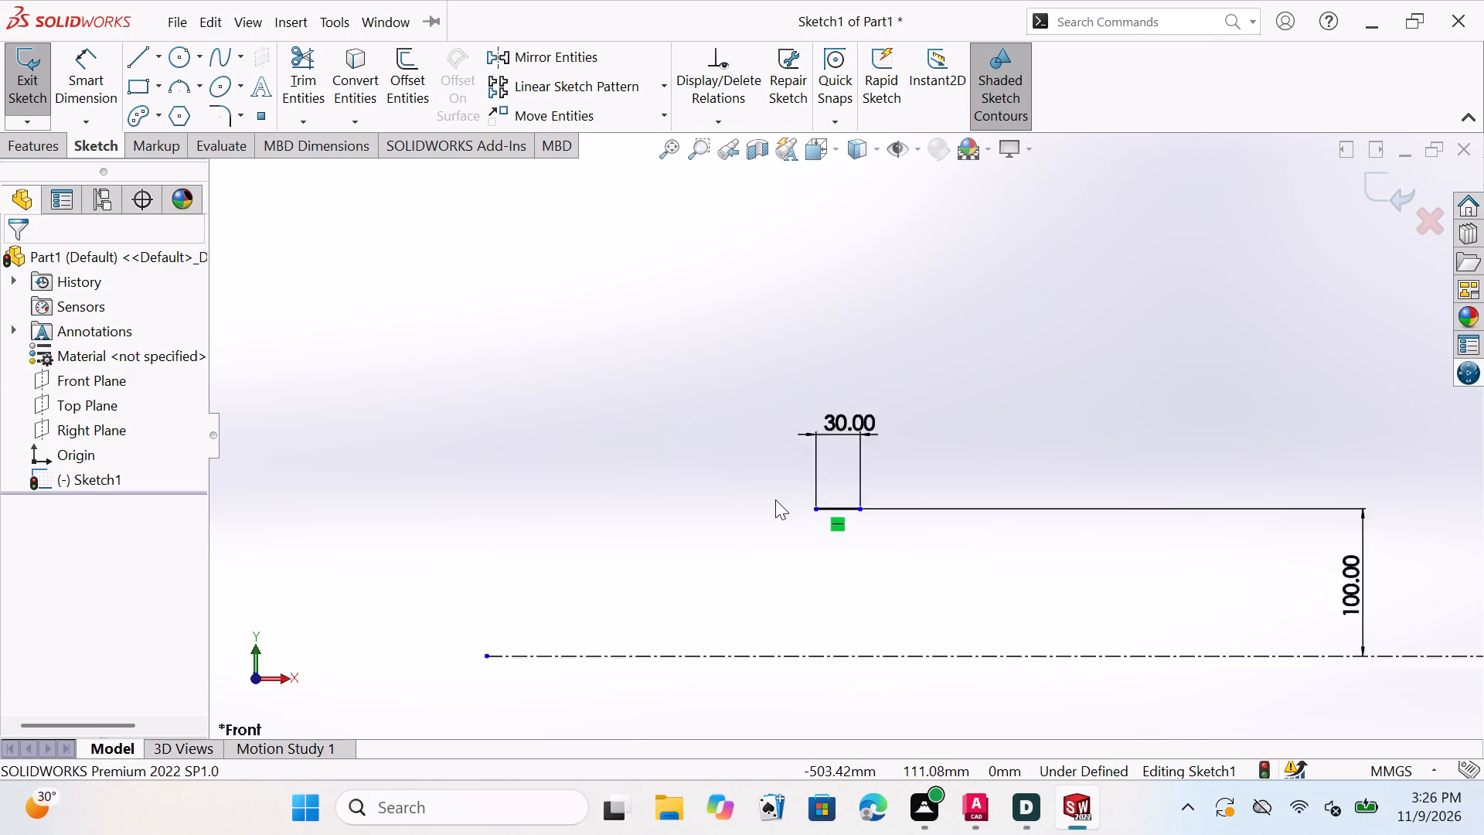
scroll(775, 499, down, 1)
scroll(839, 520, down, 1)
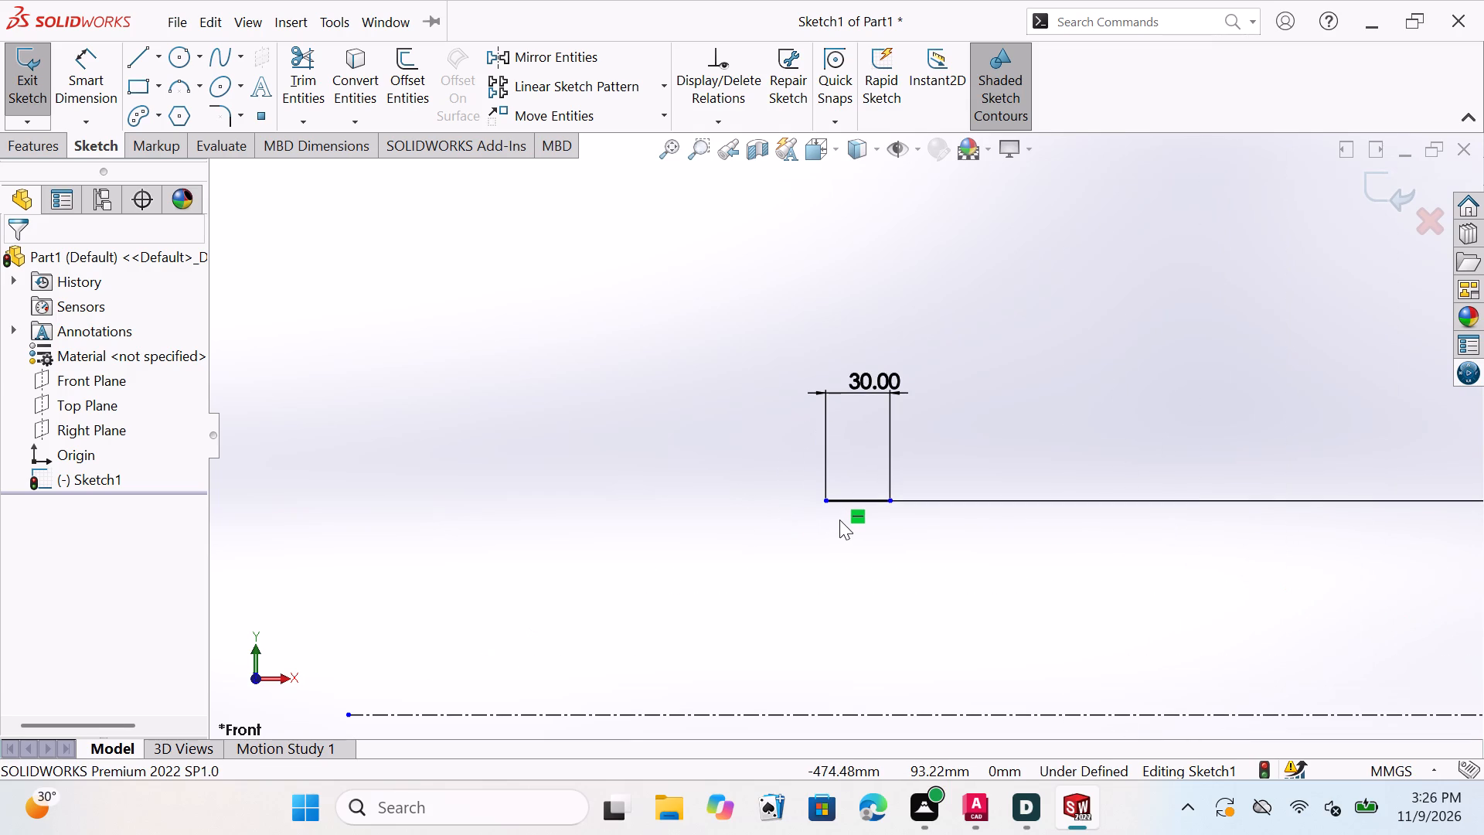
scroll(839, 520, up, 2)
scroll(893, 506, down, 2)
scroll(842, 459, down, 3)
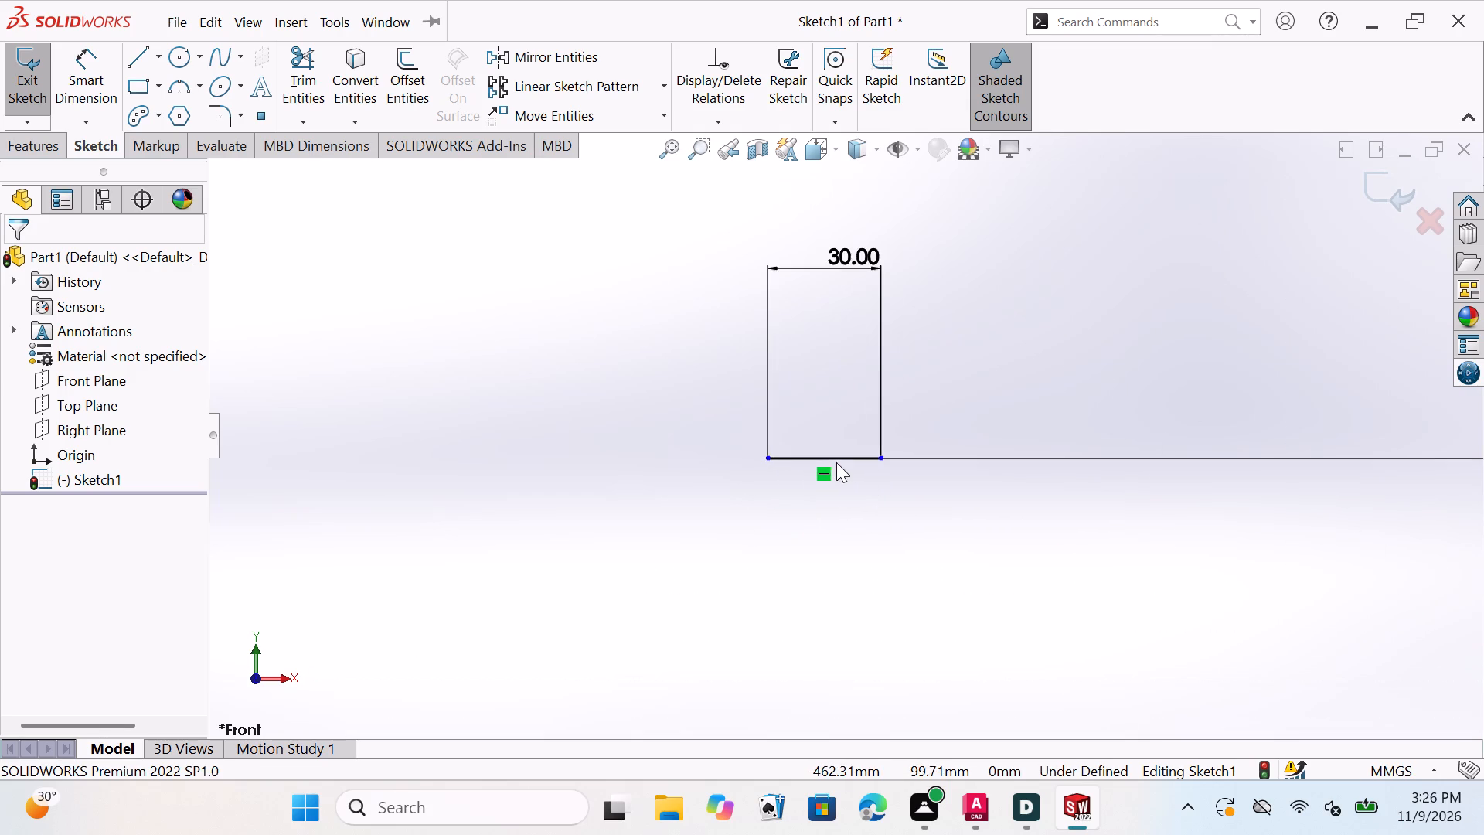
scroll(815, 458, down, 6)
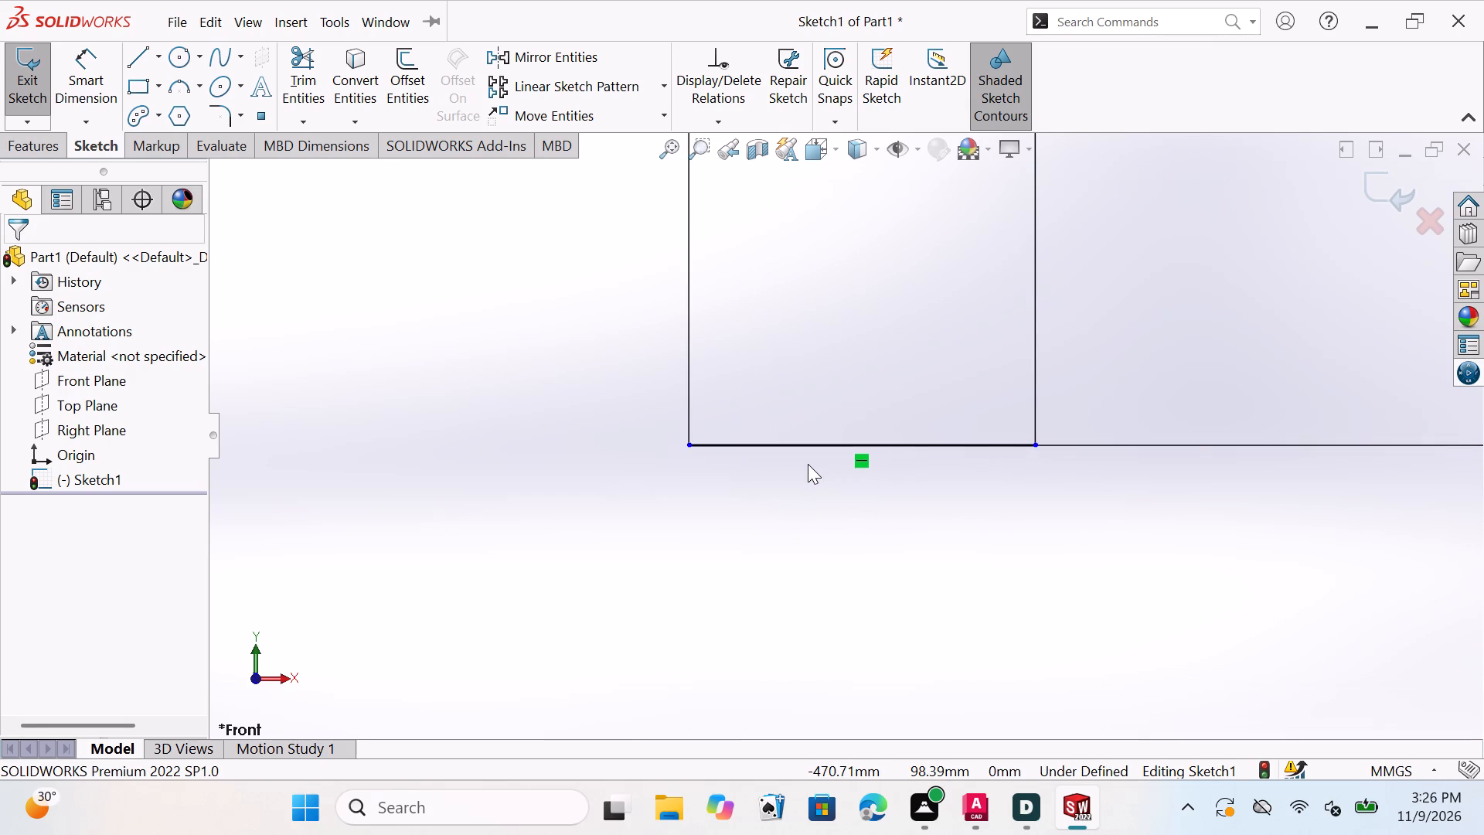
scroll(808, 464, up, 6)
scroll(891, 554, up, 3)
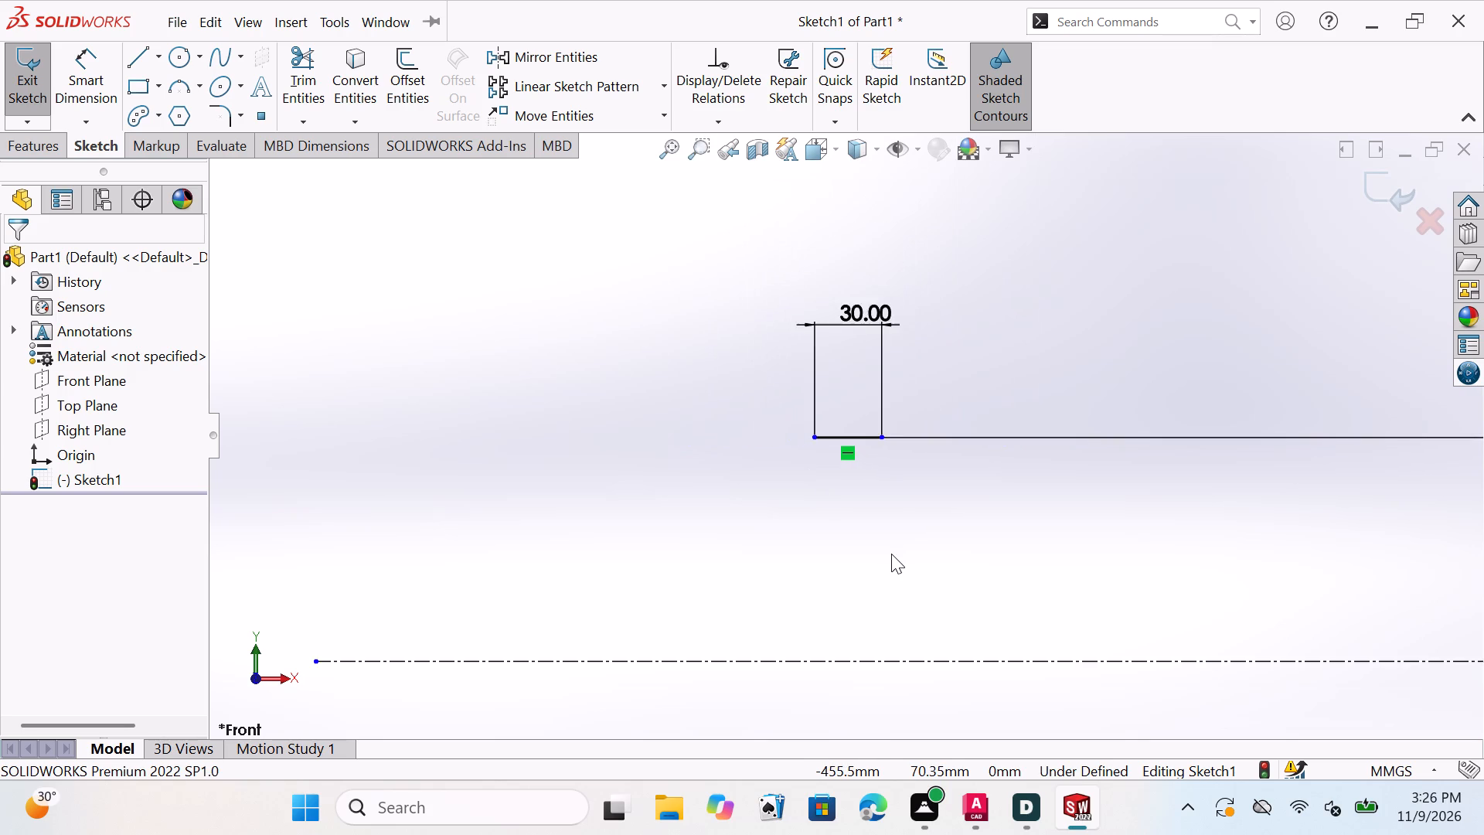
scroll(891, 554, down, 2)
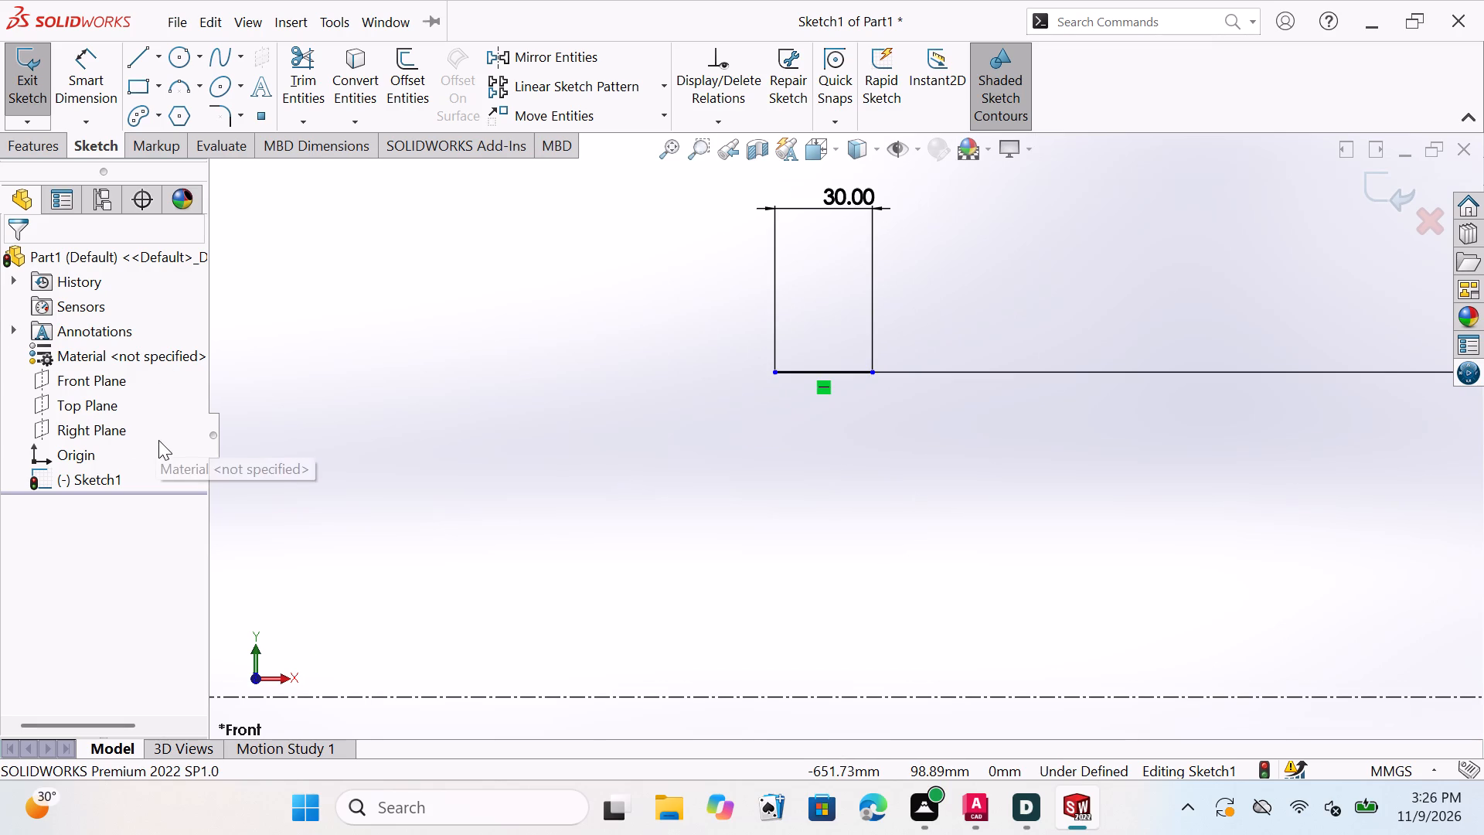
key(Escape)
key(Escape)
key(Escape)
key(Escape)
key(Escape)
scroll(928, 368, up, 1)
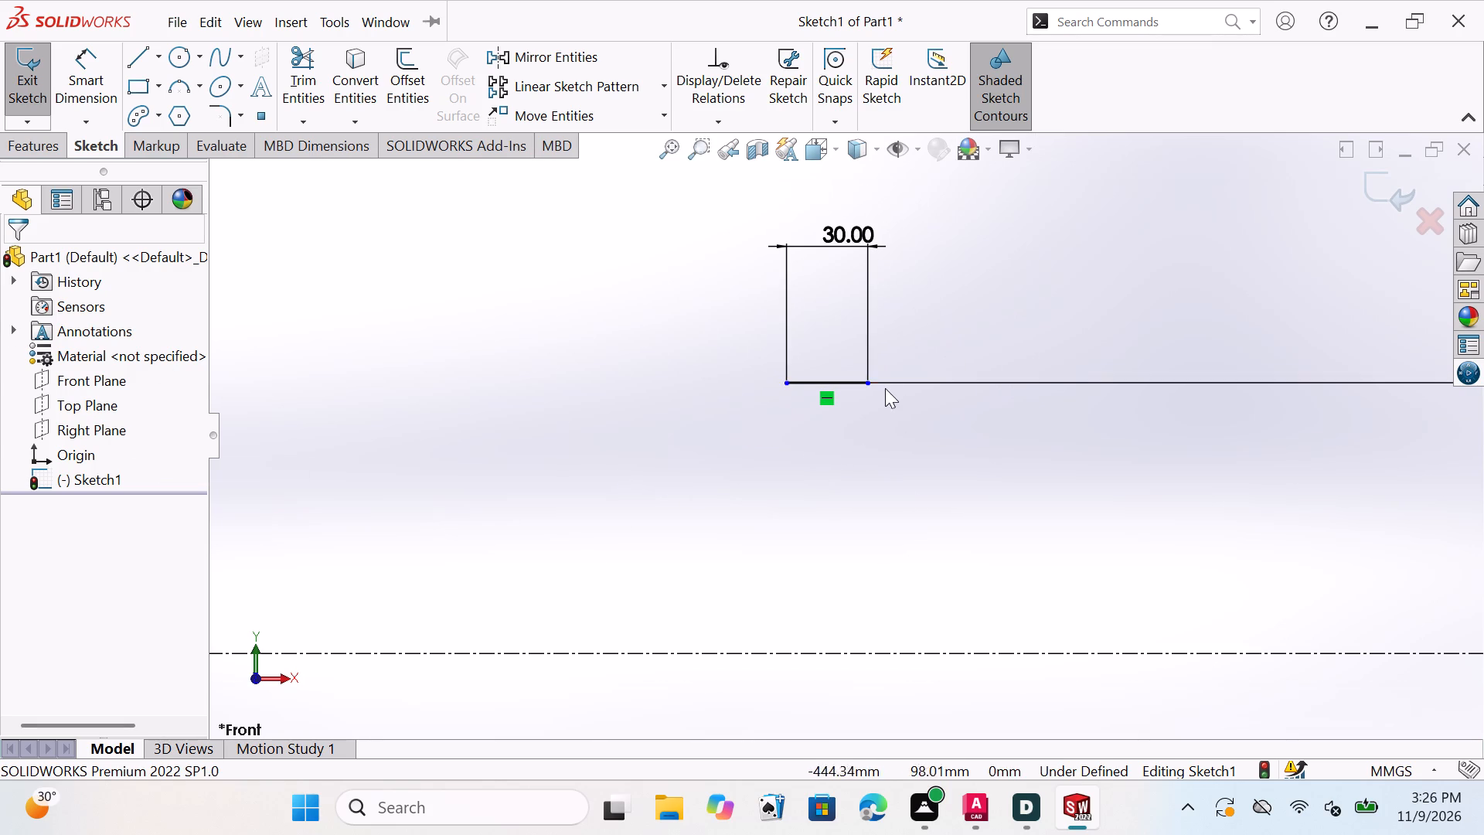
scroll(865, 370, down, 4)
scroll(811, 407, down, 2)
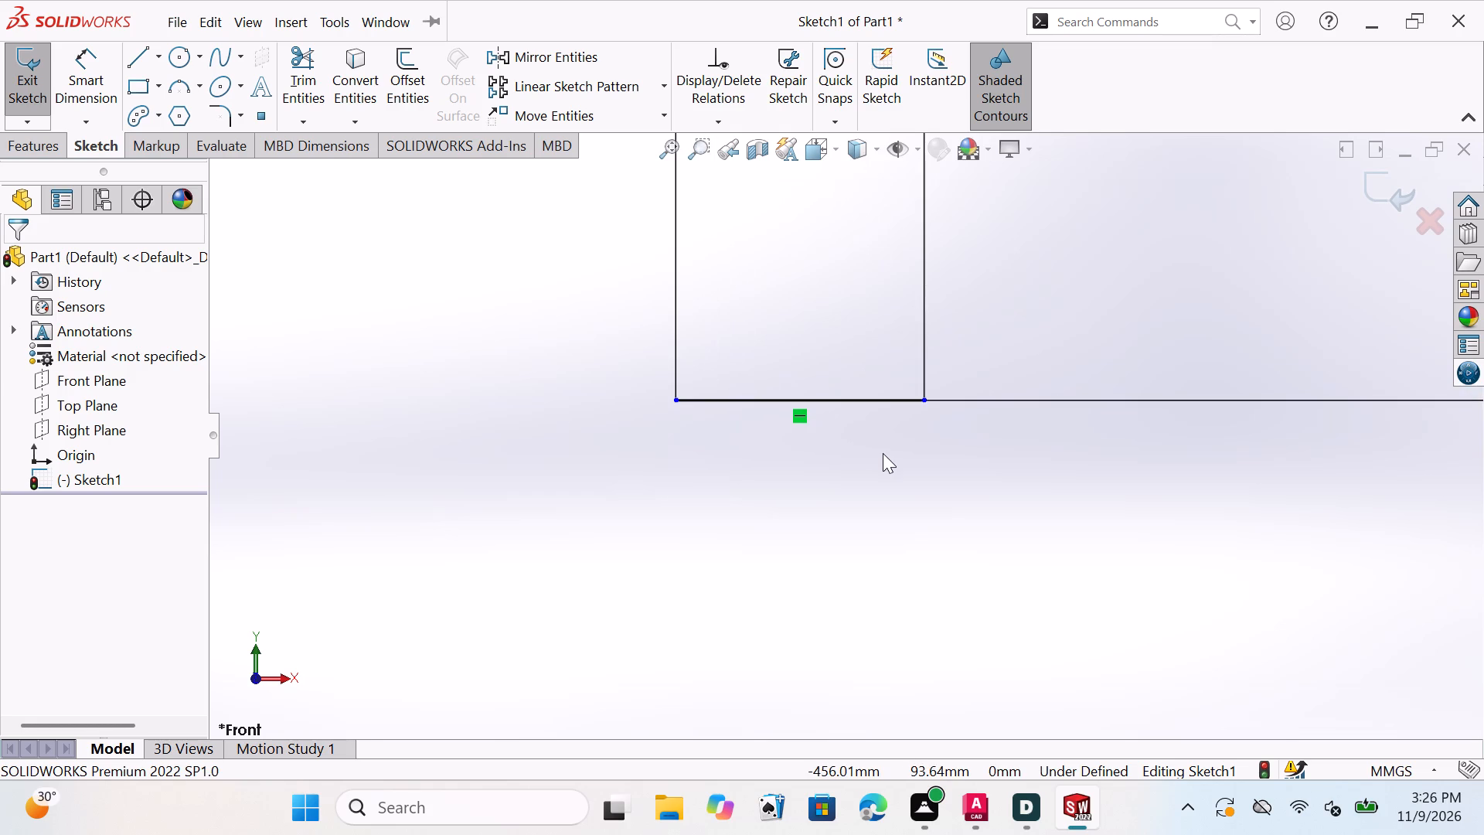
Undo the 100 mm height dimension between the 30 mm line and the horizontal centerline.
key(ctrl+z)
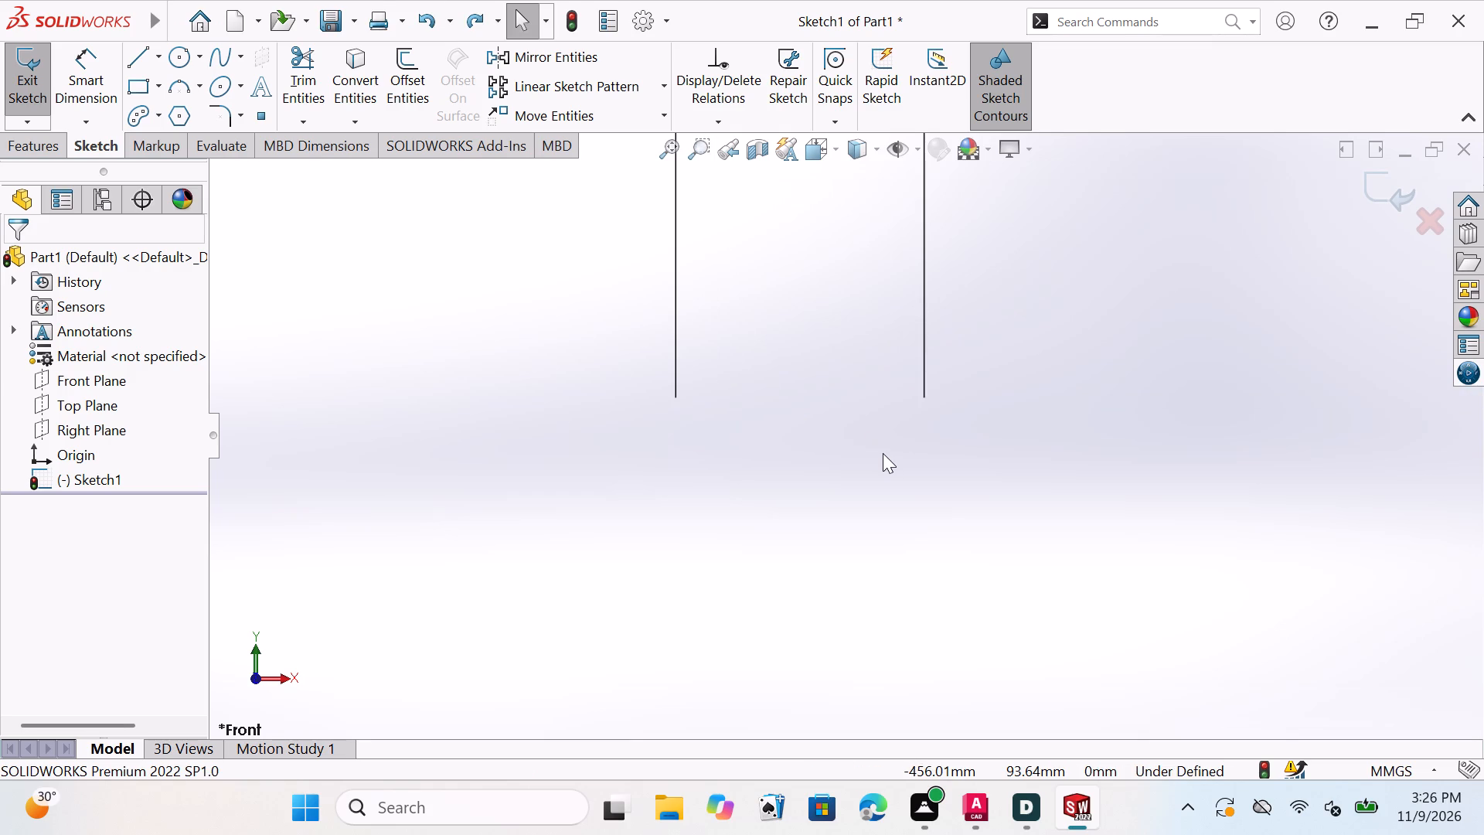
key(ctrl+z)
Dimension the 30 mm line's height above the horizontal centerline again, placed on the side away from the vertical centerline, and set it to 100 mm.
scroll(883, 453, down, 6)
scroll(893, 545, up, 7)
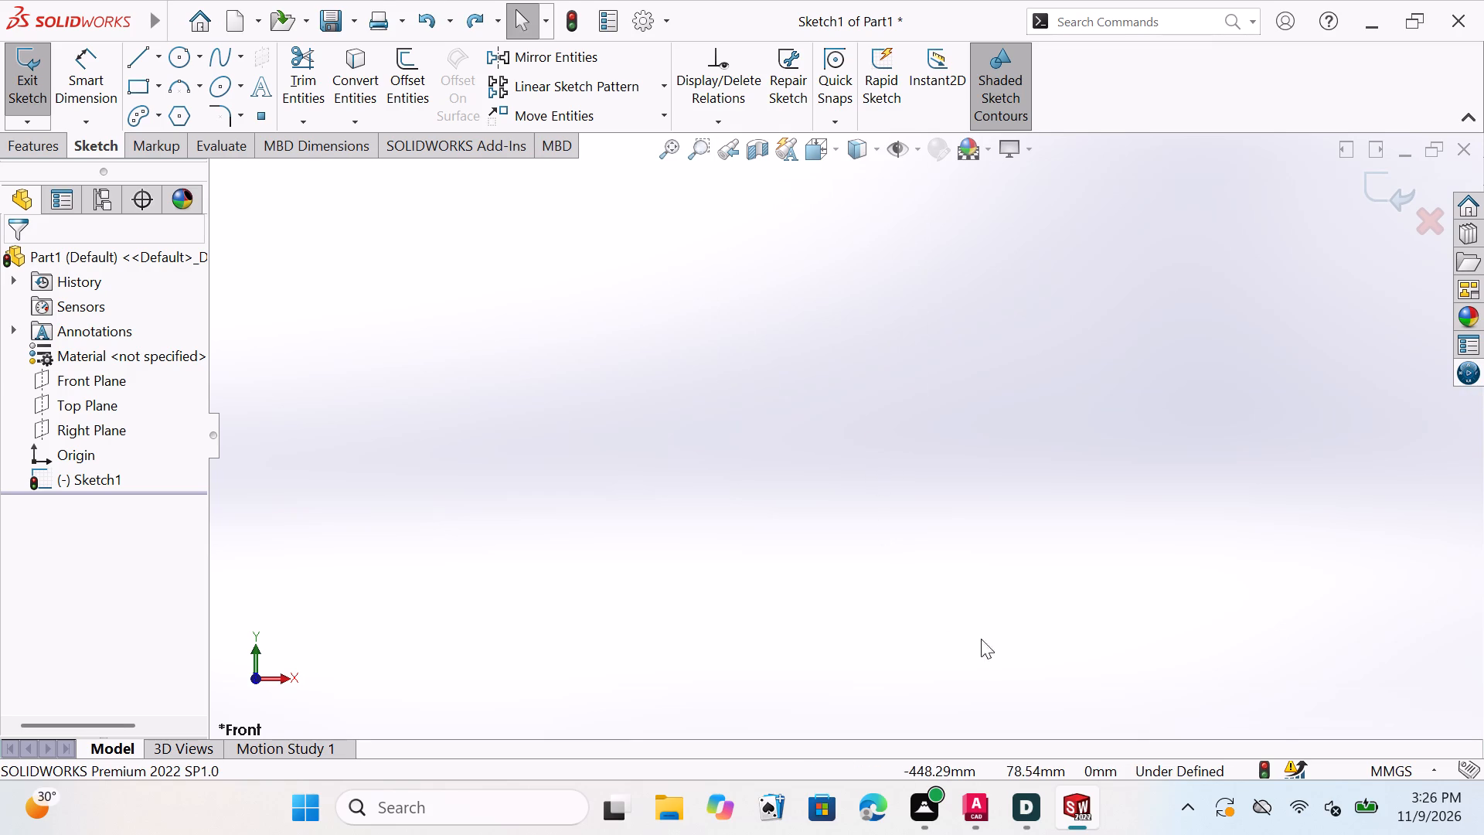
scroll(981, 639, up, 10)
scroll(1104, 680, up, 2)
scroll(1127, 572, up, 2)
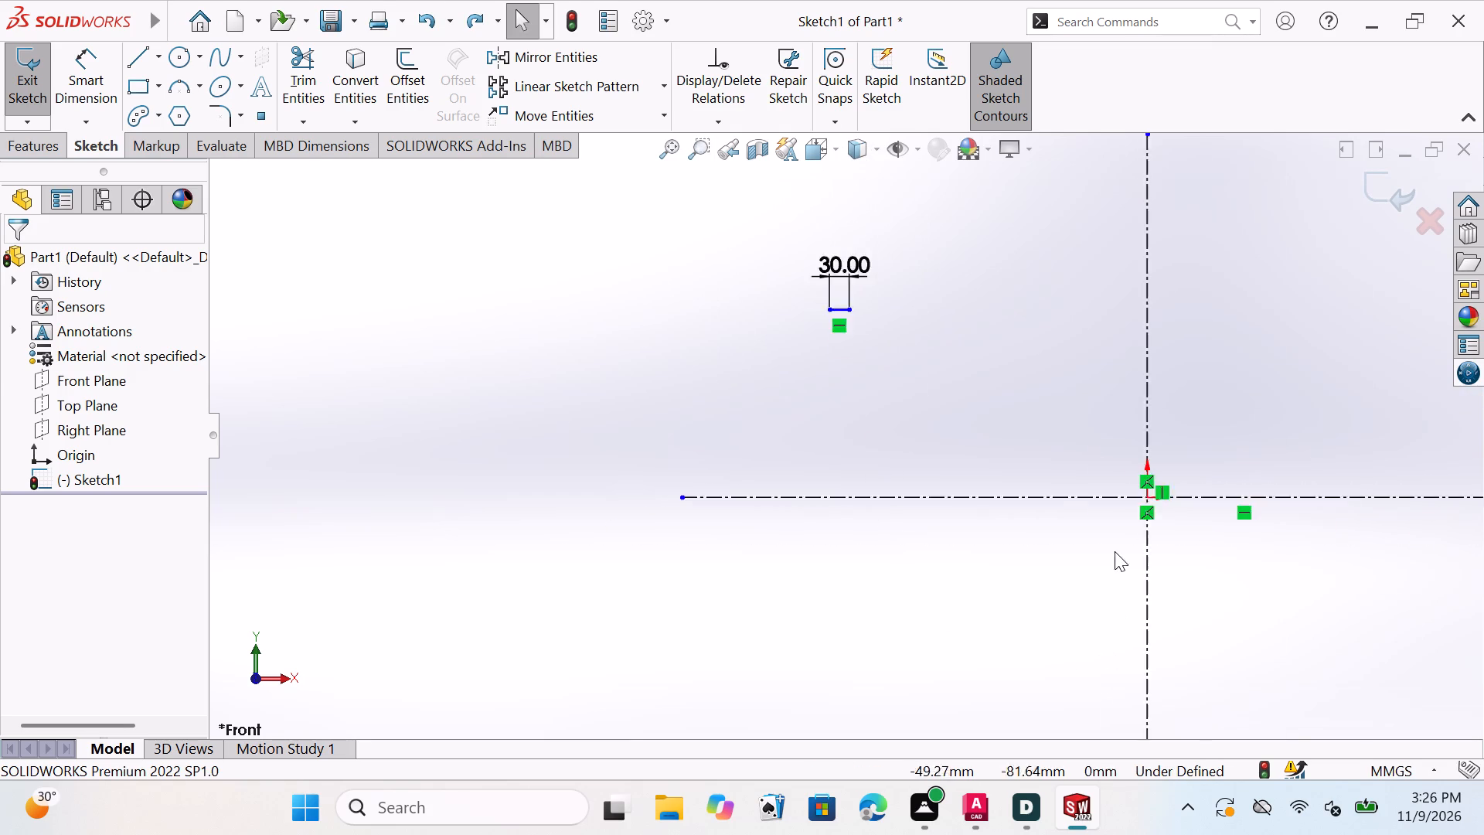
scroll(1115, 551, up, 1)
scroll(1223, 440, up, 3)
scroll(879, 433, down, 2)
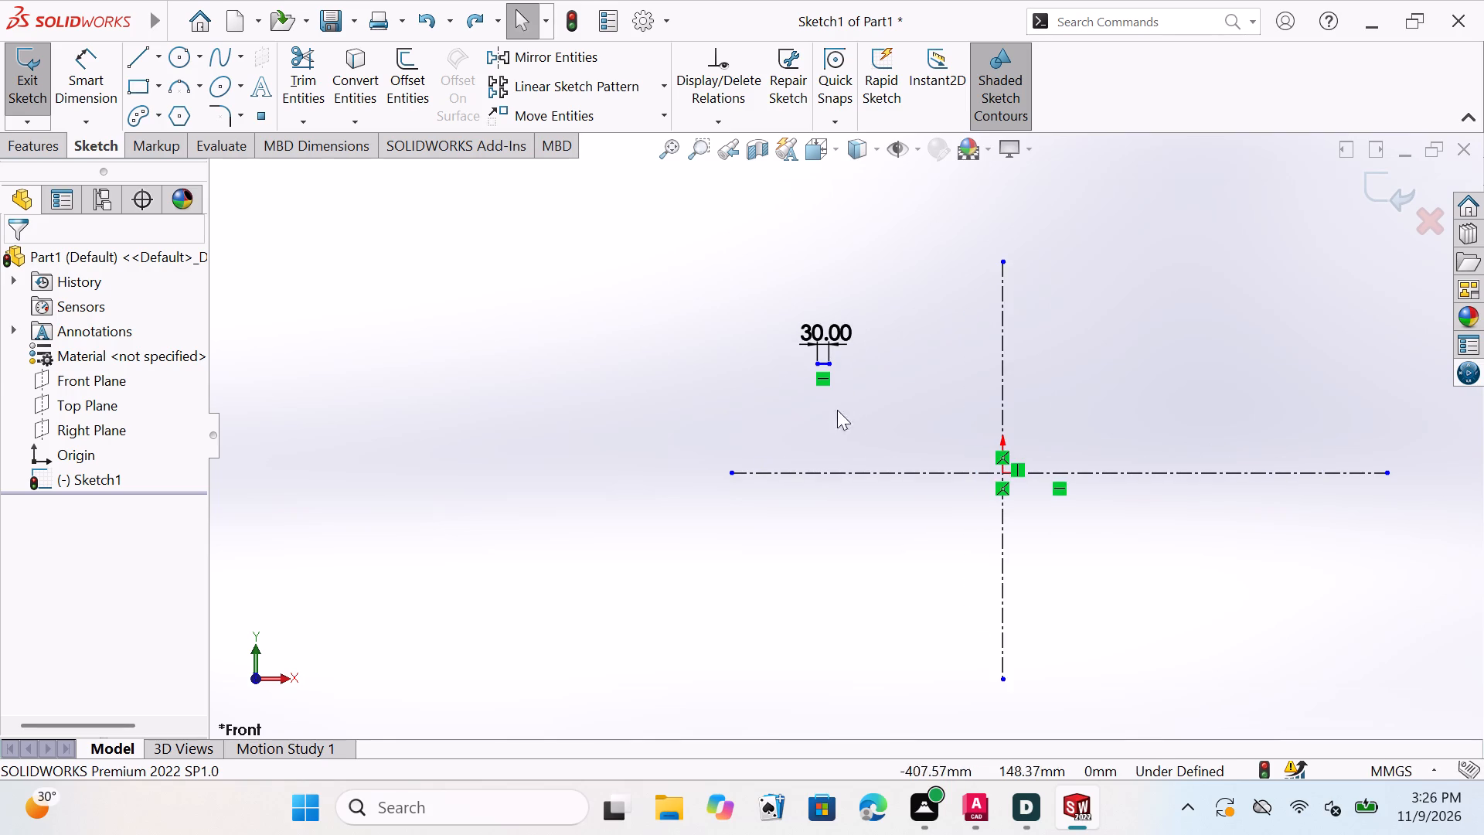
scroll(819, 396, down, 2)
scroll(890, 330, down, 1)
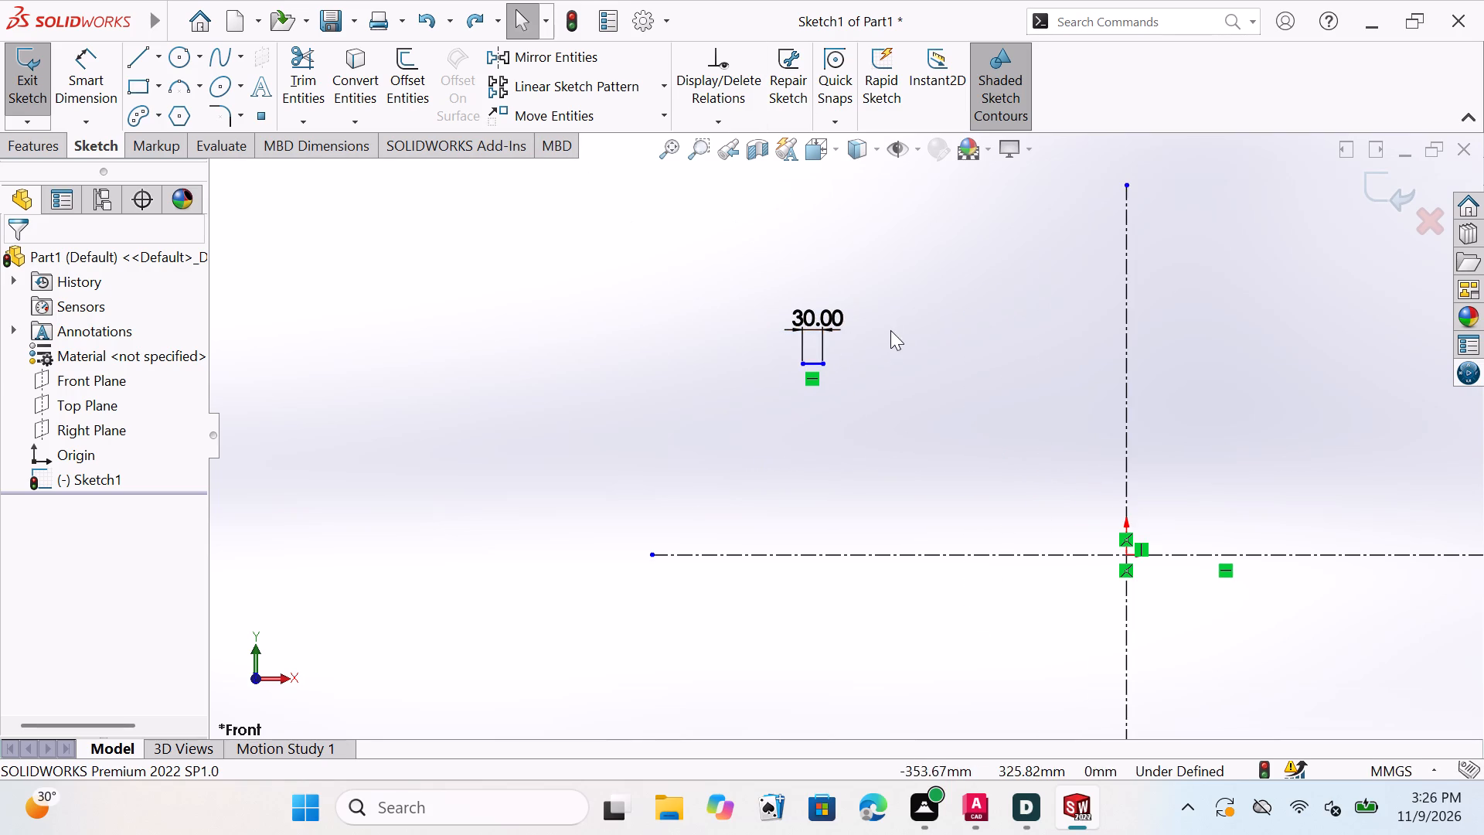
scroll(822, 354, down, 1)
key(Escape)
key(Escape)
key(Escape)
key(Escape)
key(Escape)
key(Escape)
key(Escape)
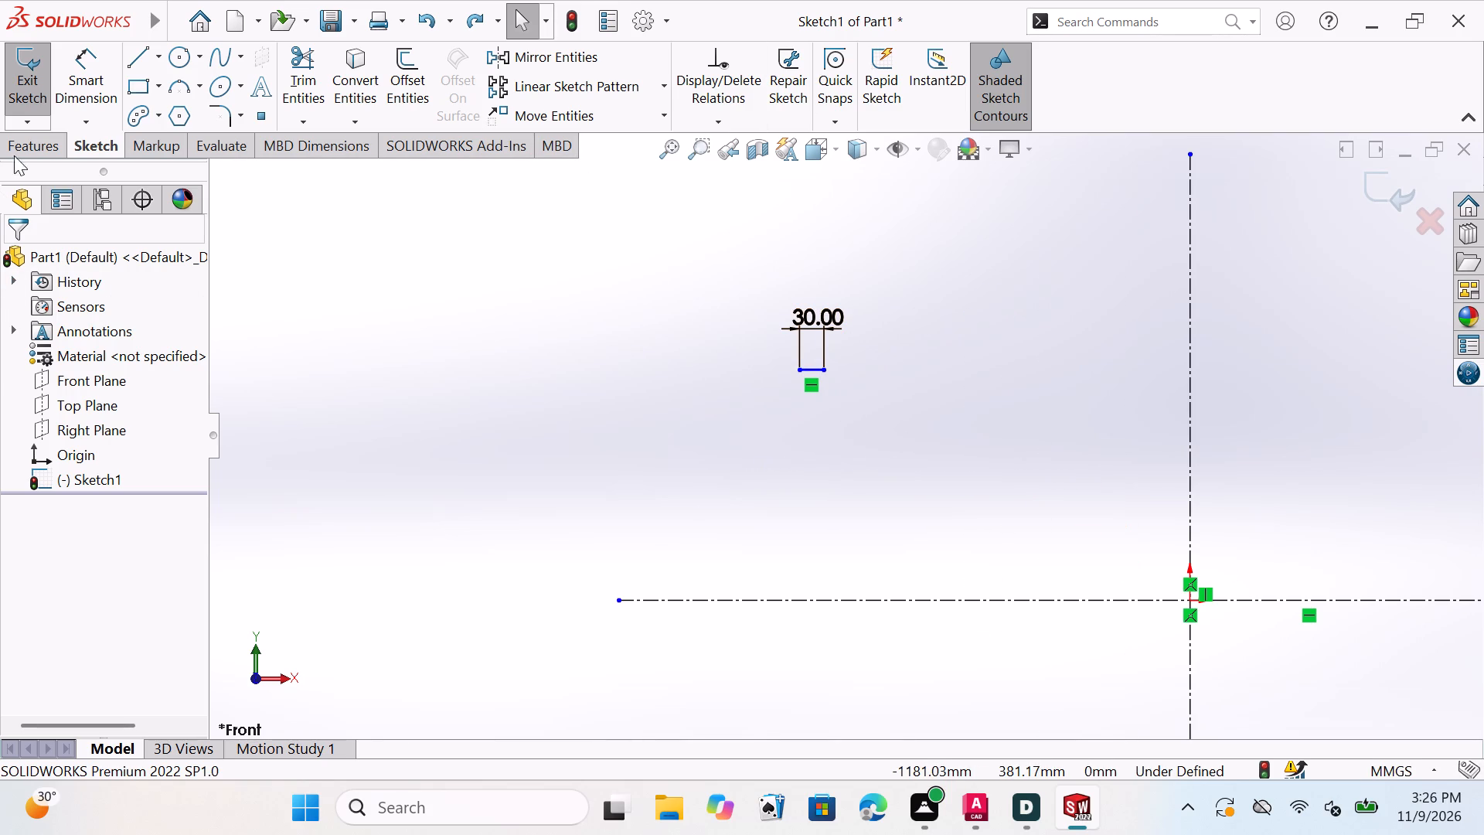
key(Escape)
click(96, 92)
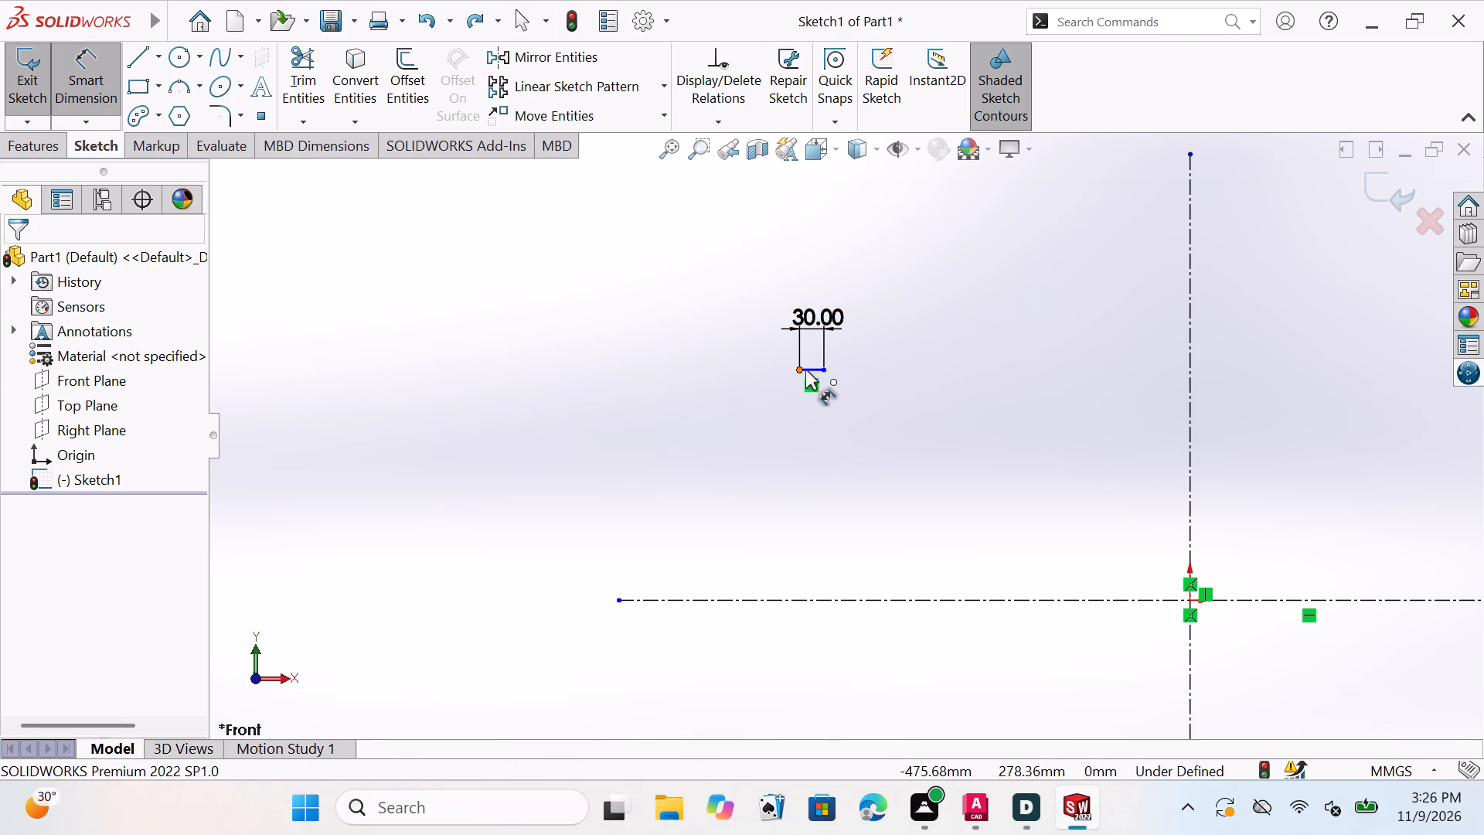
click(816, 368)
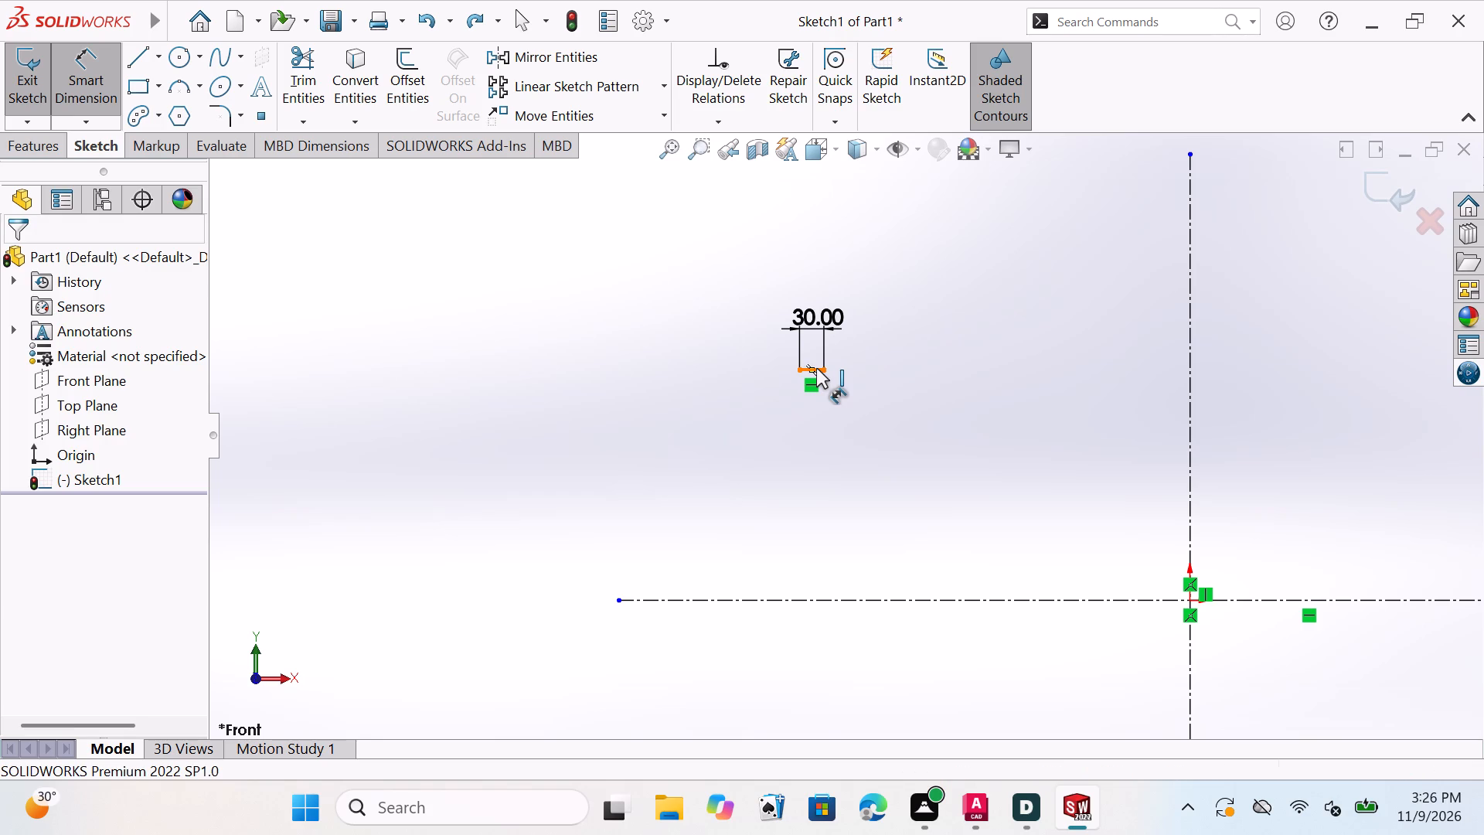
click(798, 600)
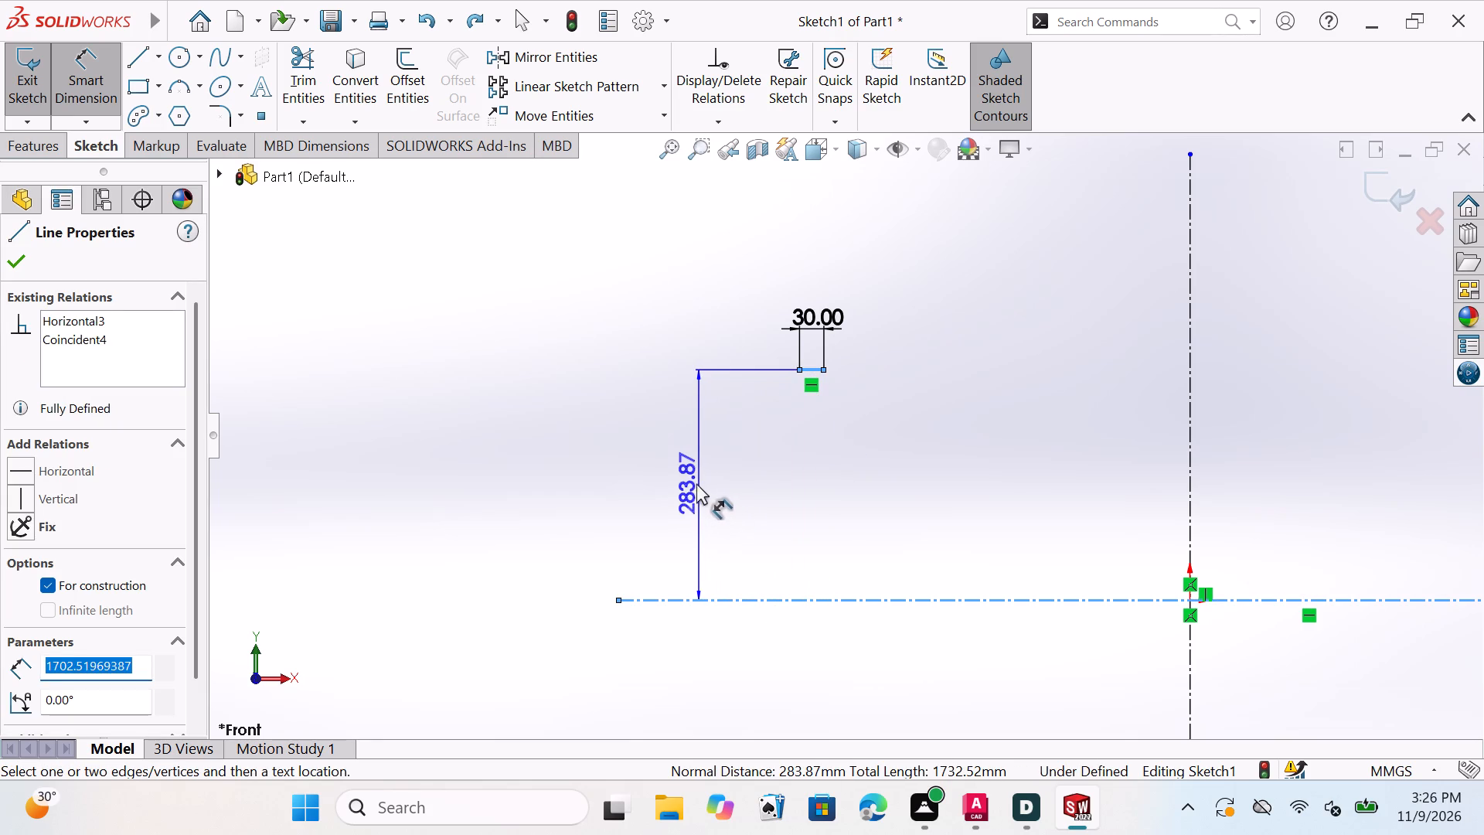
double_click(692, 479)
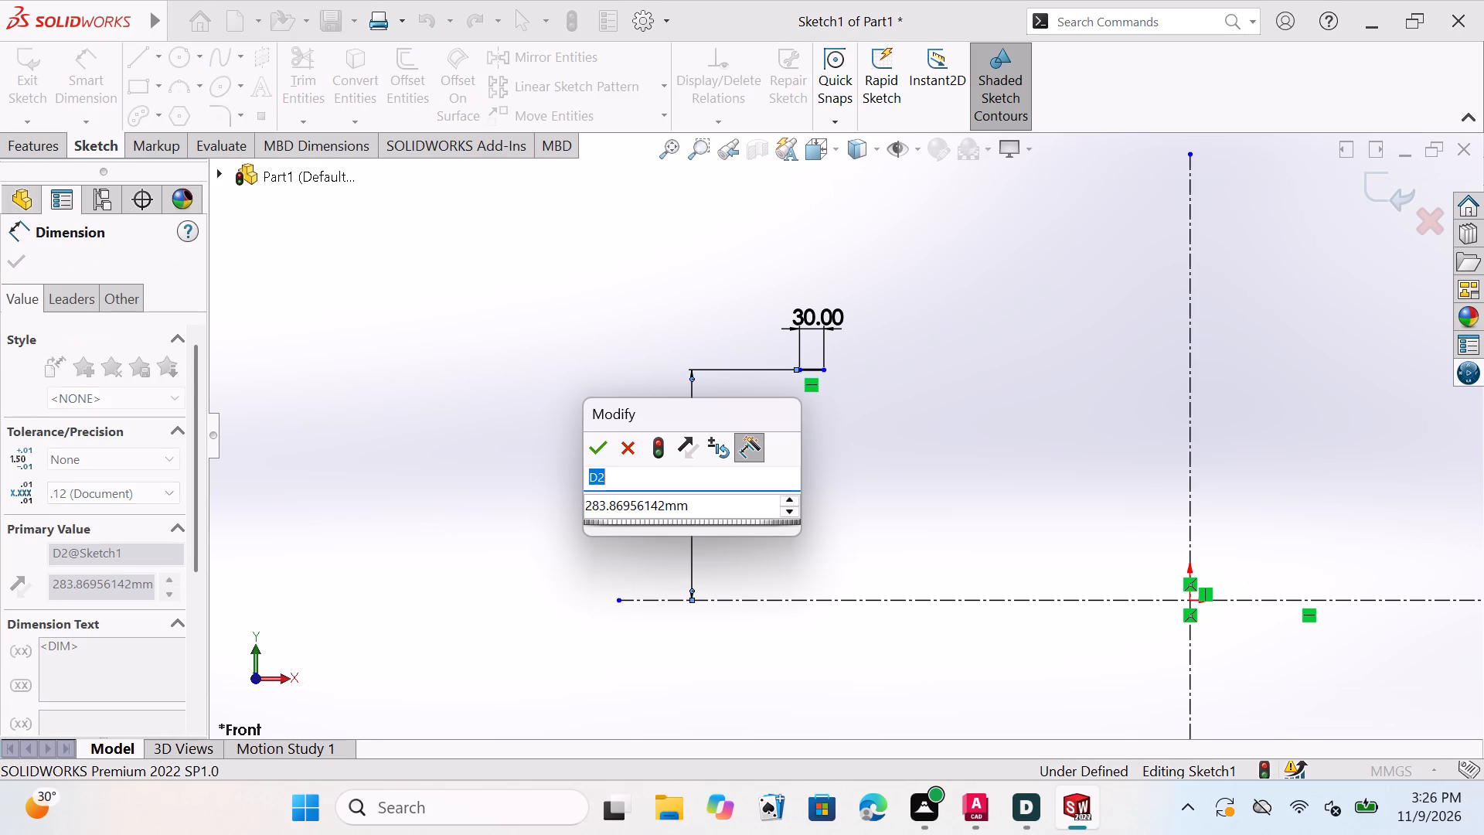
click(714, 507)
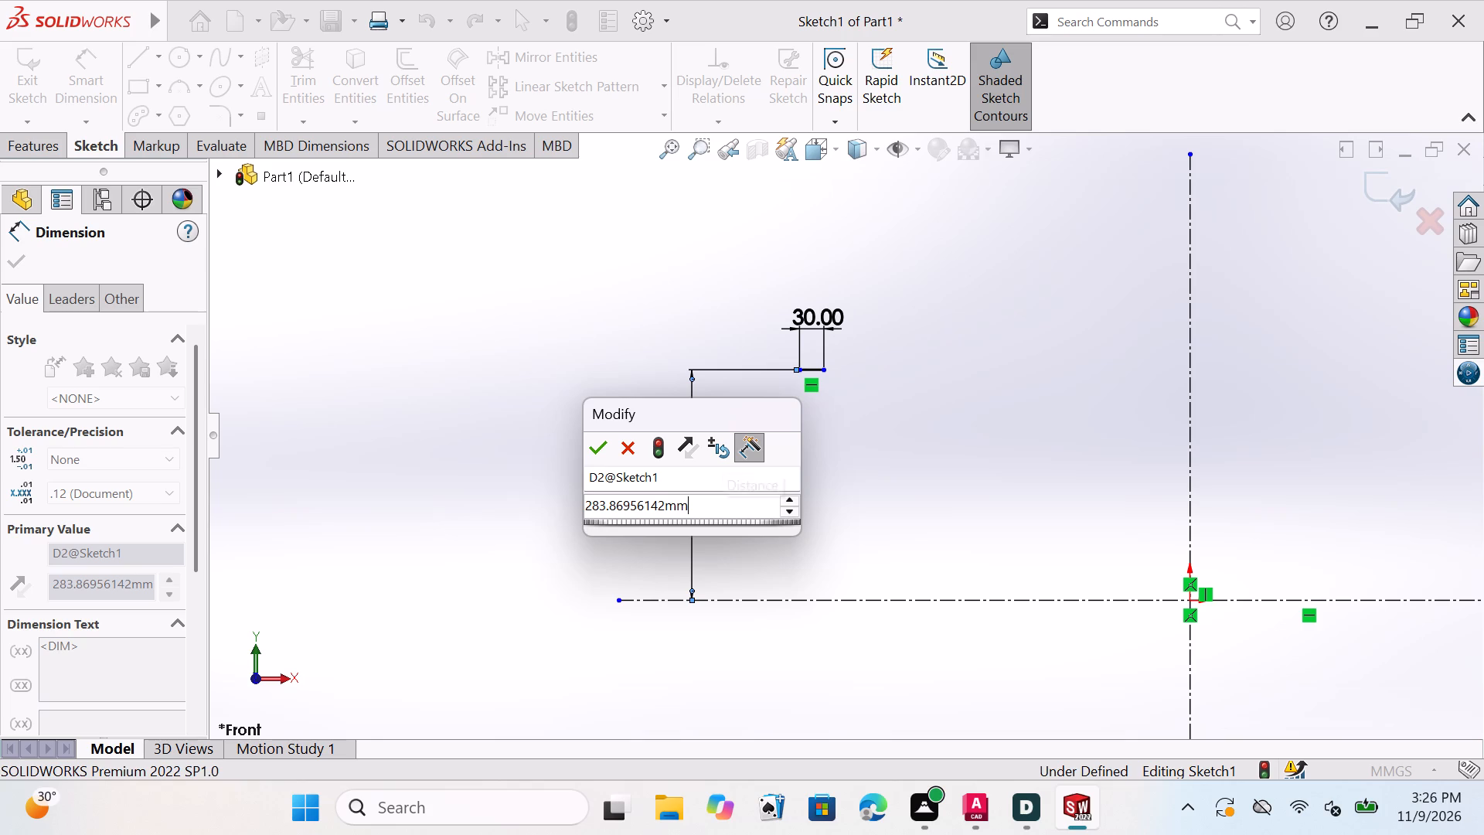
key(BackSpace)
key(BackSpace)
key(BackSpace)
key(BackSpace)
key(BackSpace)
key(BackSpace)
key(BackSpace)
key(BackSpace)
key(BackSpace)
key(BackSpace)
key(BackSpace)
key(BackSpace)
key(BackSpace)
key(BackSpace)
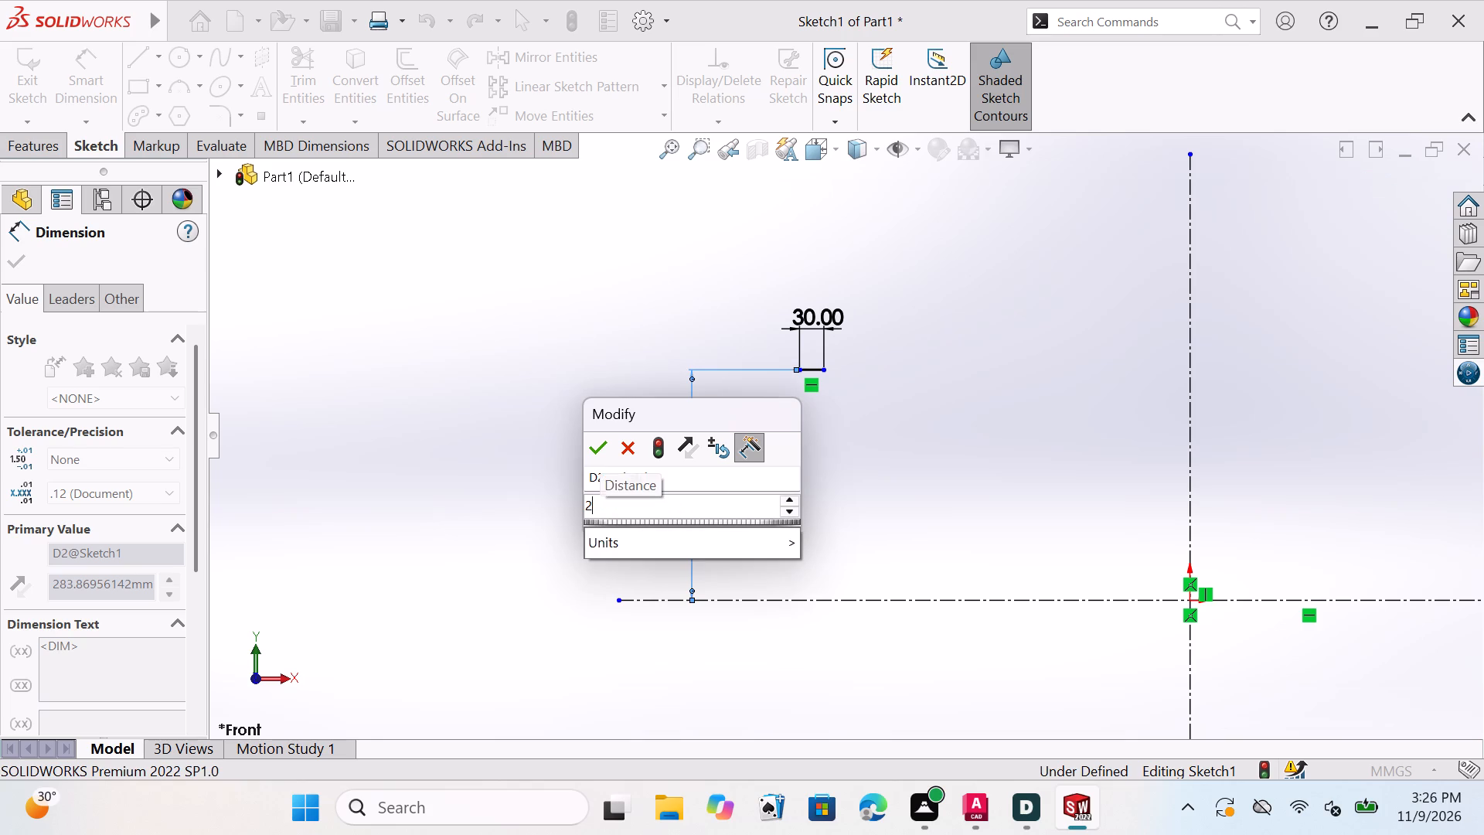
key(BackSpace)
text(100)
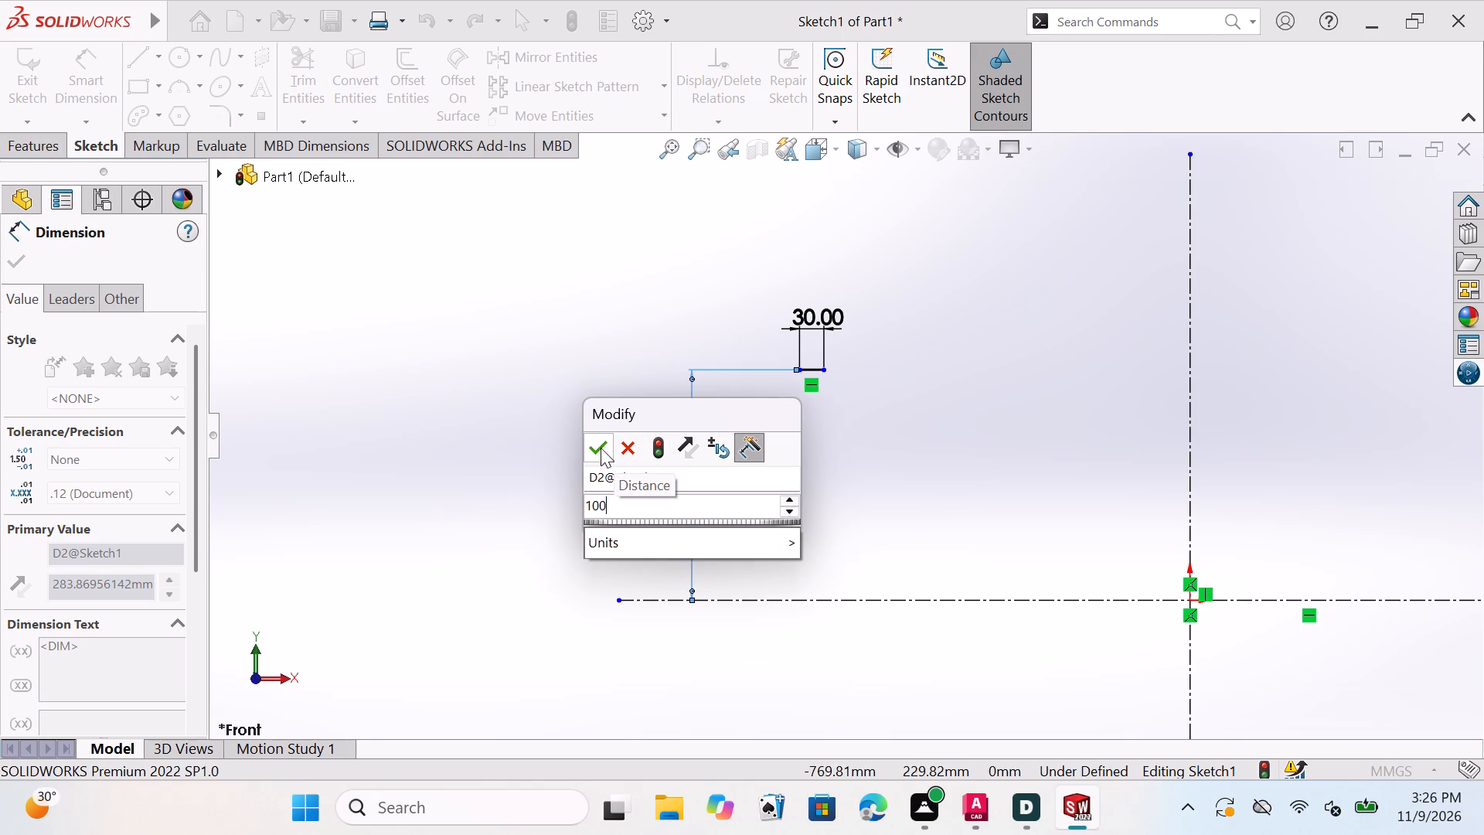
click(600, 445)
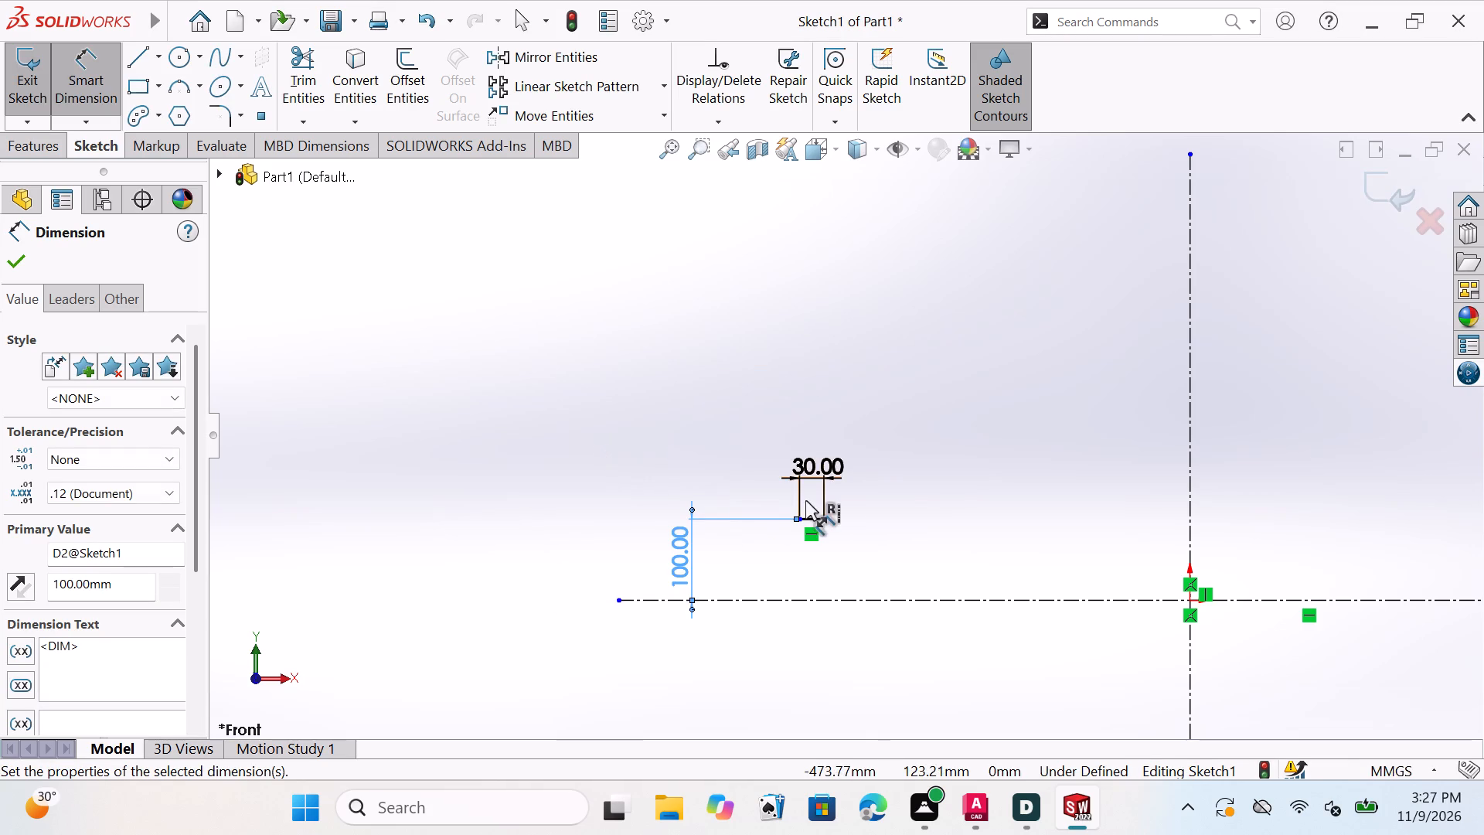
click(15, 259)
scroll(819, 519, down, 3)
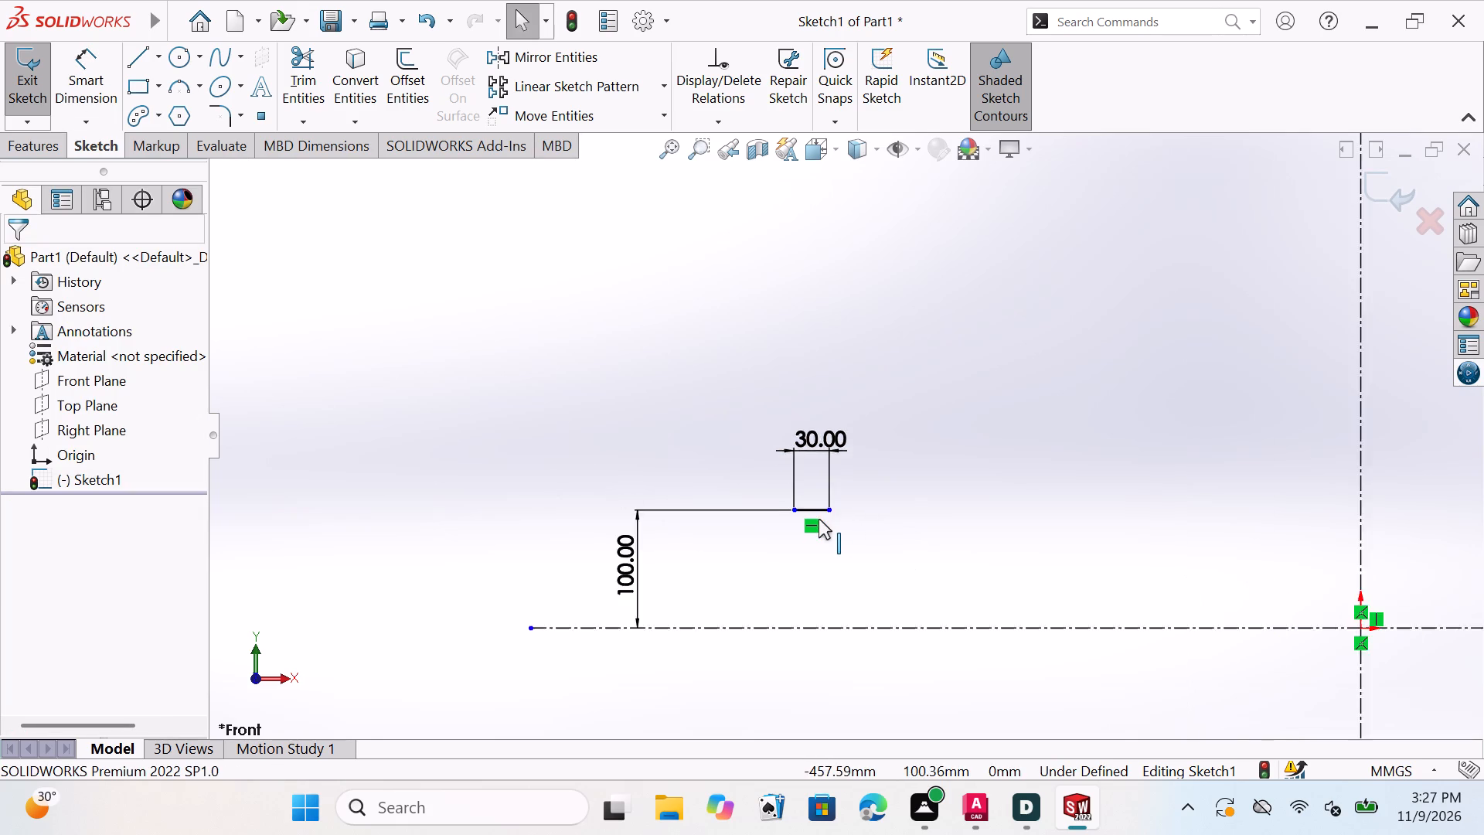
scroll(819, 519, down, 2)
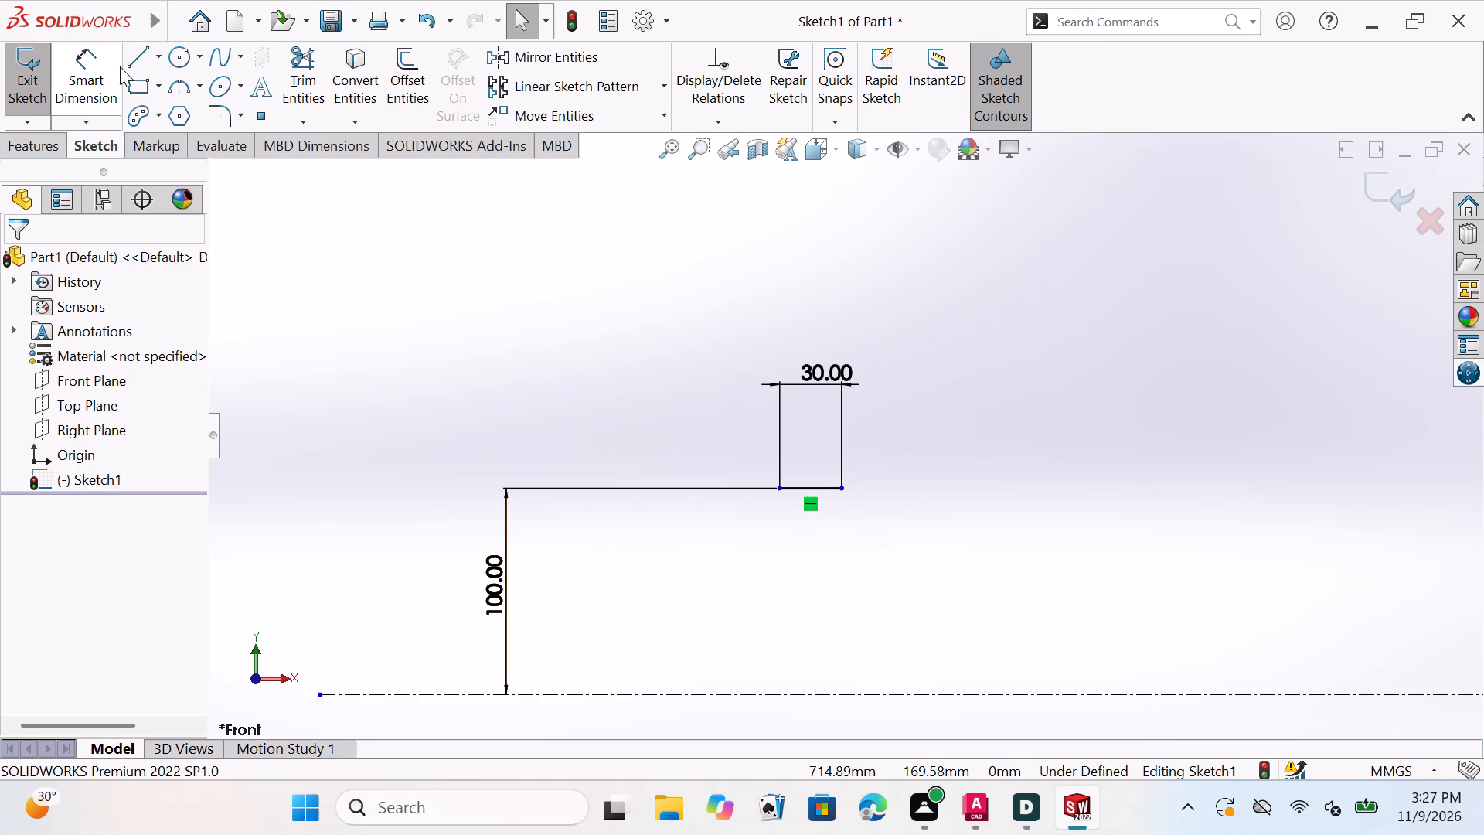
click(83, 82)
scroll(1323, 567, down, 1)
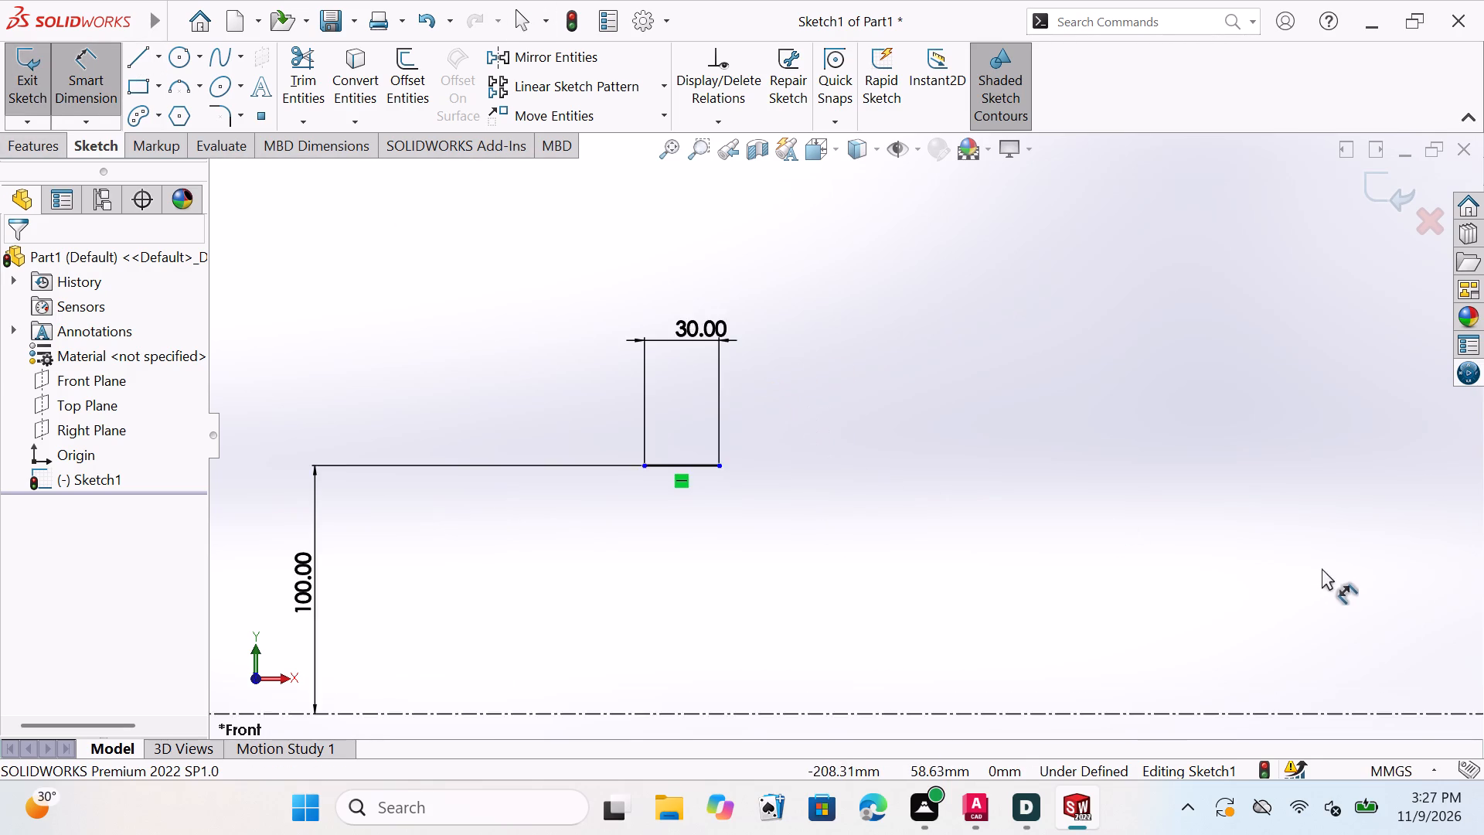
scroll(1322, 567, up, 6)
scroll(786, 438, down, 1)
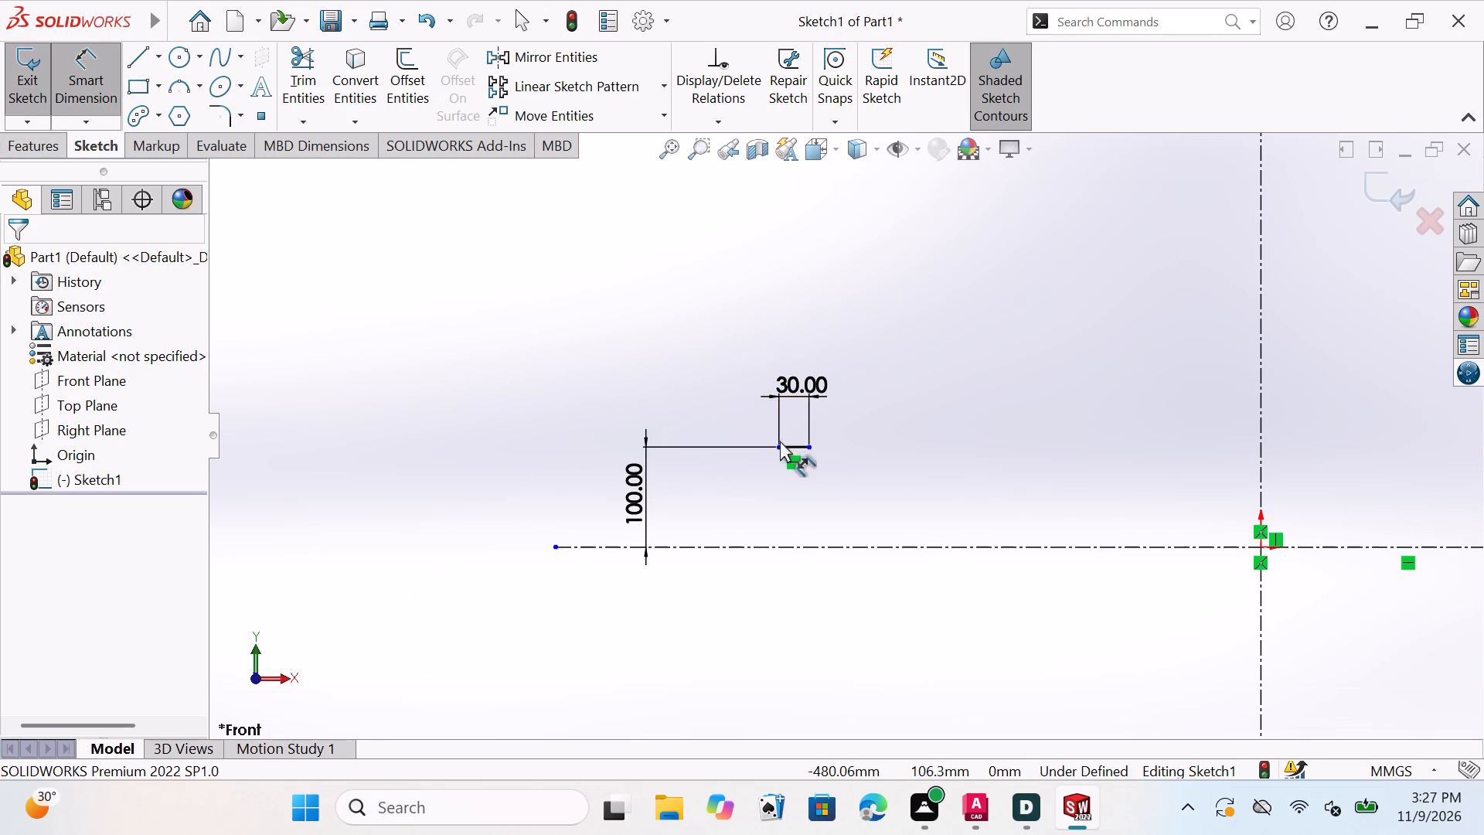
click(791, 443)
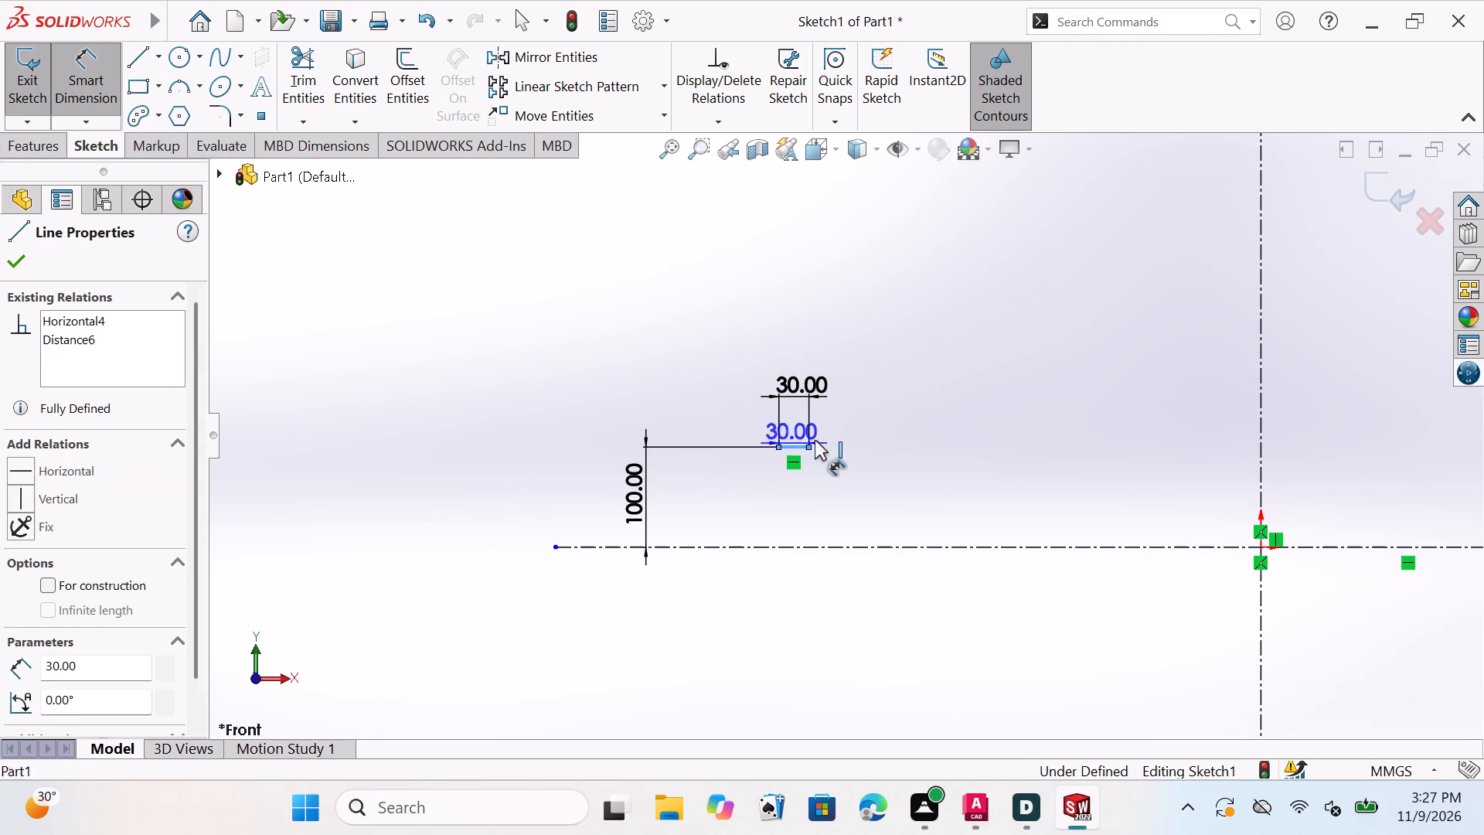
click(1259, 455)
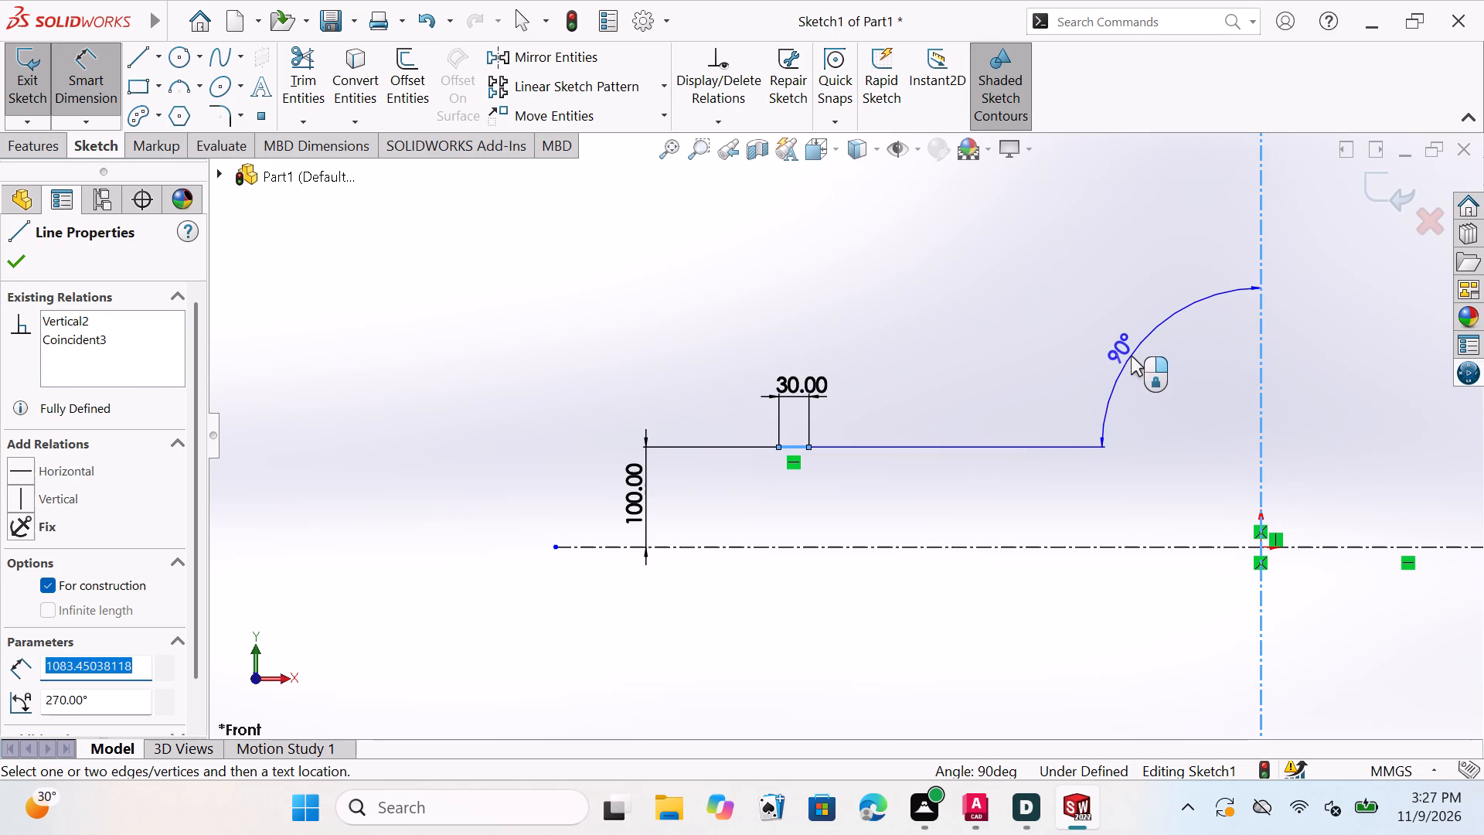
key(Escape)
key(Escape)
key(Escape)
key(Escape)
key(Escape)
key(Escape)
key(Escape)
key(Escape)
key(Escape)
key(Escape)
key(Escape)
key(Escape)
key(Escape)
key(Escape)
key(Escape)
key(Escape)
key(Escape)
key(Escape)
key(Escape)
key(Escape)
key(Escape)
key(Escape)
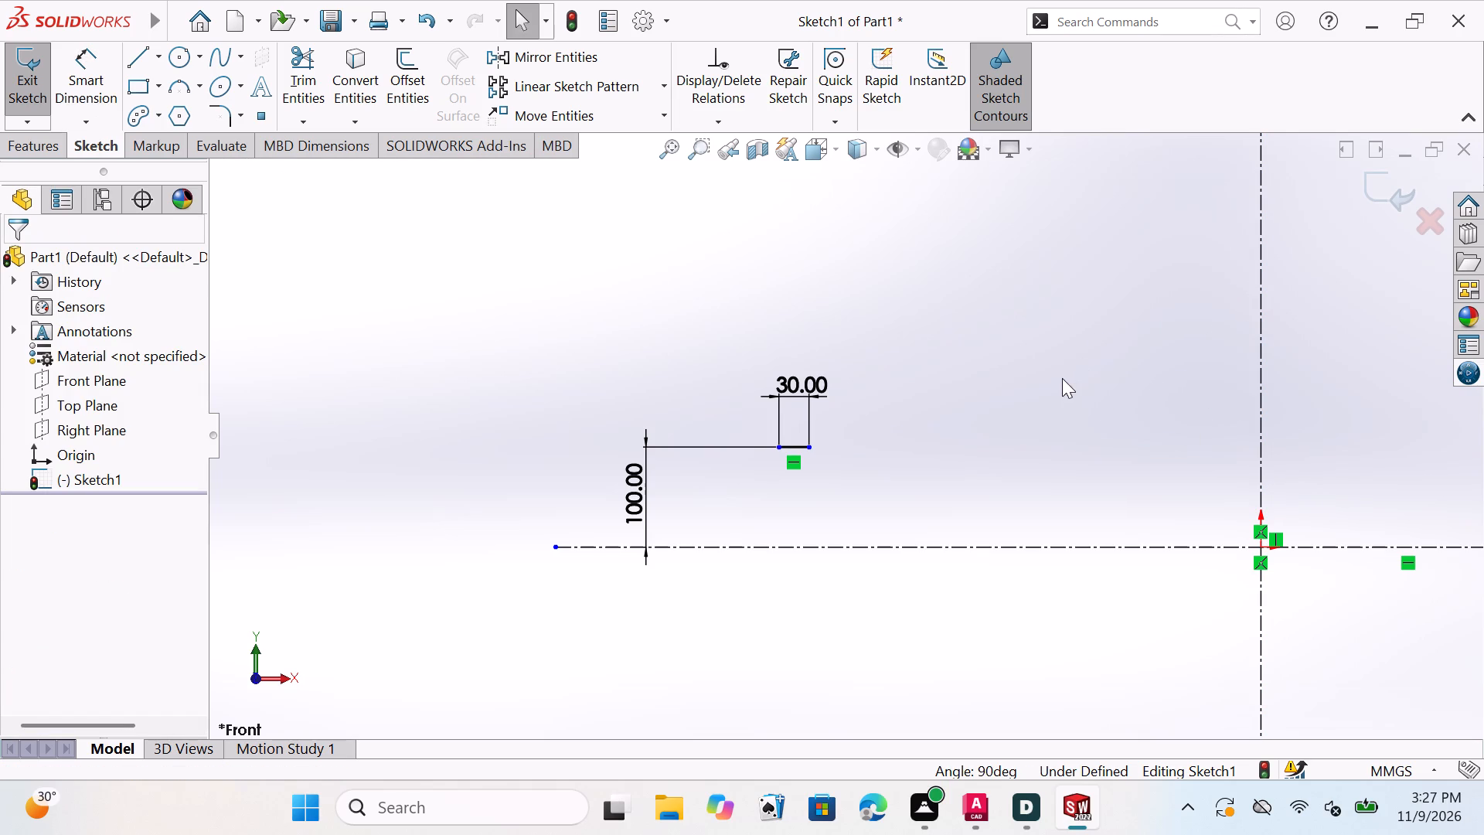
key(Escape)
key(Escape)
Dimension the horizontal distance from the 30 mm line's midpoint to the vertical centerline and set it to 100 mm.
click(56, 88)
click(791, 447)
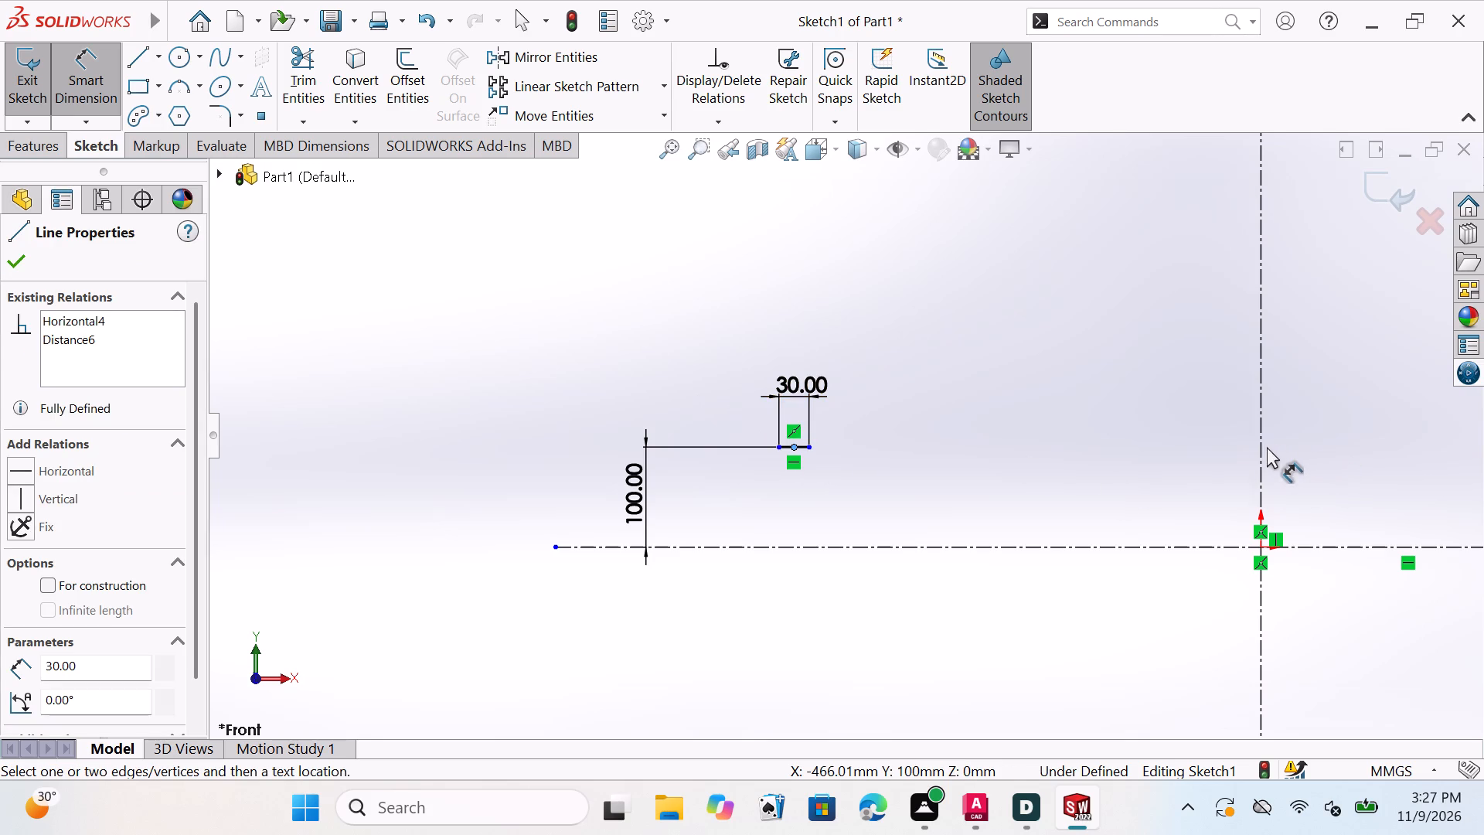
click(1260, 444)
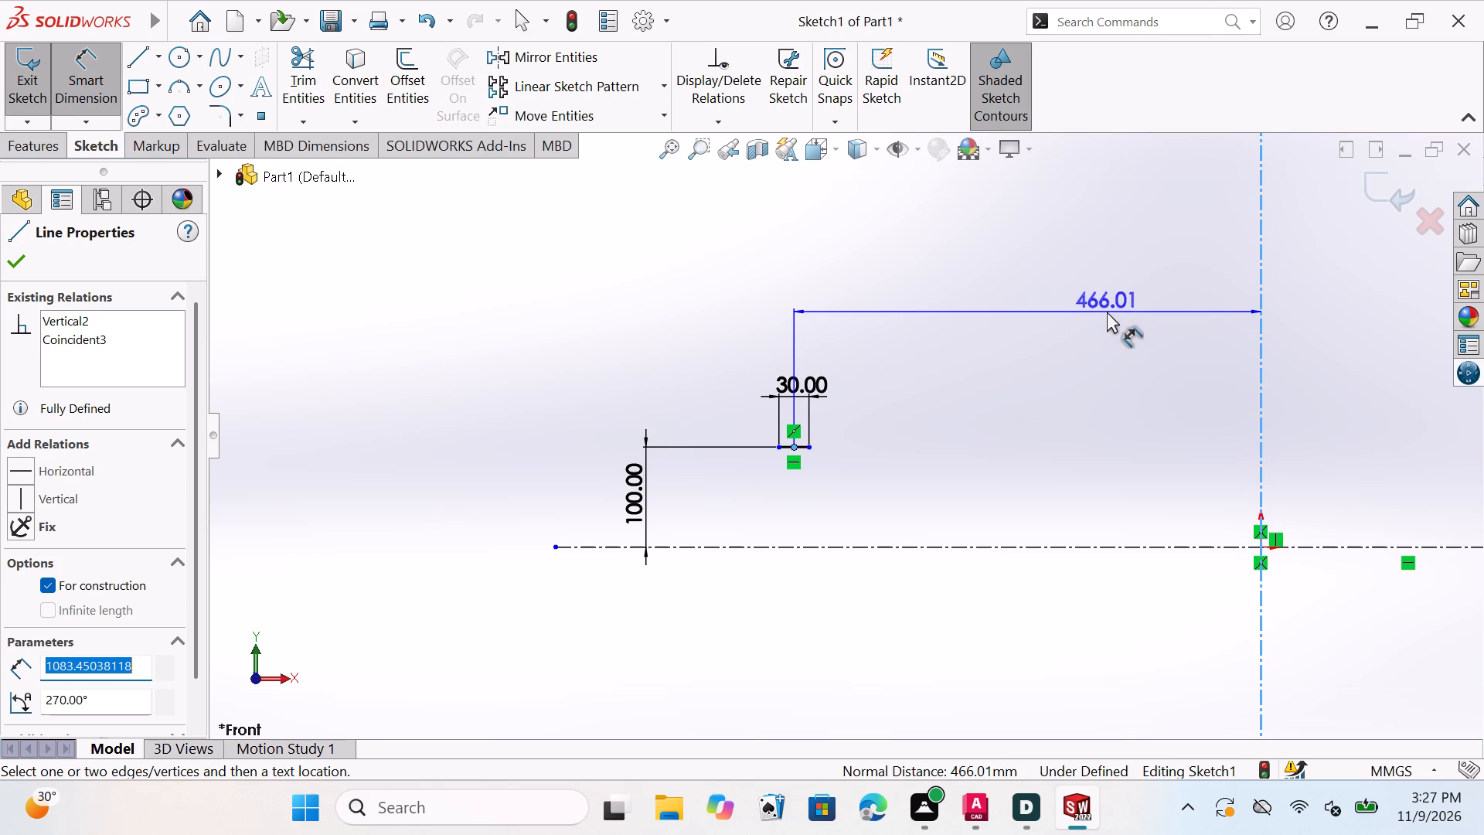
click(1123, 297)
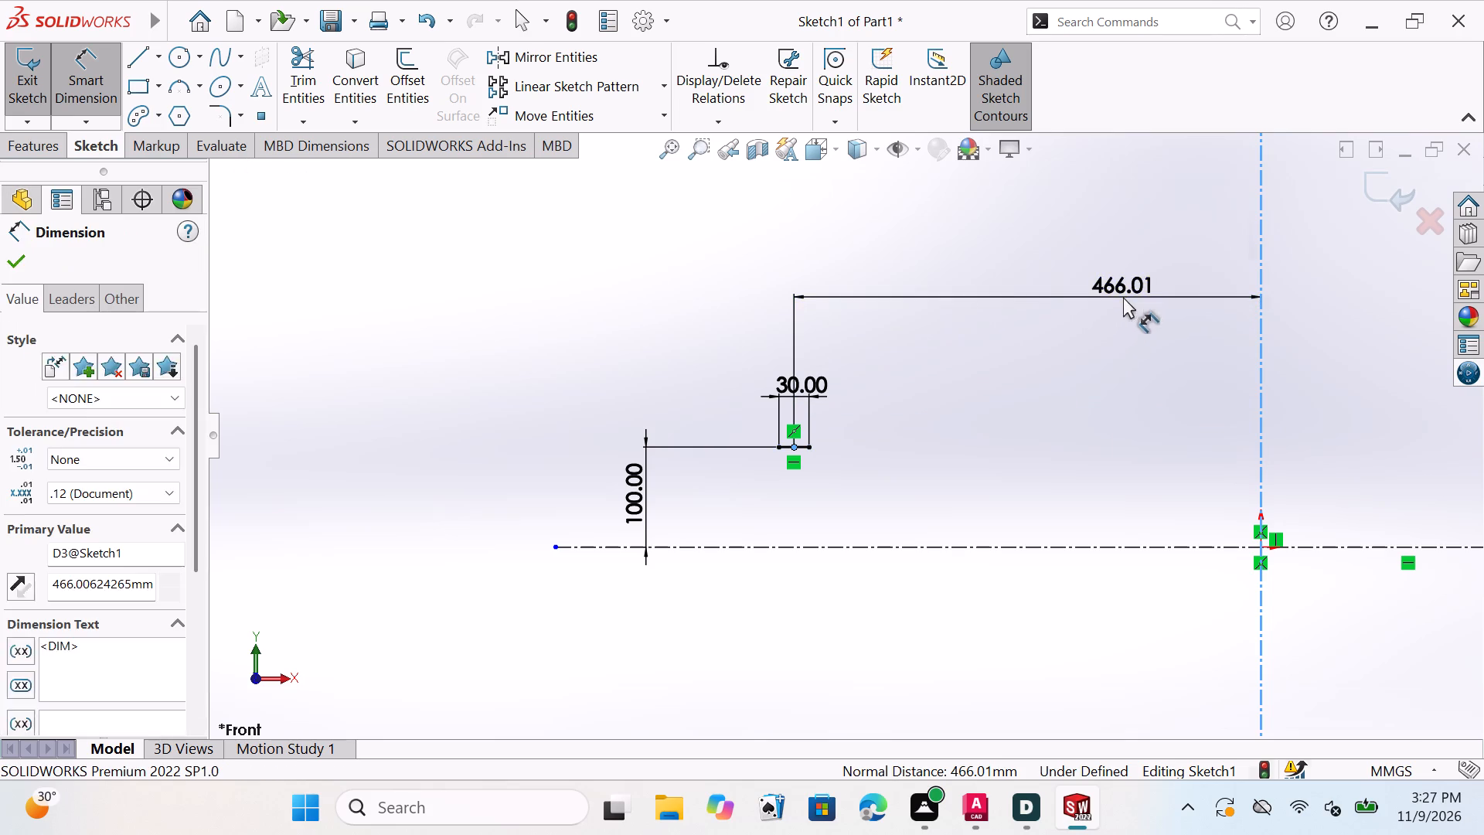
click(1146, 325)
key(BackSpace)
key(BackSpace)
key(BackSpace)
key(BackSpace)
key(BackSpace)
key(BackSpace)
key(BackSpace)
key(BackSpace)
key(BackSpace)
key(BackSpace)
key(BackSpace)
key(BackSpace)
key(BackSpace)
key(BackSpace)
key(BackSpace)
key(BackSpace)
key(BackSpace)
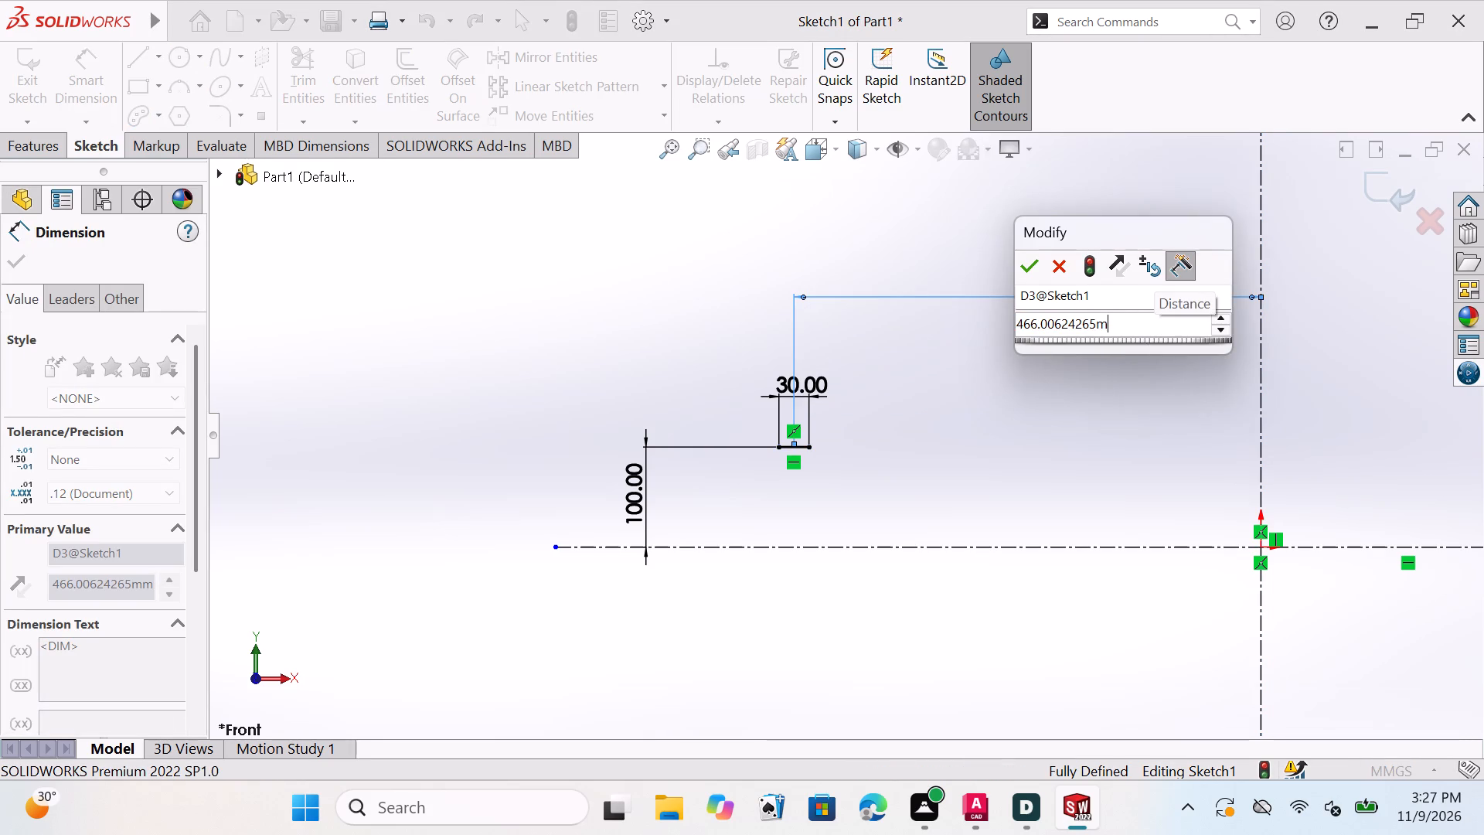
text(100)
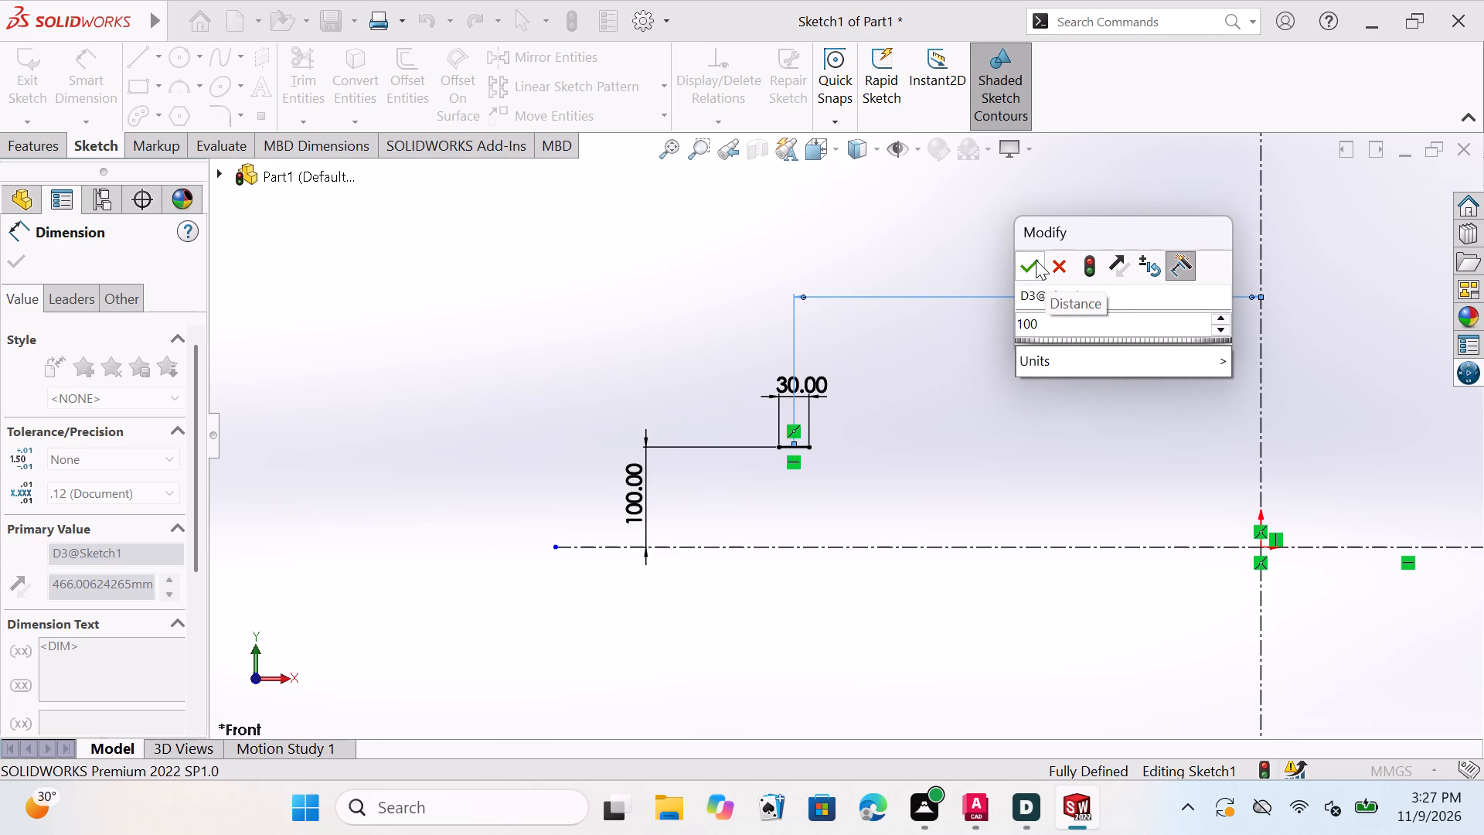
click(1036, 260)
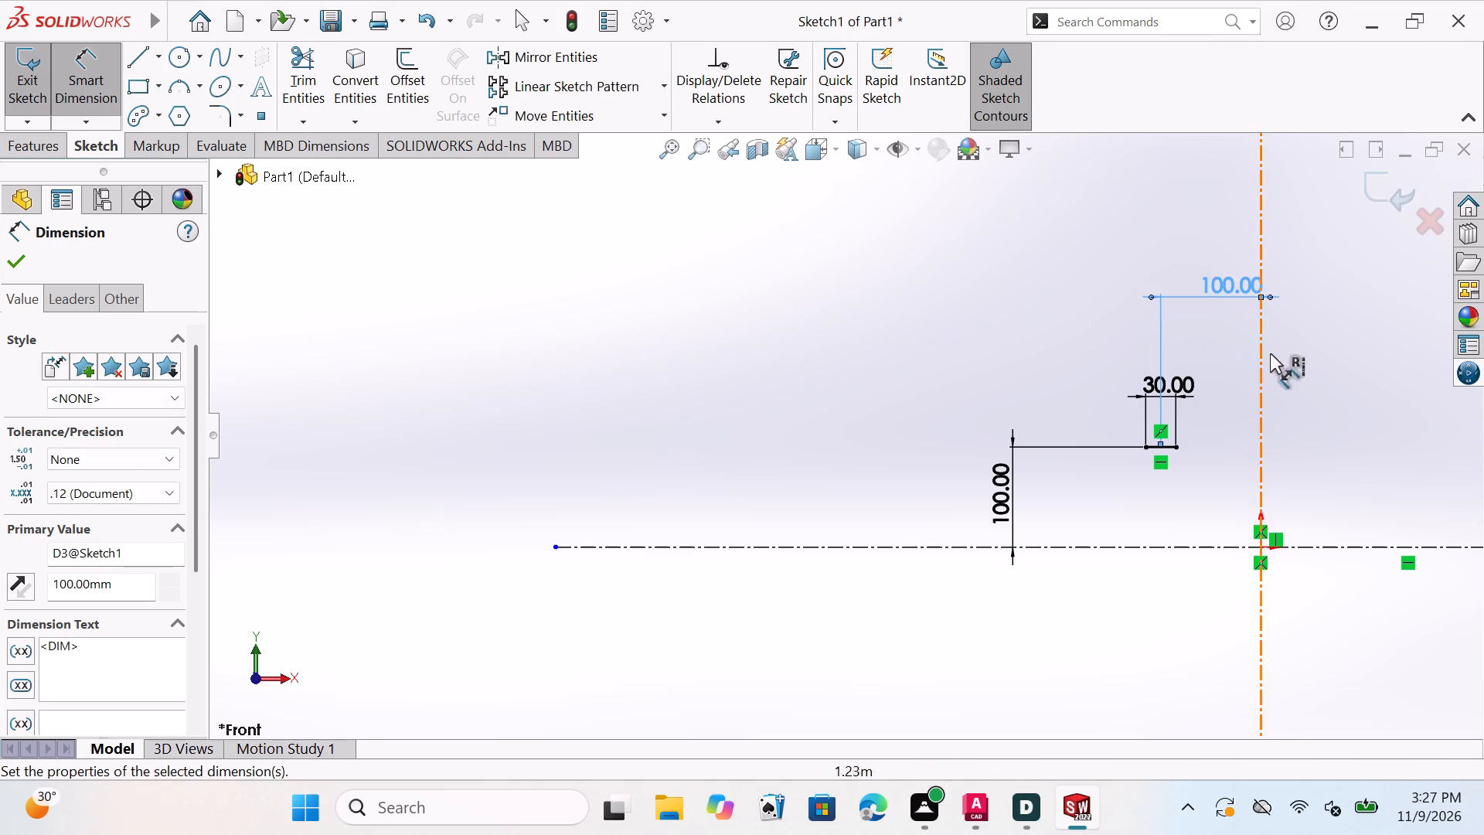
click(8, 256)
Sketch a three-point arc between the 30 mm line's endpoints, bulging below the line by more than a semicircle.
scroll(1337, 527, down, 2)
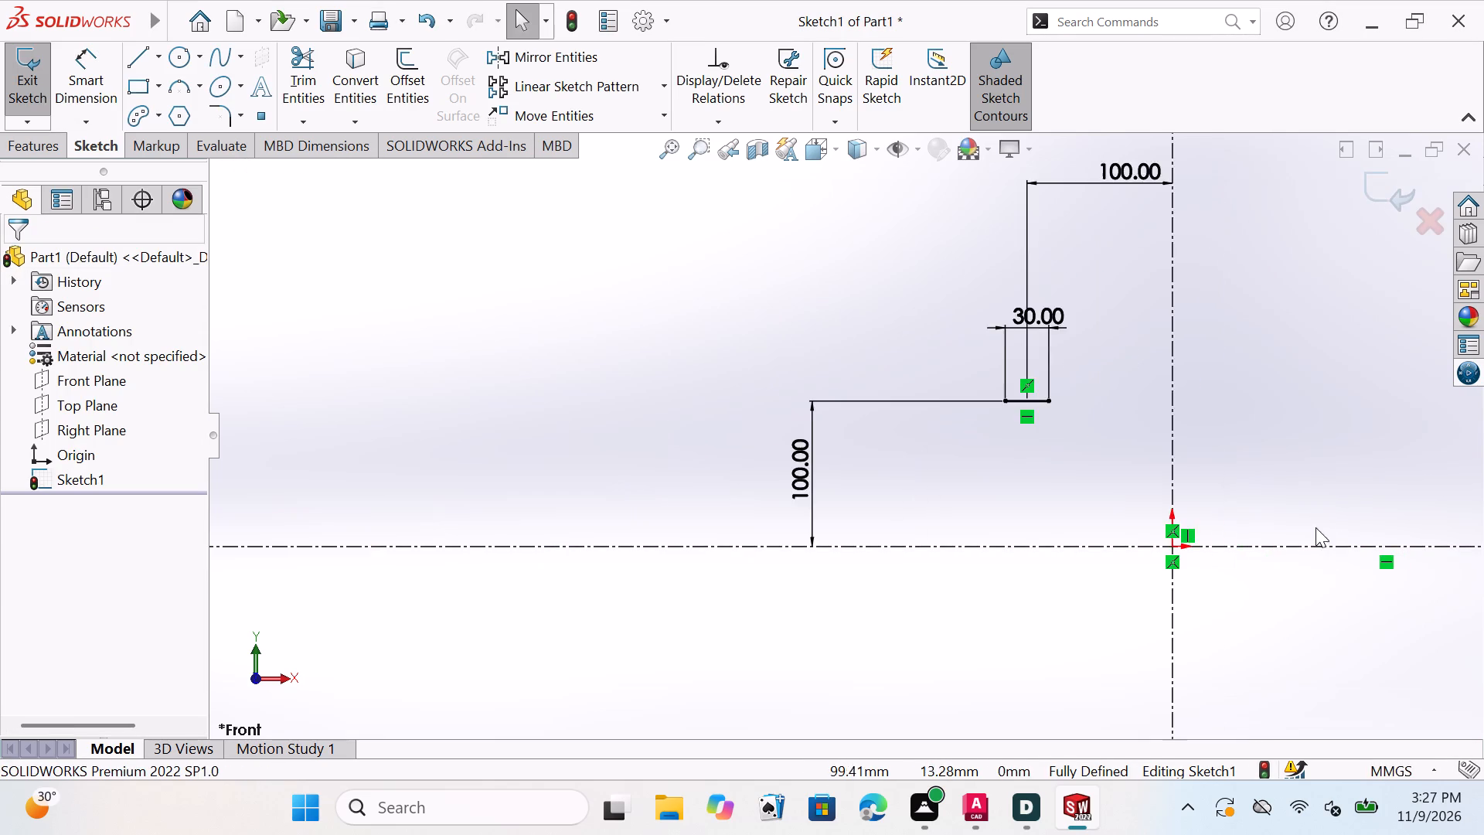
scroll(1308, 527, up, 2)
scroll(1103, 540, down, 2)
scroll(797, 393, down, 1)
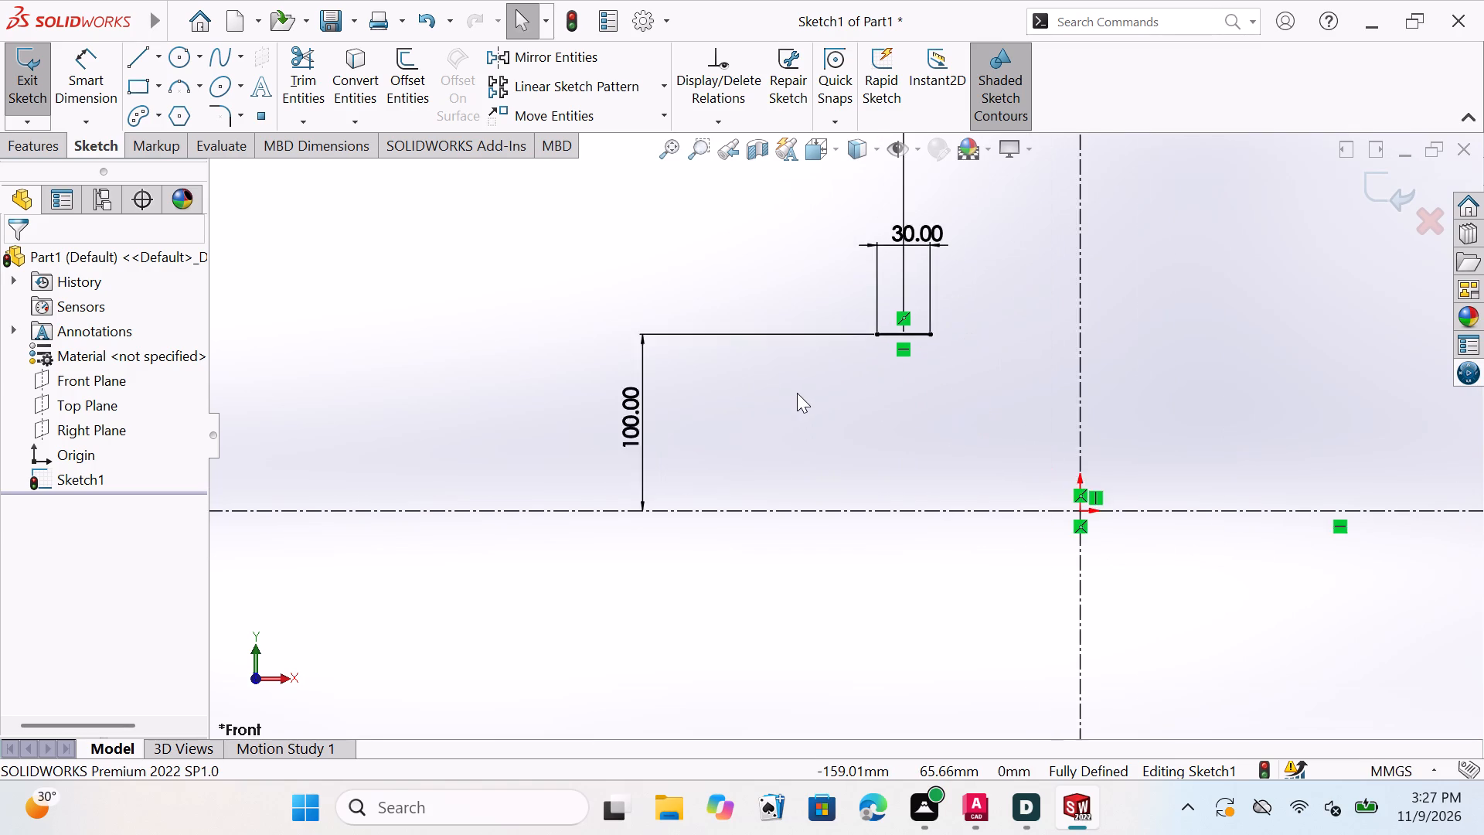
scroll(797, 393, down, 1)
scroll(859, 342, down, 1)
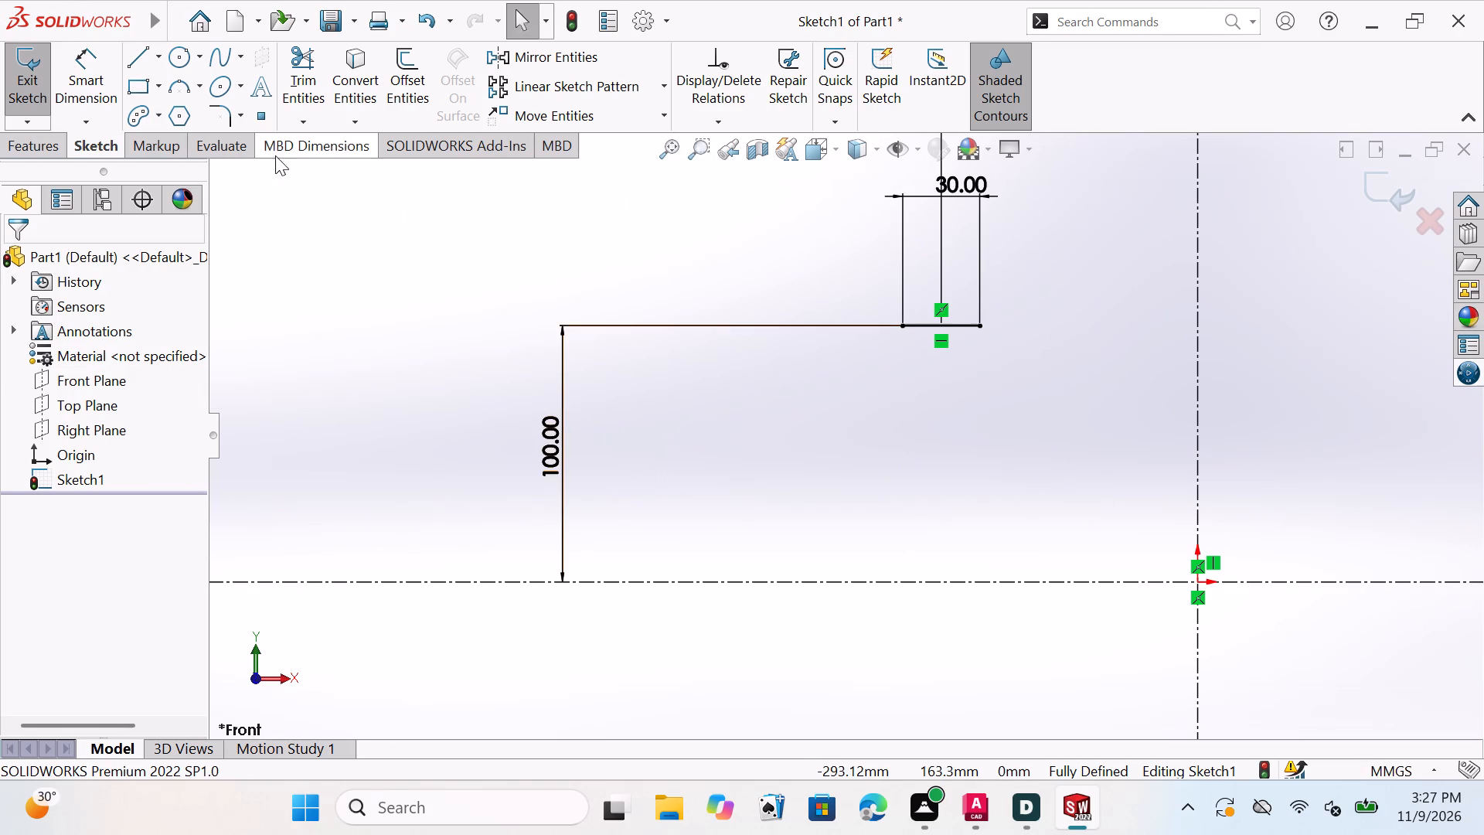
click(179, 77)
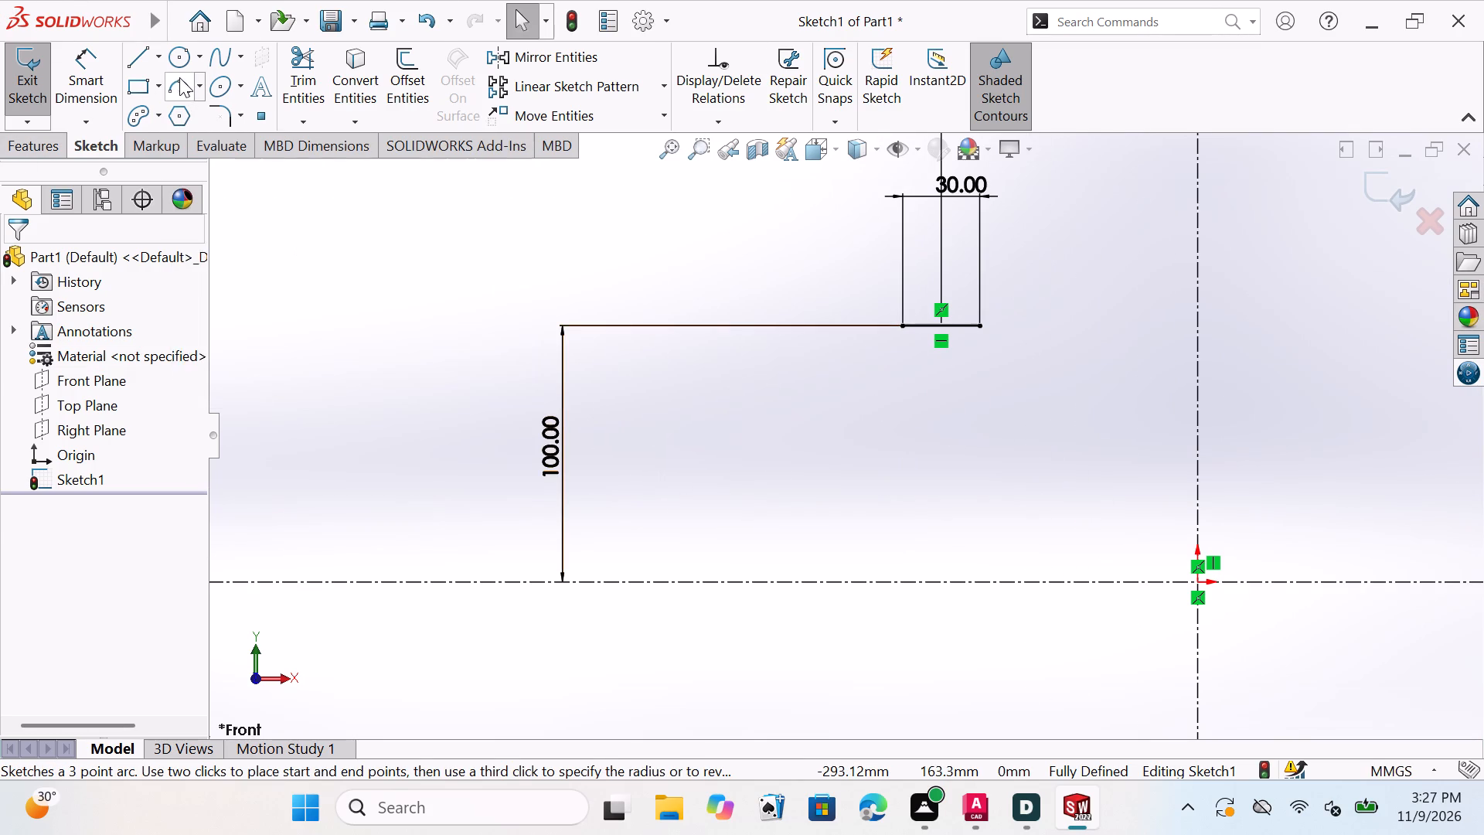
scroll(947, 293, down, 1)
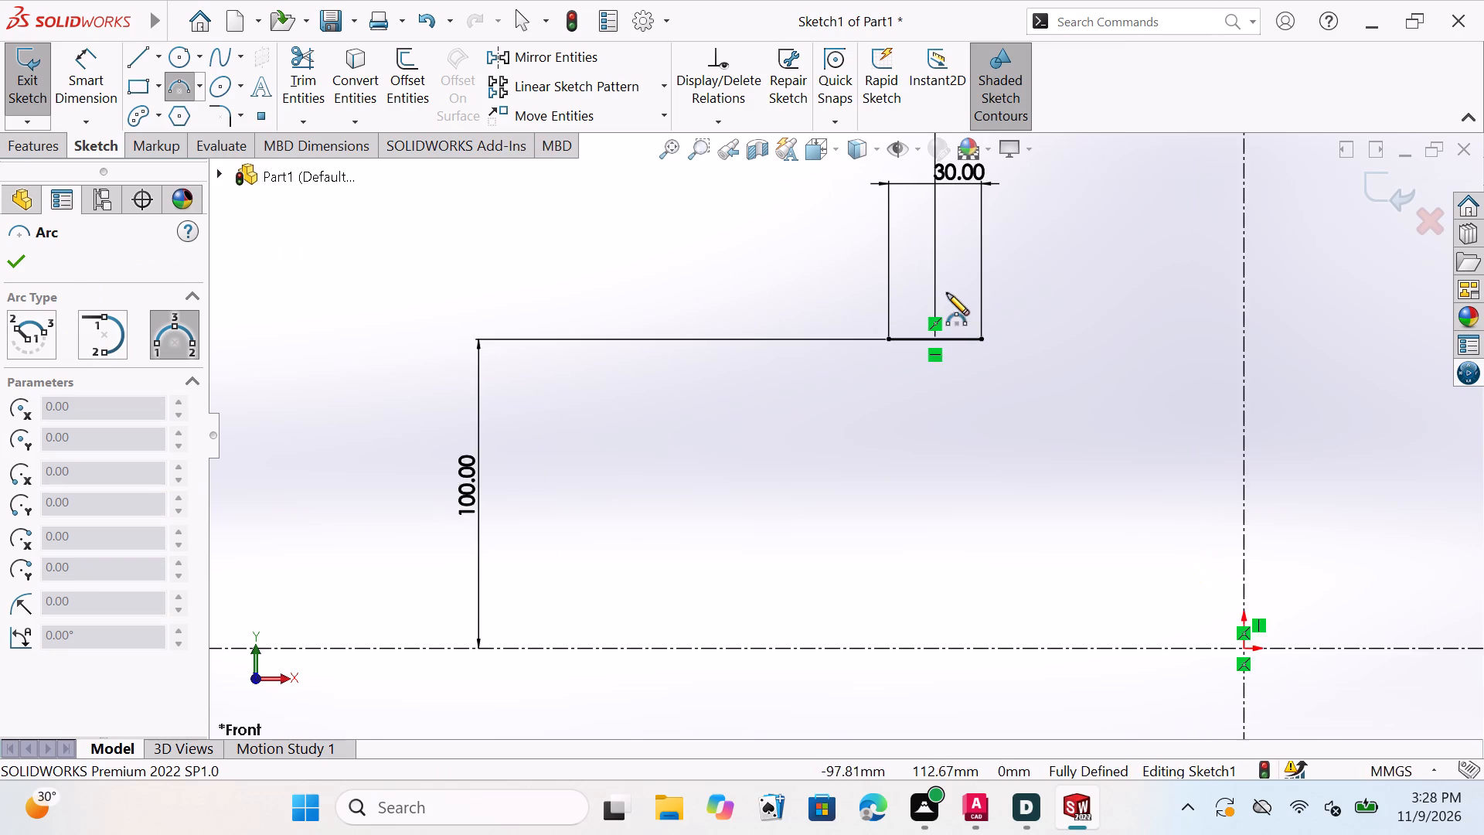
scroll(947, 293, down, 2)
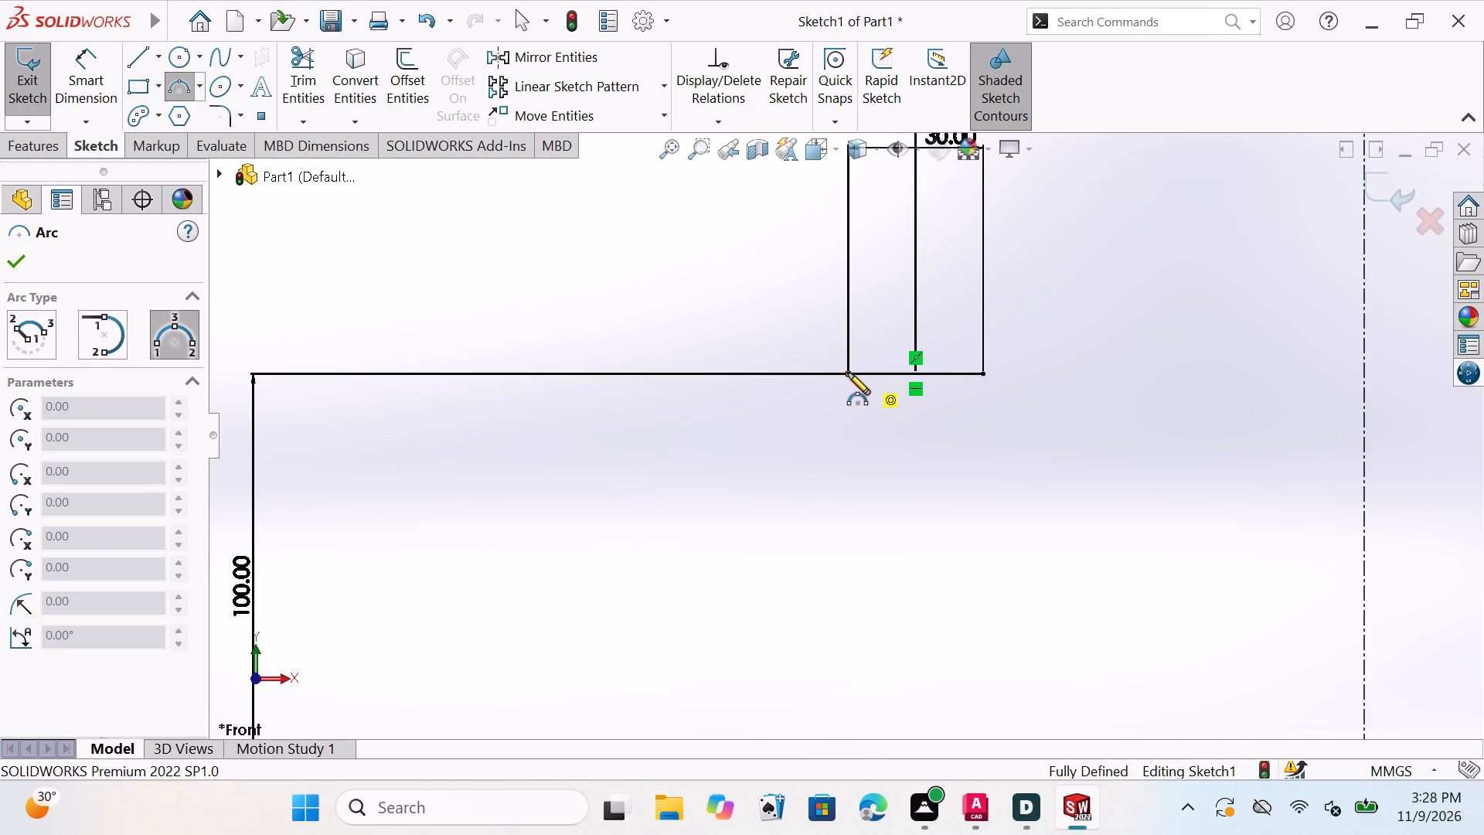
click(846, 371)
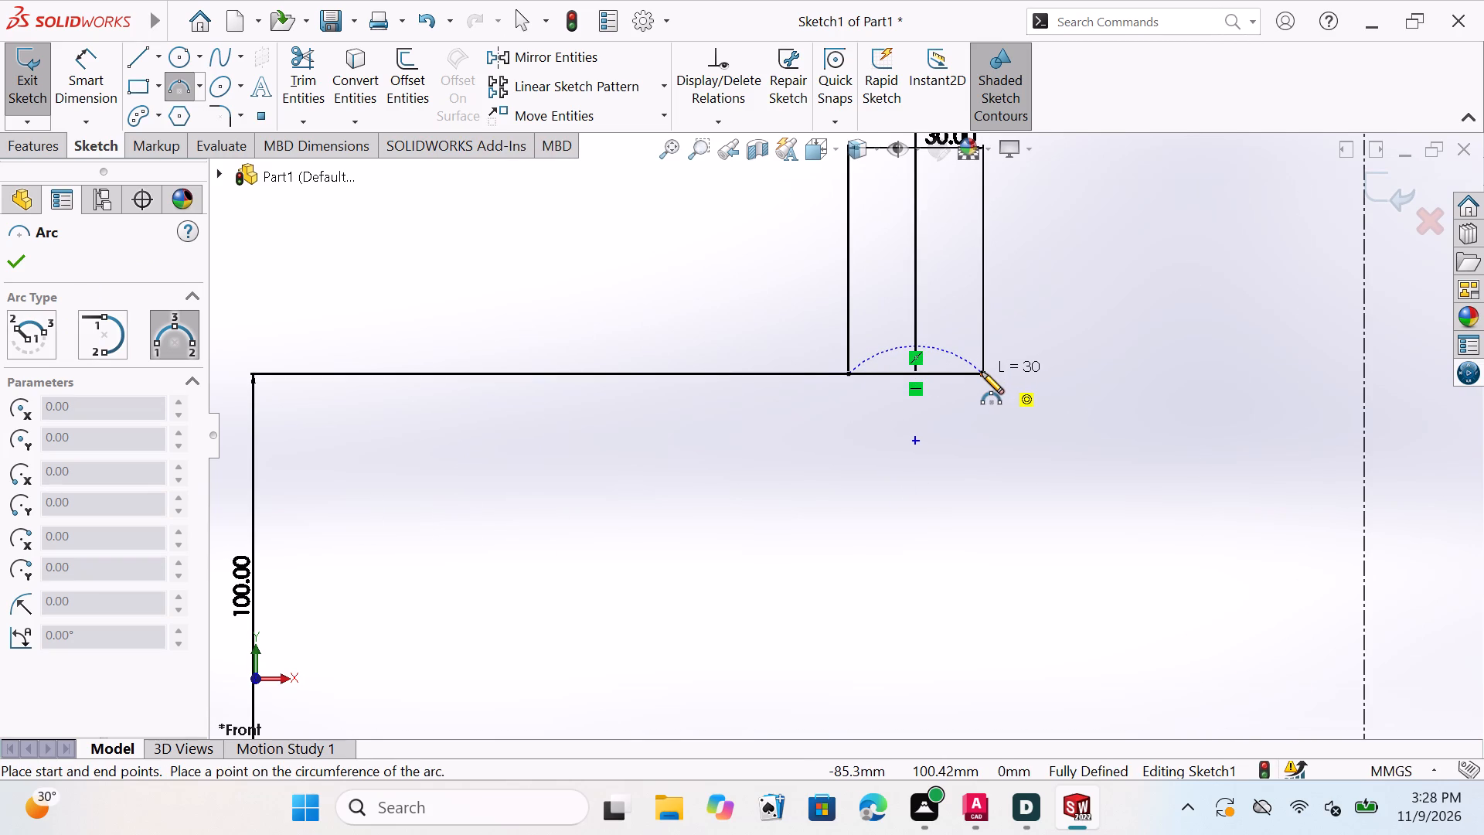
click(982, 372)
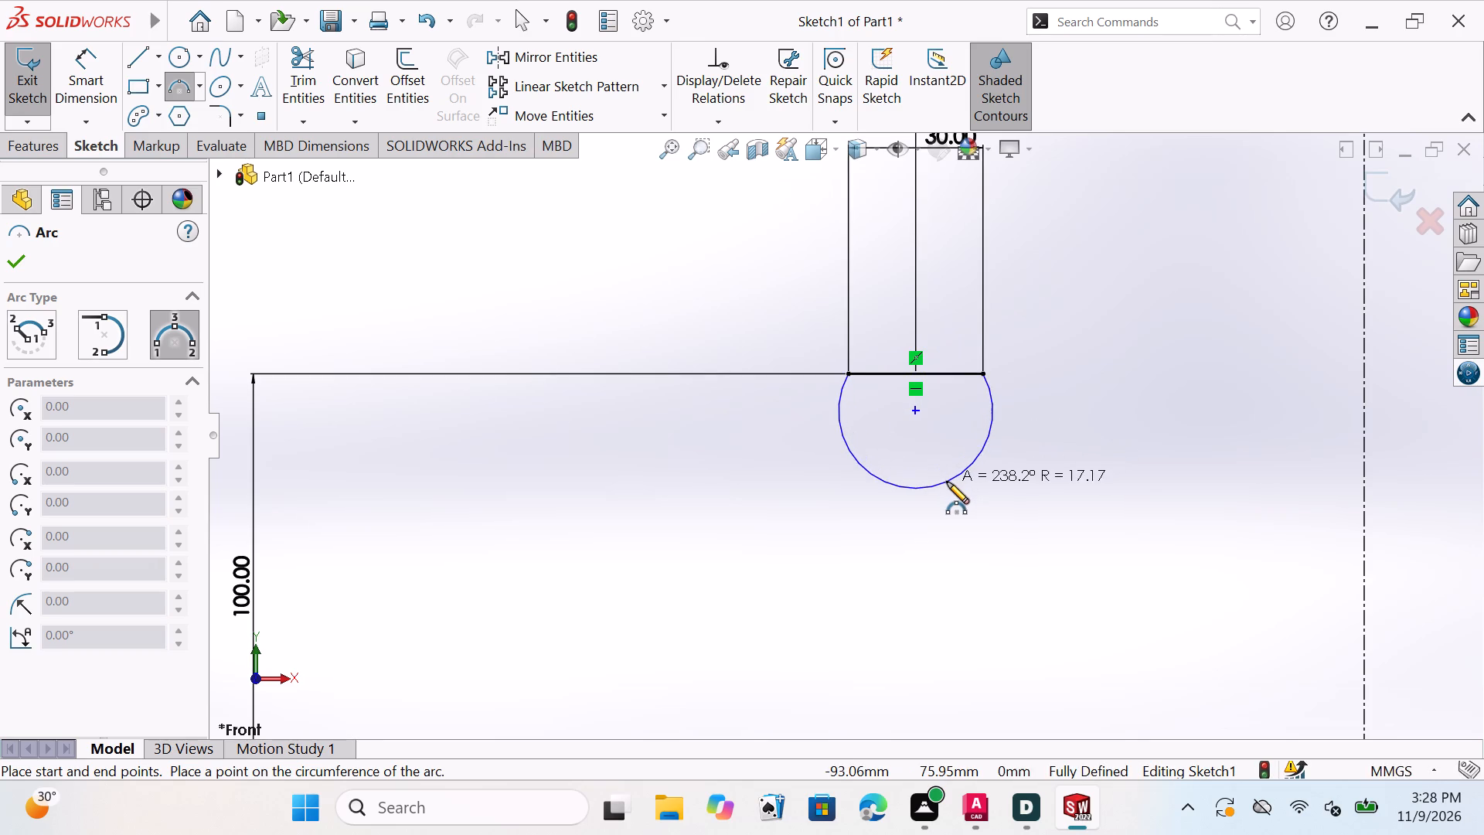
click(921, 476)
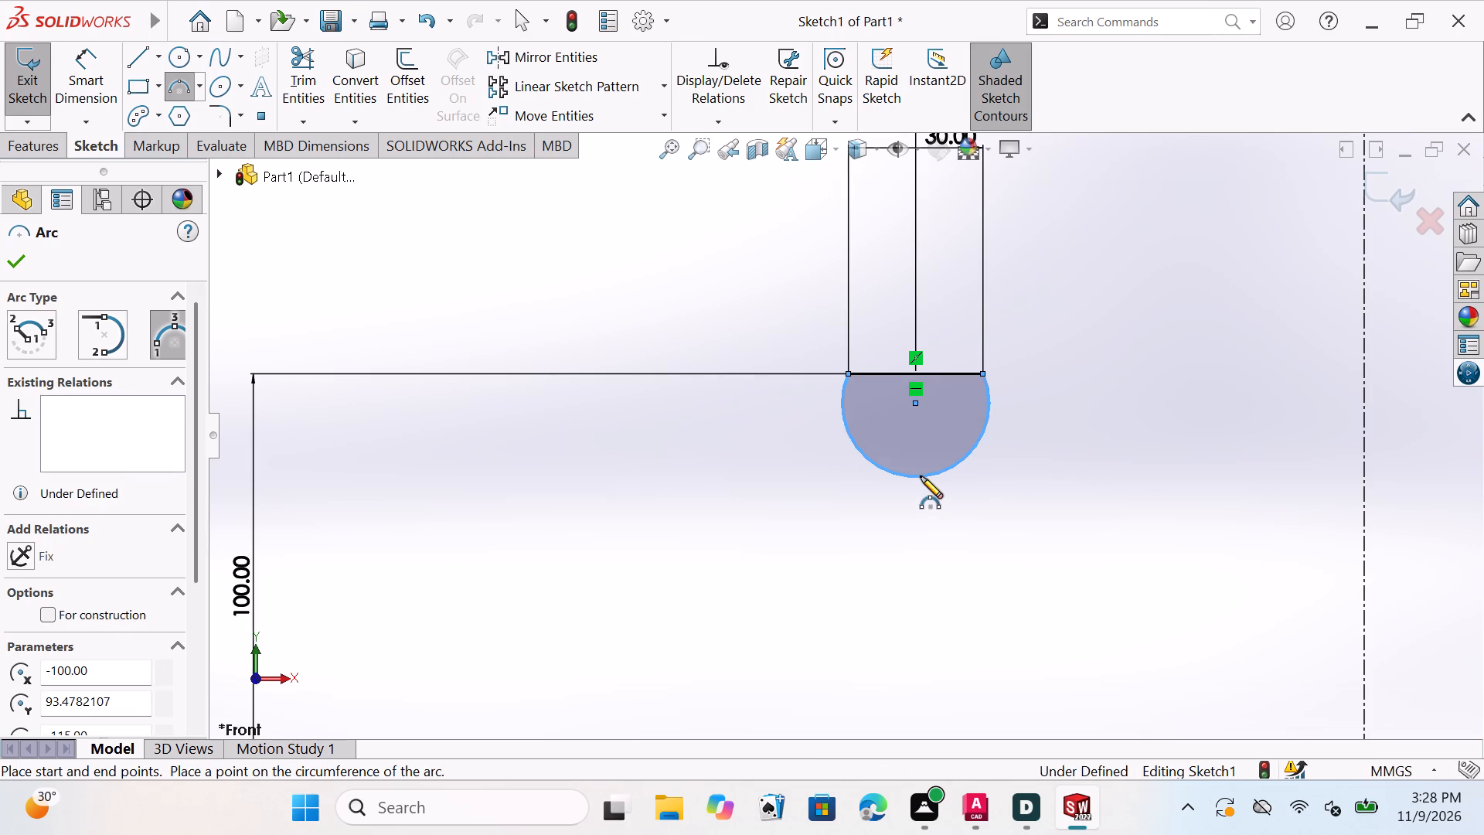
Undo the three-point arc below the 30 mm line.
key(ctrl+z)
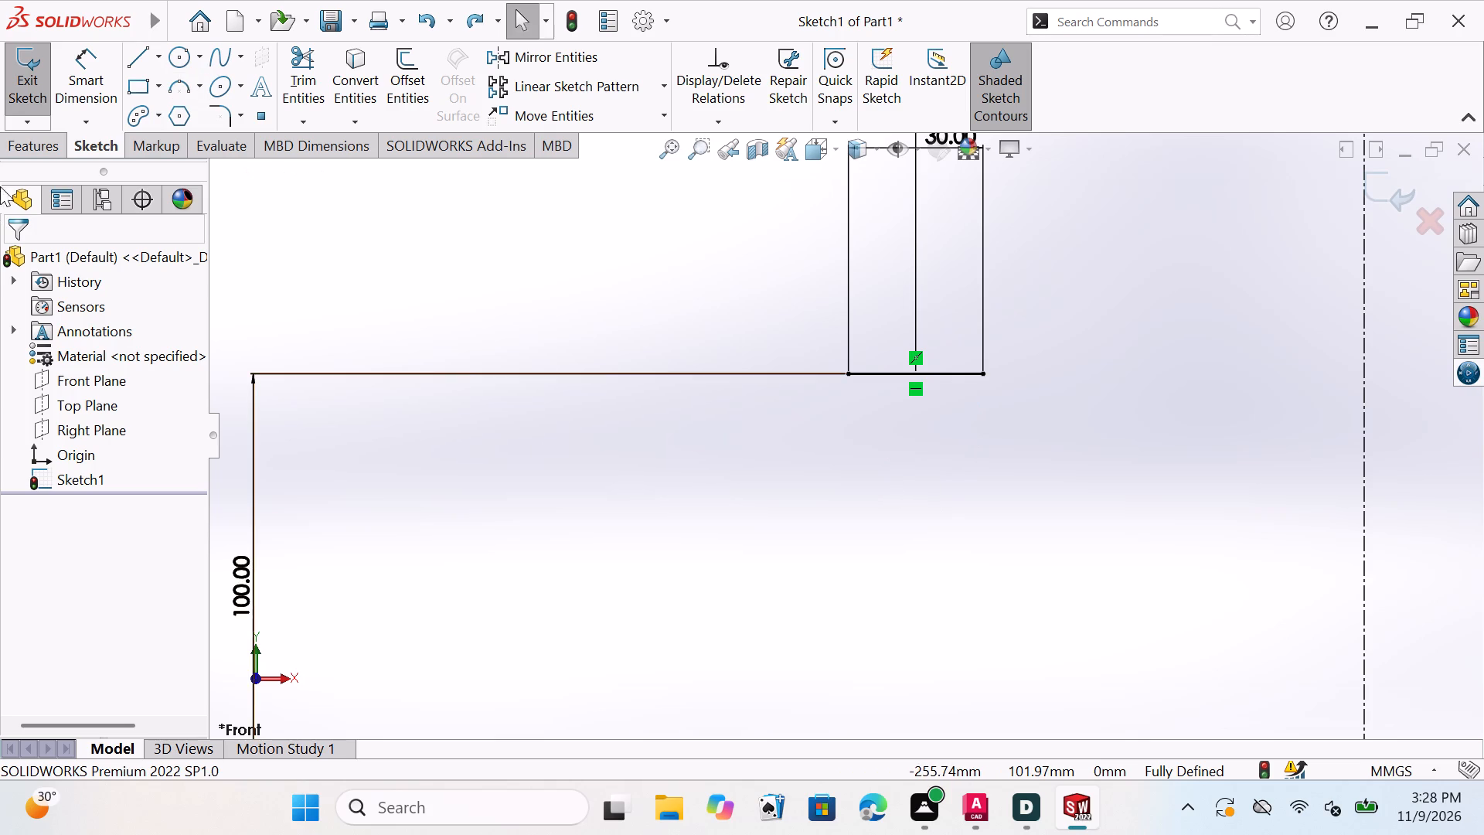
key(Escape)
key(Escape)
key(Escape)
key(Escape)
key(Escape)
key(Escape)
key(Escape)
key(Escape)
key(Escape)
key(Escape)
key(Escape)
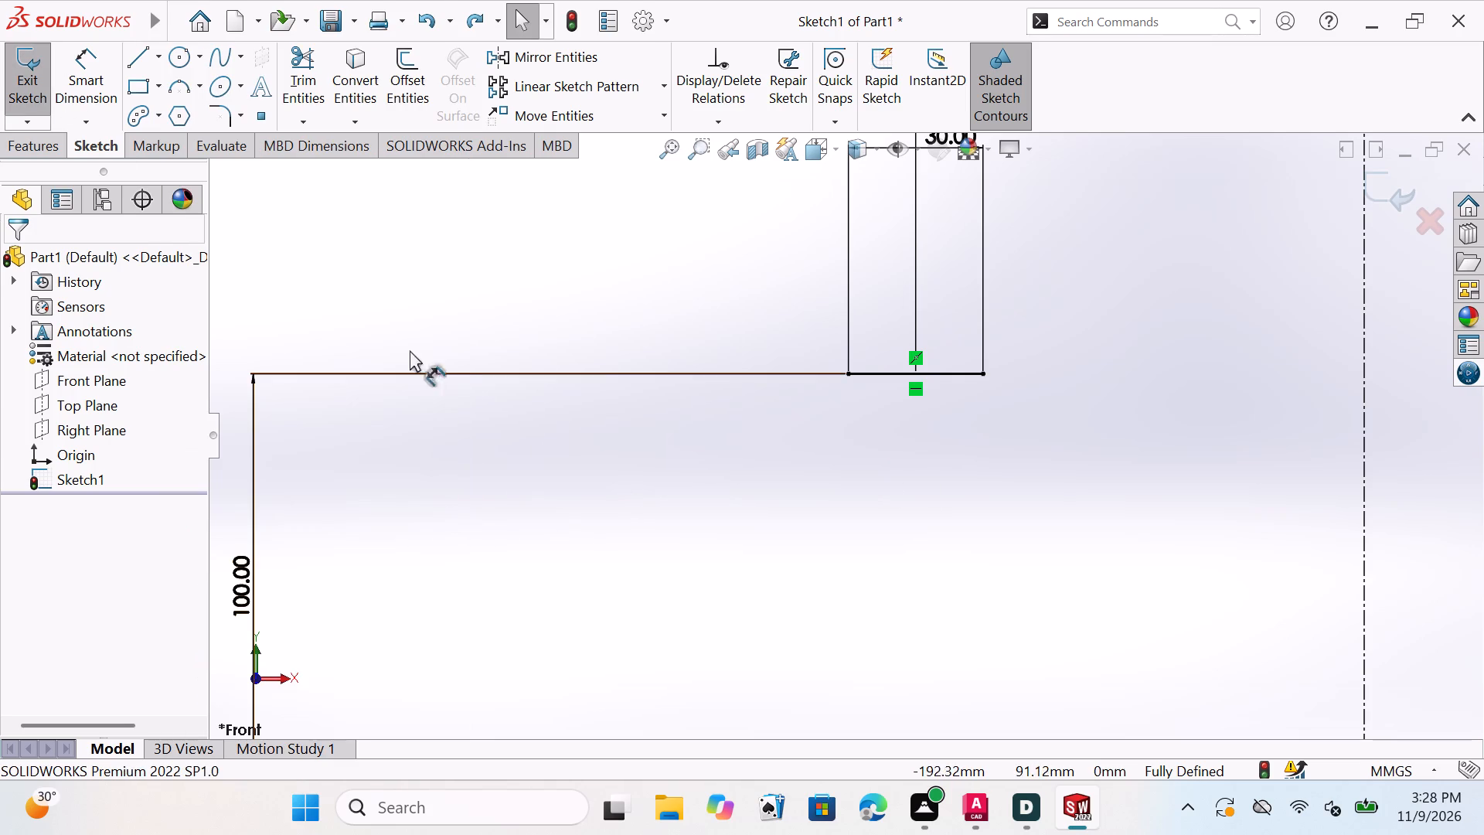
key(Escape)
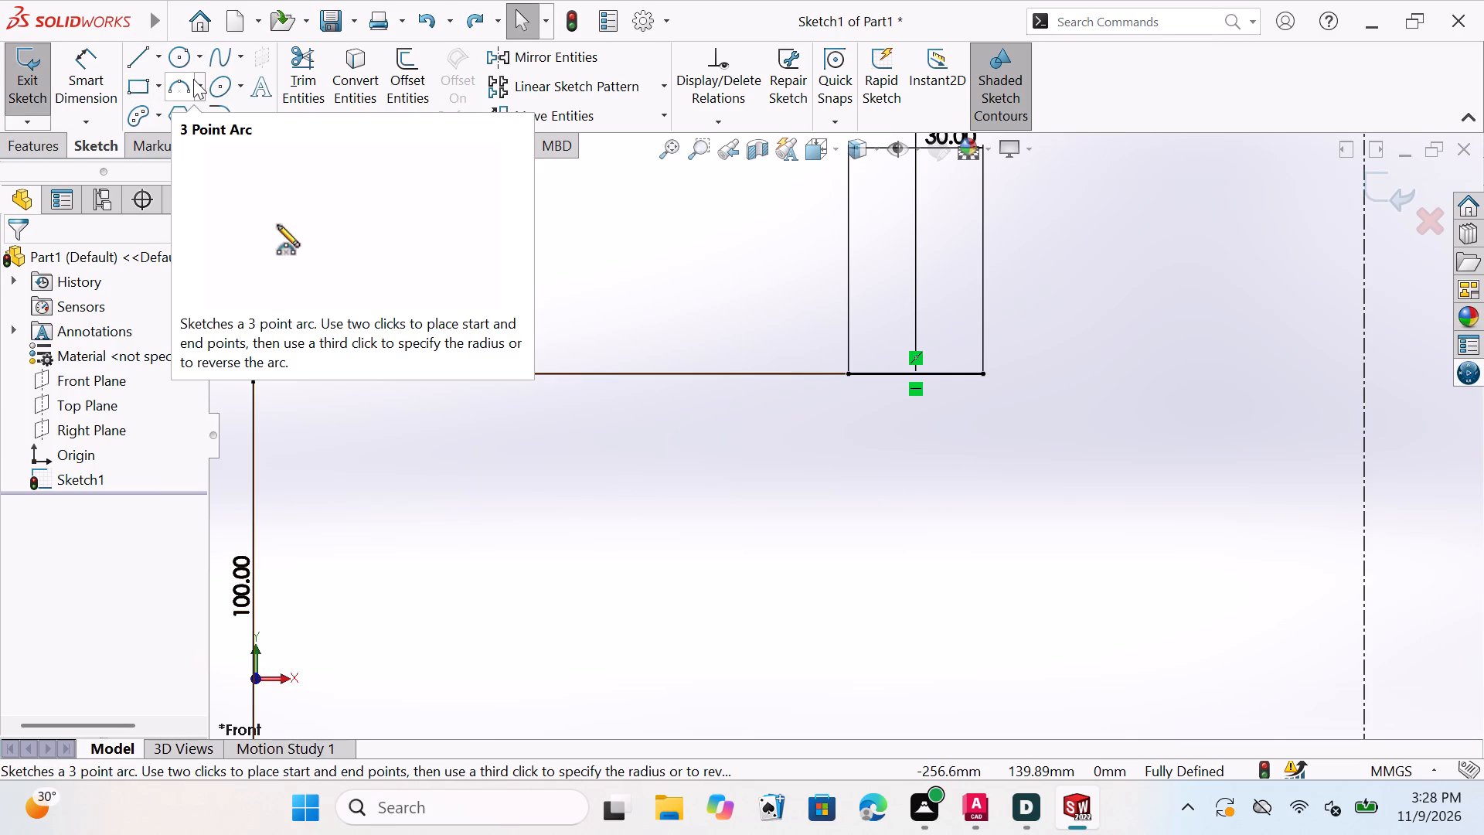
Sketch a 180° three-point arc with a 15 mm radius below the 30 mm line, joining its two endpoints.
click(199, 84)
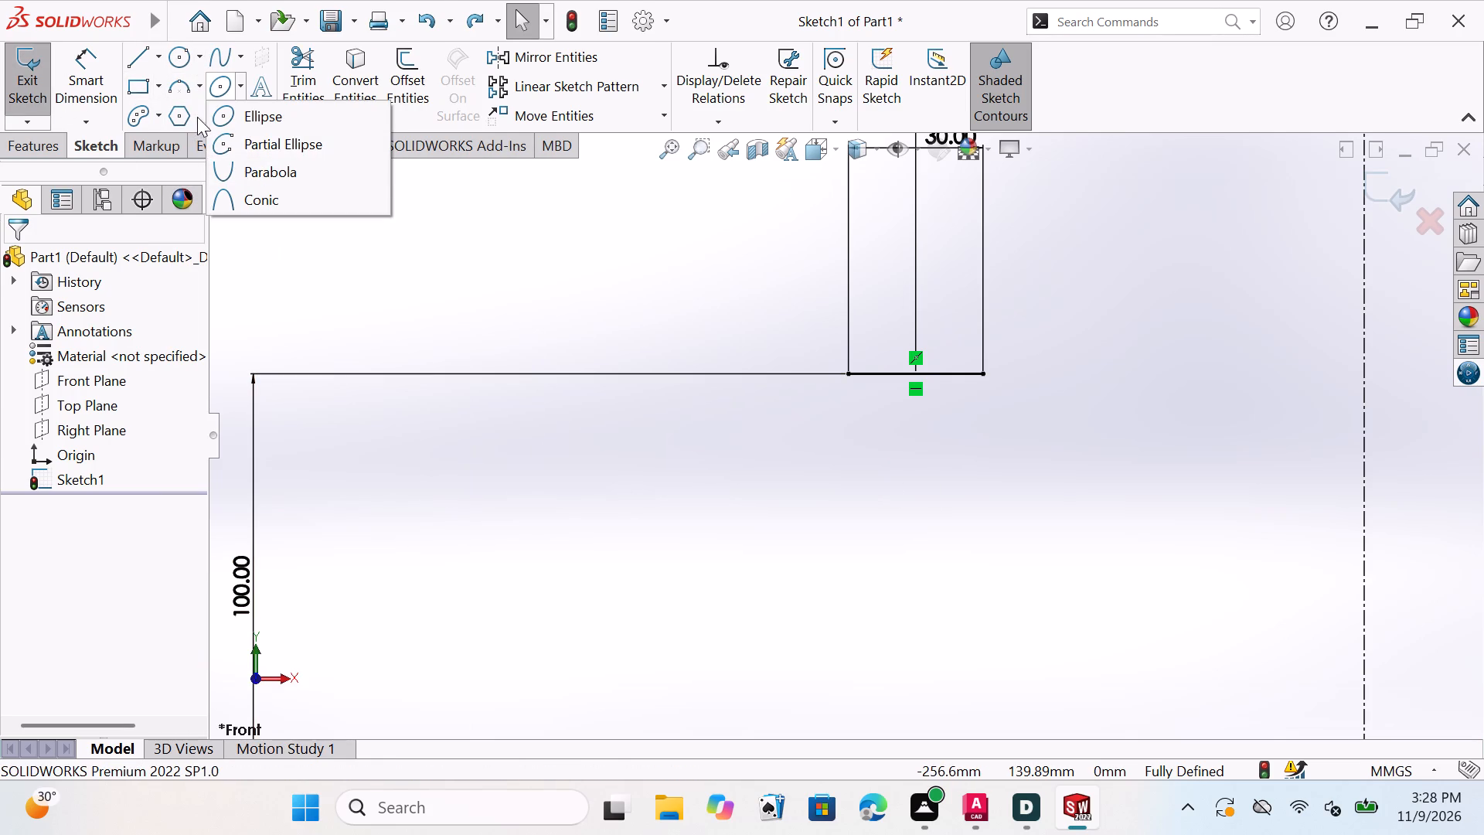
click(195, 84)
click(195, 83)
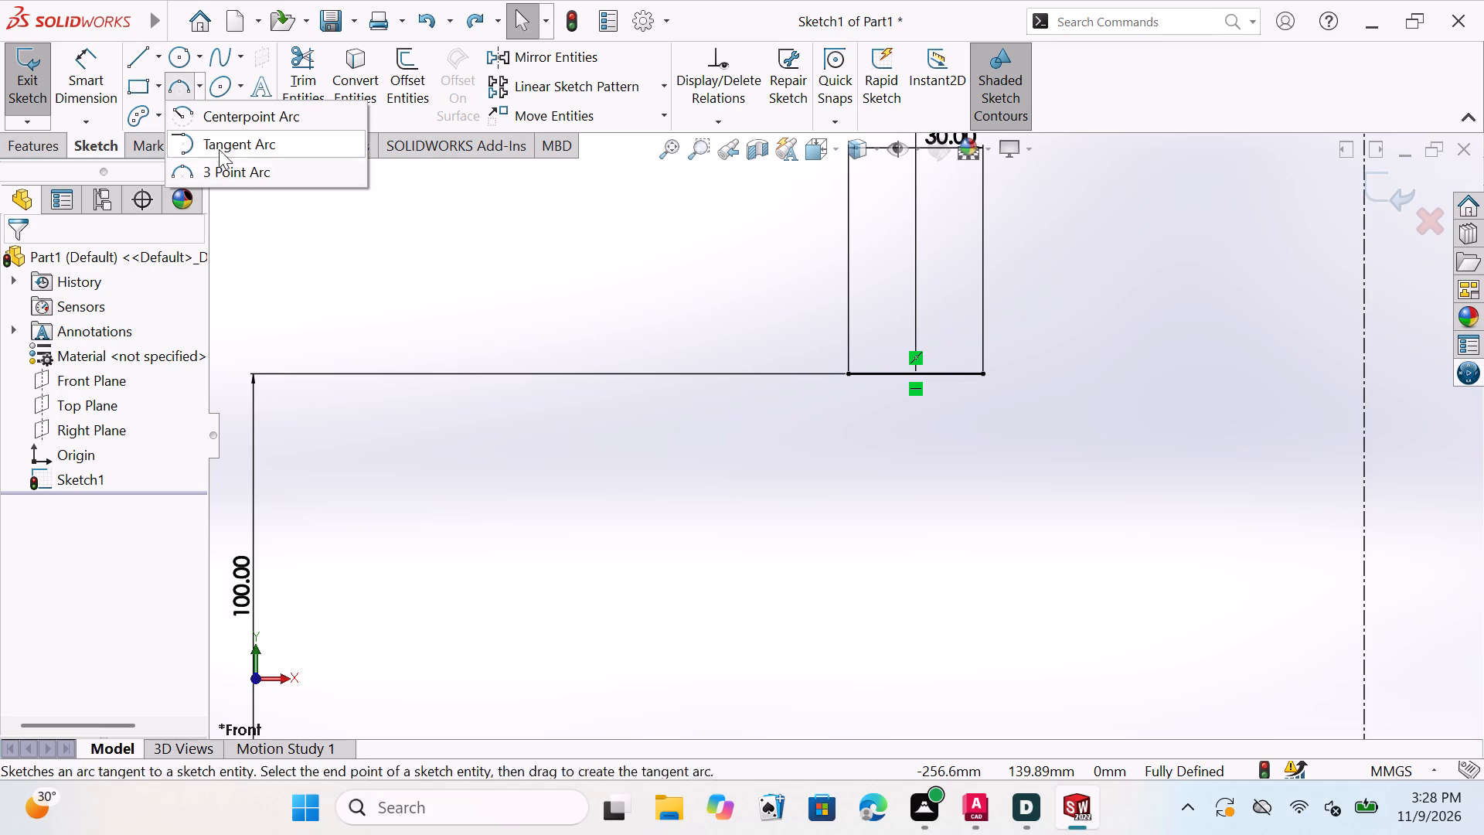
click(258, 169)
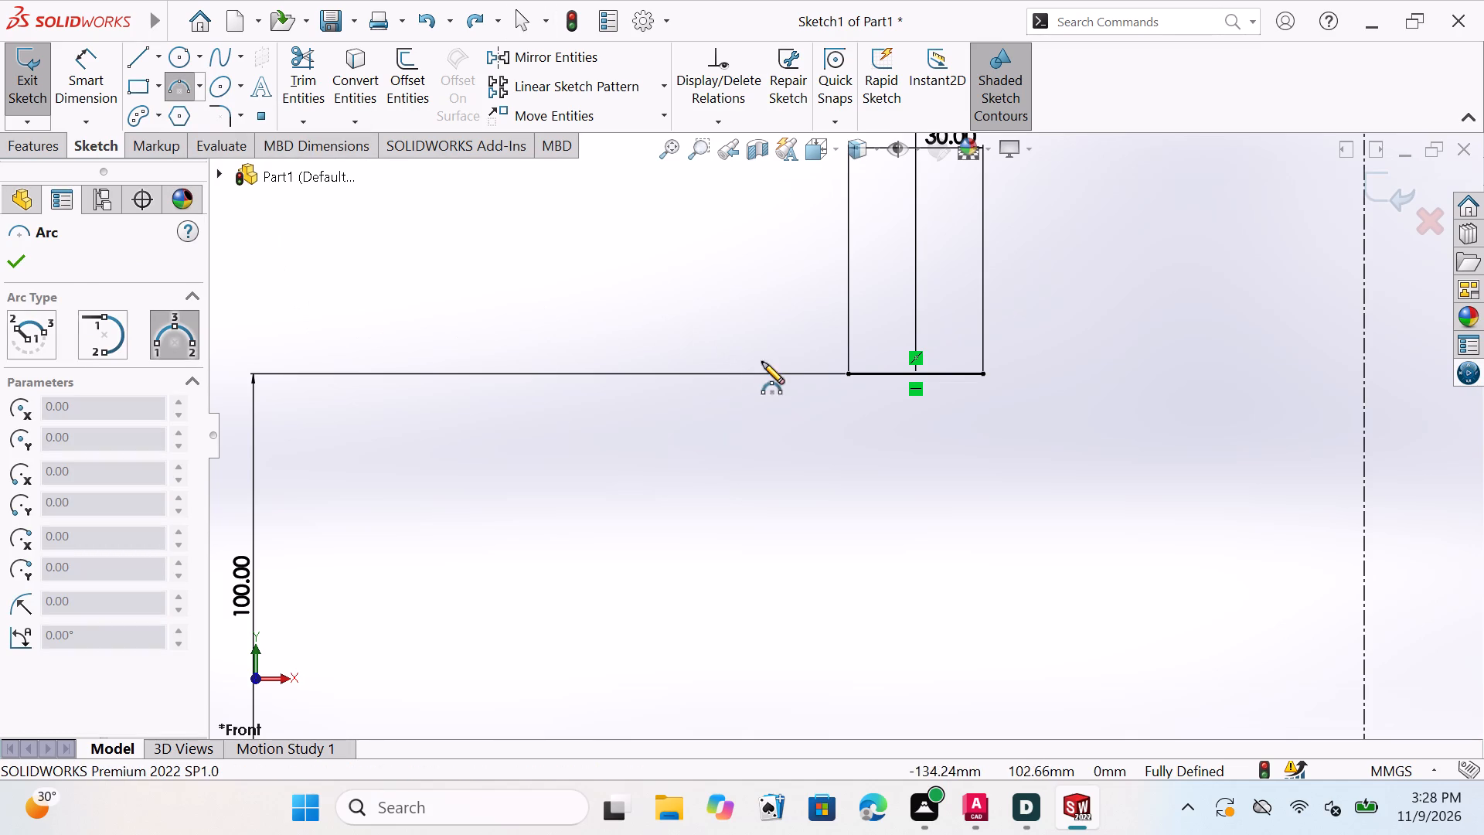
click(848, 373)
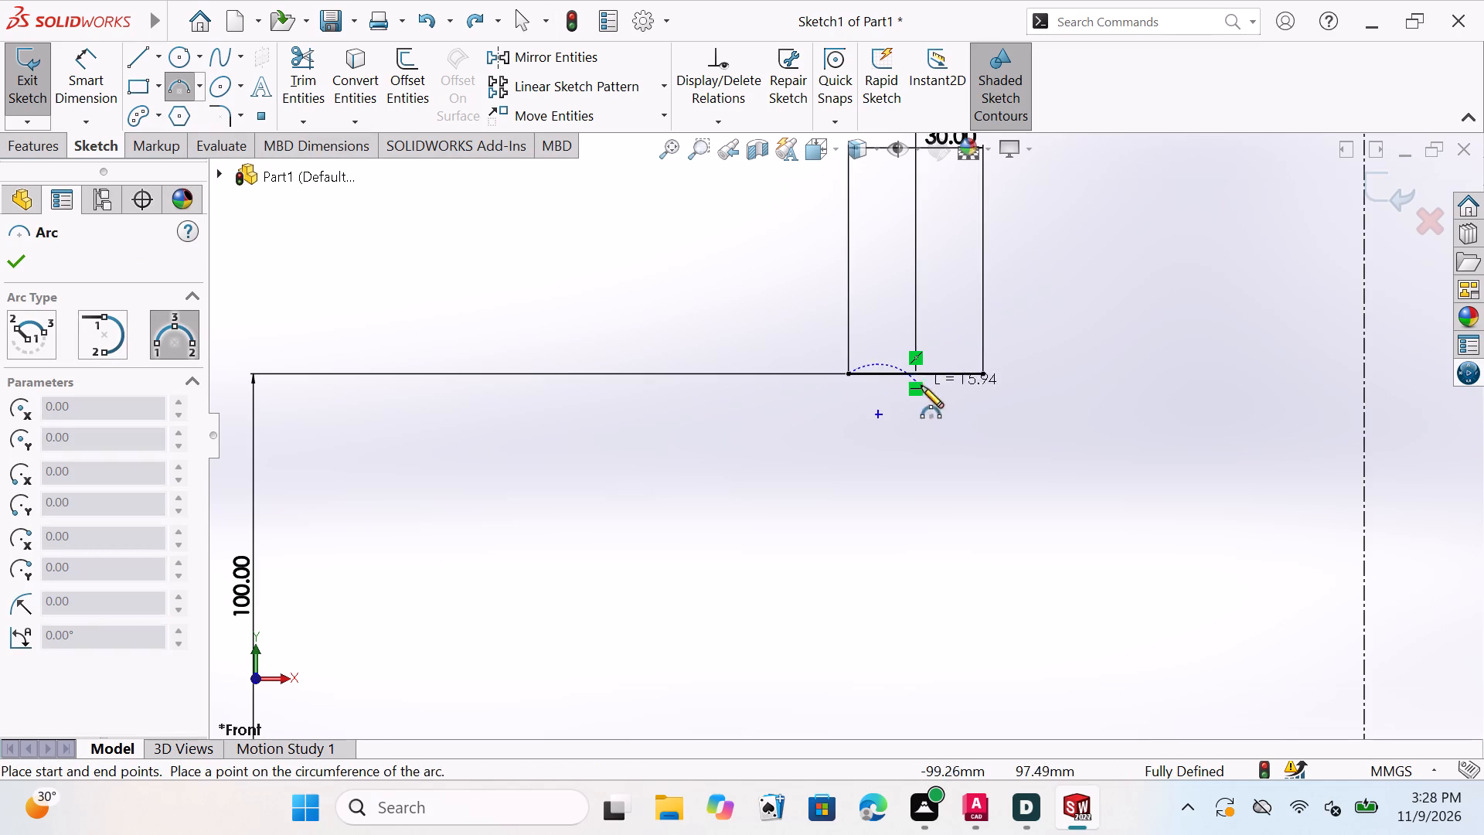
click(983, 373)
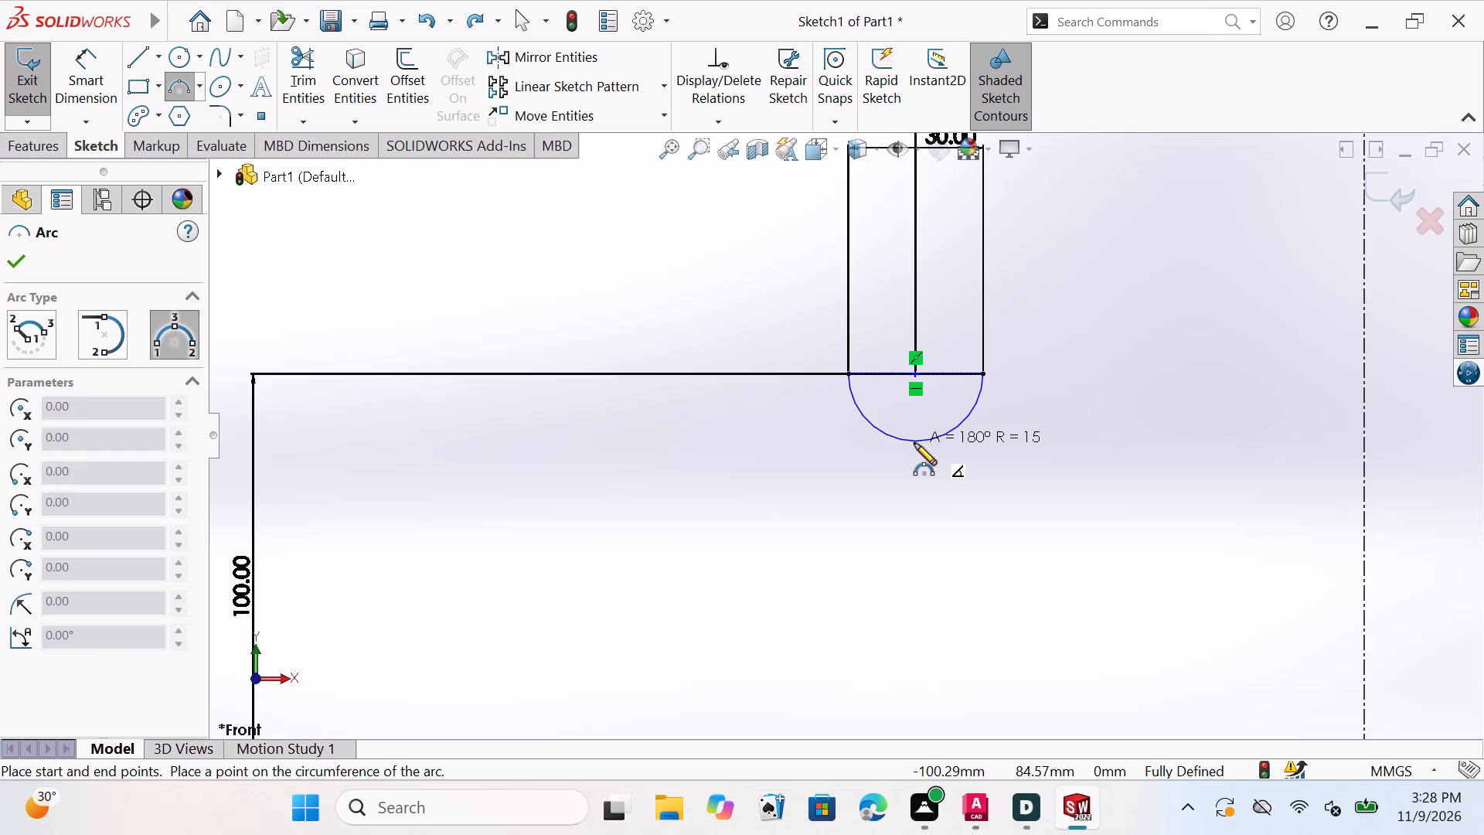
double_click(914, 443)
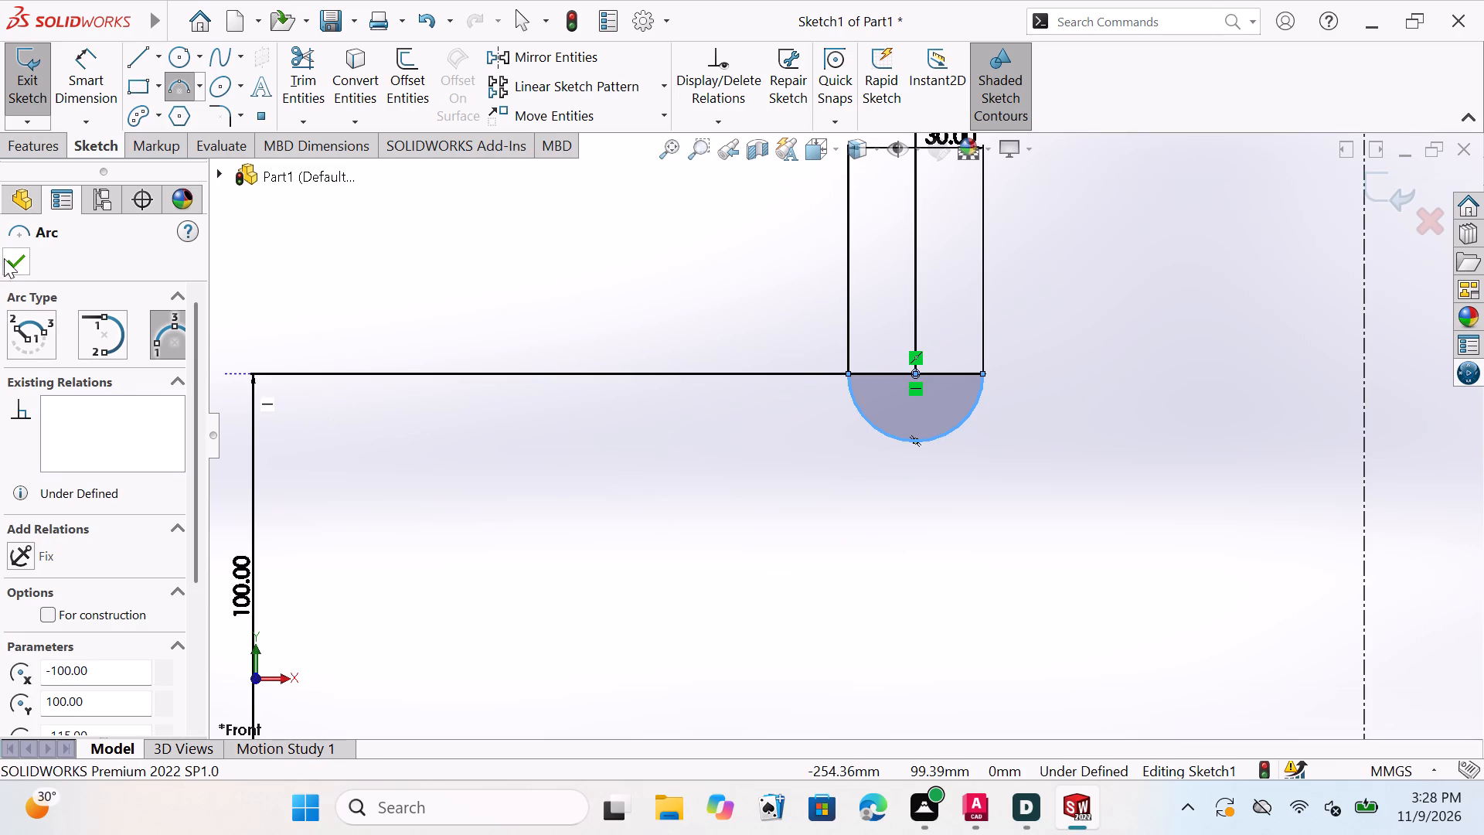
click(13, 264)
Dimension the semicircular arc's radius and keep it at 15 mm.
click(73, 90)
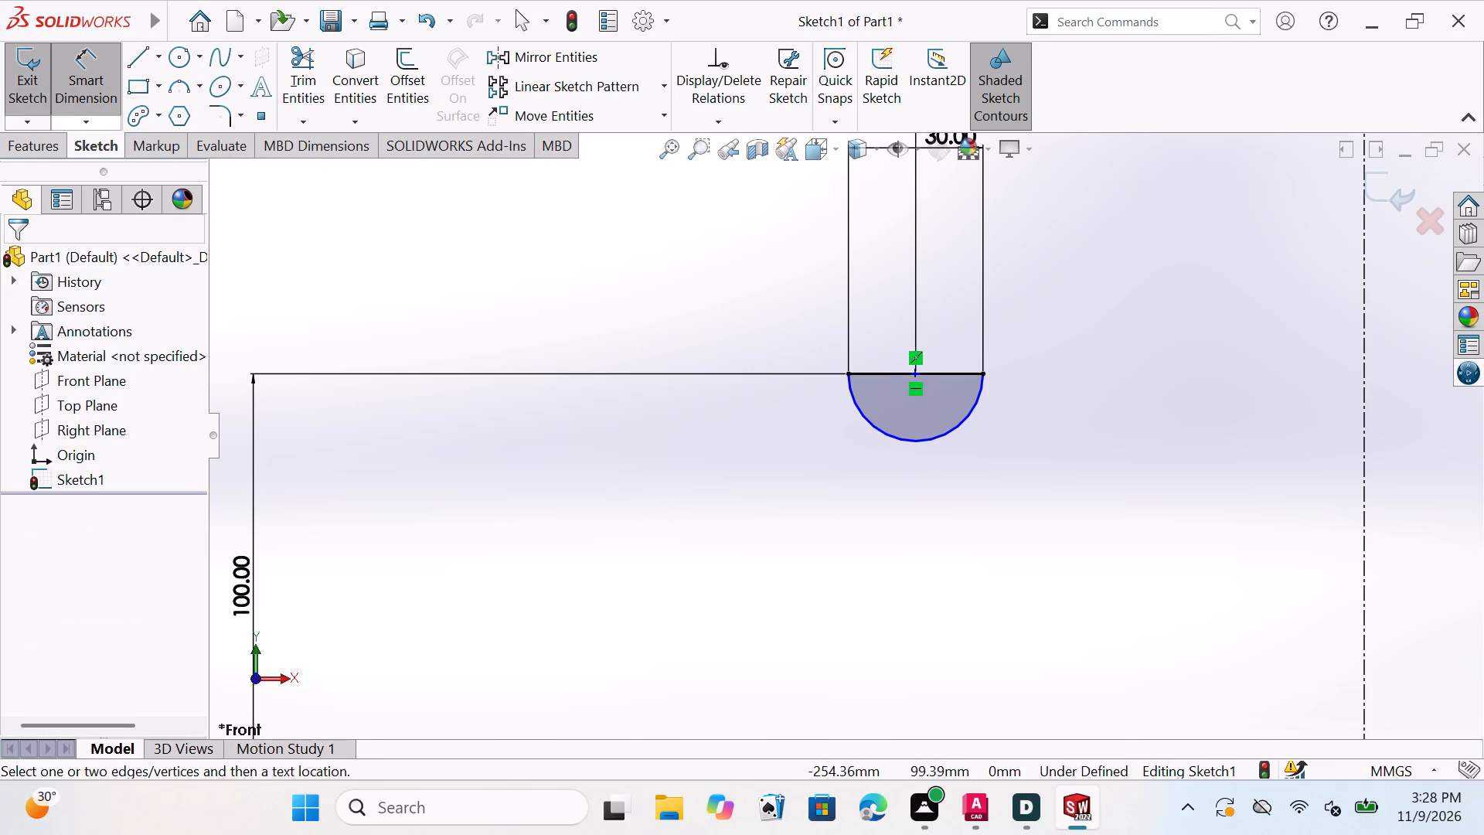
click(873, 423)
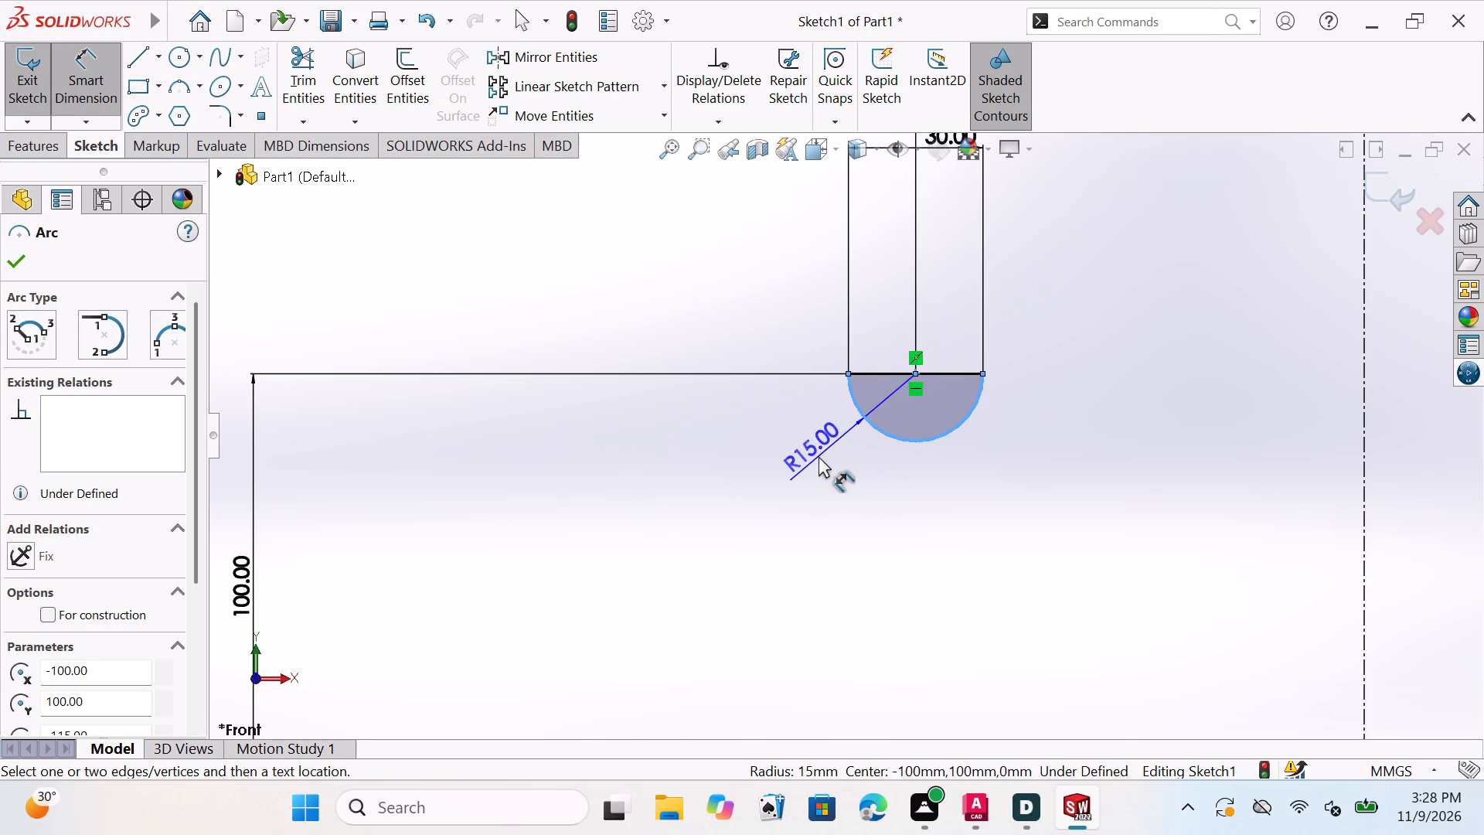
double_click(819, 456)
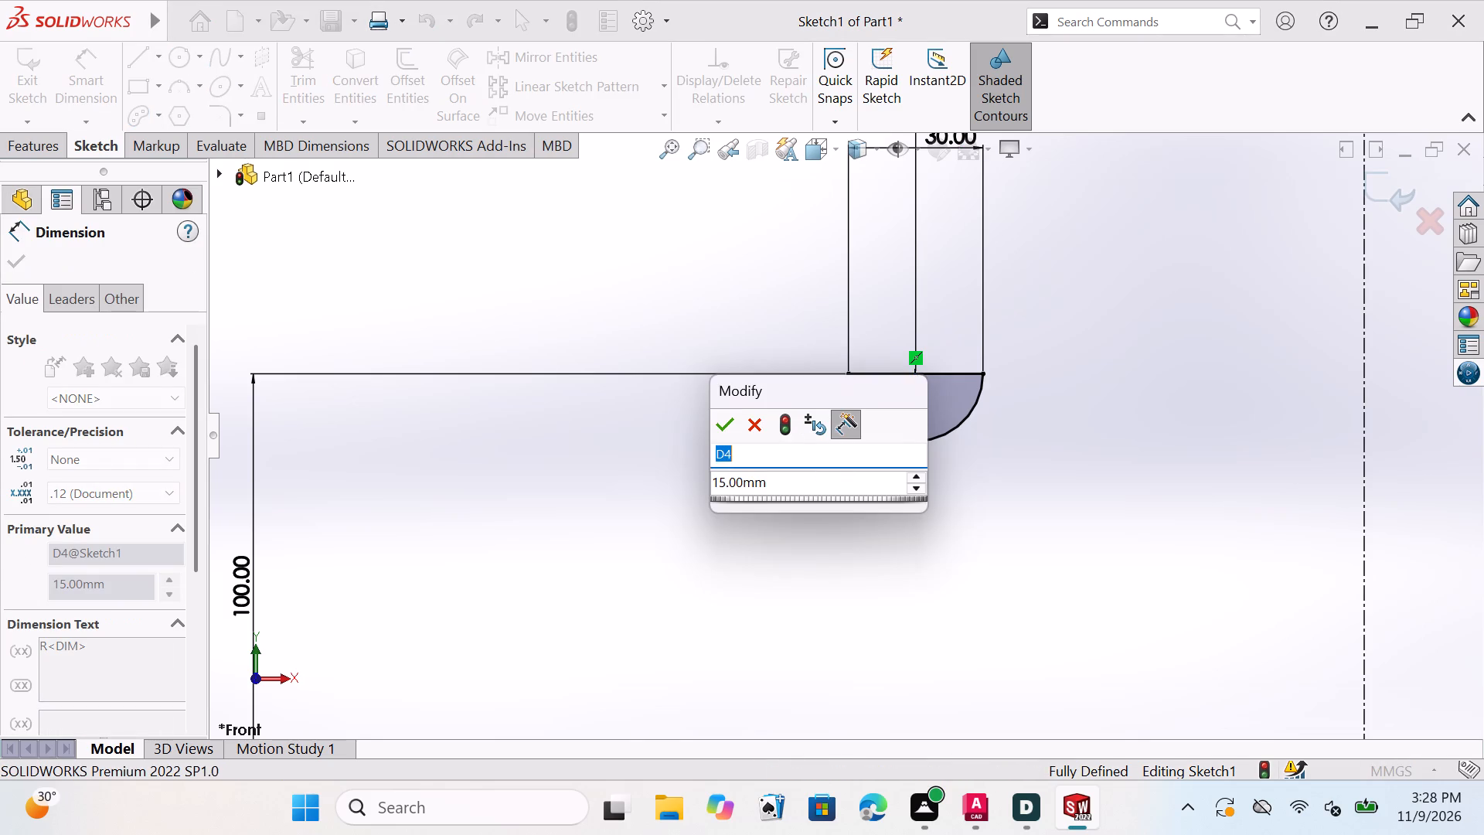
click(723, 421)
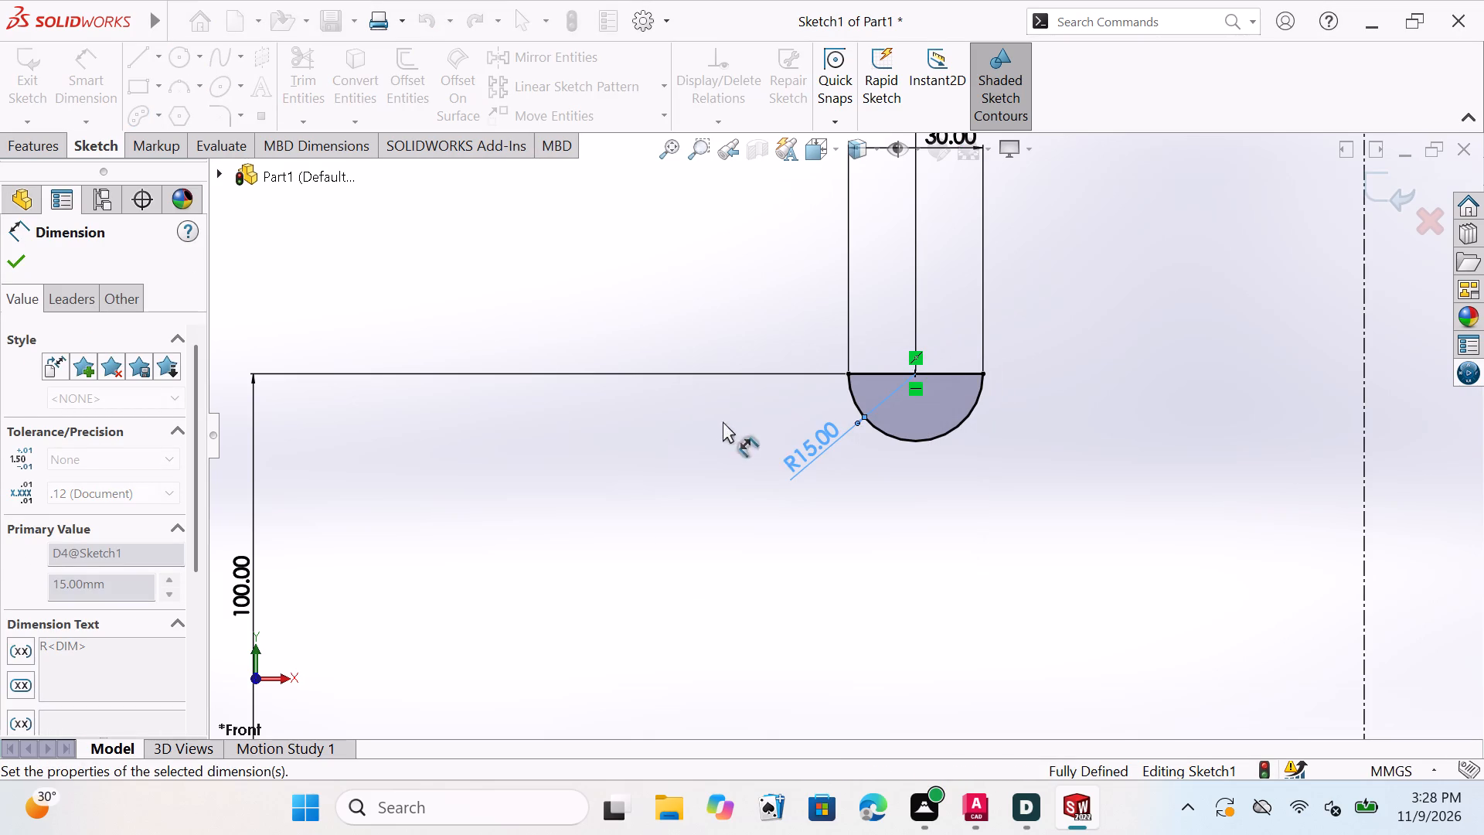
scroll(931, 456, up, 3)
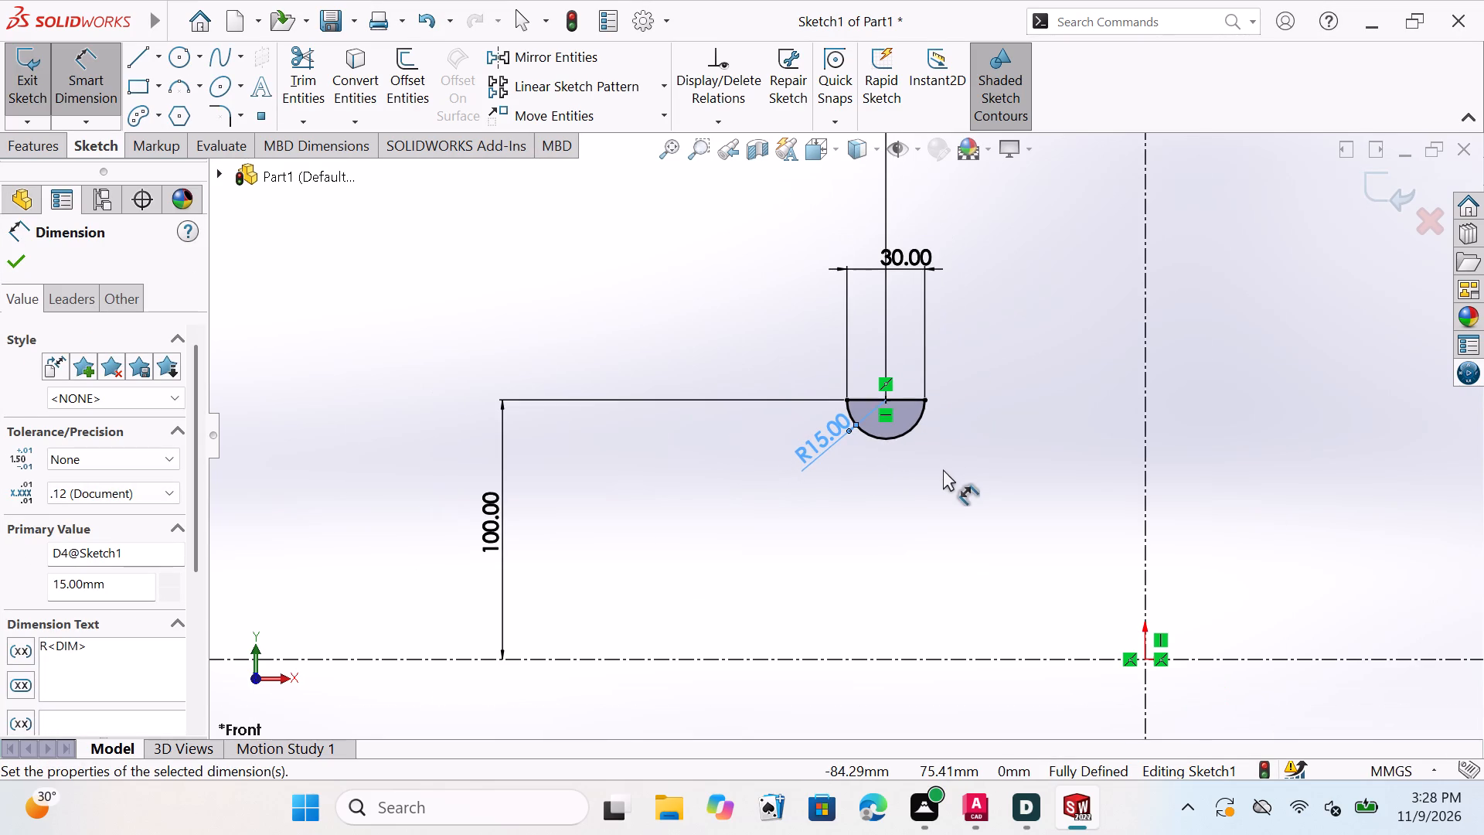
click(17, 264)
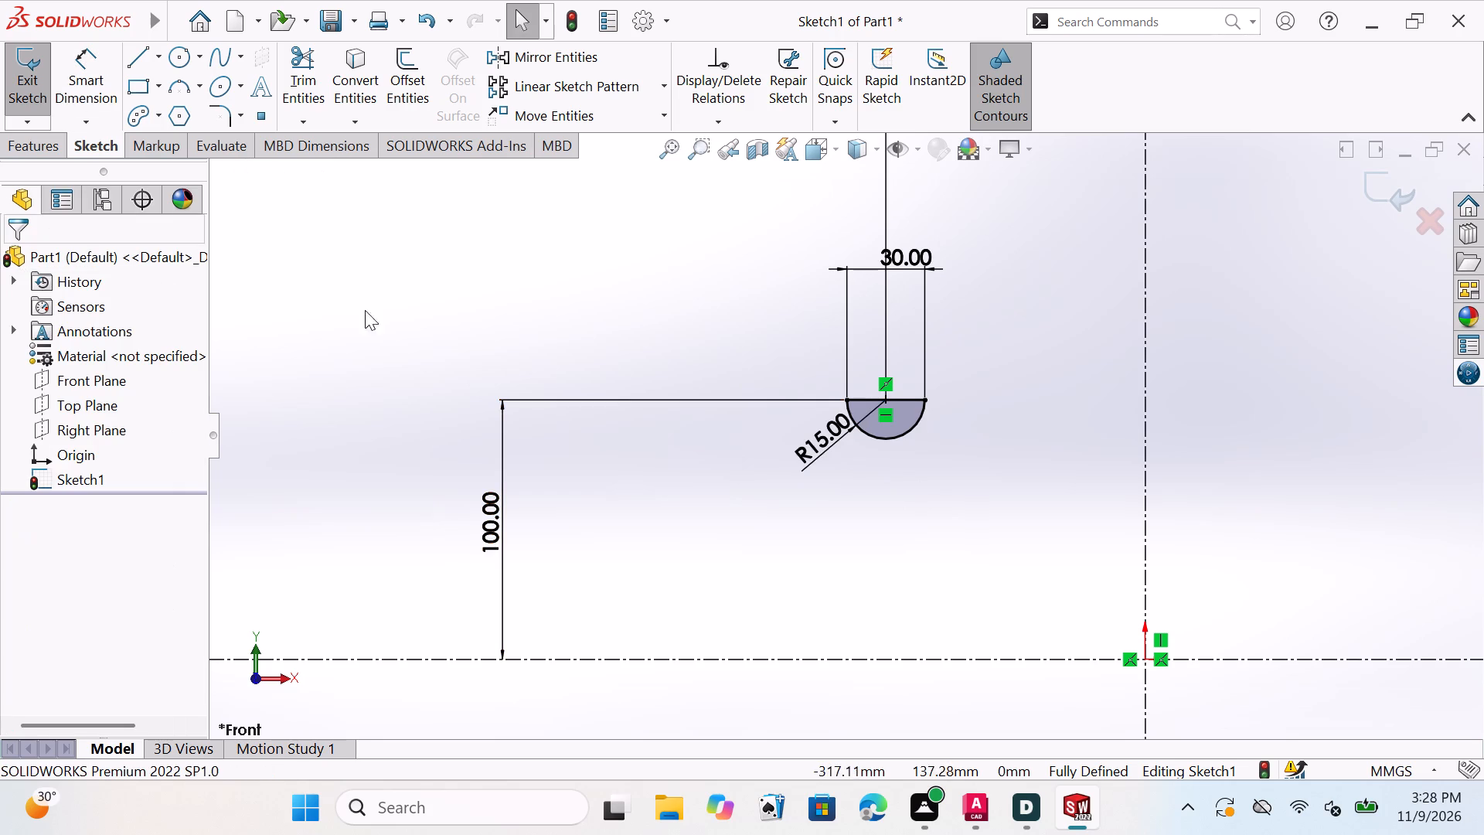
key(Escape)
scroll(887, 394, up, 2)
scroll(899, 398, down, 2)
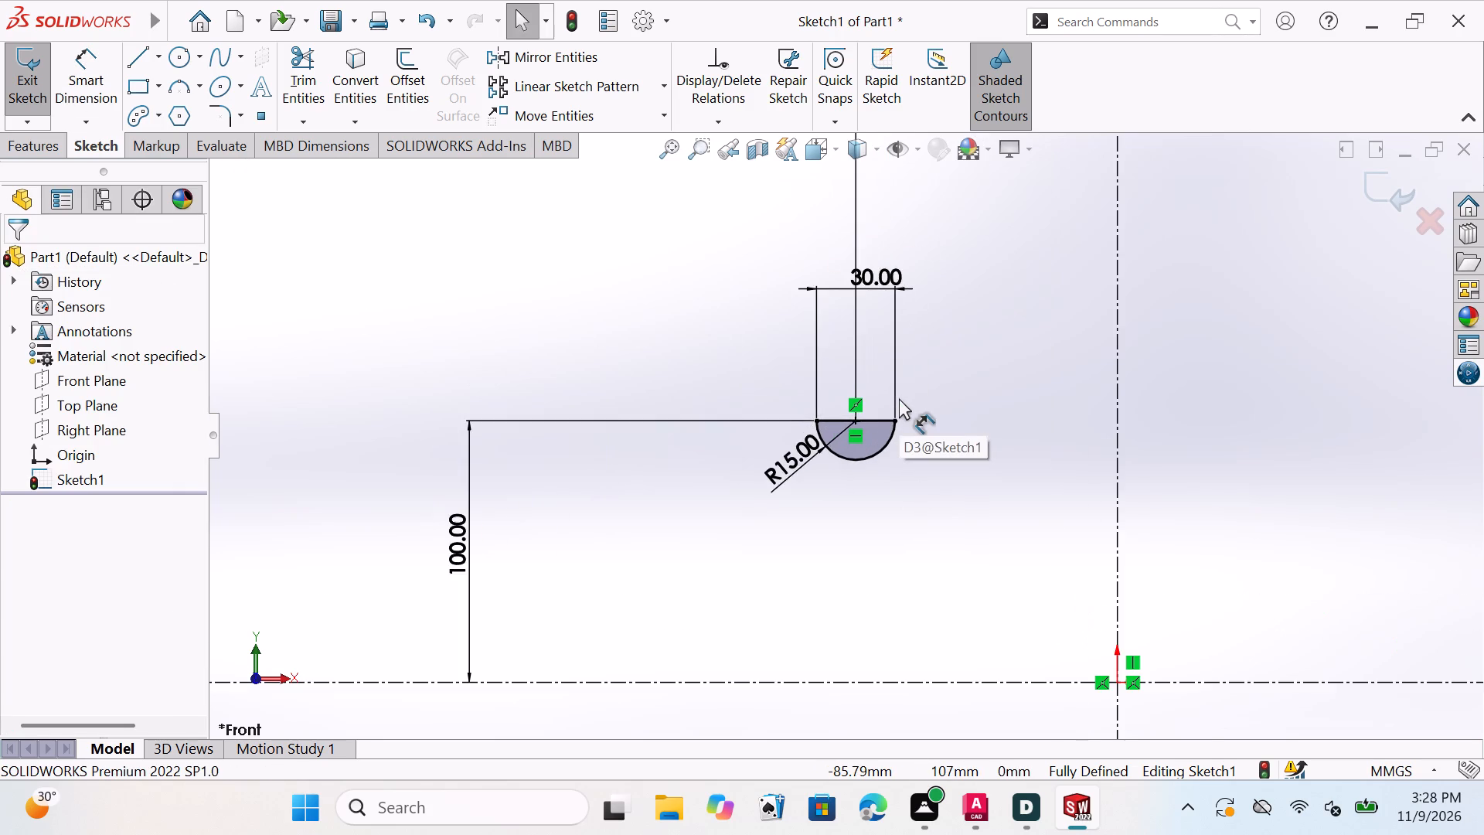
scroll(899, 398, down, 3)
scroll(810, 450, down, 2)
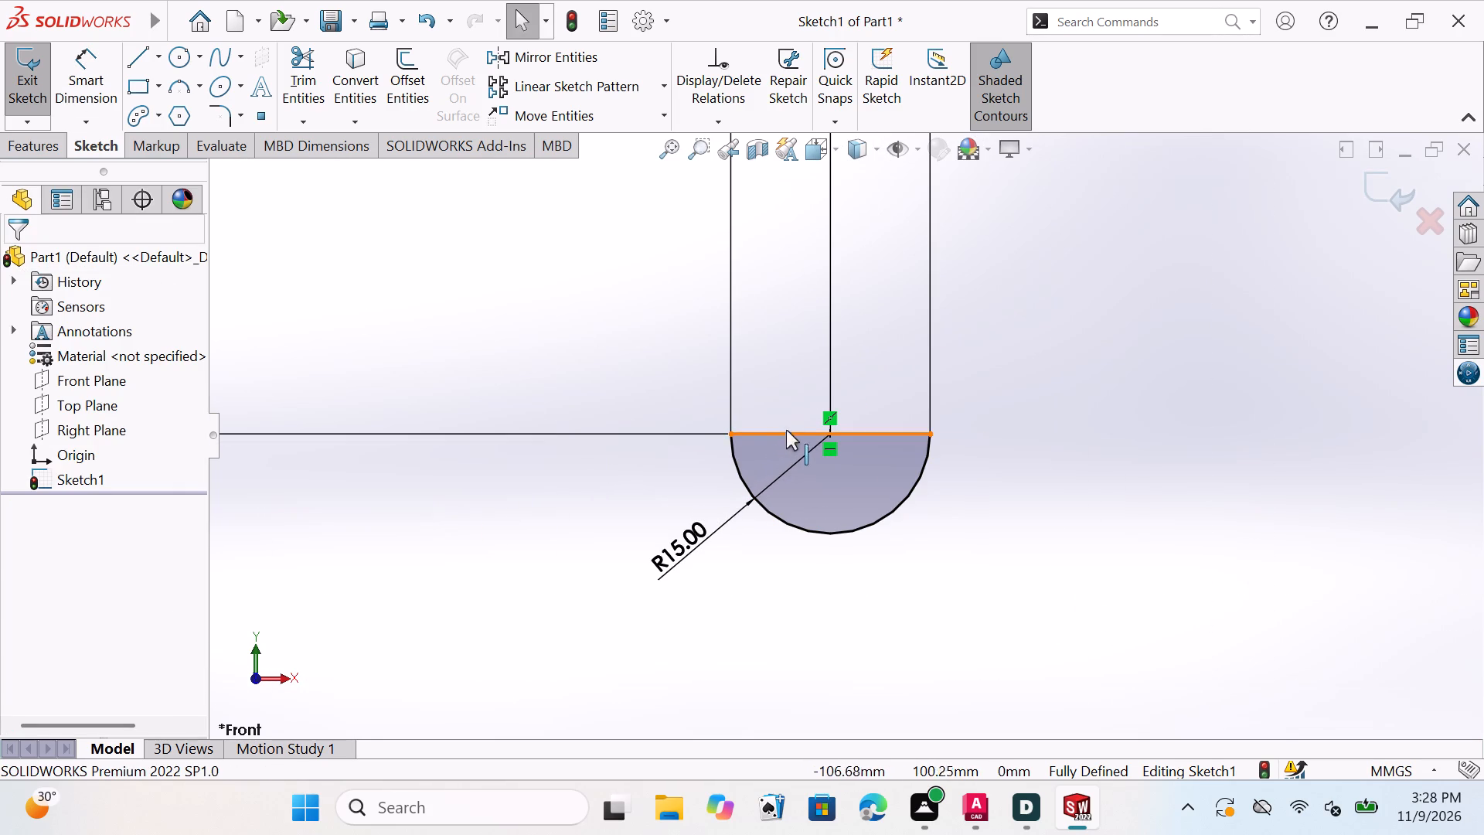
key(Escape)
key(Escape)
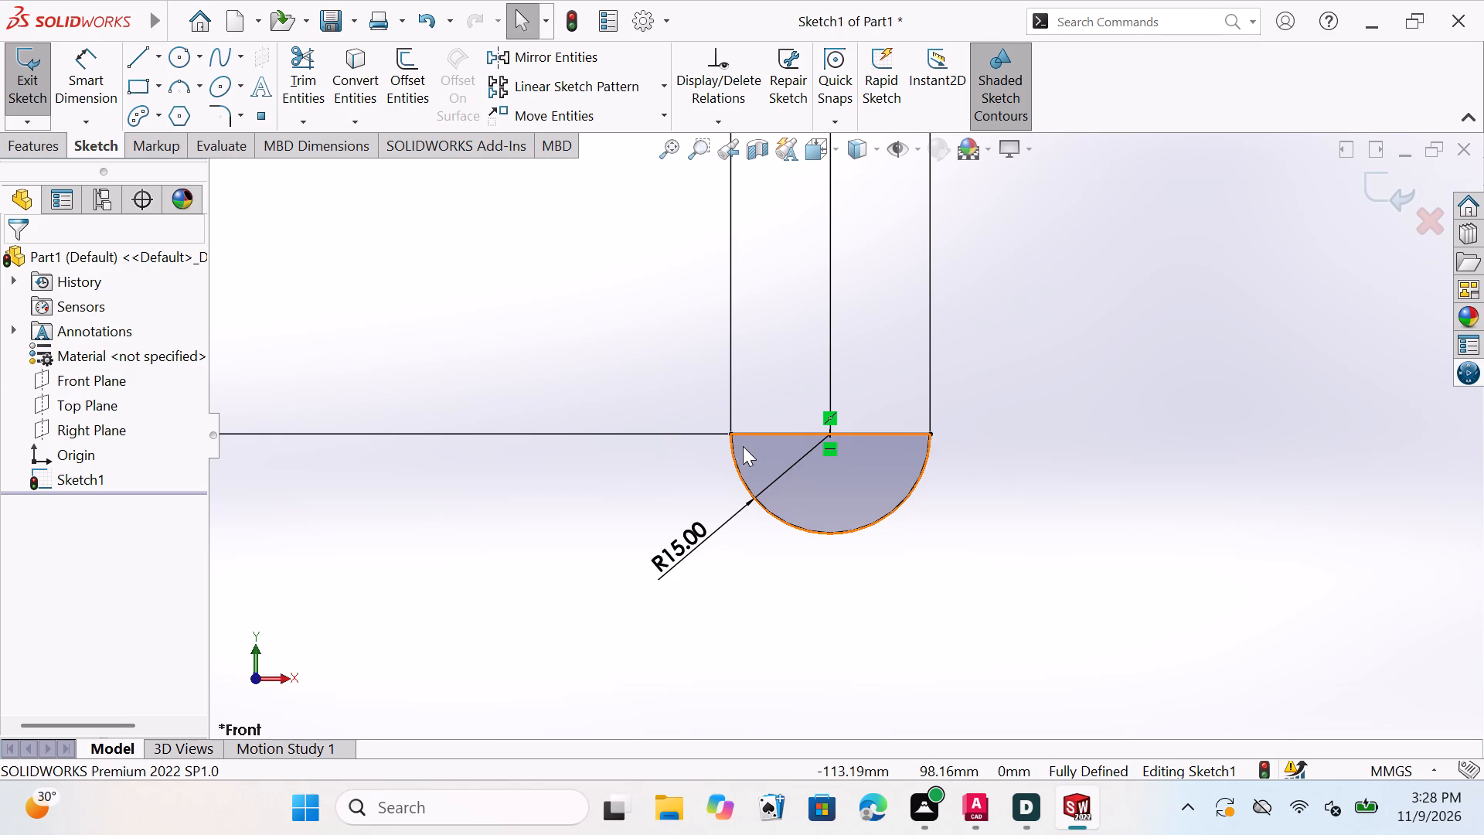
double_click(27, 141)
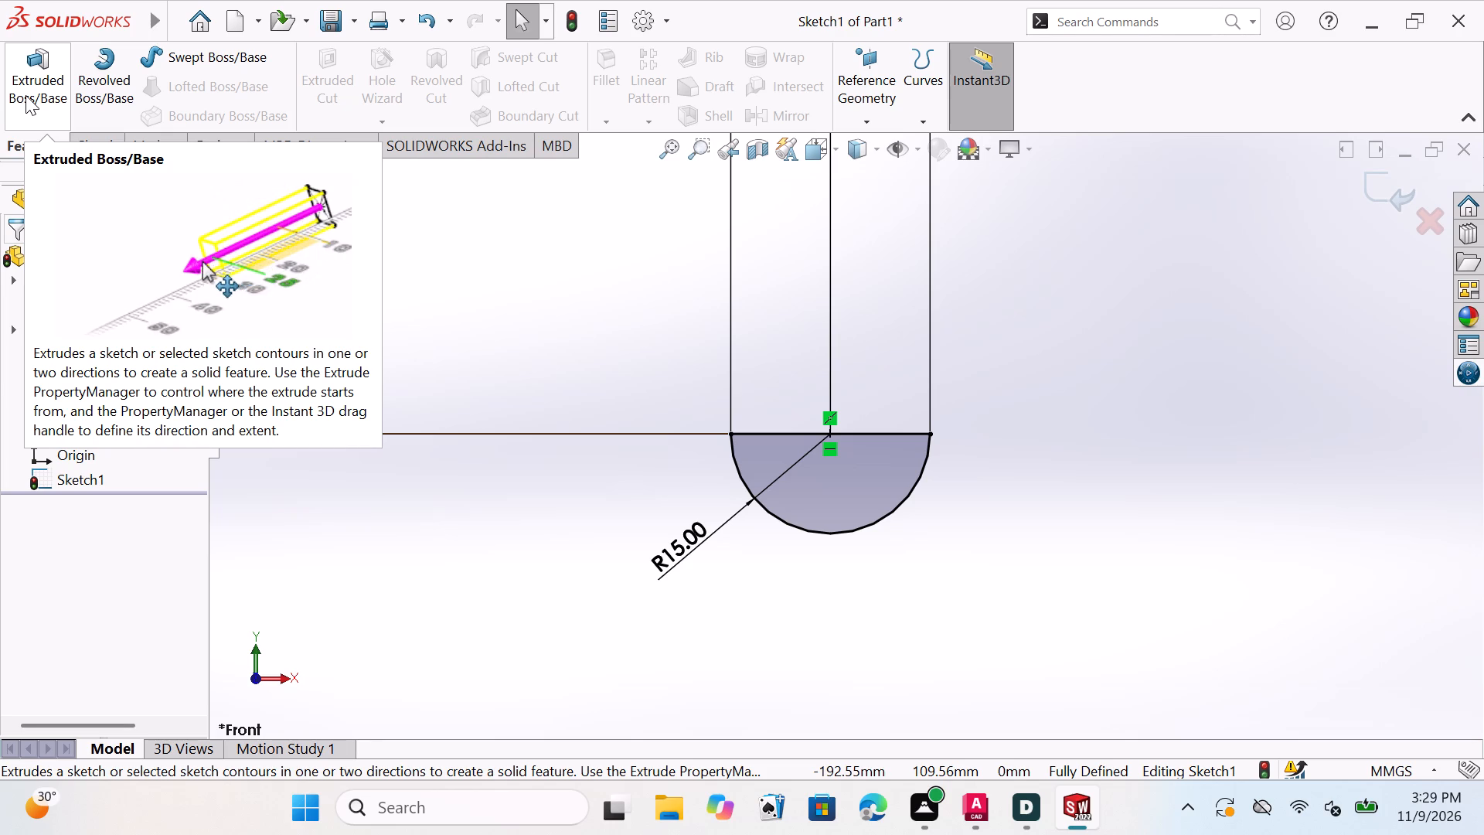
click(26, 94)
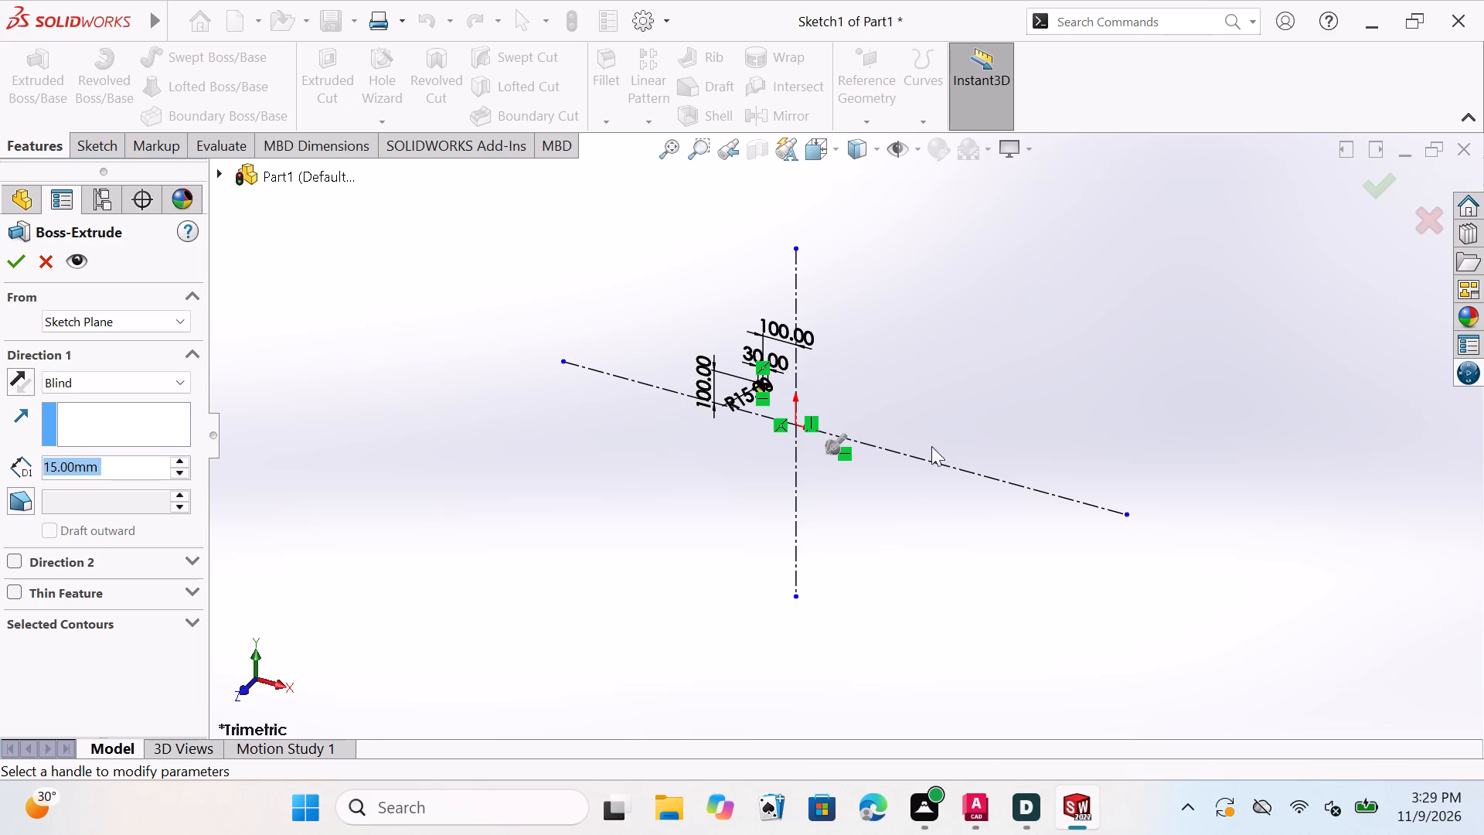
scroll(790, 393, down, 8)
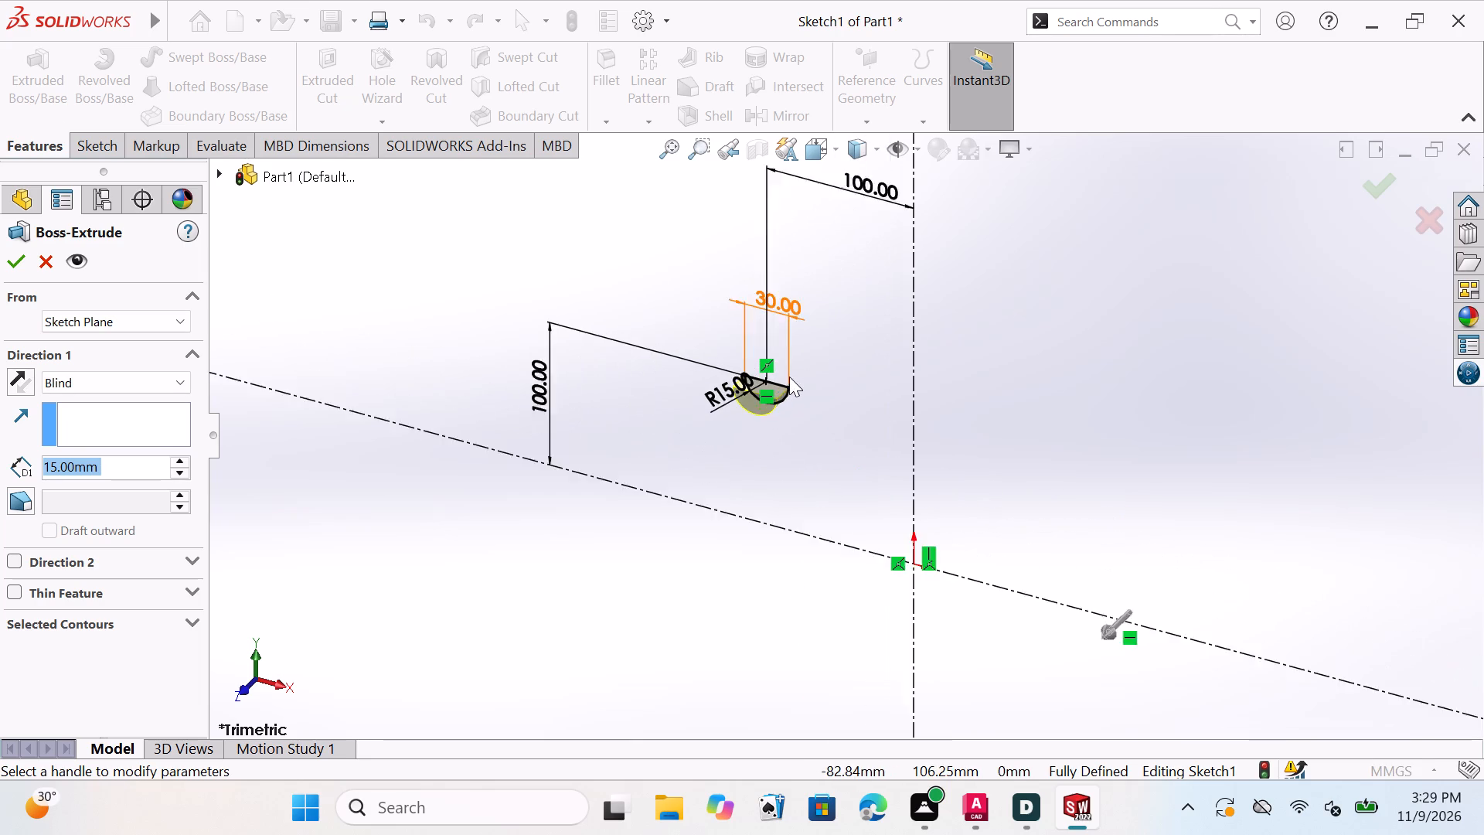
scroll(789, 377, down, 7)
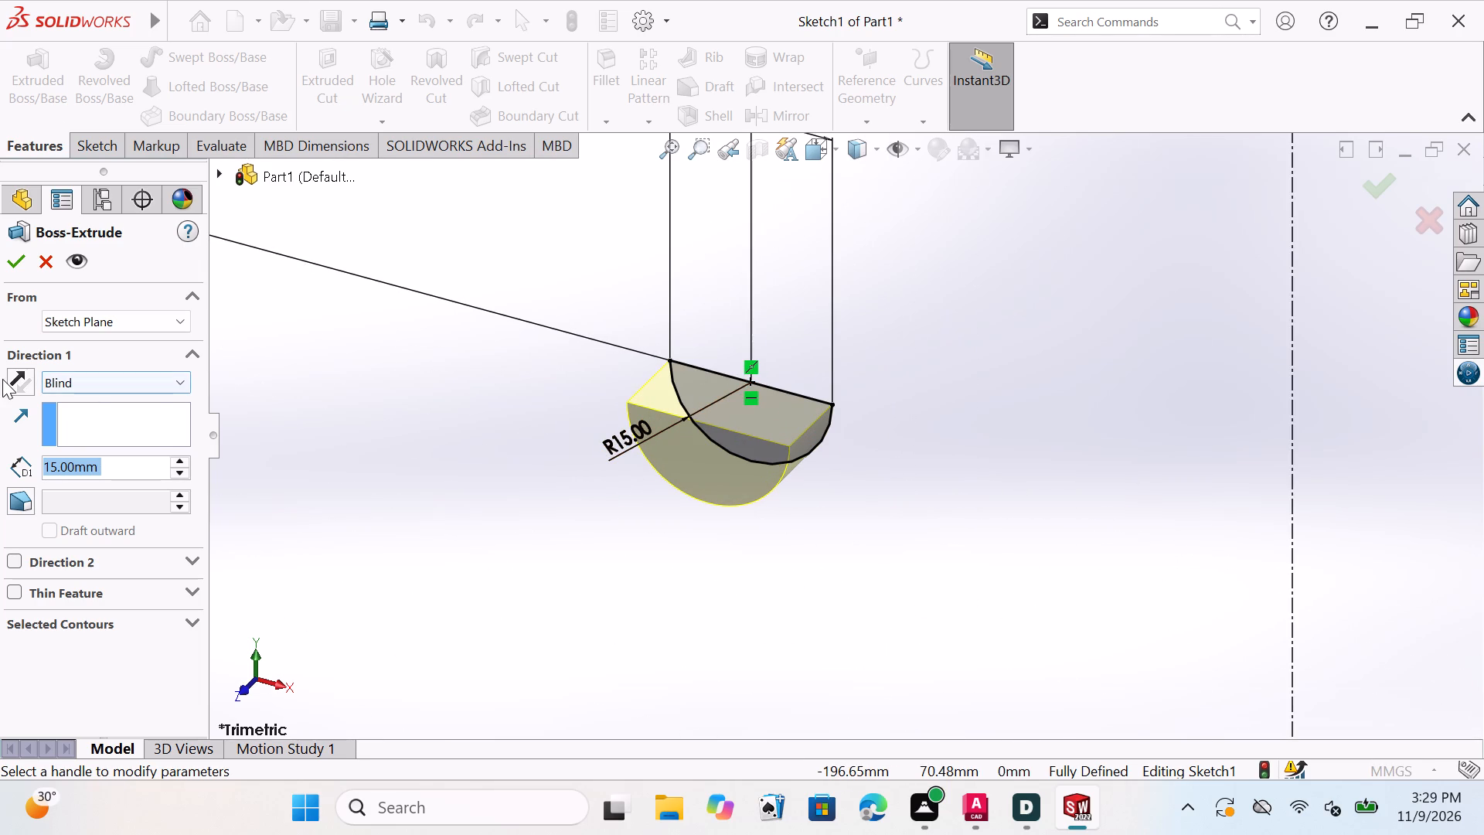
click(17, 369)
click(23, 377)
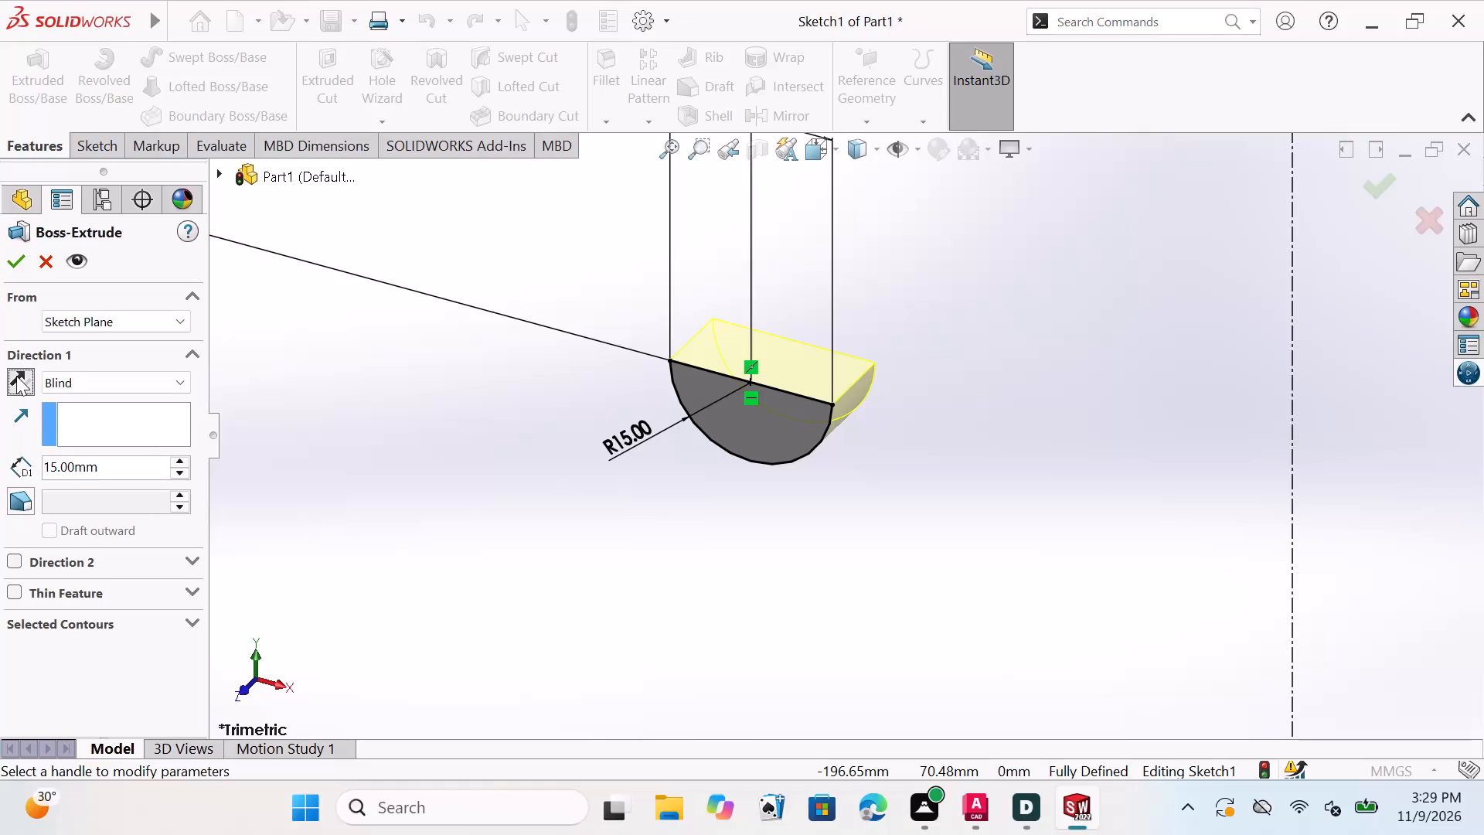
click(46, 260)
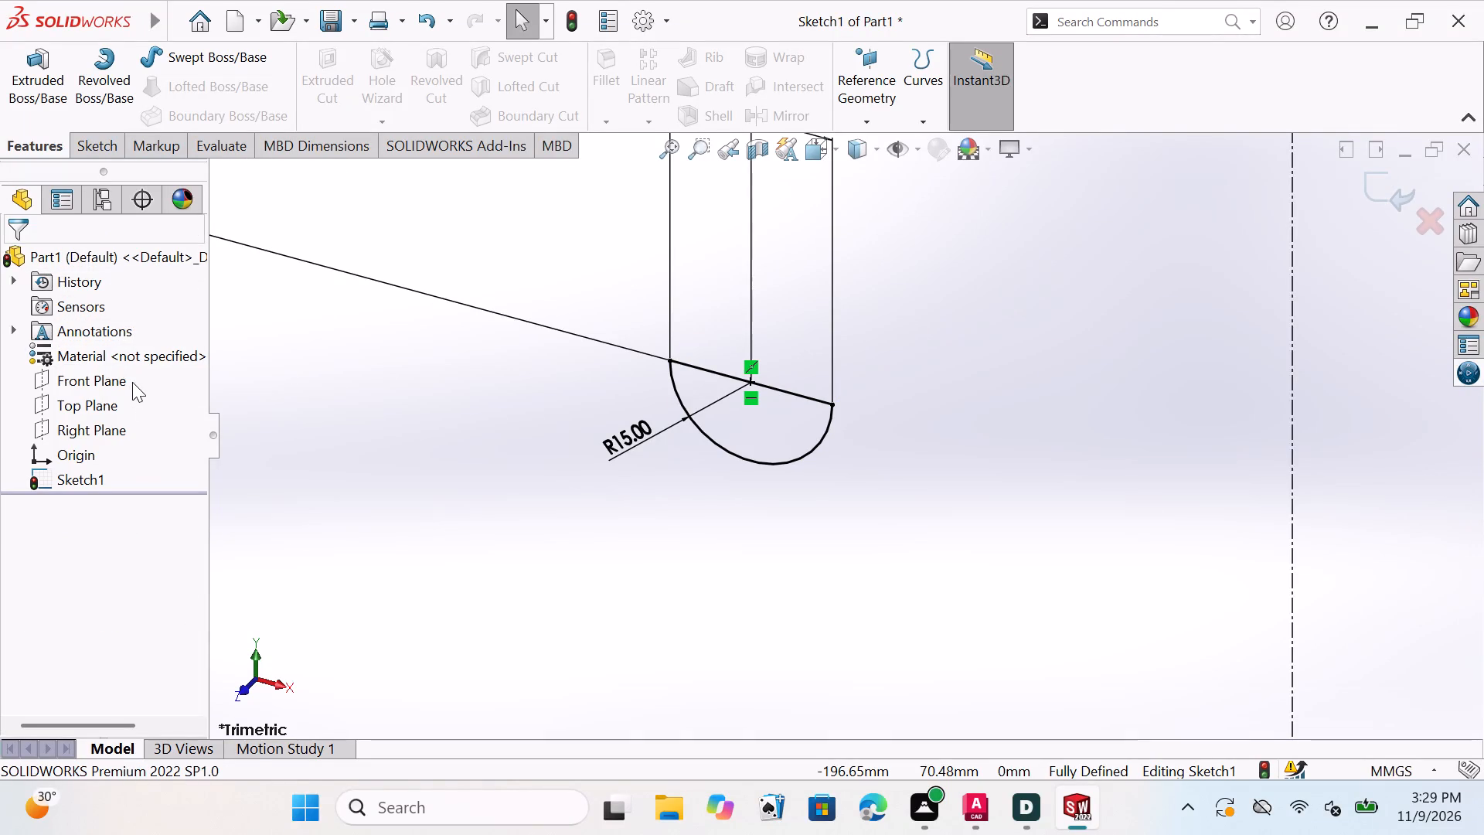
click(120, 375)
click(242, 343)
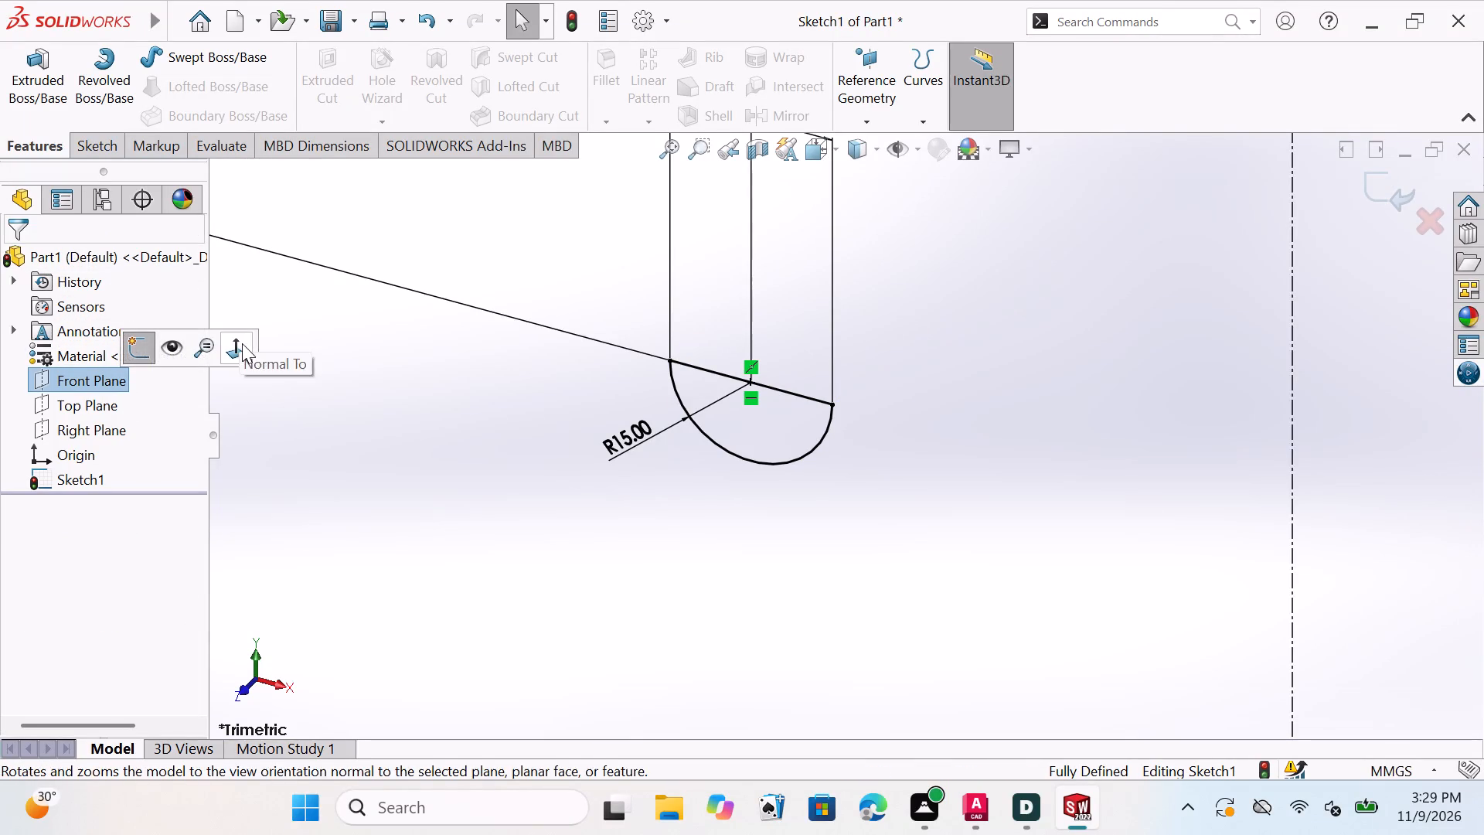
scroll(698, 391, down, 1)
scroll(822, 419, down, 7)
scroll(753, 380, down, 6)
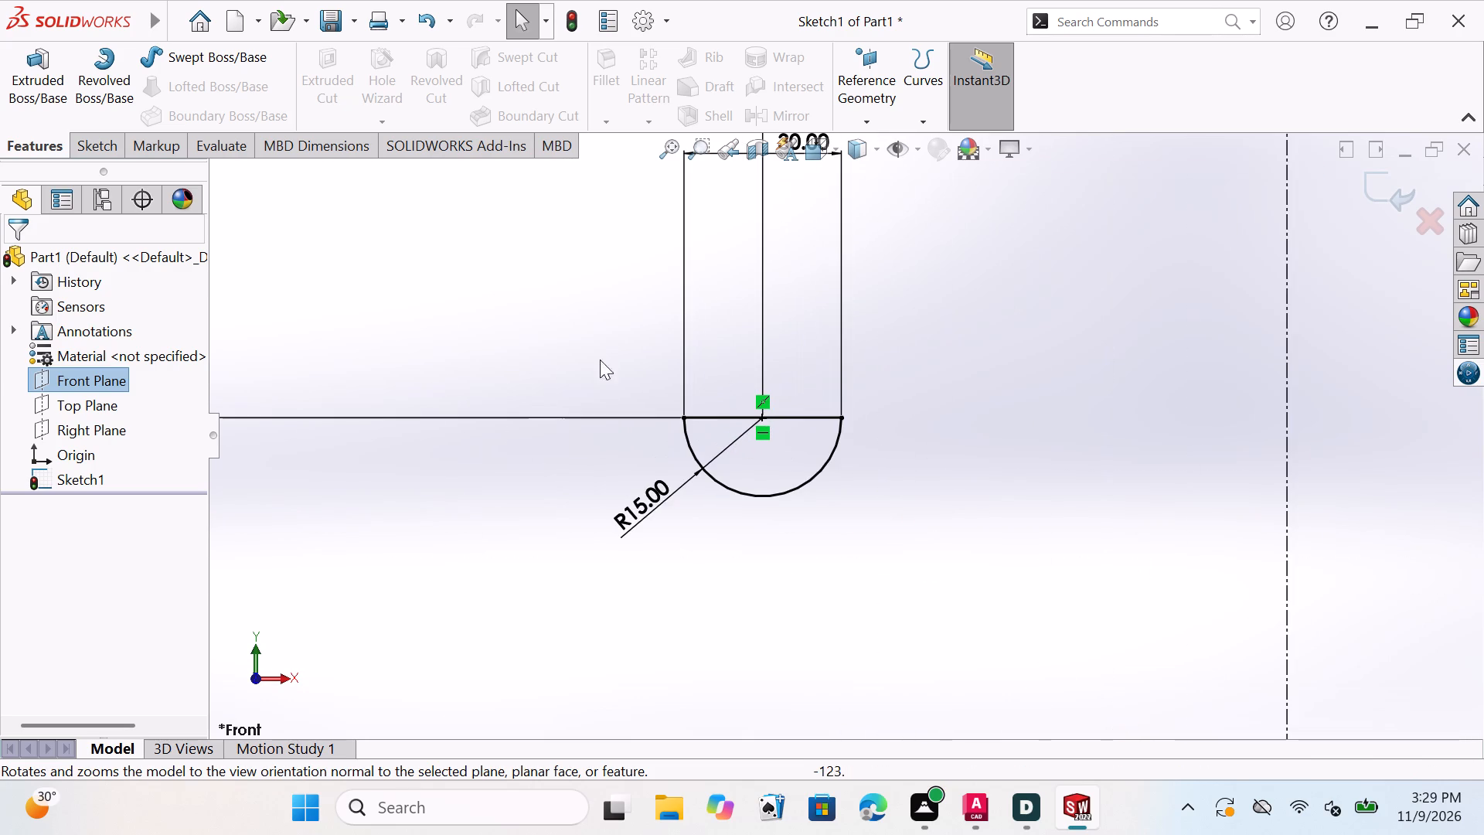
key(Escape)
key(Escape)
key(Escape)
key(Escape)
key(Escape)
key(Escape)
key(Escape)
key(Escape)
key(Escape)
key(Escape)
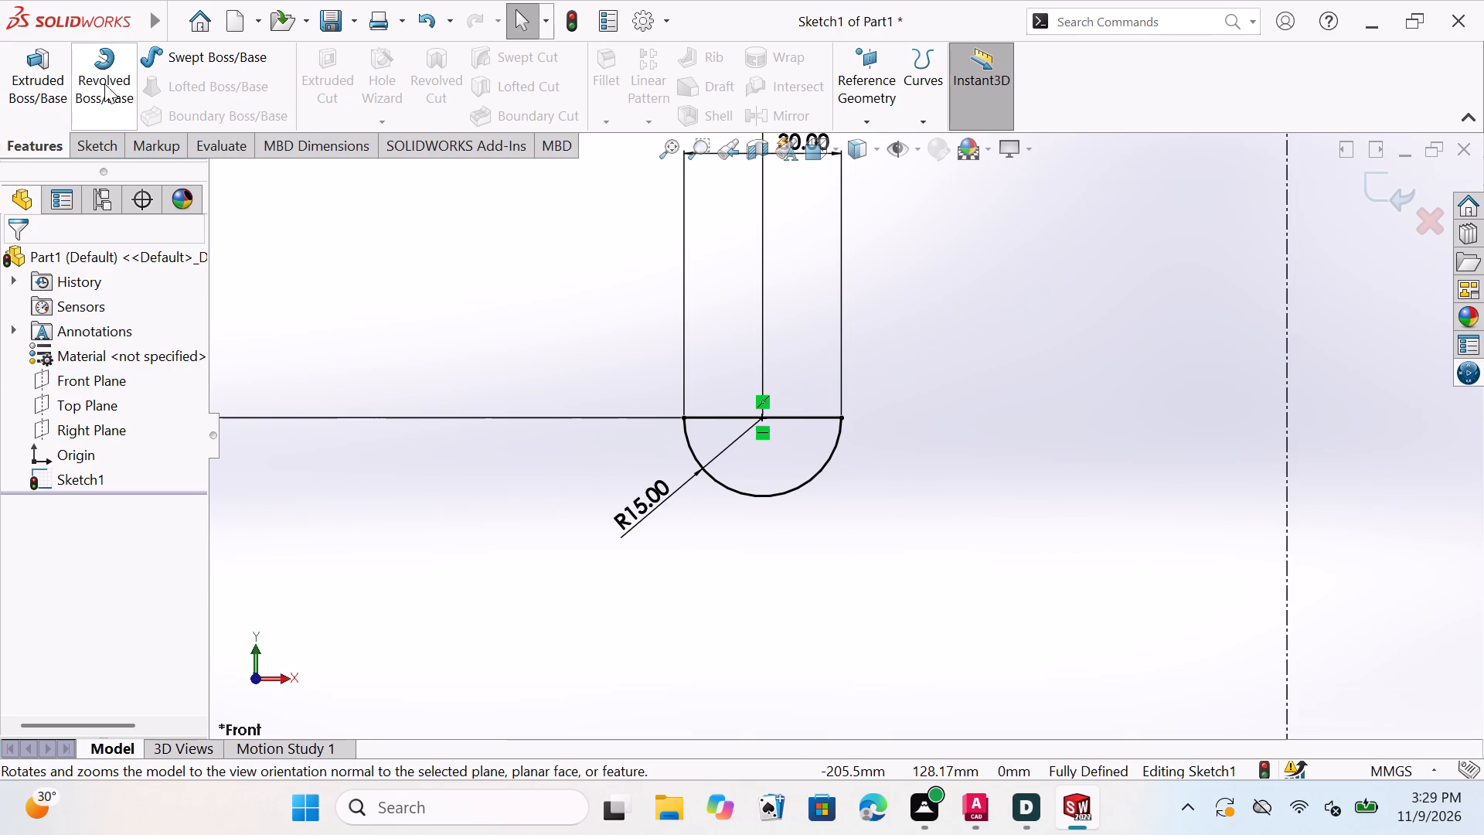
Start a revolved boss and choose the closed semicircular region as its contour.
click(104, 83)
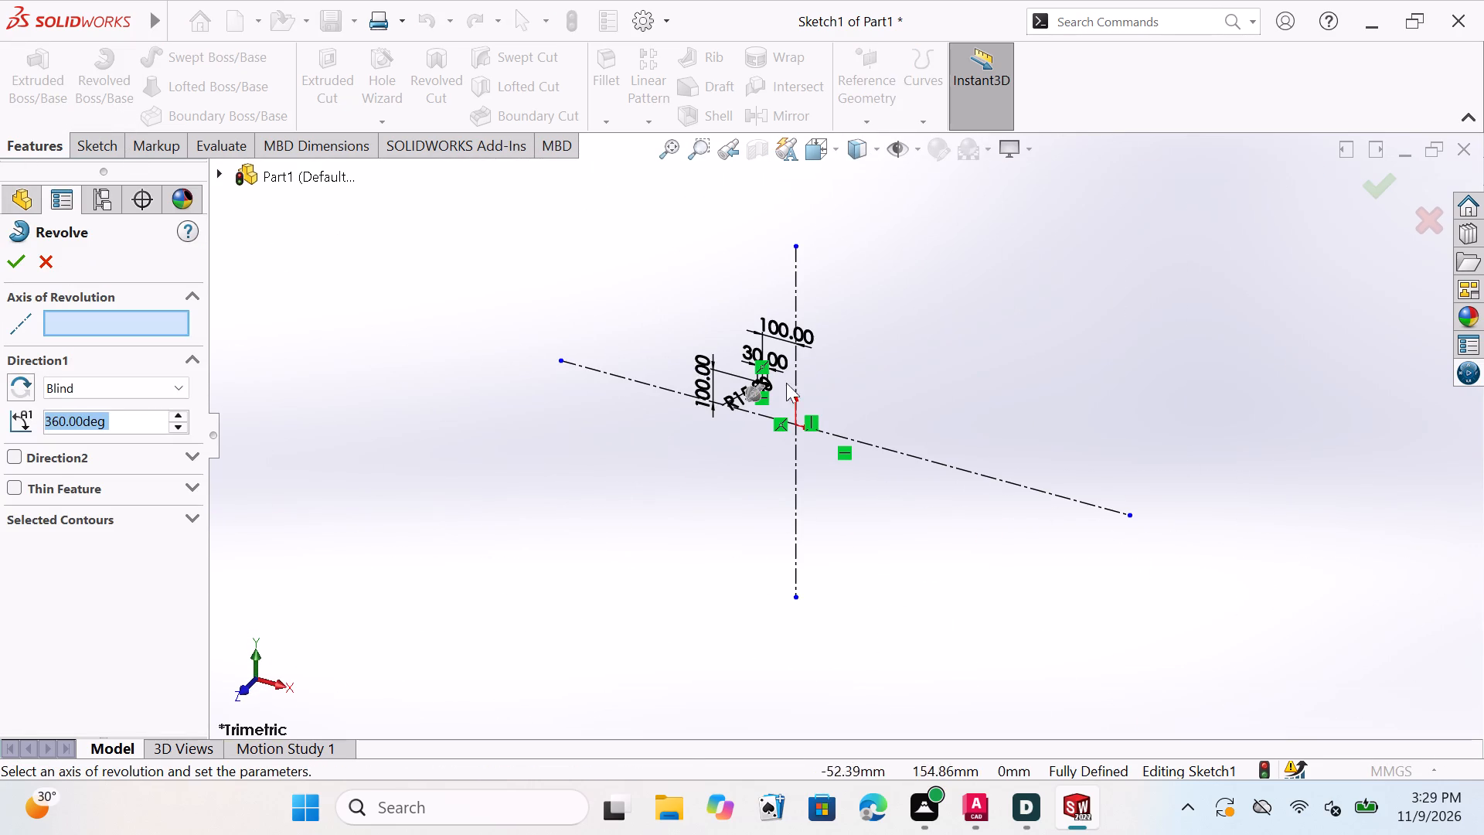
scroll(769, 388, down, 9)
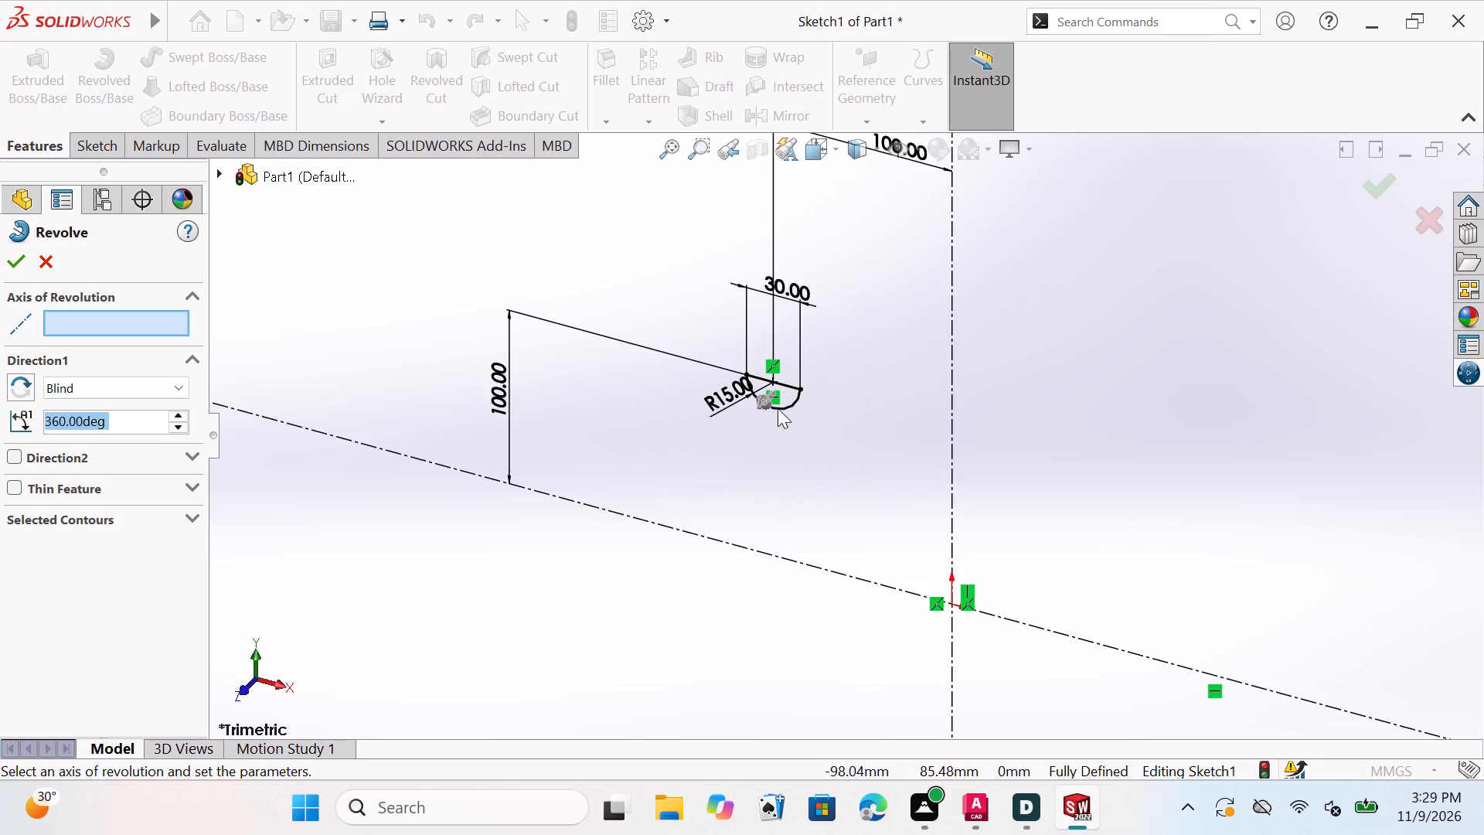
scroll(778, 407, down, 9)
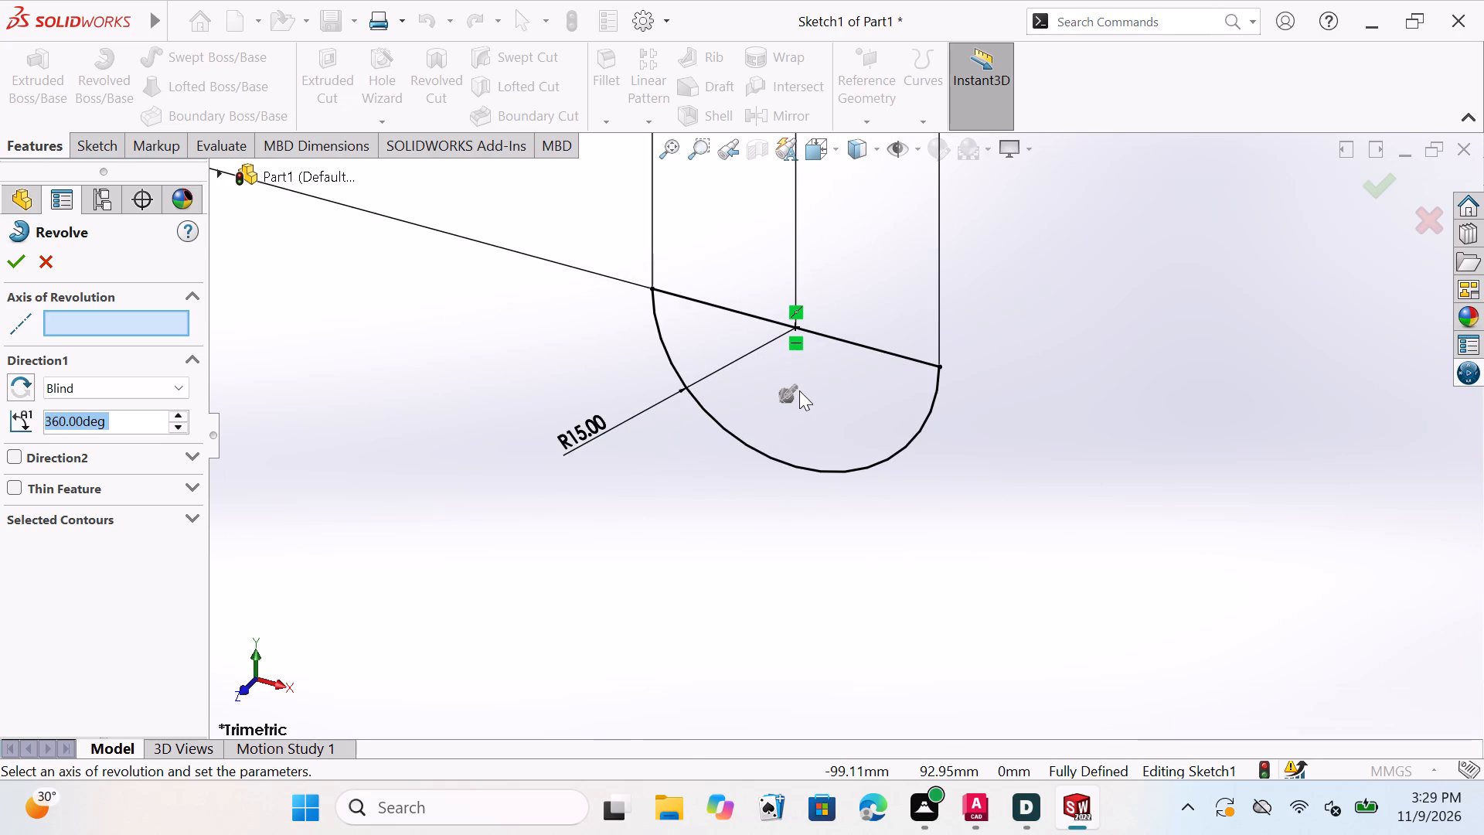
scroll(799, 390, down, 1)
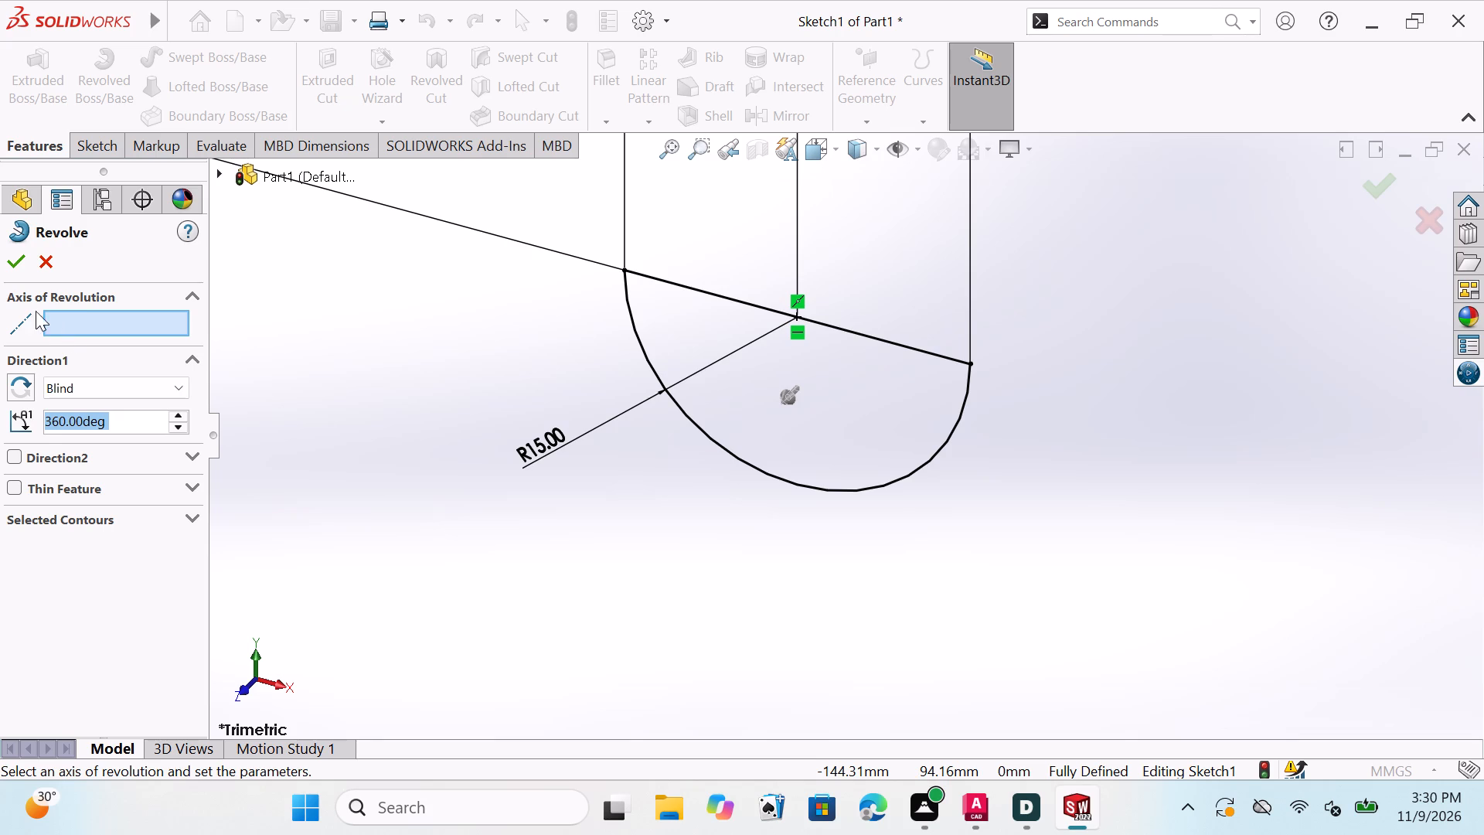
click(83, 319)
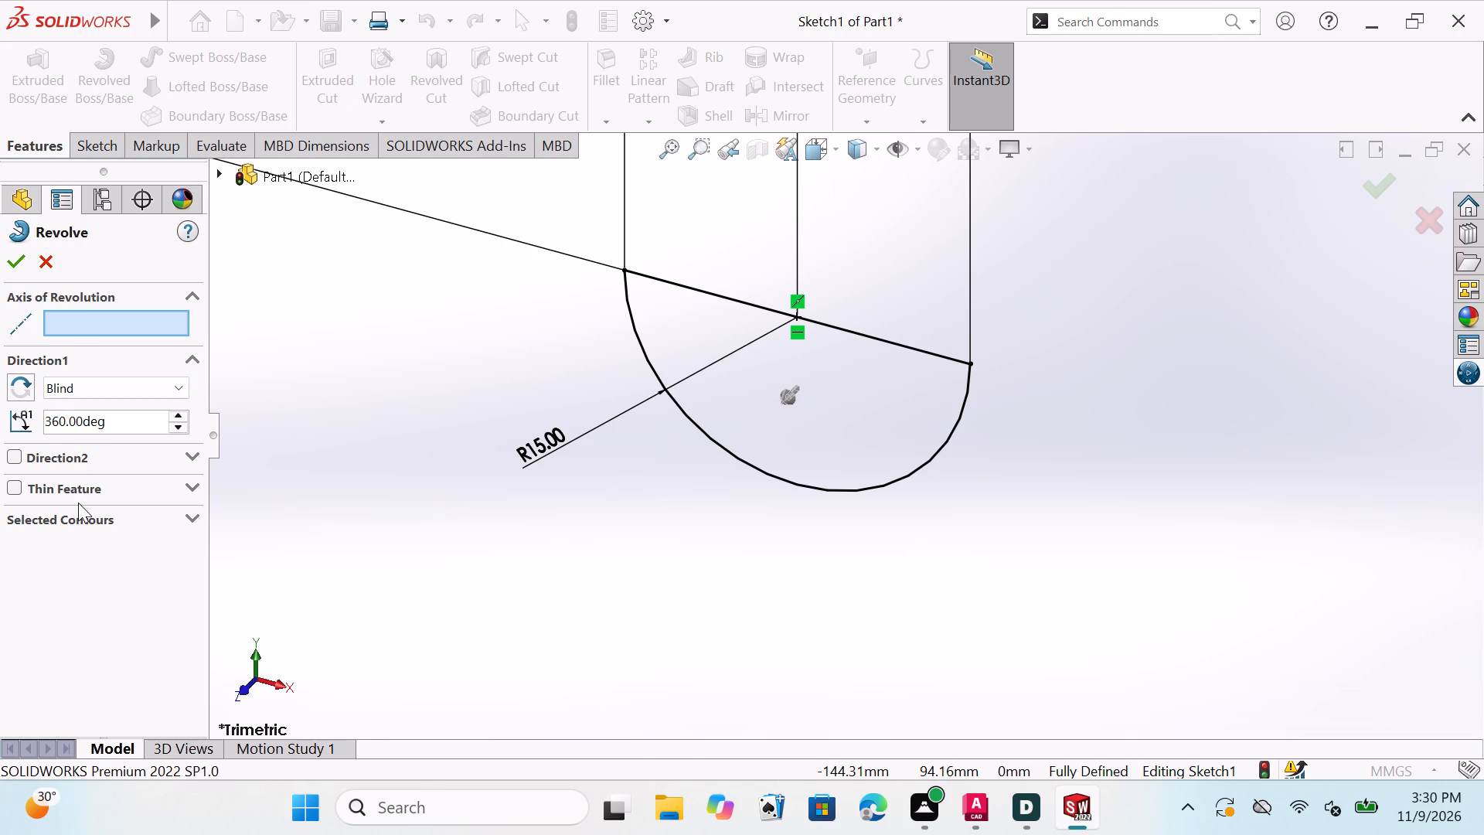
double_click(71, 520)
double_click(29, 505)
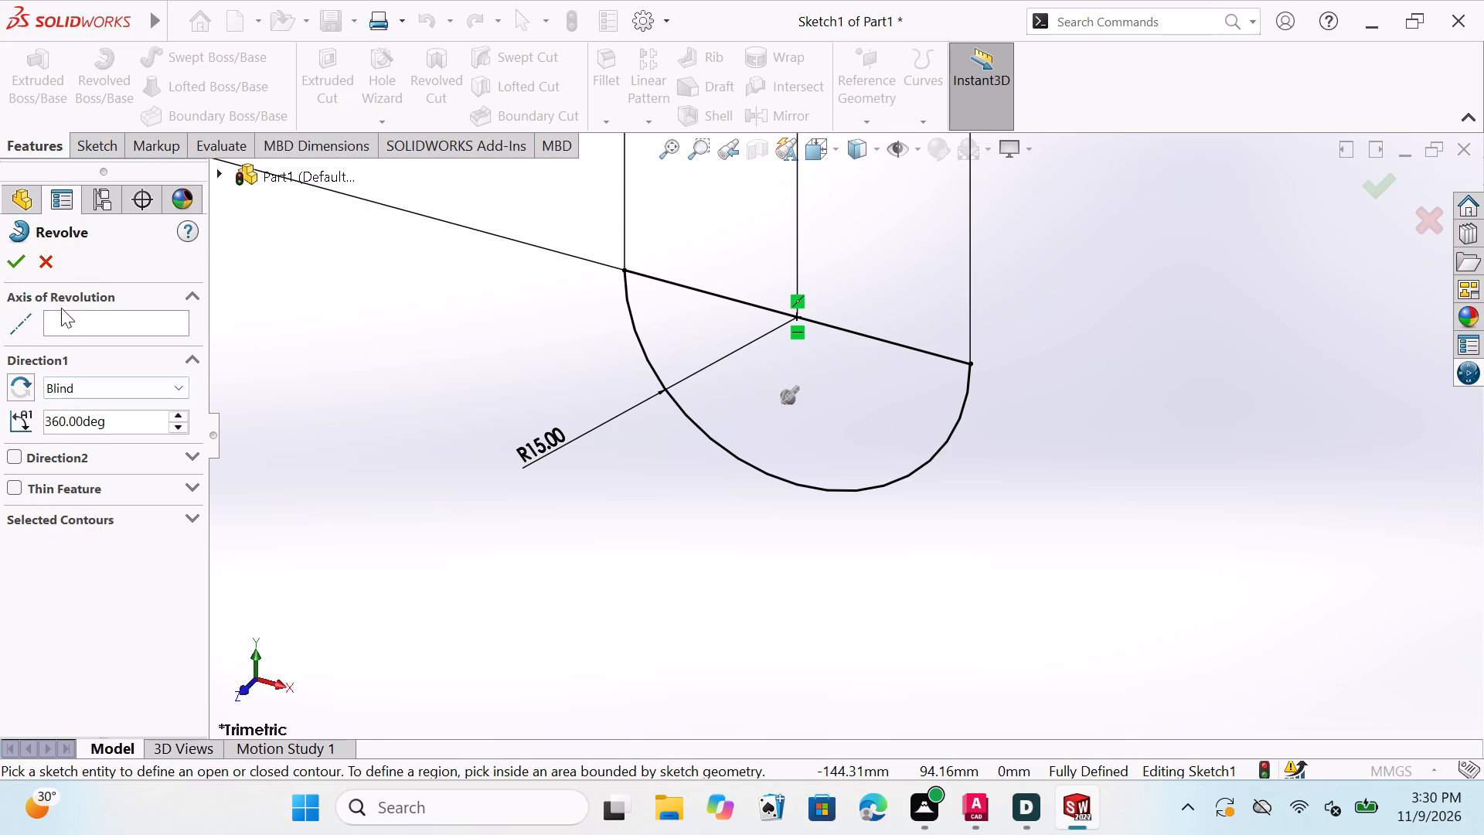
double_click(79, 324)
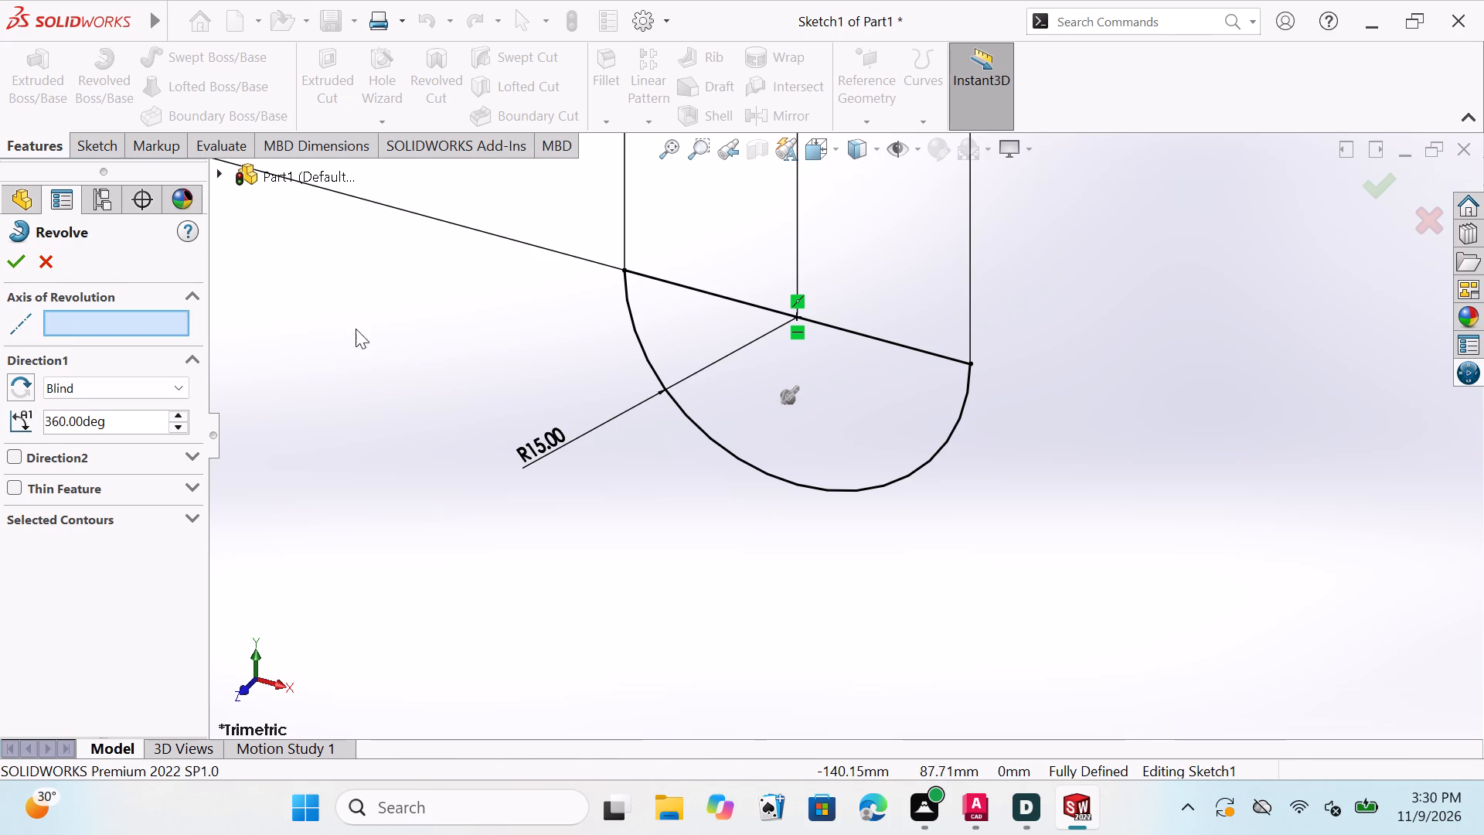
click(13, 257)
double_click(13, 258)
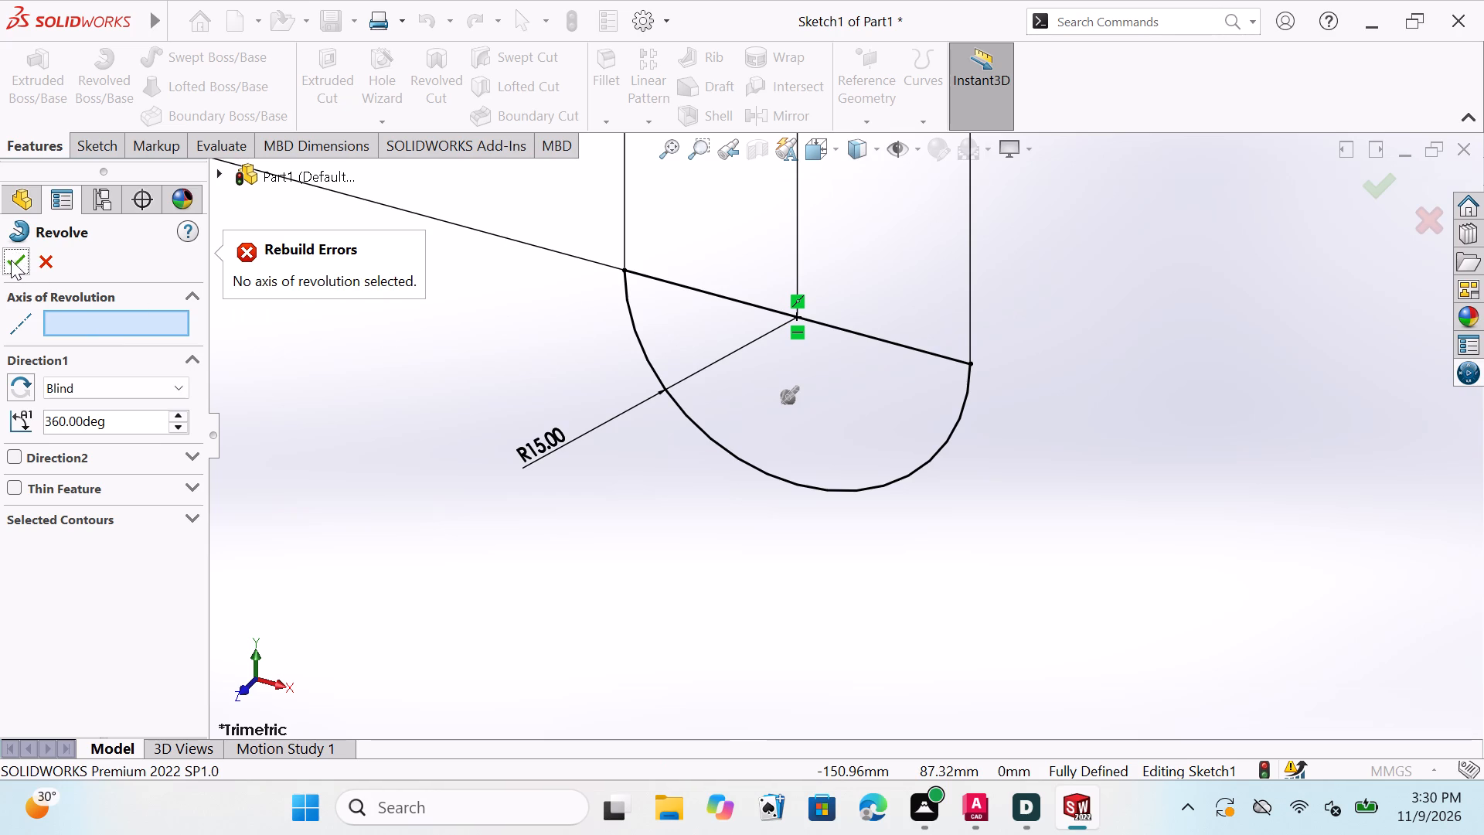
click(102, 324)
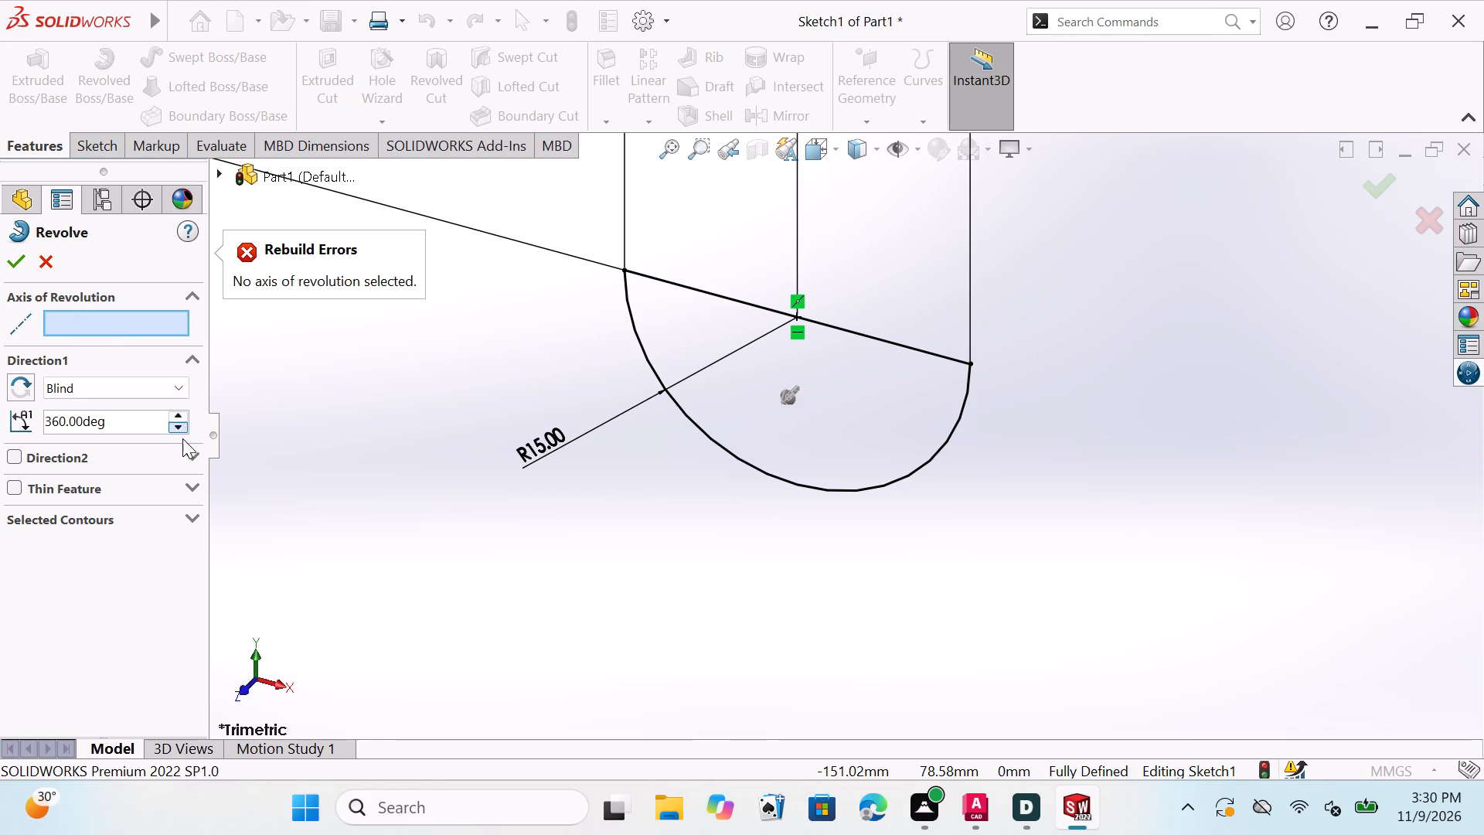
double_click(156, 514)
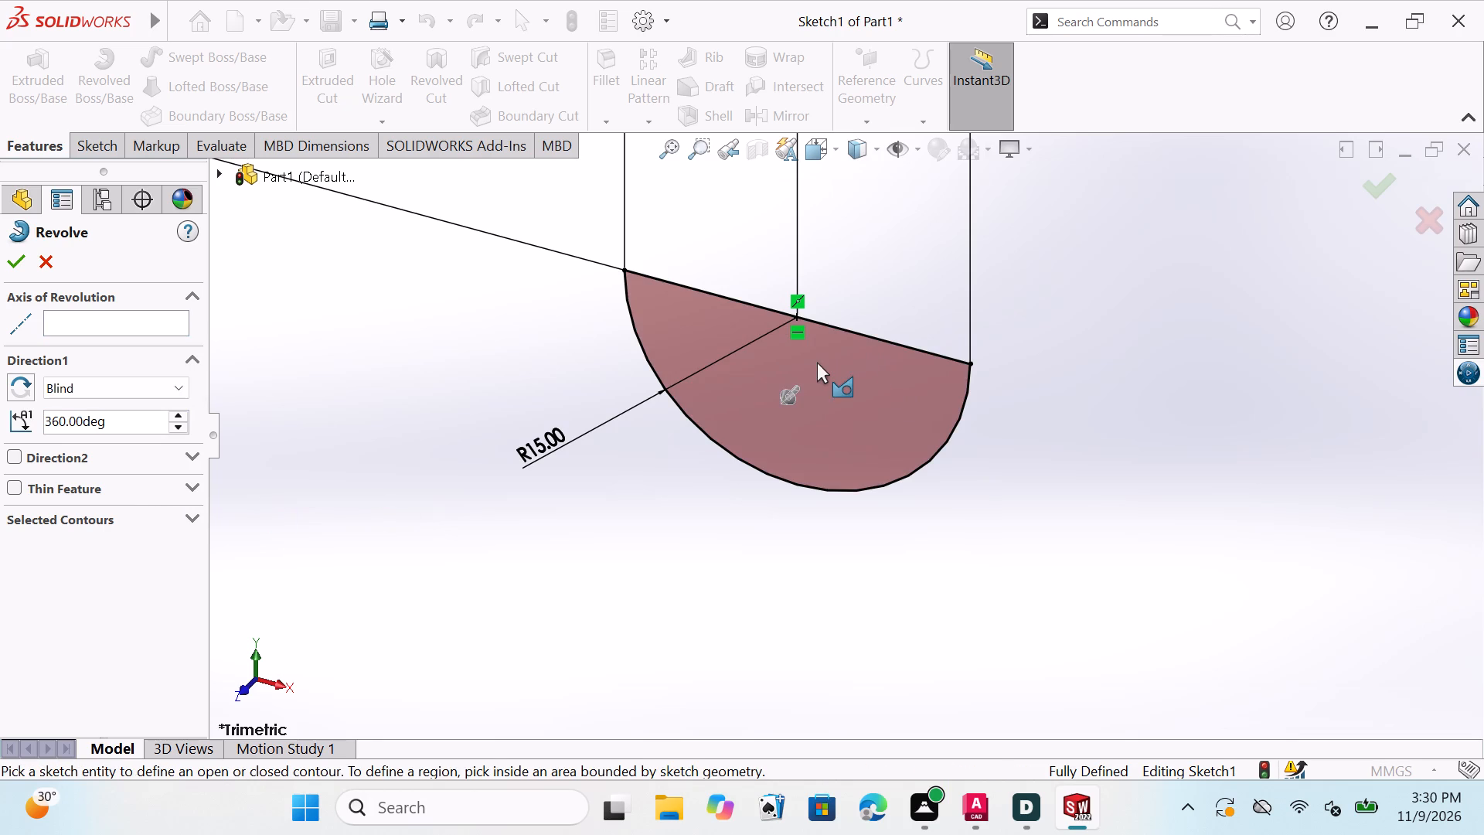
click(807, 366)
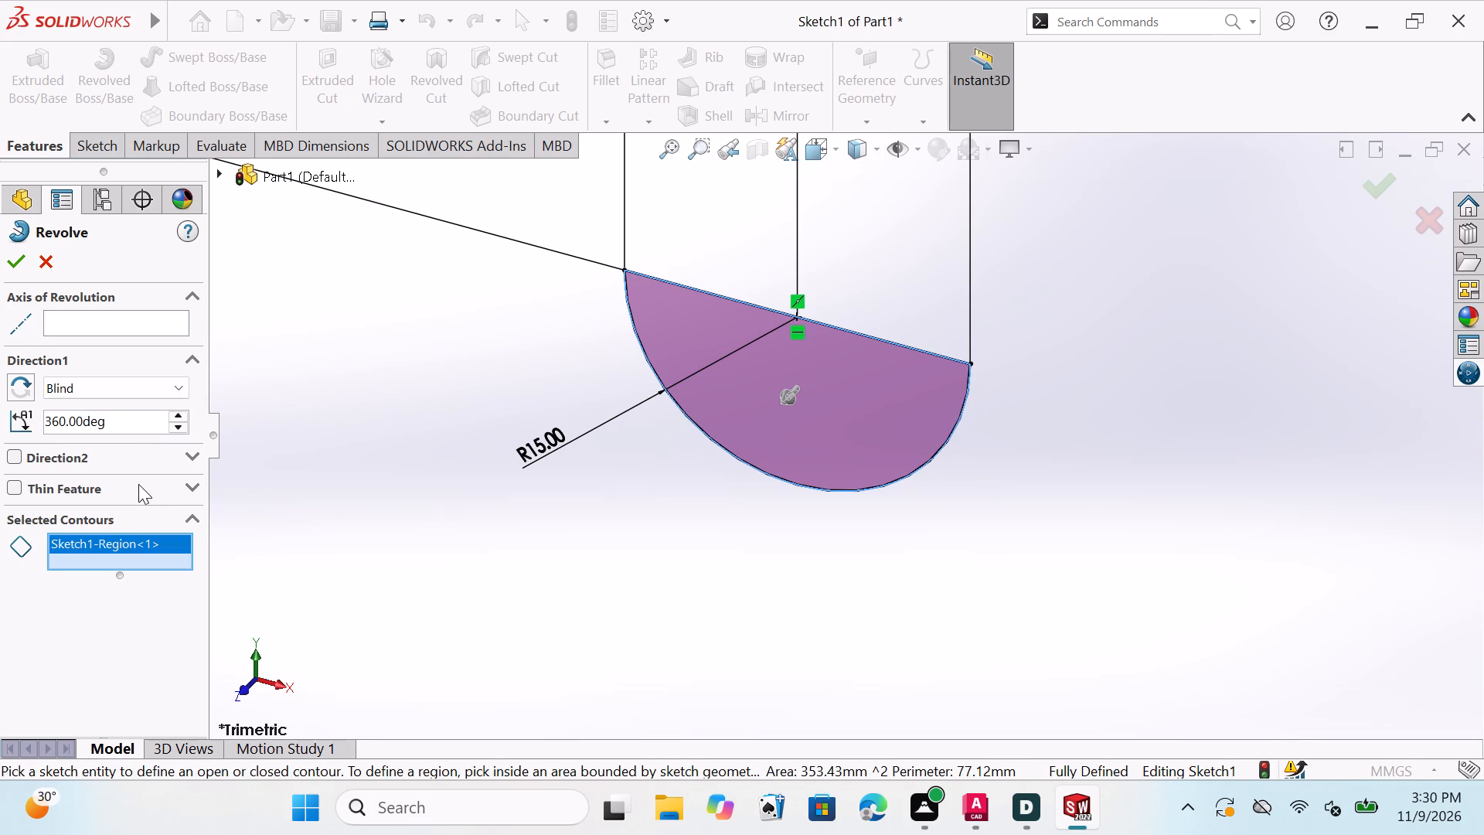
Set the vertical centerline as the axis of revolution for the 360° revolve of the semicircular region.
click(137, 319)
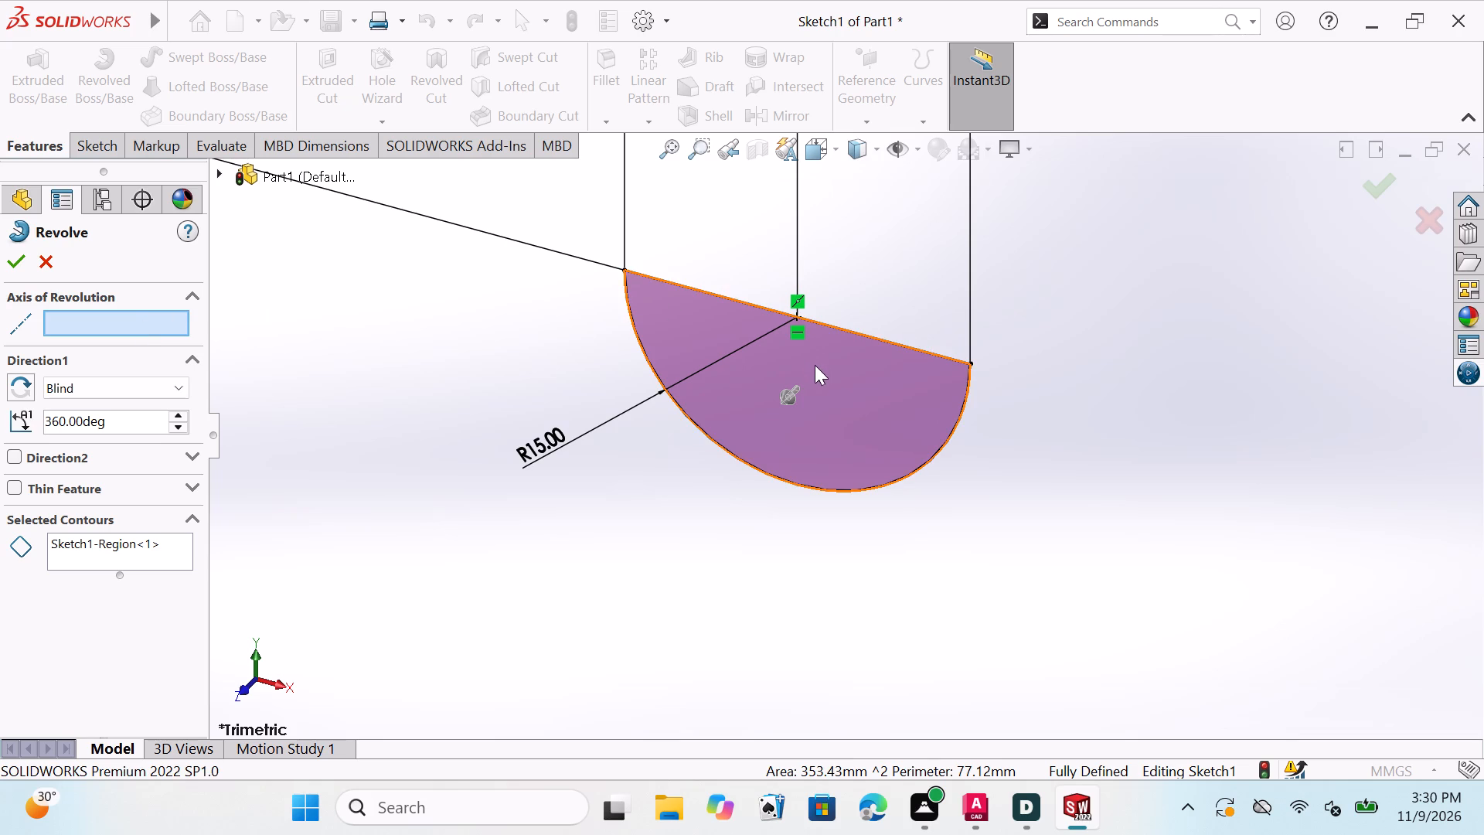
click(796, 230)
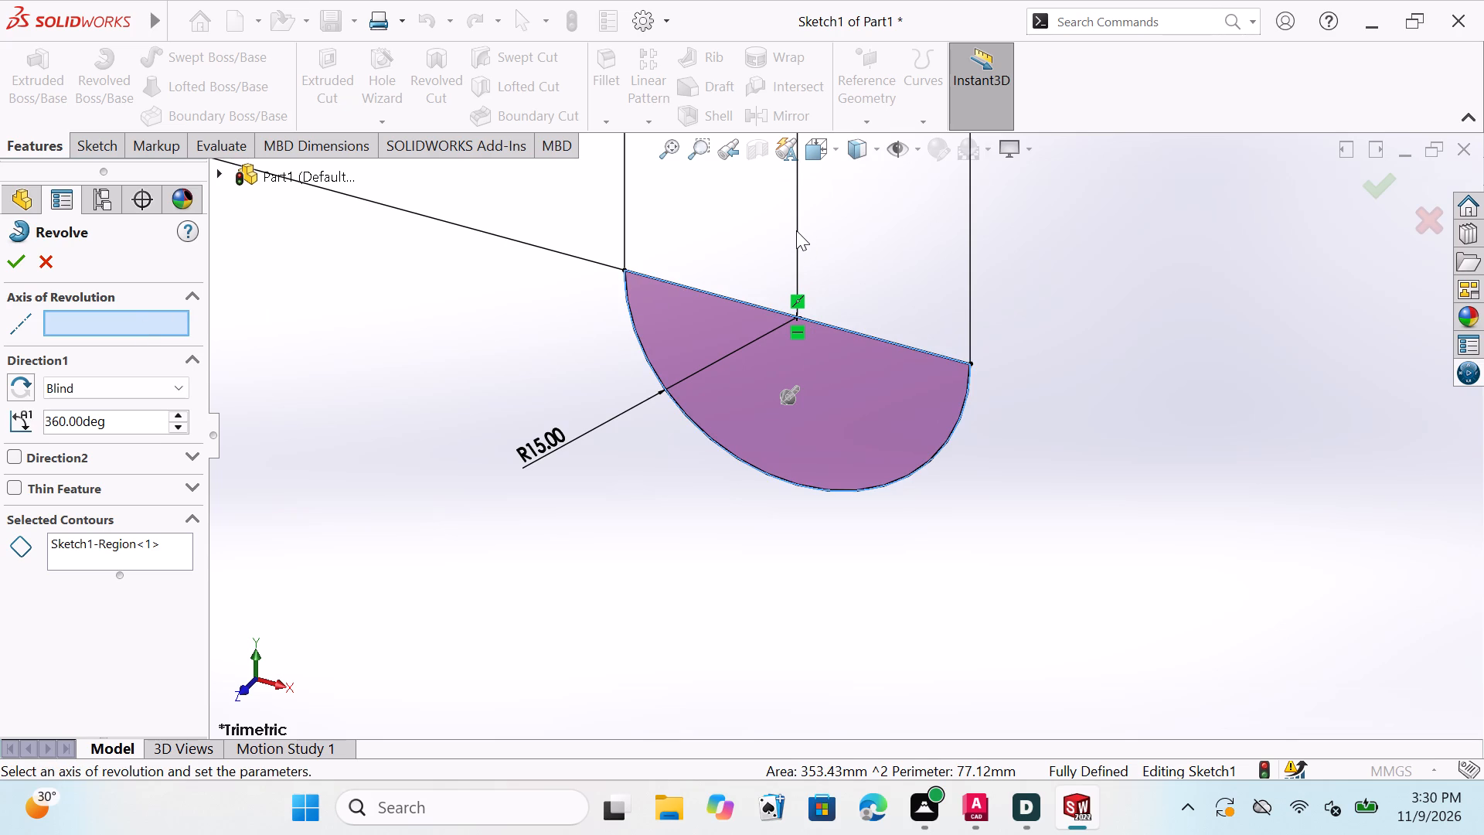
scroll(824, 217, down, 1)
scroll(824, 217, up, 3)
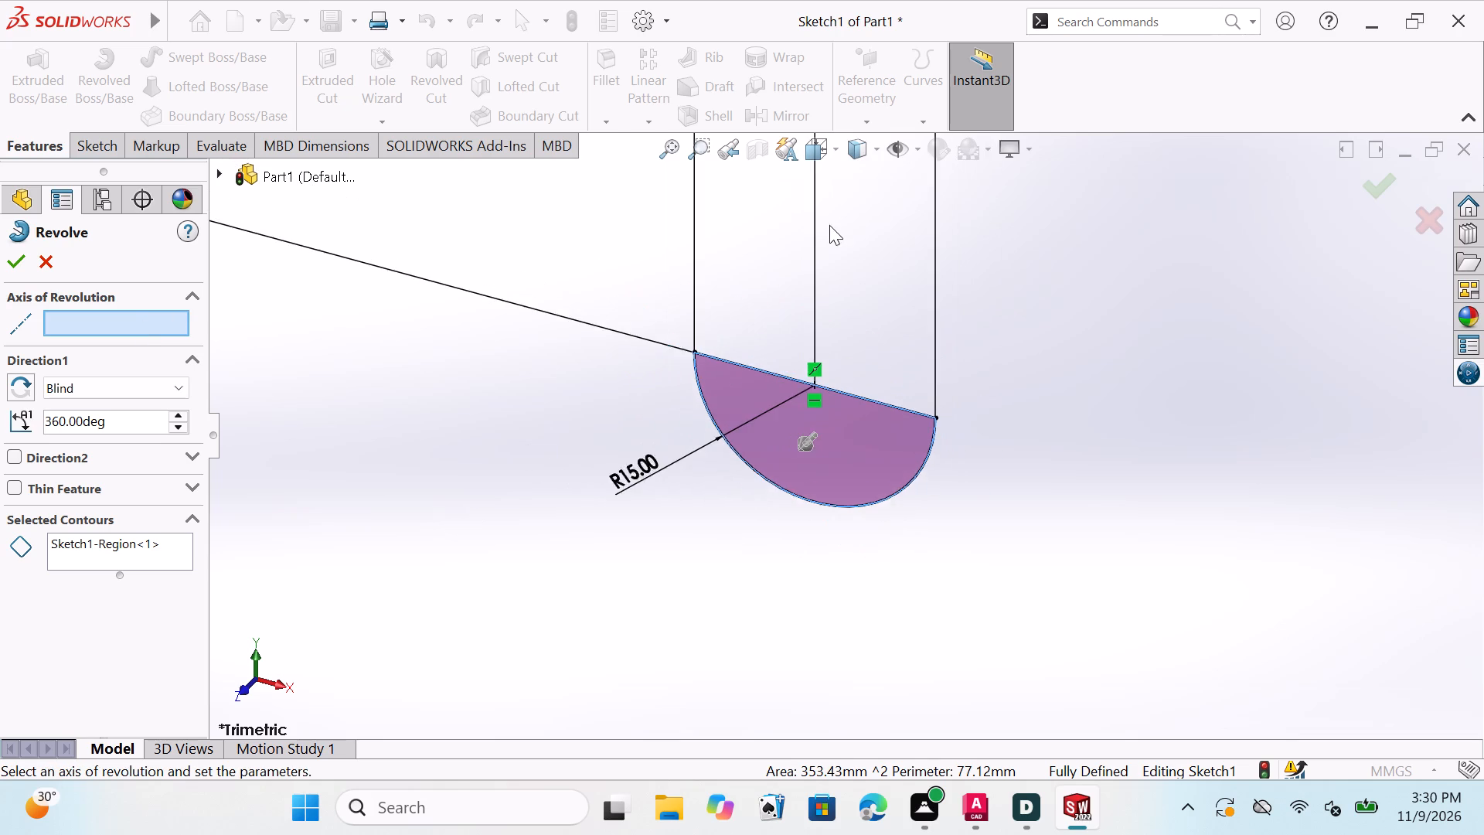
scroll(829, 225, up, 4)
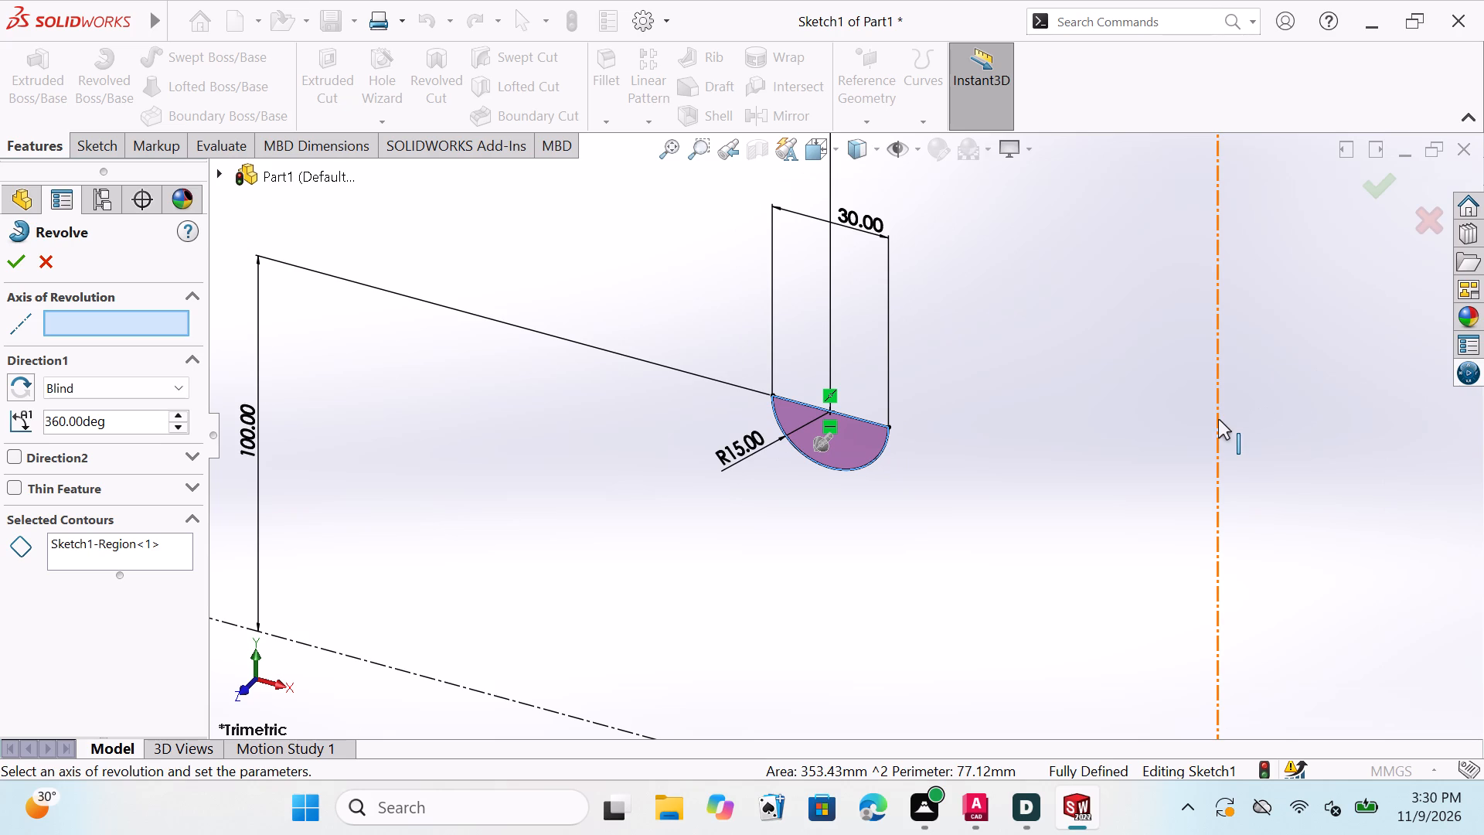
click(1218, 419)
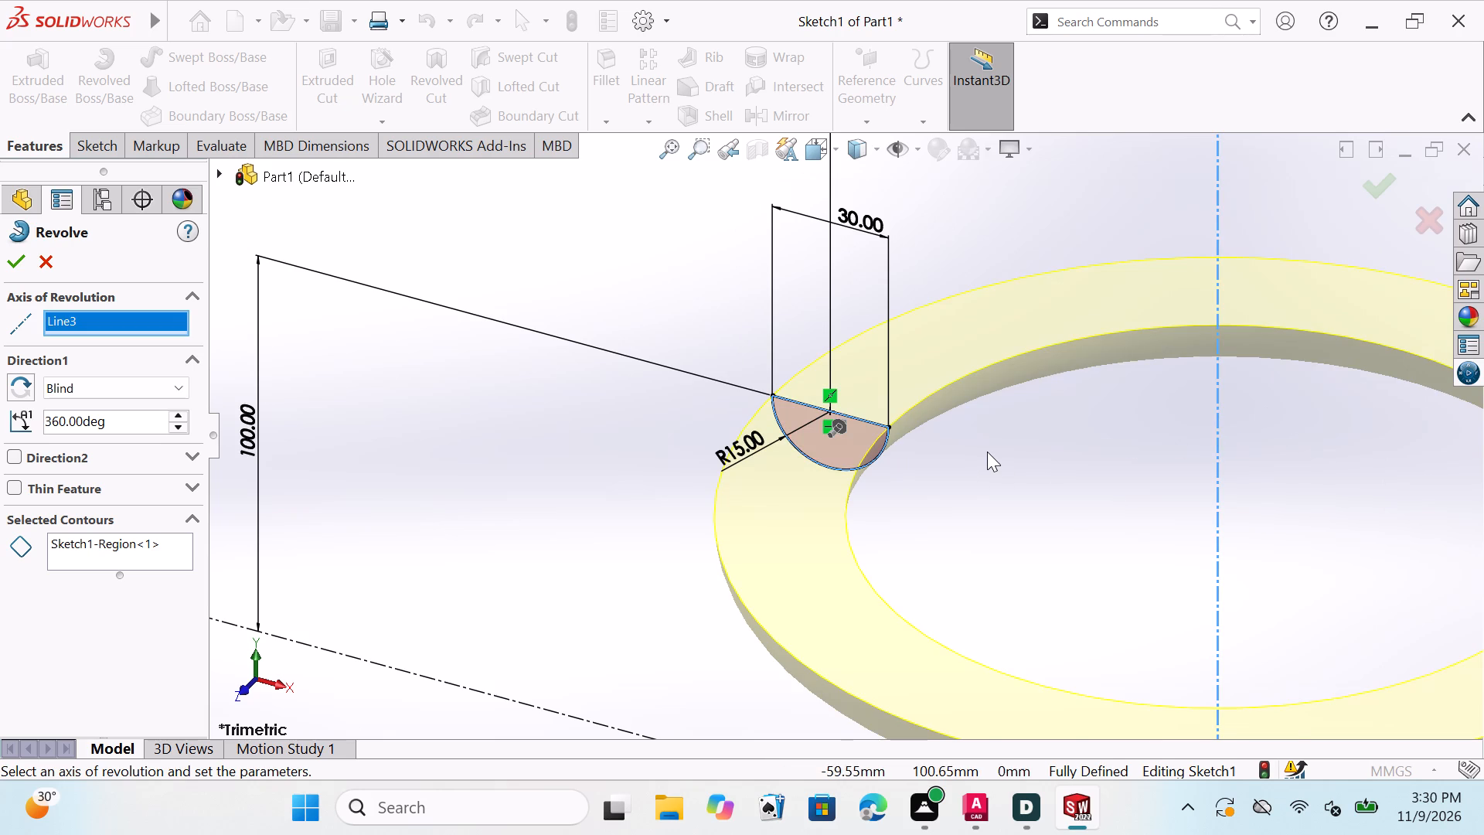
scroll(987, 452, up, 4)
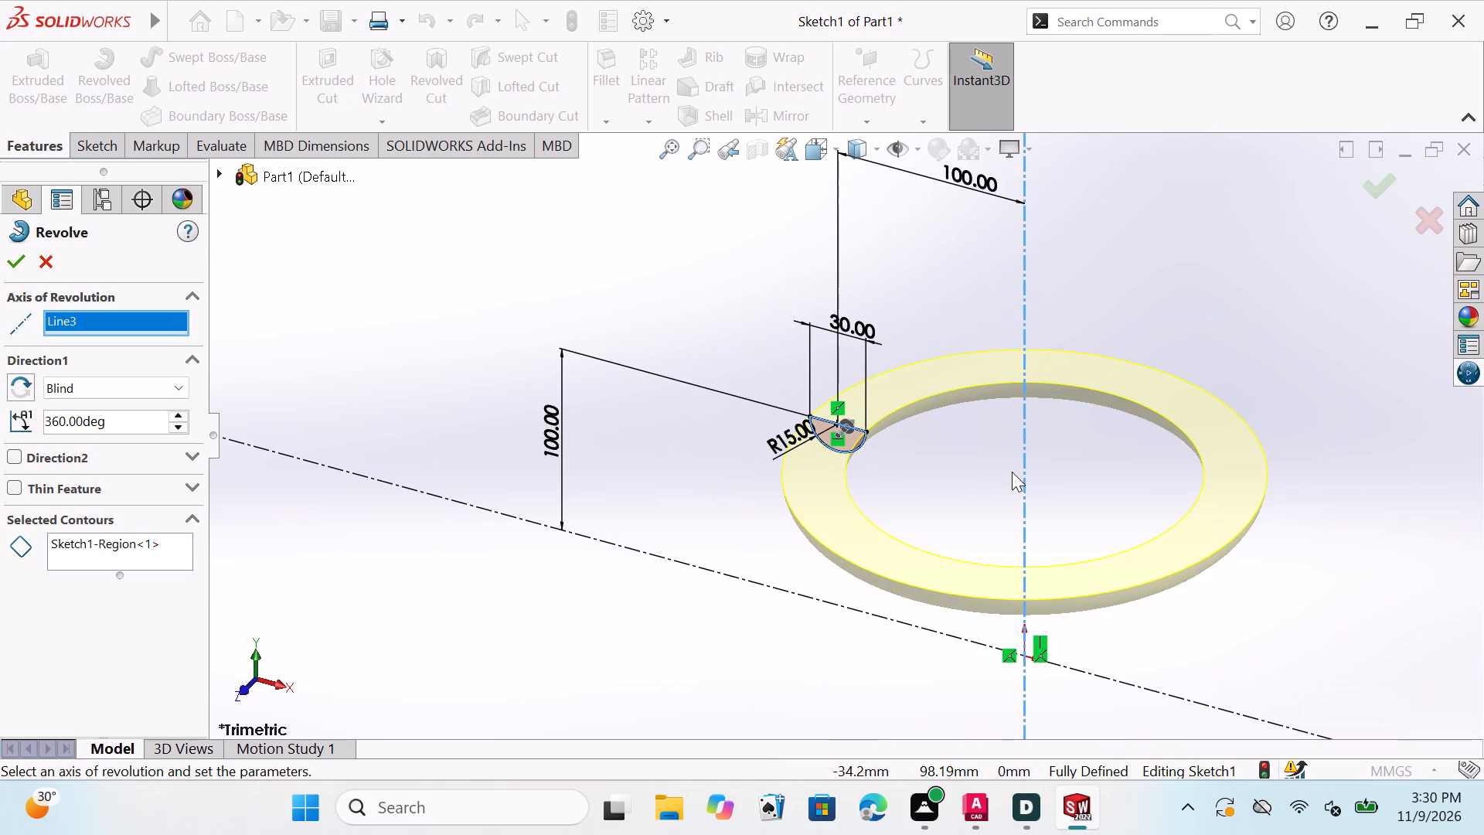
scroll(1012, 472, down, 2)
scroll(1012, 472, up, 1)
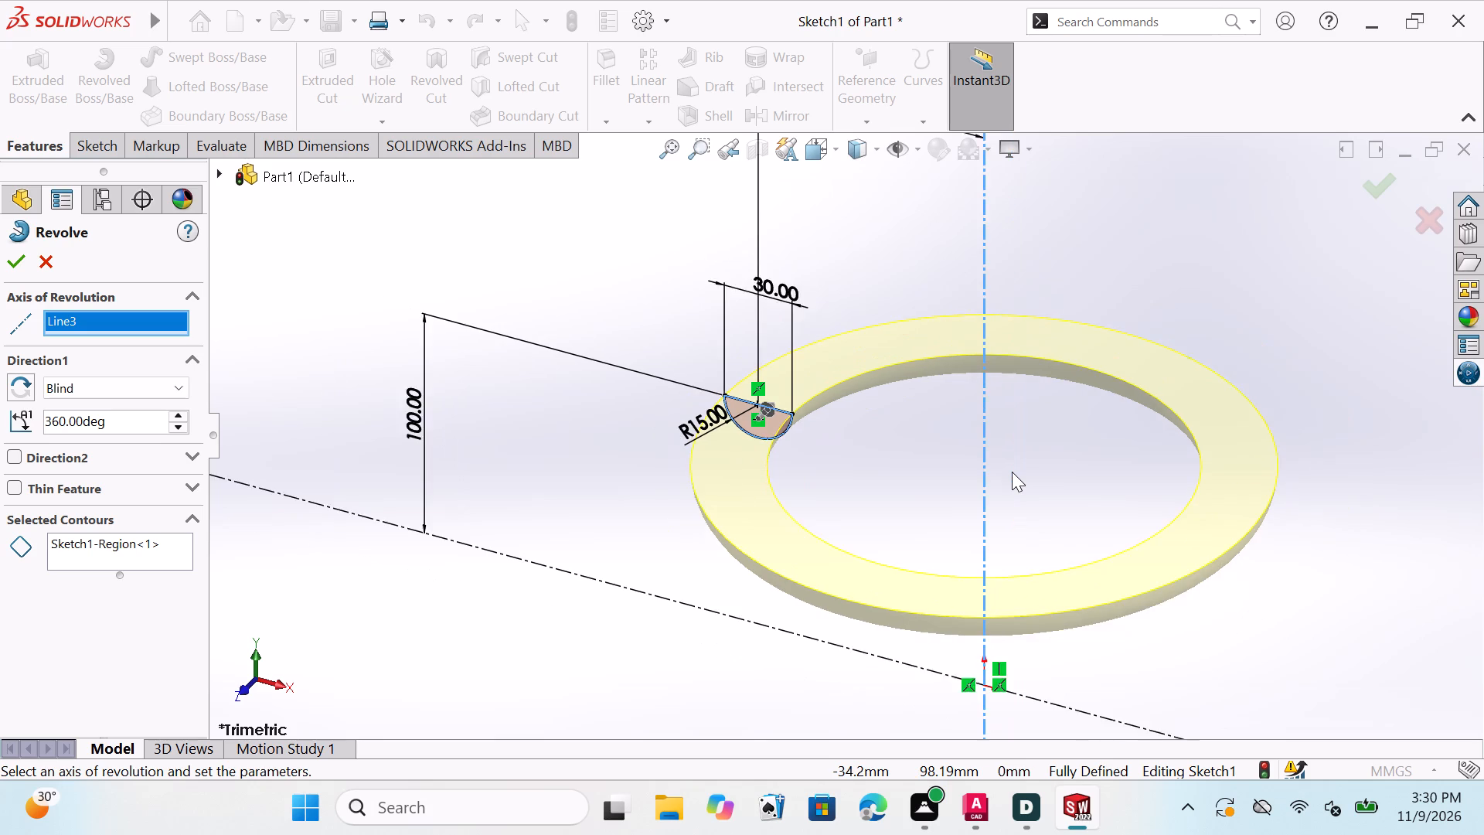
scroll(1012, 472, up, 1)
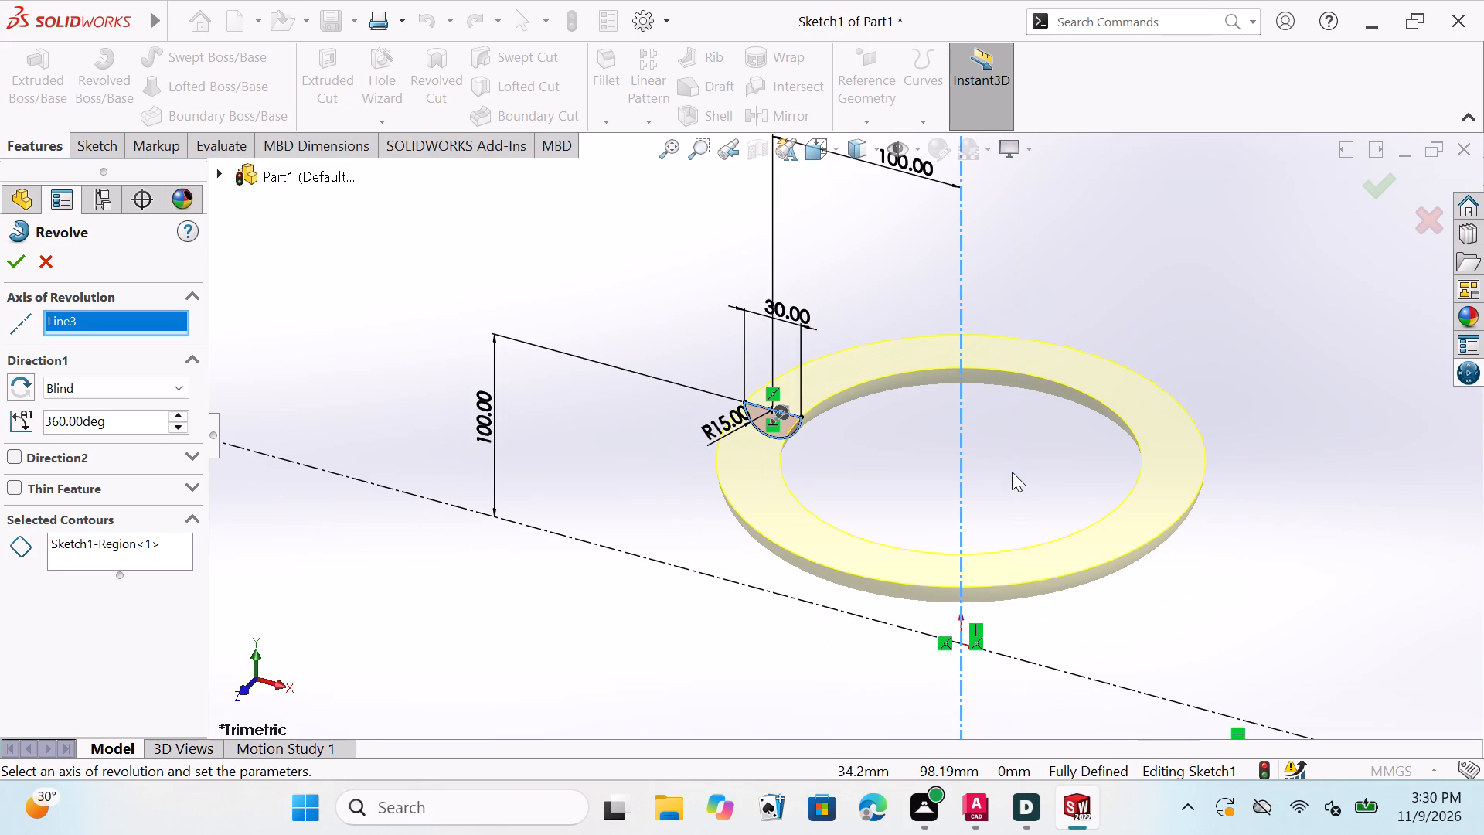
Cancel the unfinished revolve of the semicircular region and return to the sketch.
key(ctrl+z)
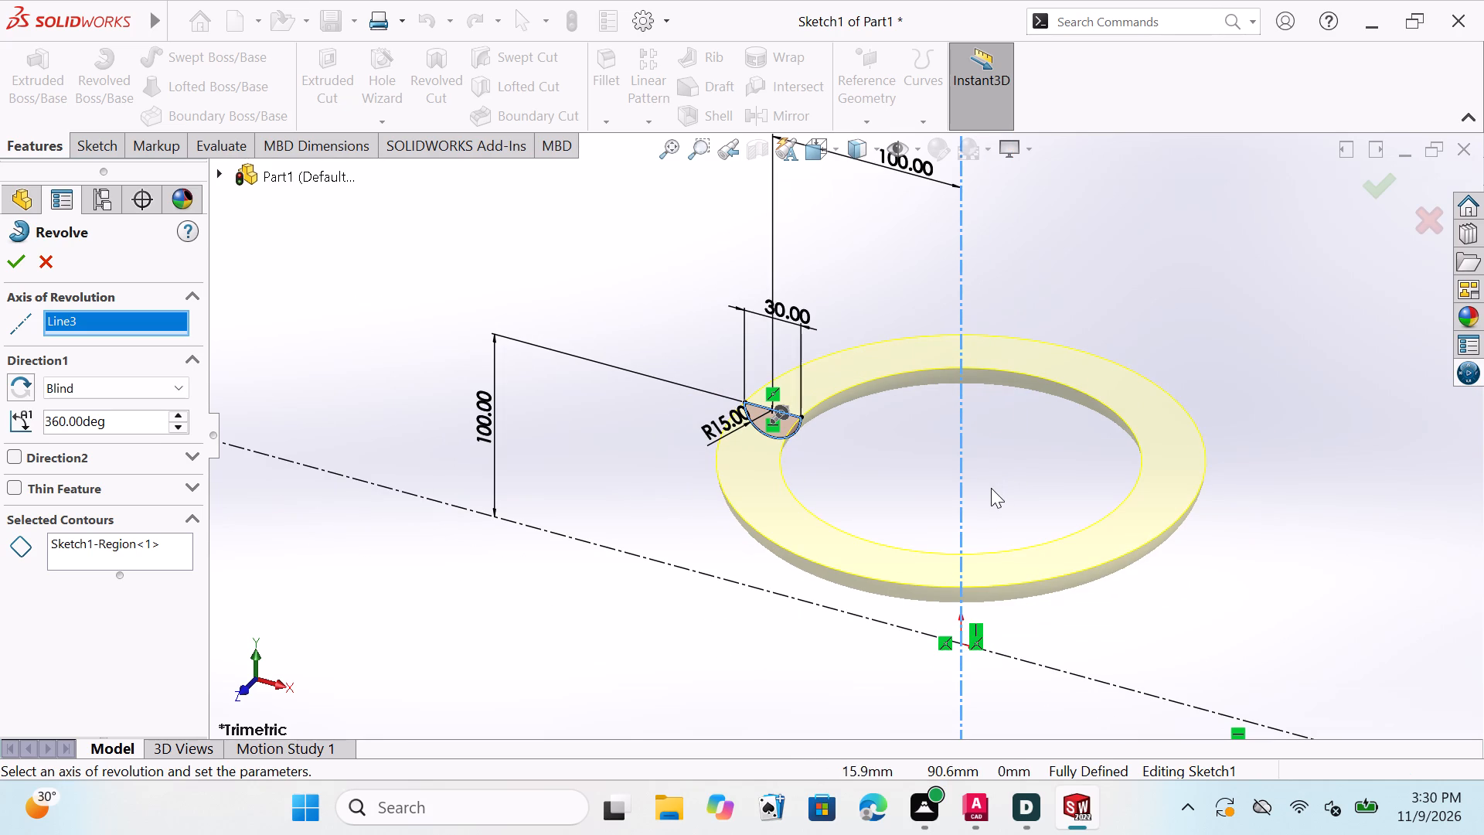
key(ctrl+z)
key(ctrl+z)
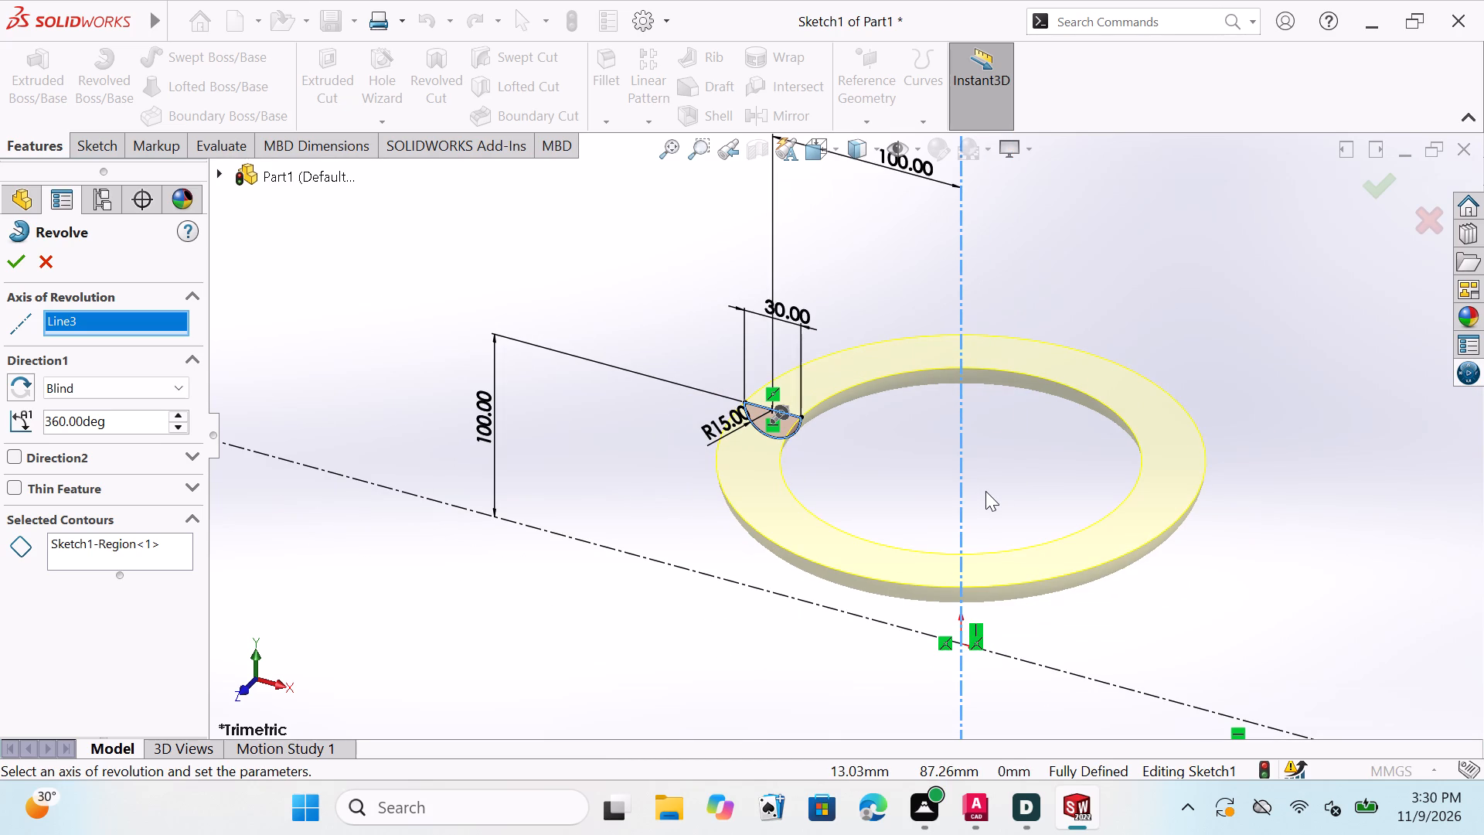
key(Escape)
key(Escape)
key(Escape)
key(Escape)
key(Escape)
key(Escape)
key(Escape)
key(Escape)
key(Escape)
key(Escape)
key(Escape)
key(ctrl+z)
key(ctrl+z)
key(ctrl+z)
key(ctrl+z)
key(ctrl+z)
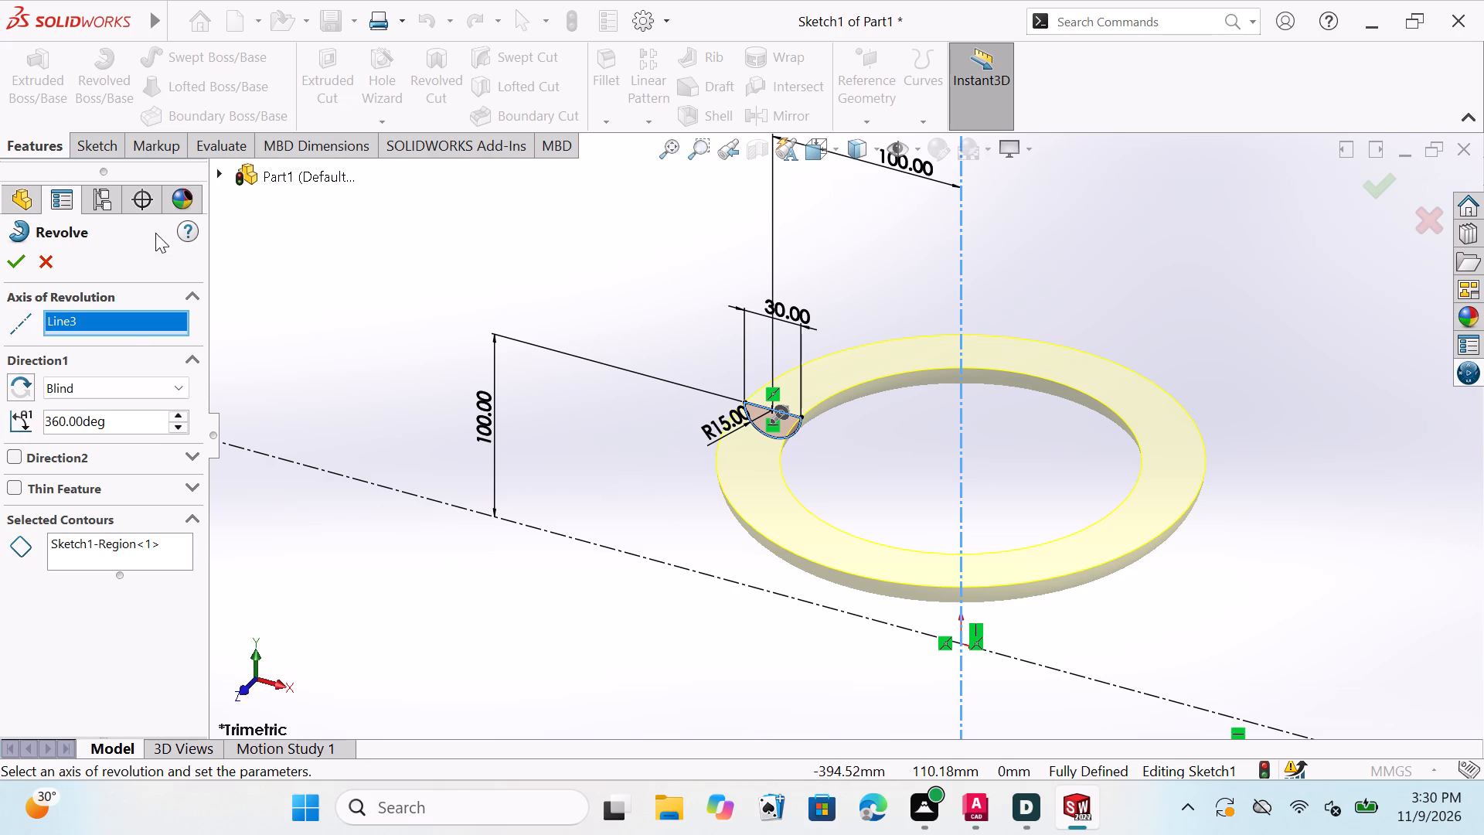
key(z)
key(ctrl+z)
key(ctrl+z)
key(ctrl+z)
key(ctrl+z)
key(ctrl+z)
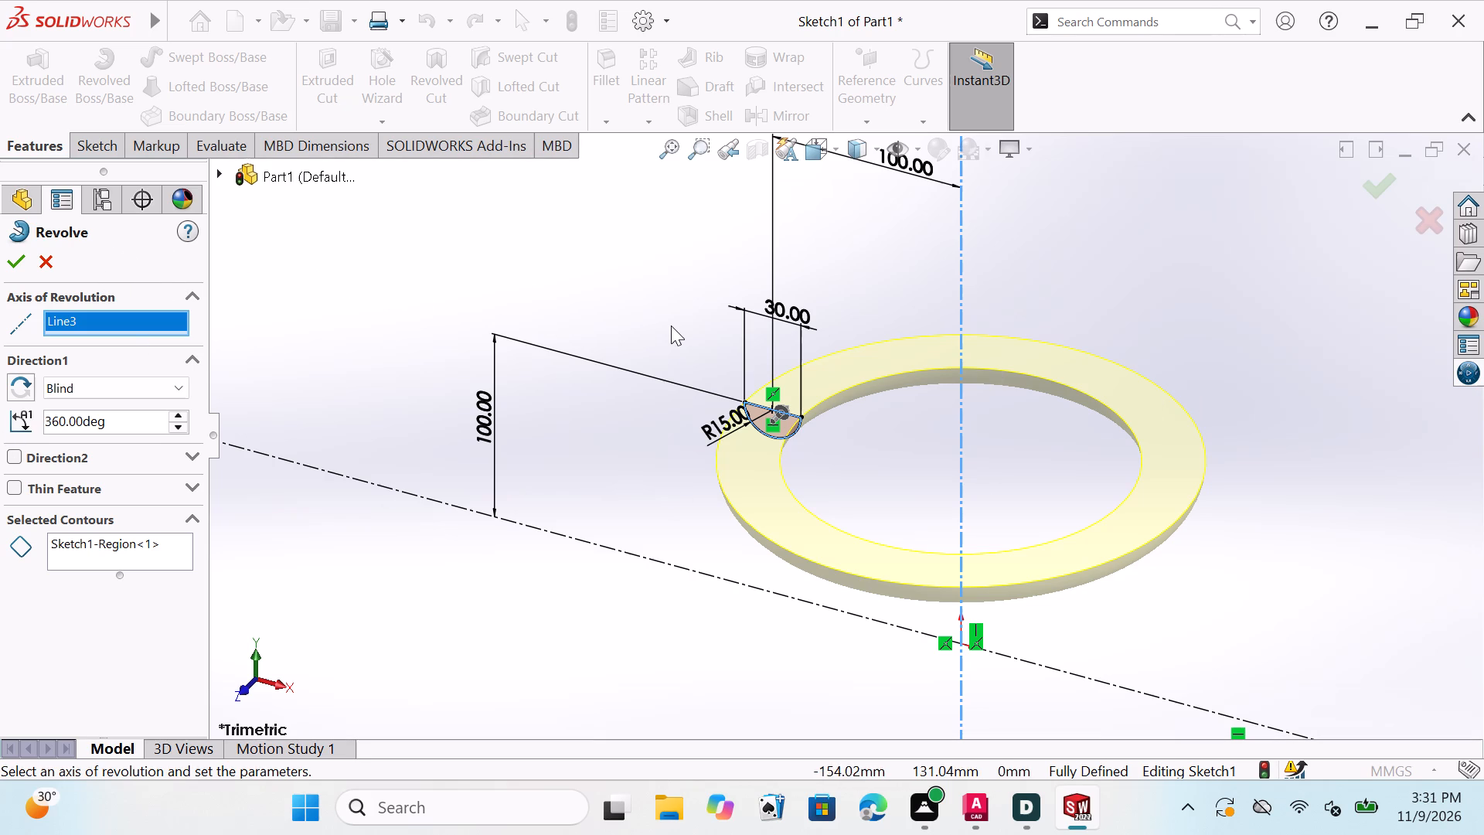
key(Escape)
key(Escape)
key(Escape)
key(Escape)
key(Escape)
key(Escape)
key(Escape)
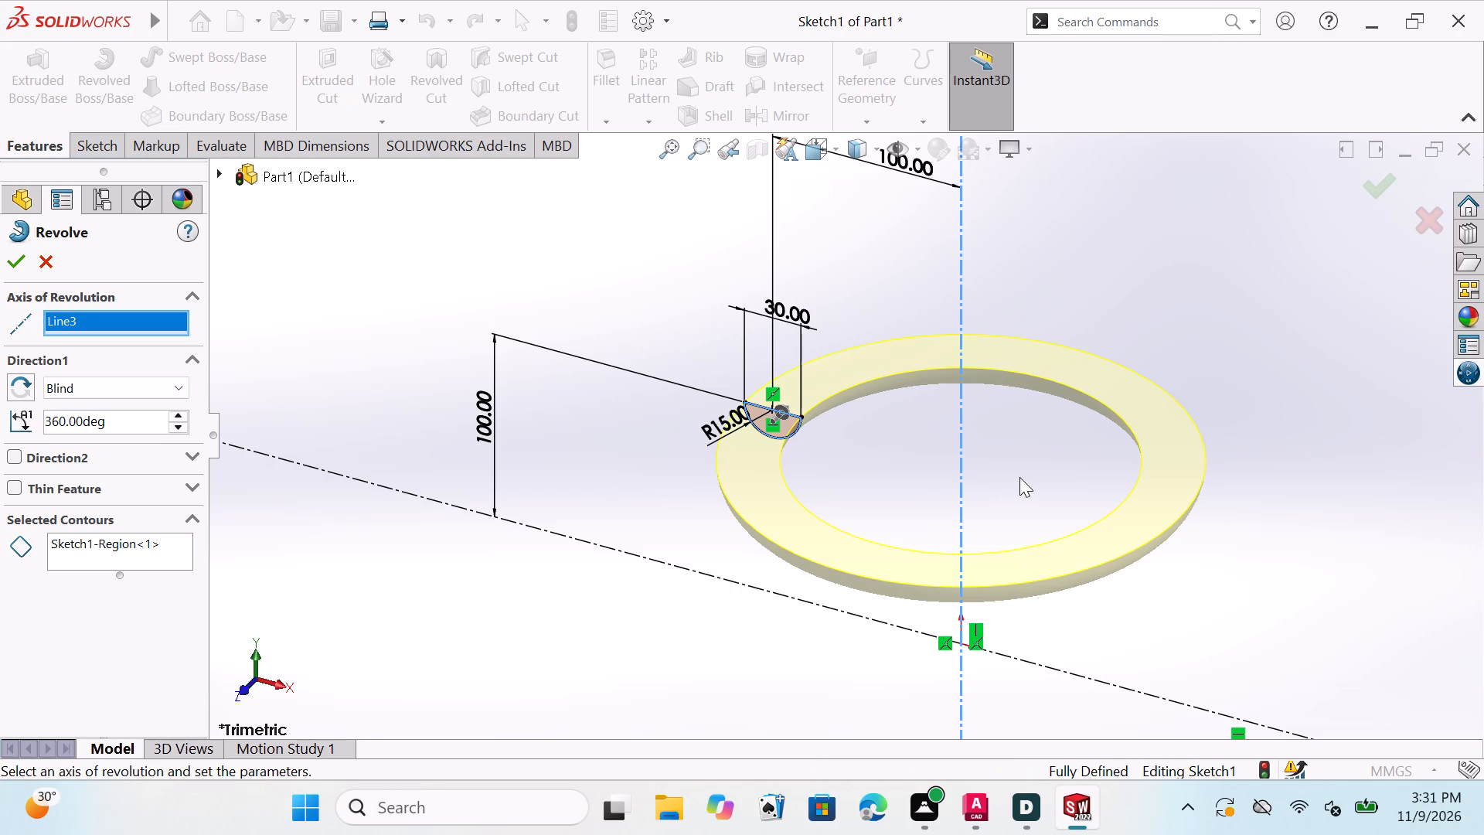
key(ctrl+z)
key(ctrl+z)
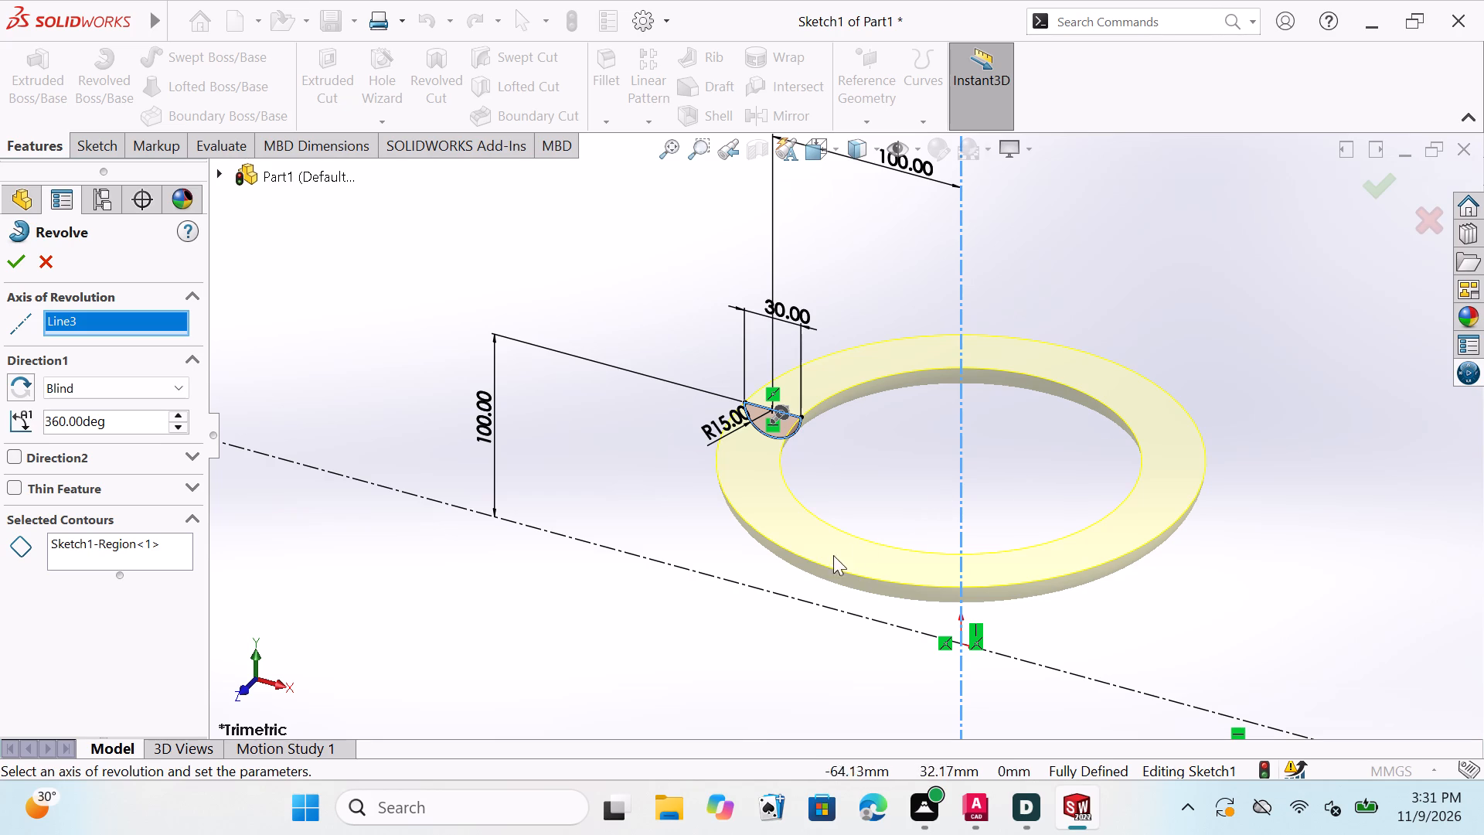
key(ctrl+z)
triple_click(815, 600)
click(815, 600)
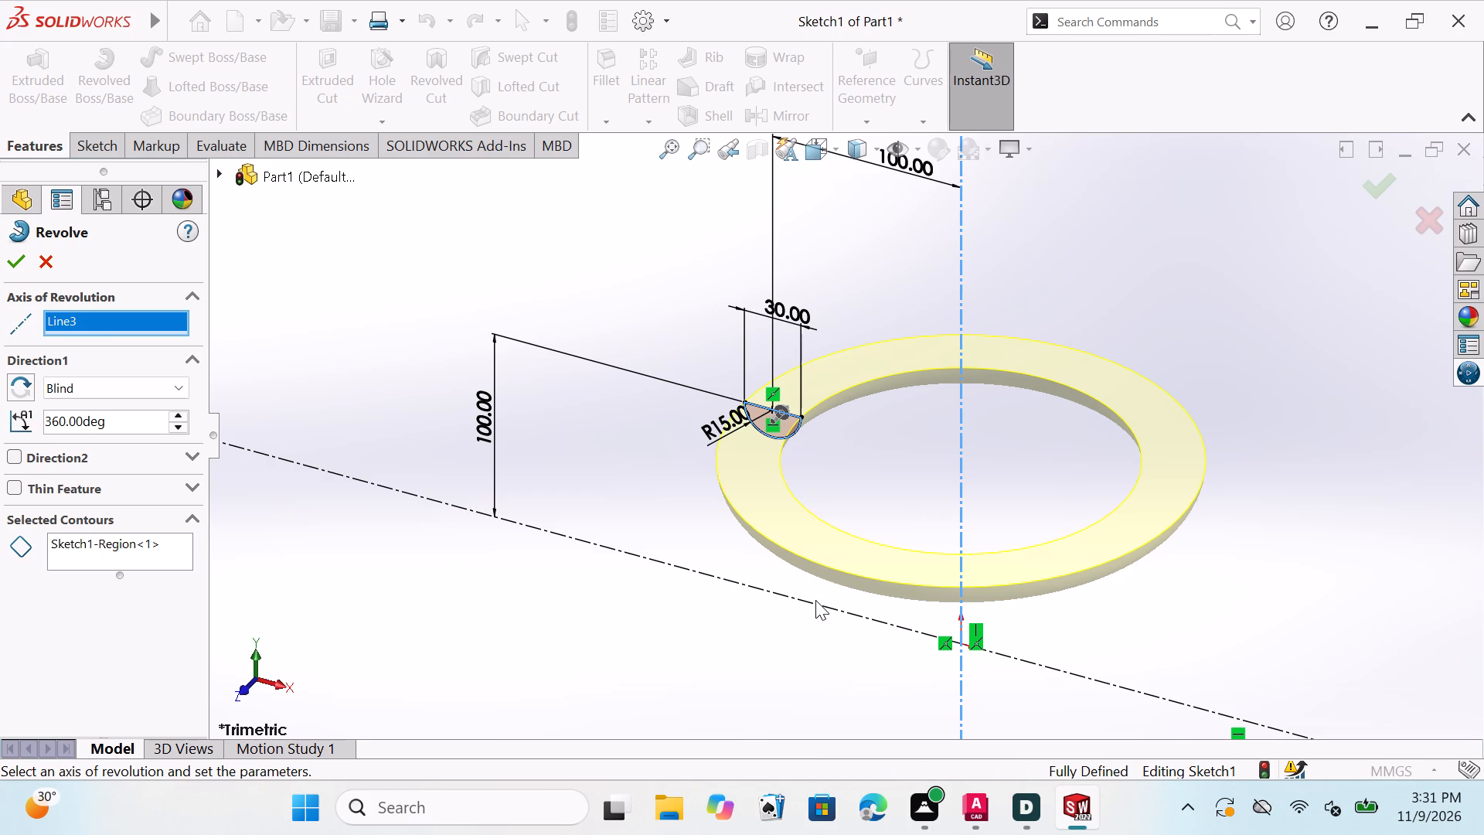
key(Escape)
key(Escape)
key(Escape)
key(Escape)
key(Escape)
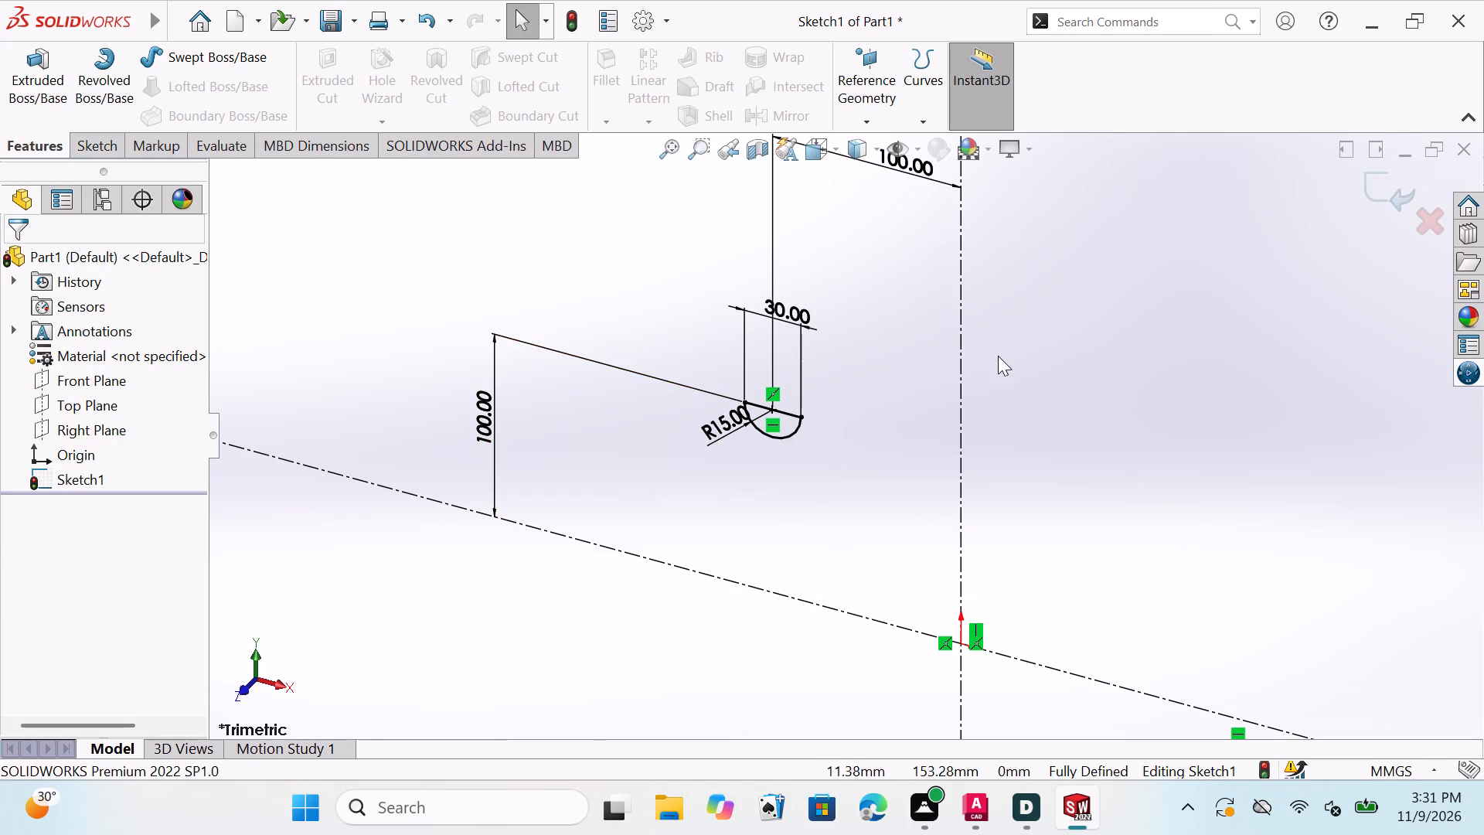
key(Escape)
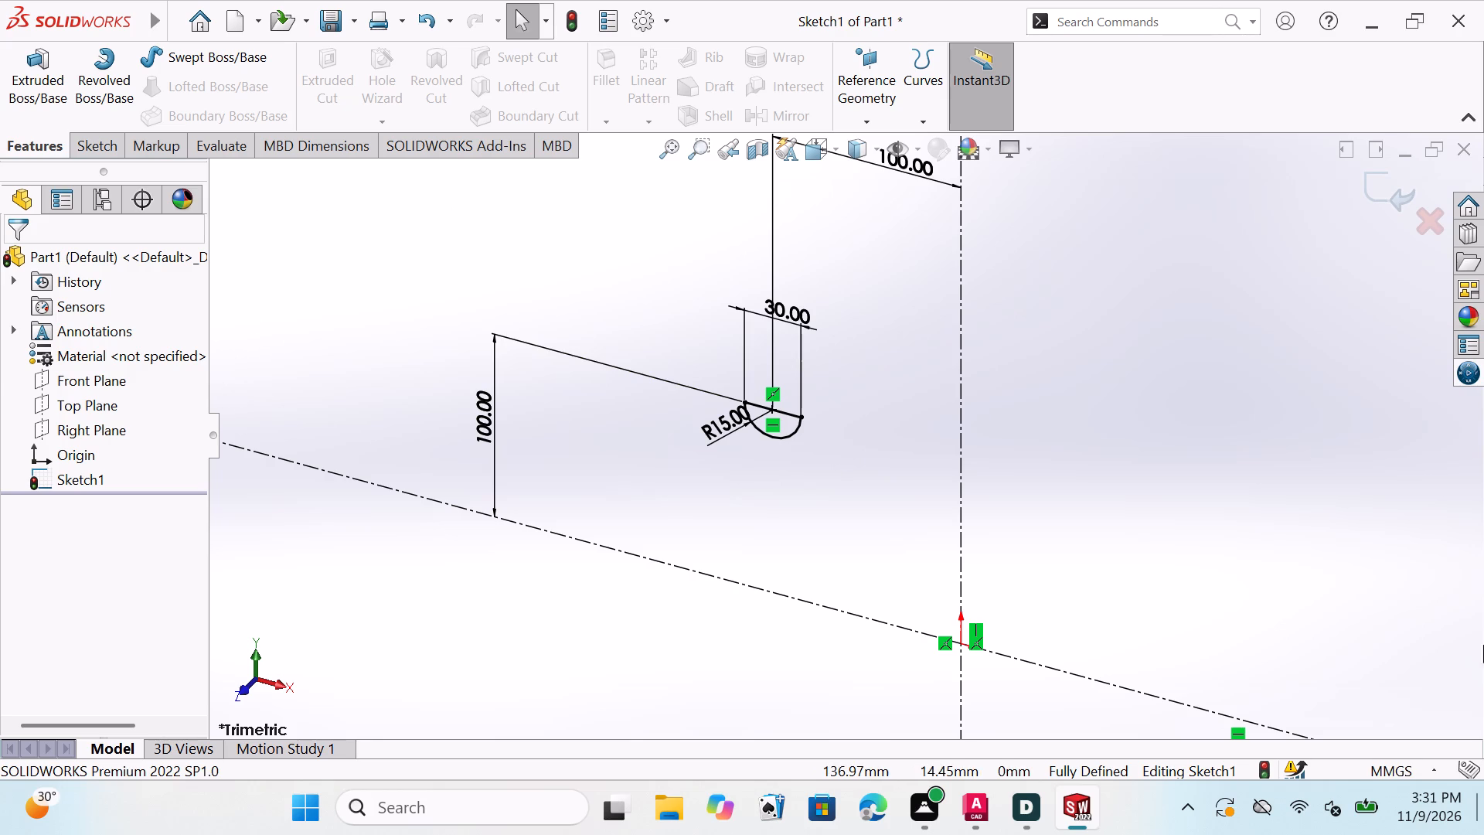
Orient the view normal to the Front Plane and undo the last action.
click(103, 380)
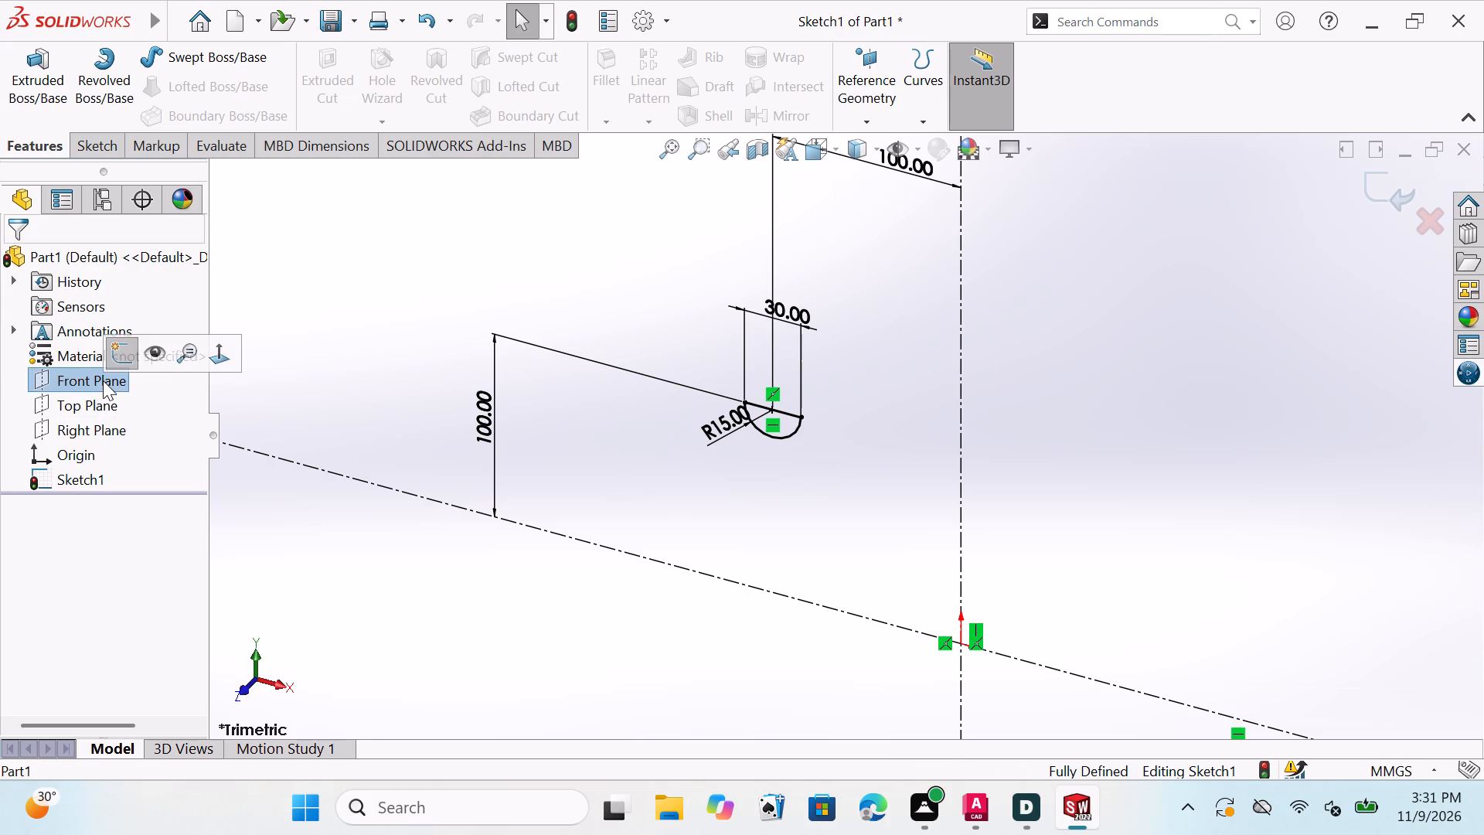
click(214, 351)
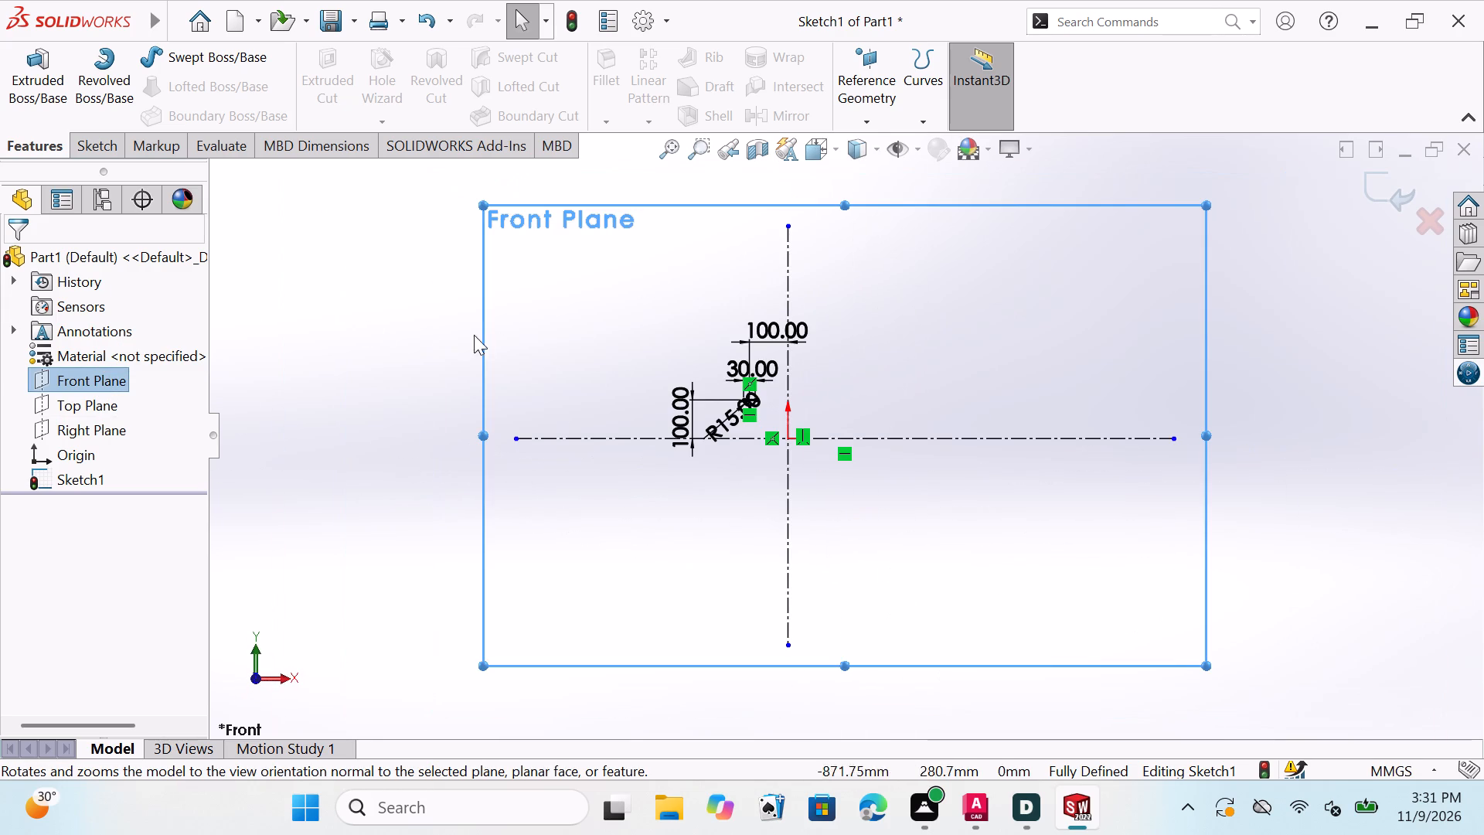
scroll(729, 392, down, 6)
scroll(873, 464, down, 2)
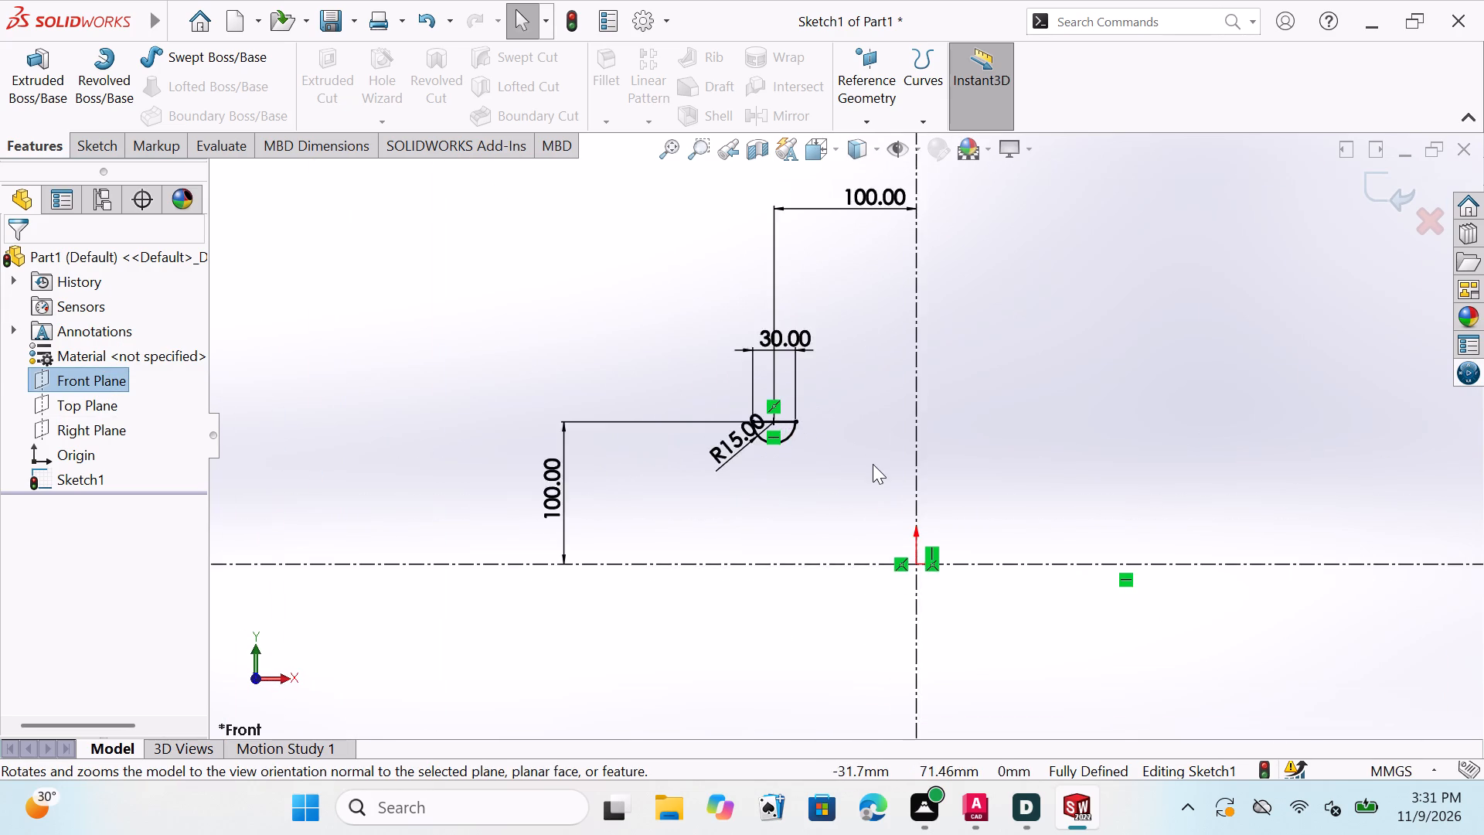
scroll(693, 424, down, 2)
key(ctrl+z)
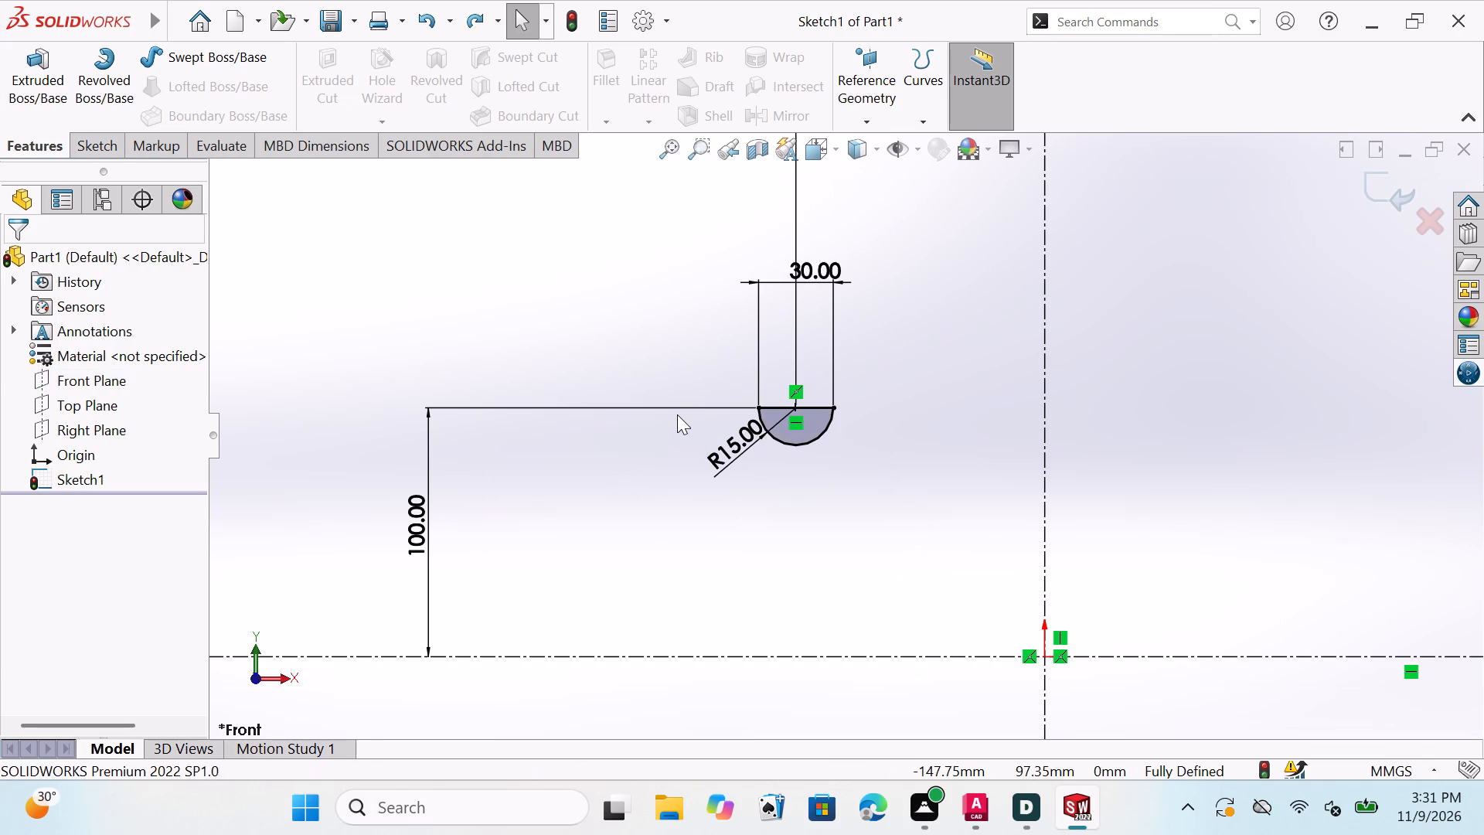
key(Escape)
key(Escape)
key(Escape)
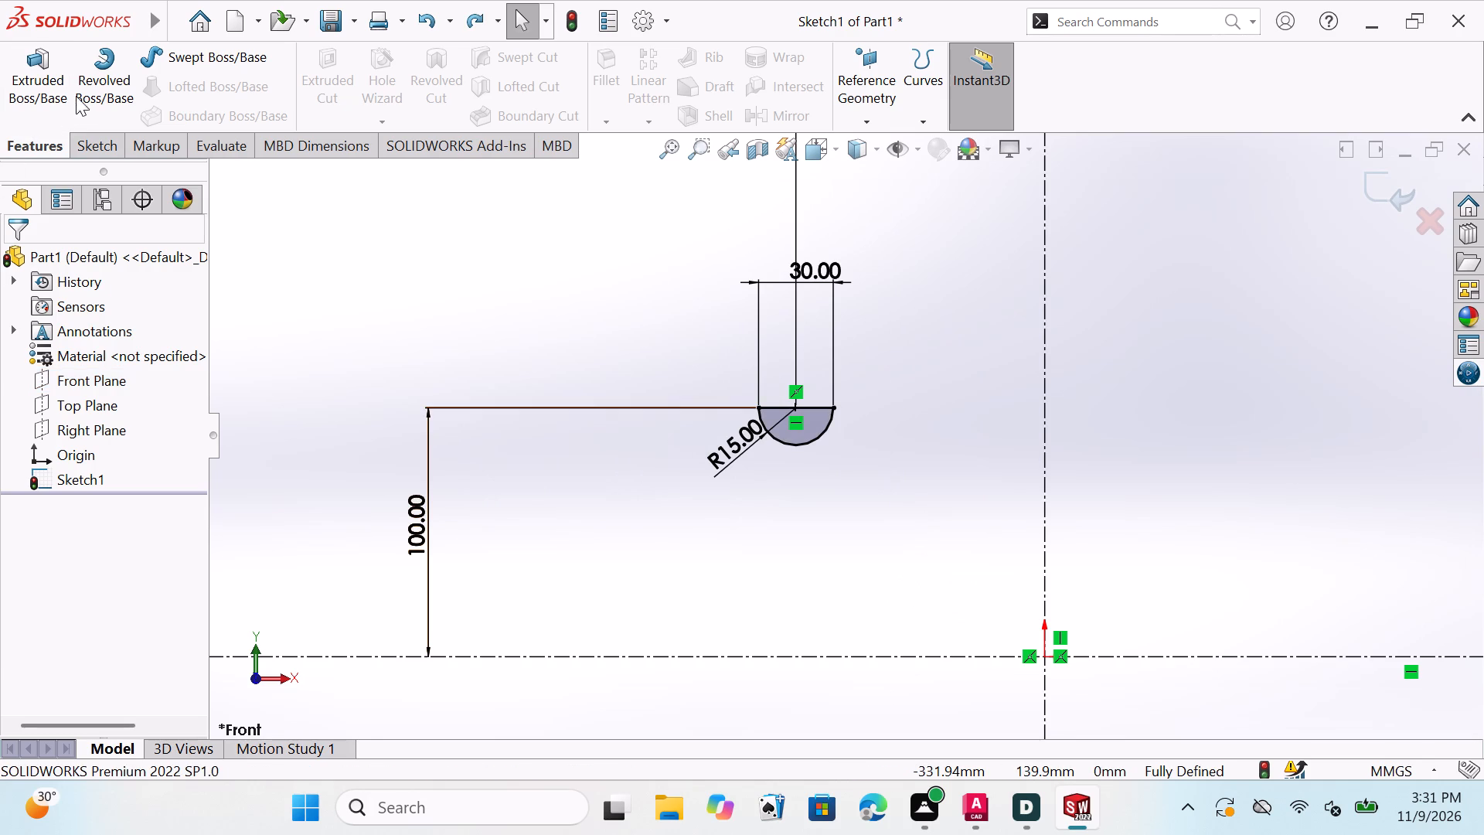
Start a revolved boss from the semicircle sketch and reverse its Direction 1 rotation.
click(87, 89)
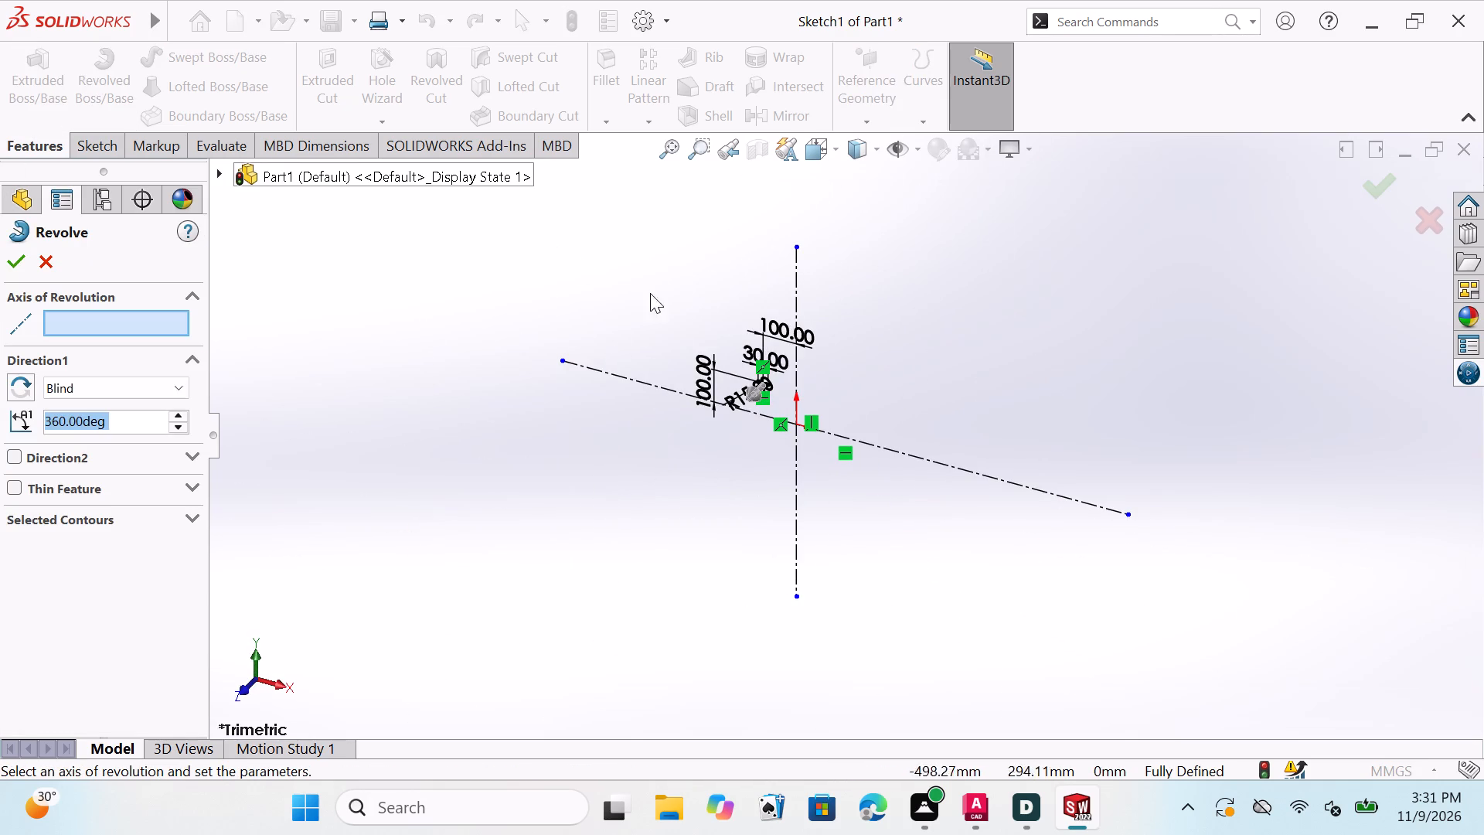
scroll(773, 392, down, 12)
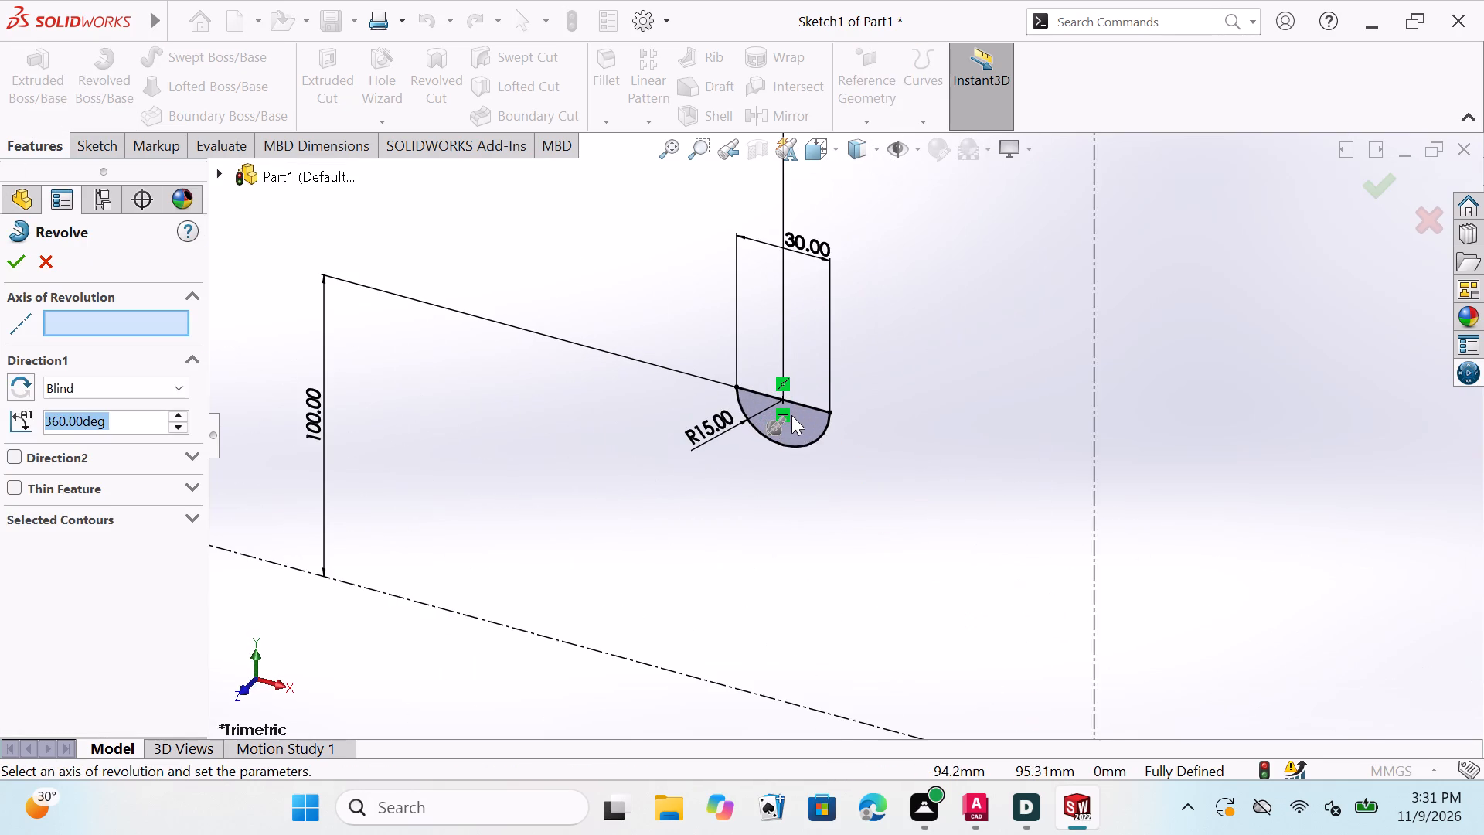
scroll(795, 430, down, 1)
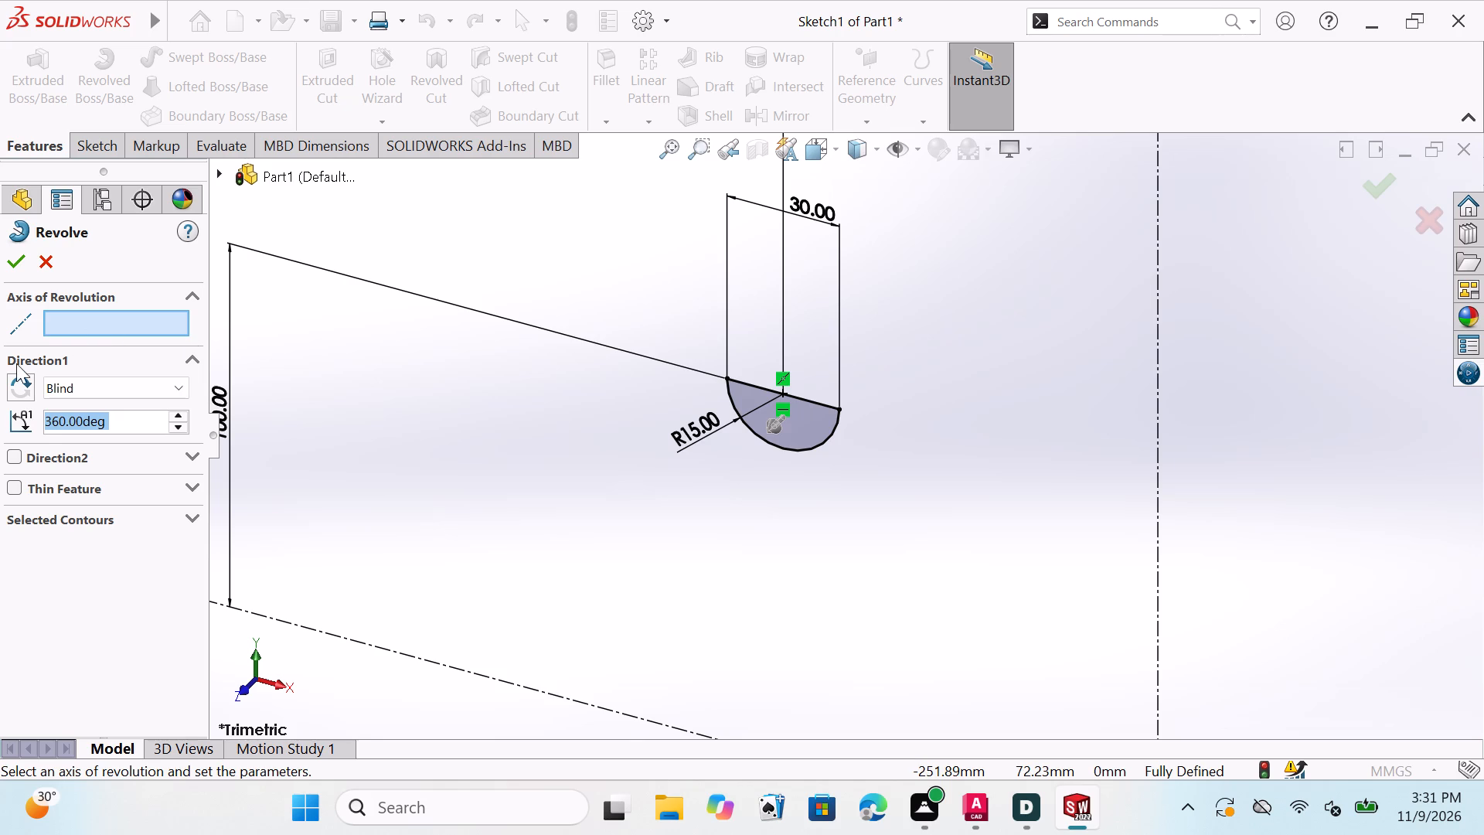
click(15, 375)
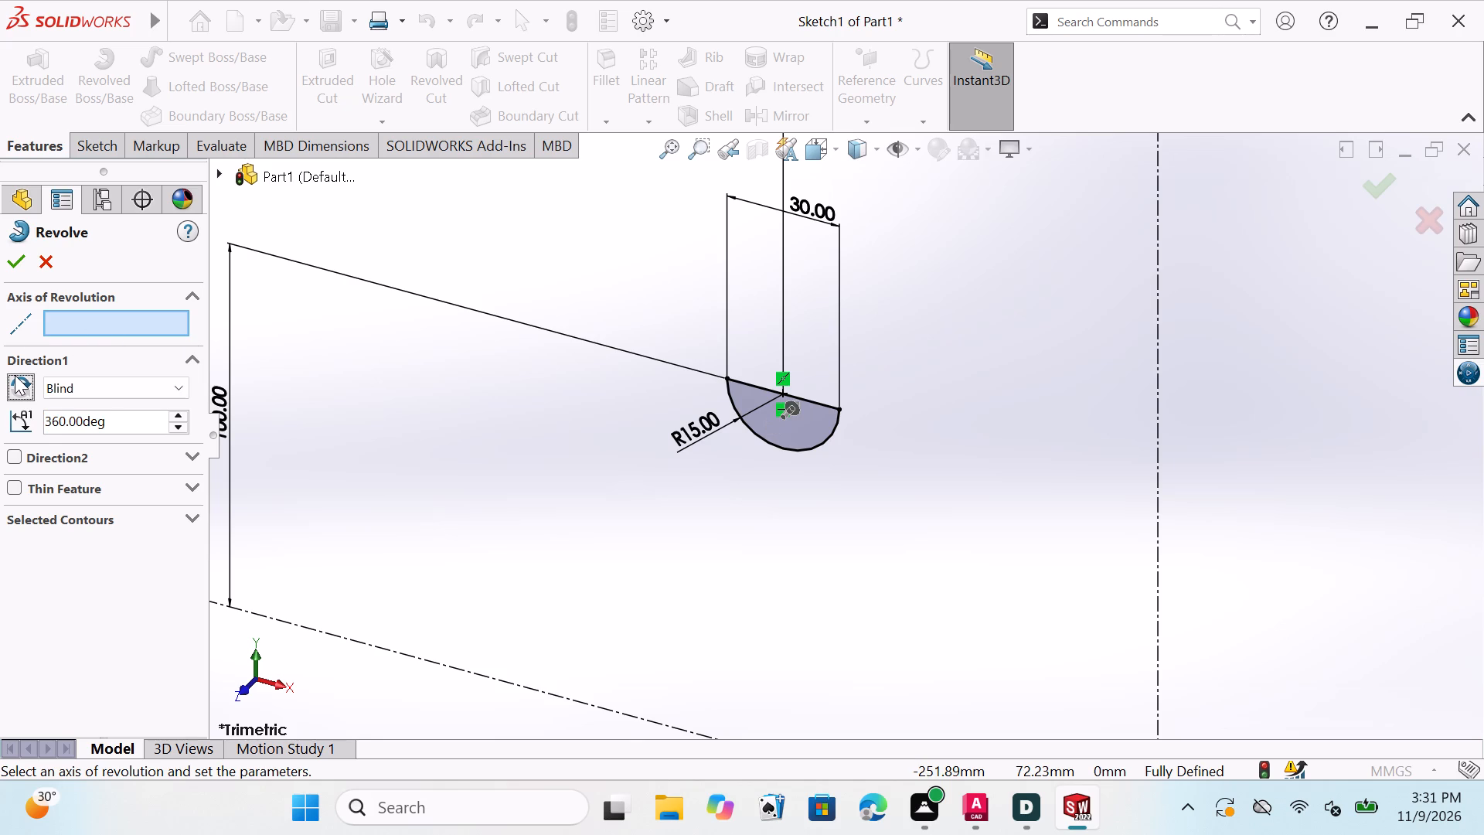
Choose the closed semicircular region below the 30 mm line as the revolve's contour.
scroll(836, 431, down, 4)
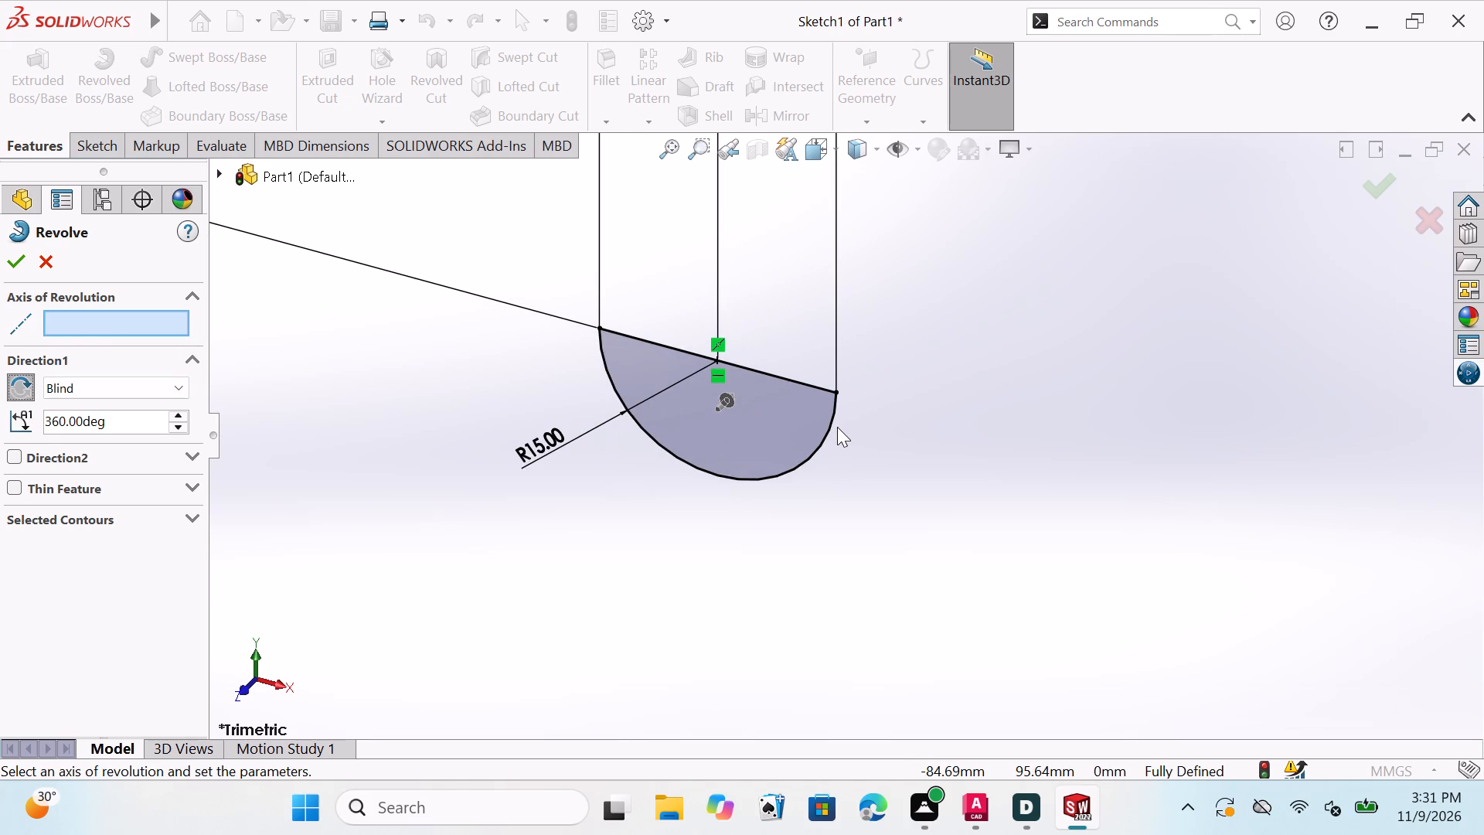
scroll(707, 412, down, 2)
scroll(707, 412, up, 3)
scroll(830, 414, down, 1)
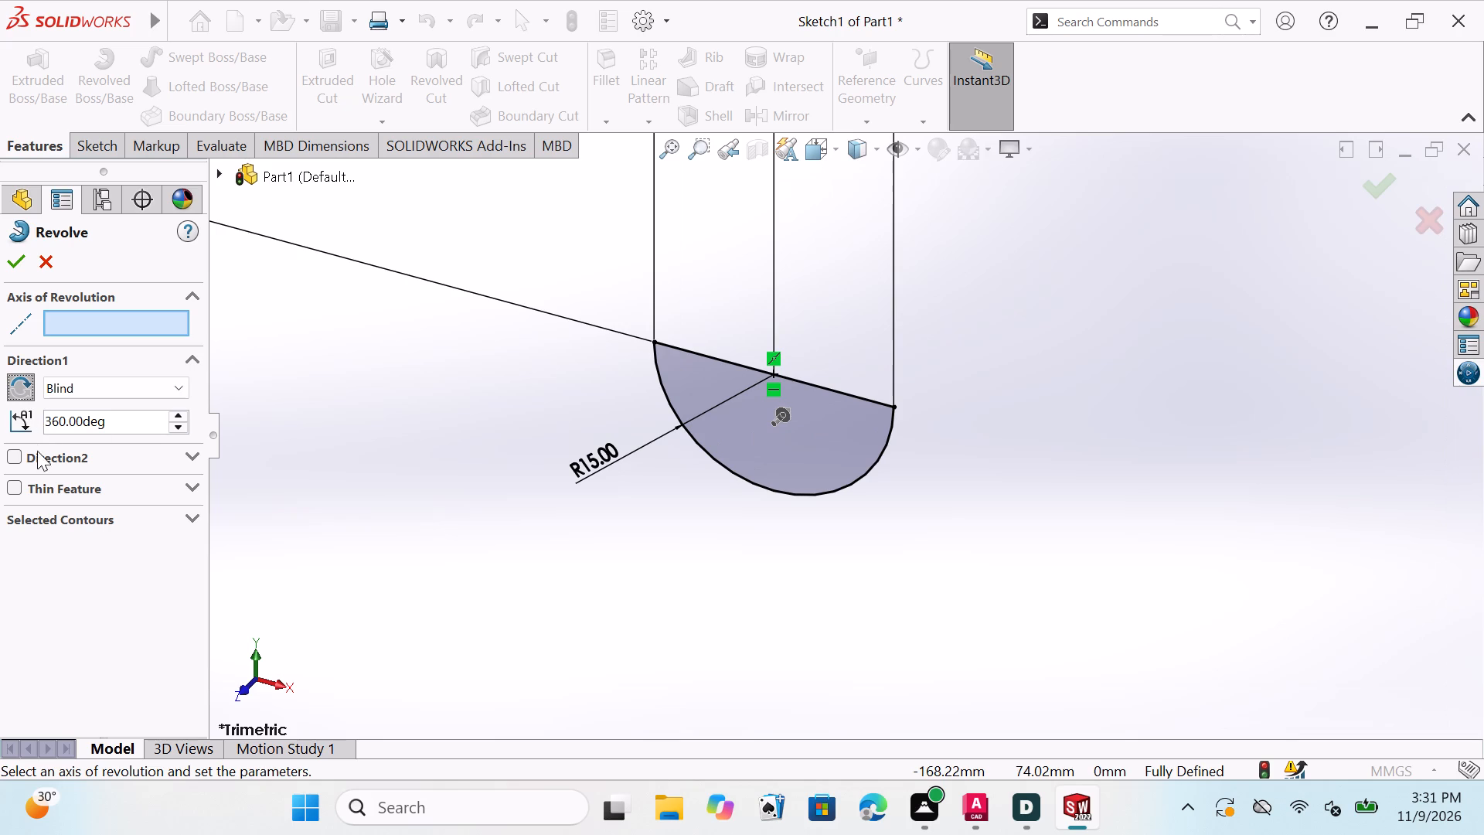
click(139, 313)
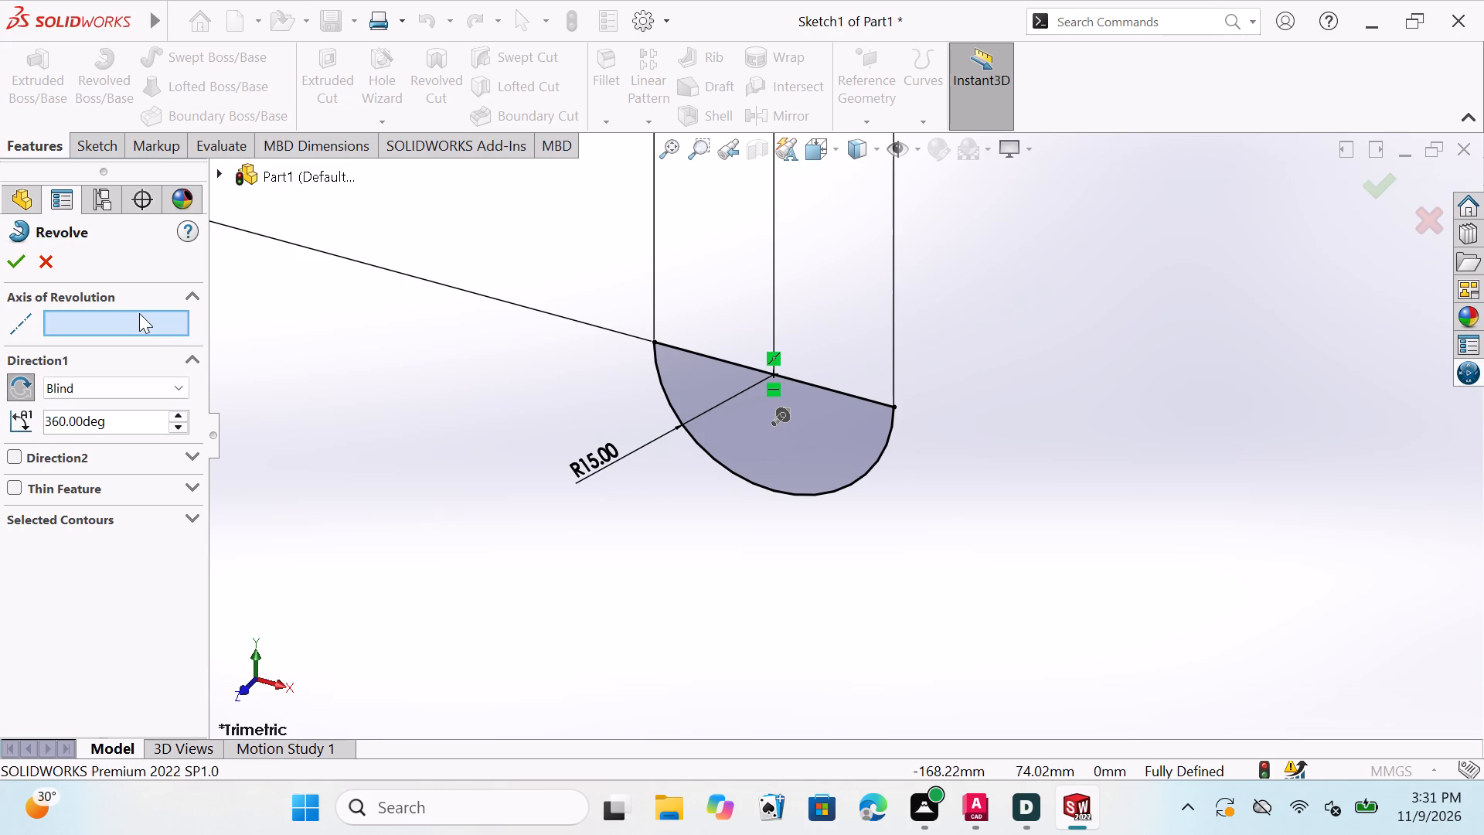
click(91, 516)
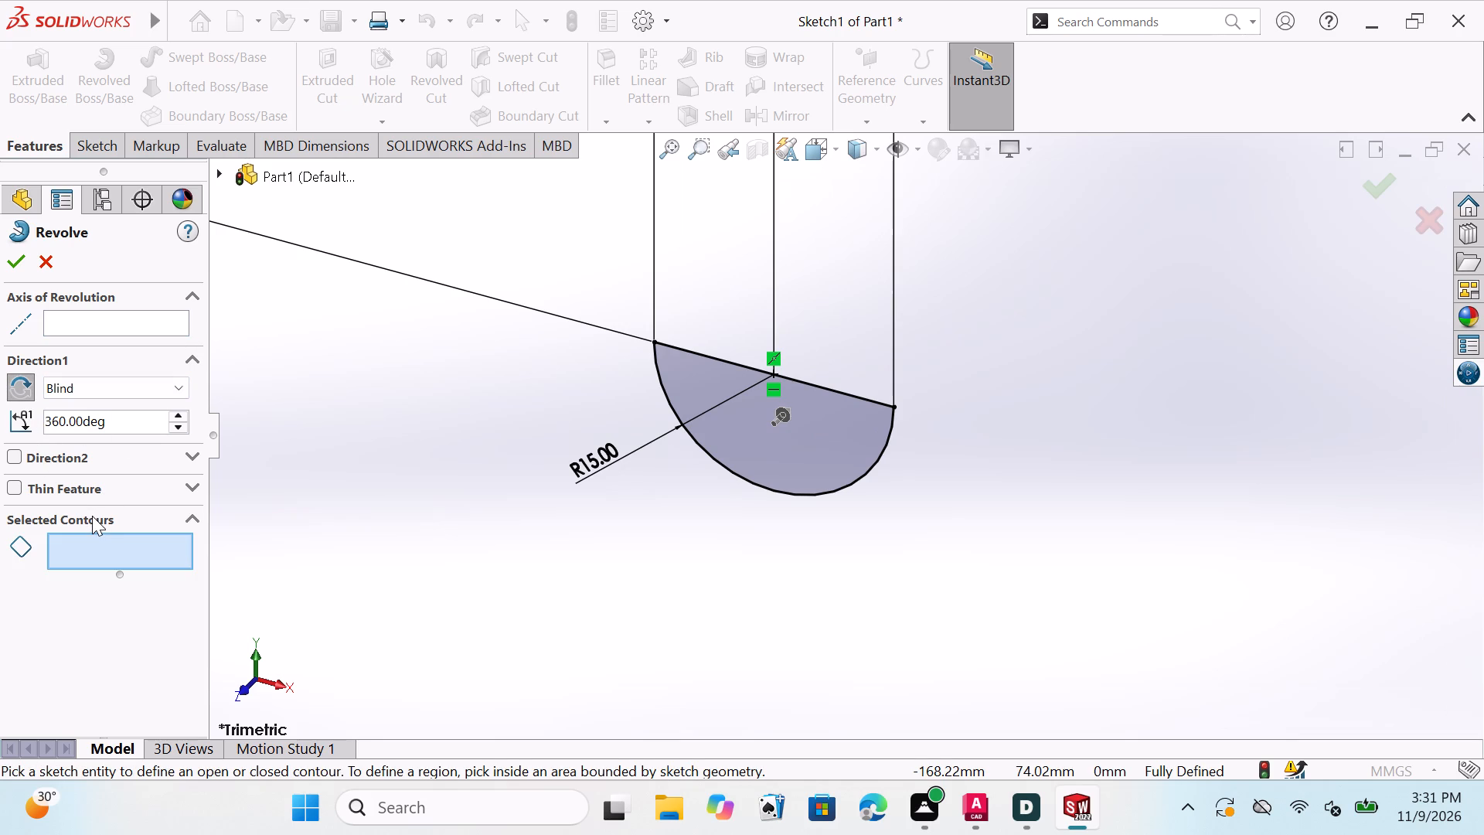
double_click(119, 550)
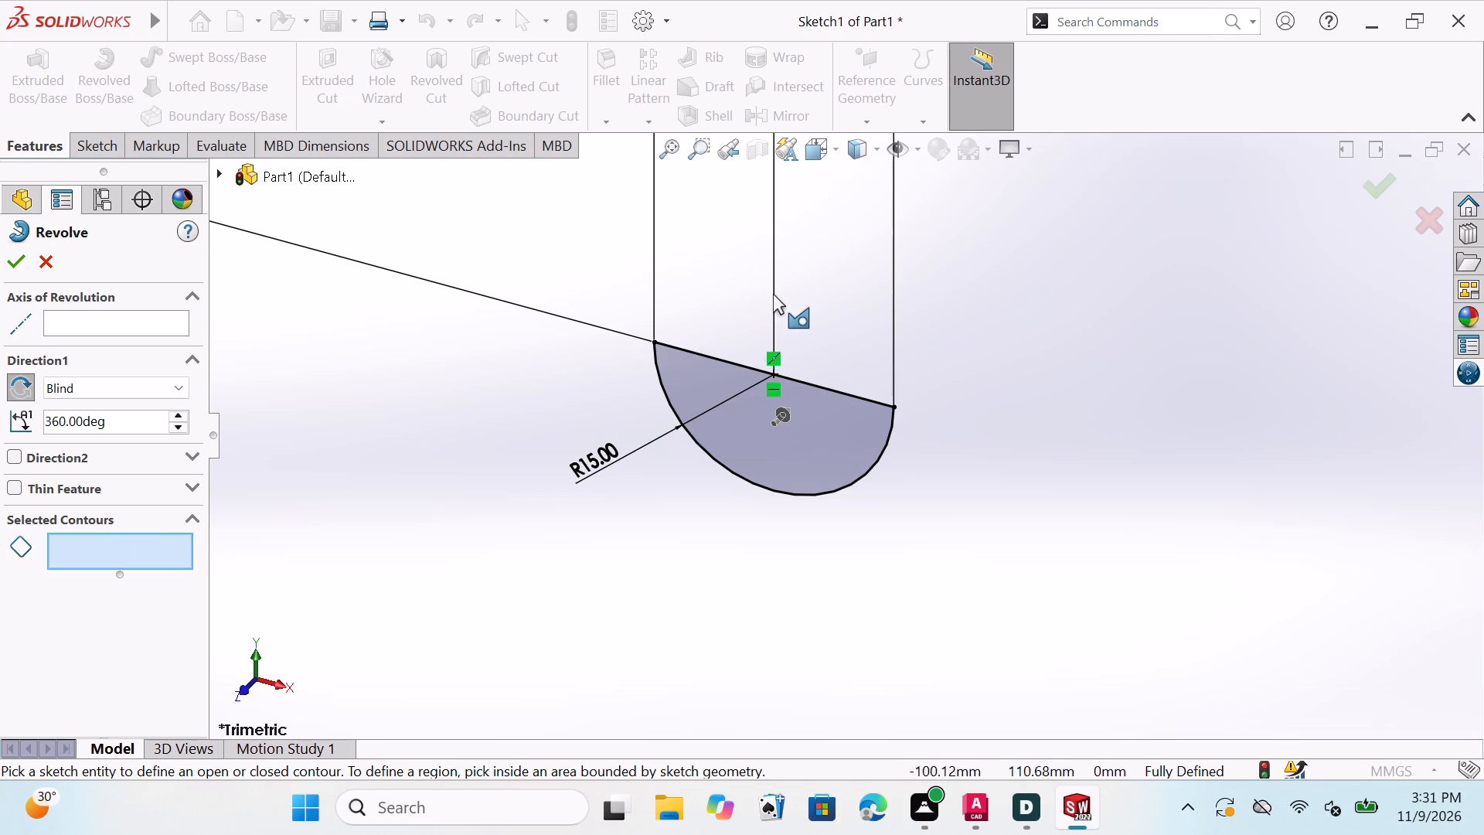
click(751, 414)
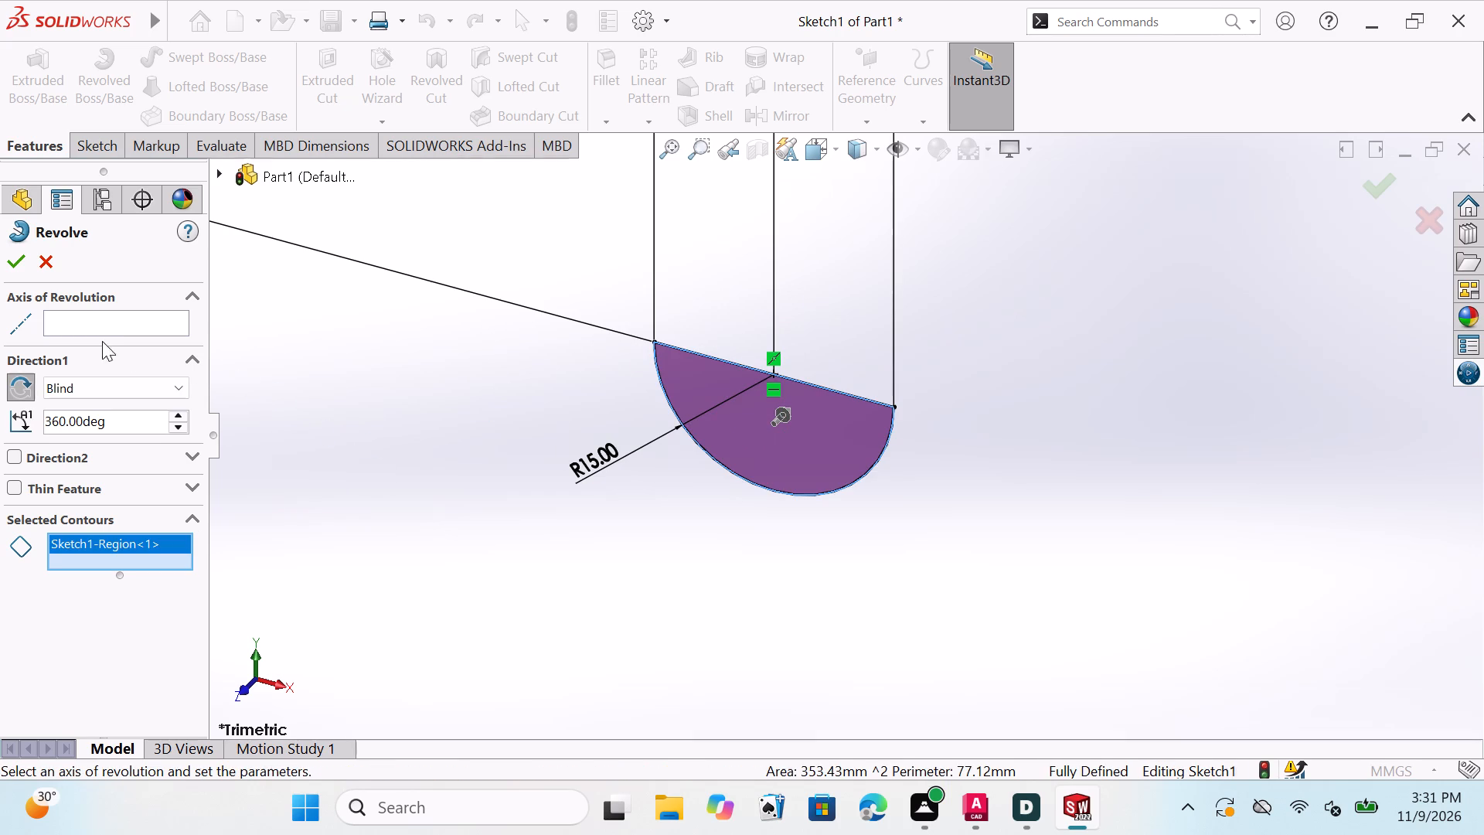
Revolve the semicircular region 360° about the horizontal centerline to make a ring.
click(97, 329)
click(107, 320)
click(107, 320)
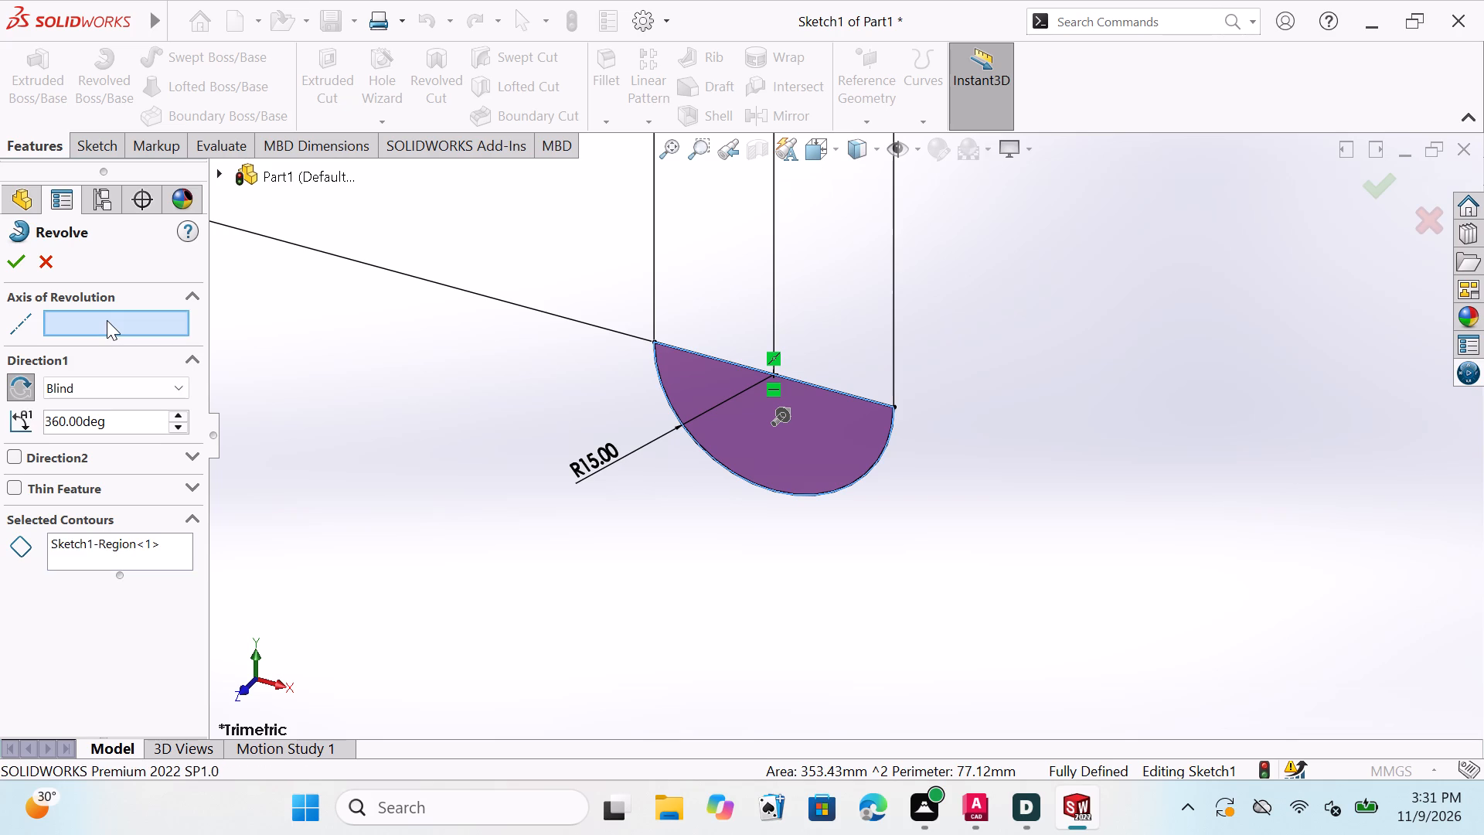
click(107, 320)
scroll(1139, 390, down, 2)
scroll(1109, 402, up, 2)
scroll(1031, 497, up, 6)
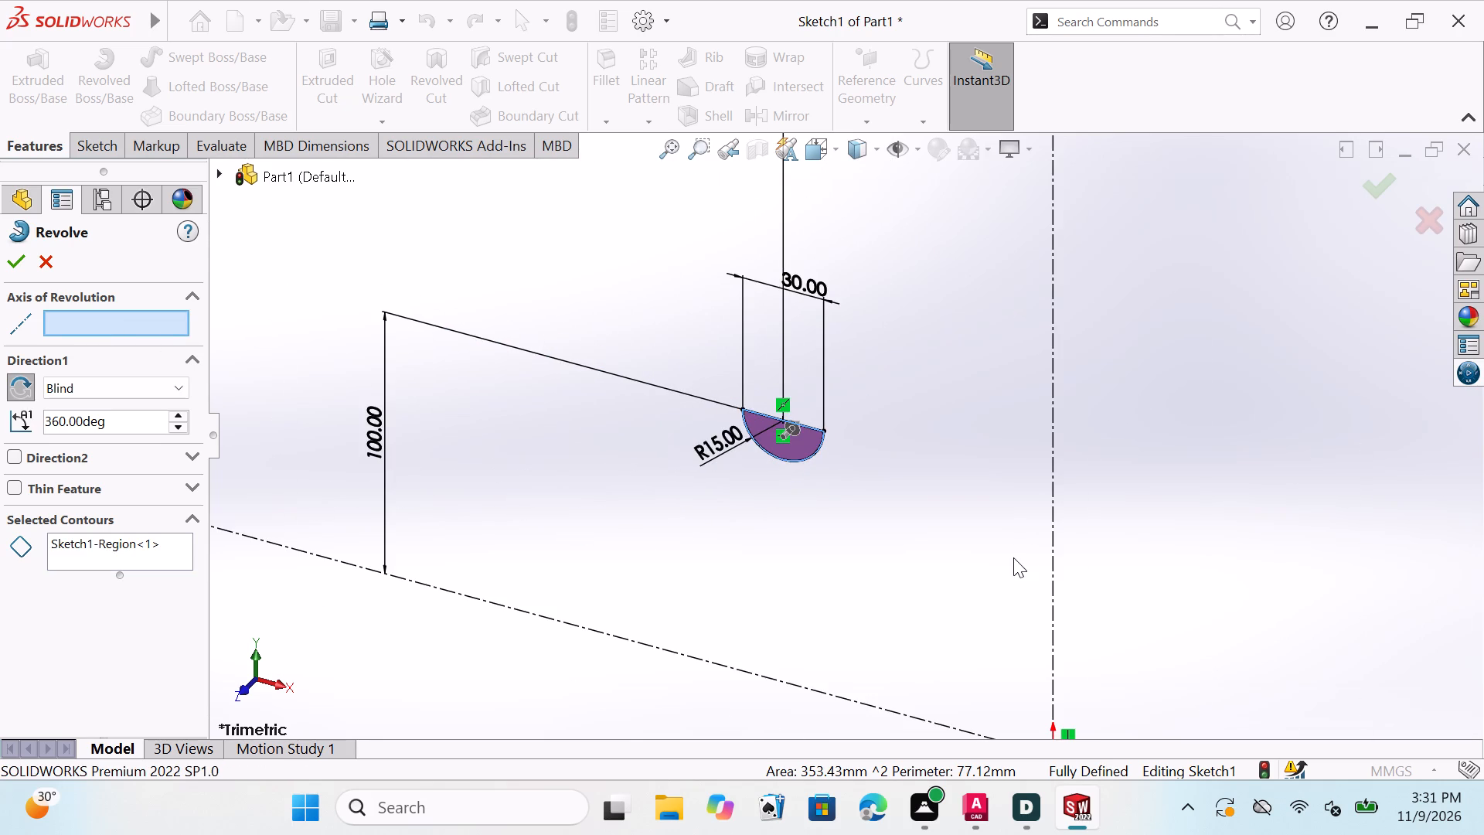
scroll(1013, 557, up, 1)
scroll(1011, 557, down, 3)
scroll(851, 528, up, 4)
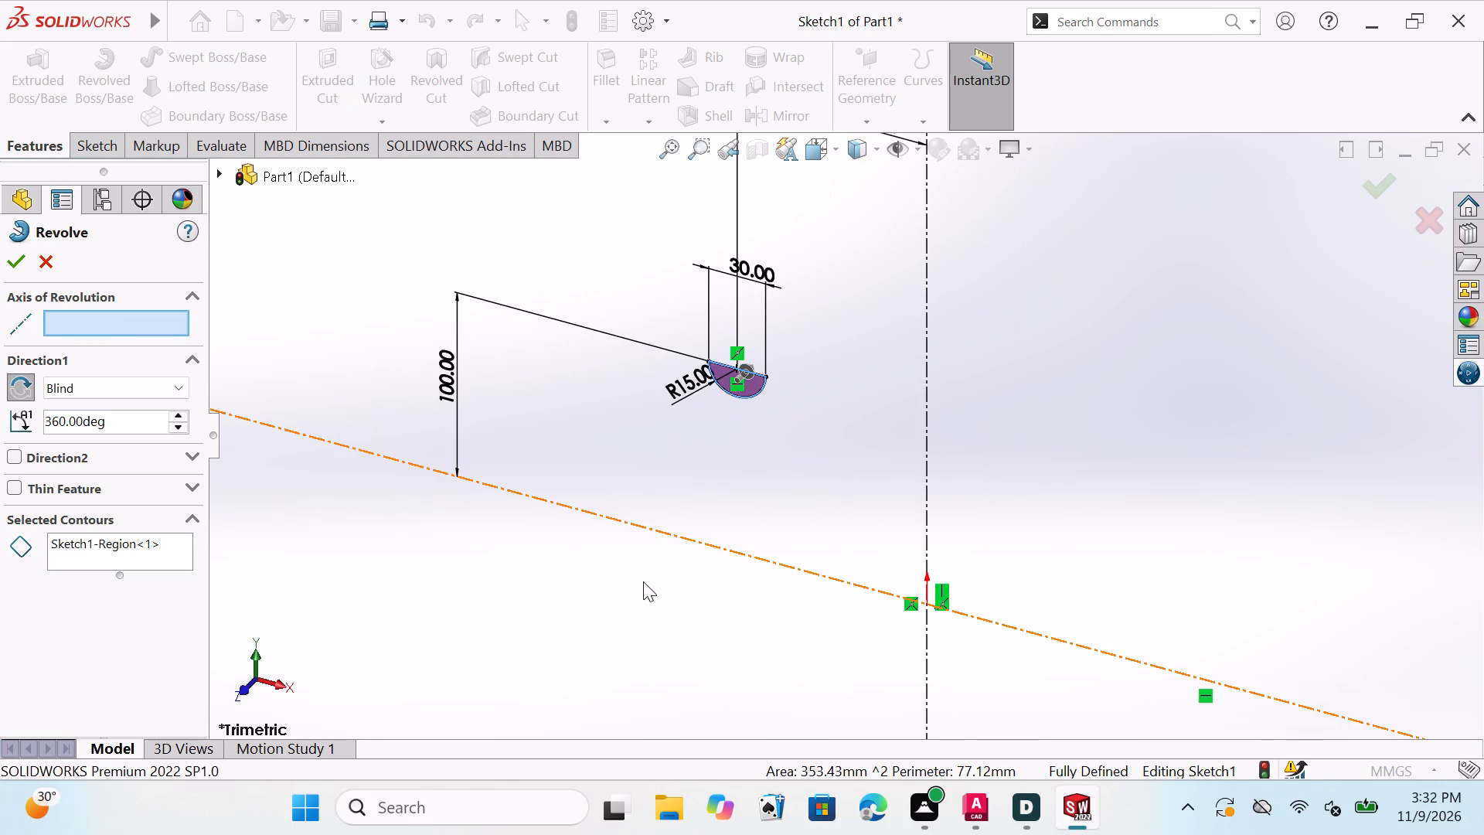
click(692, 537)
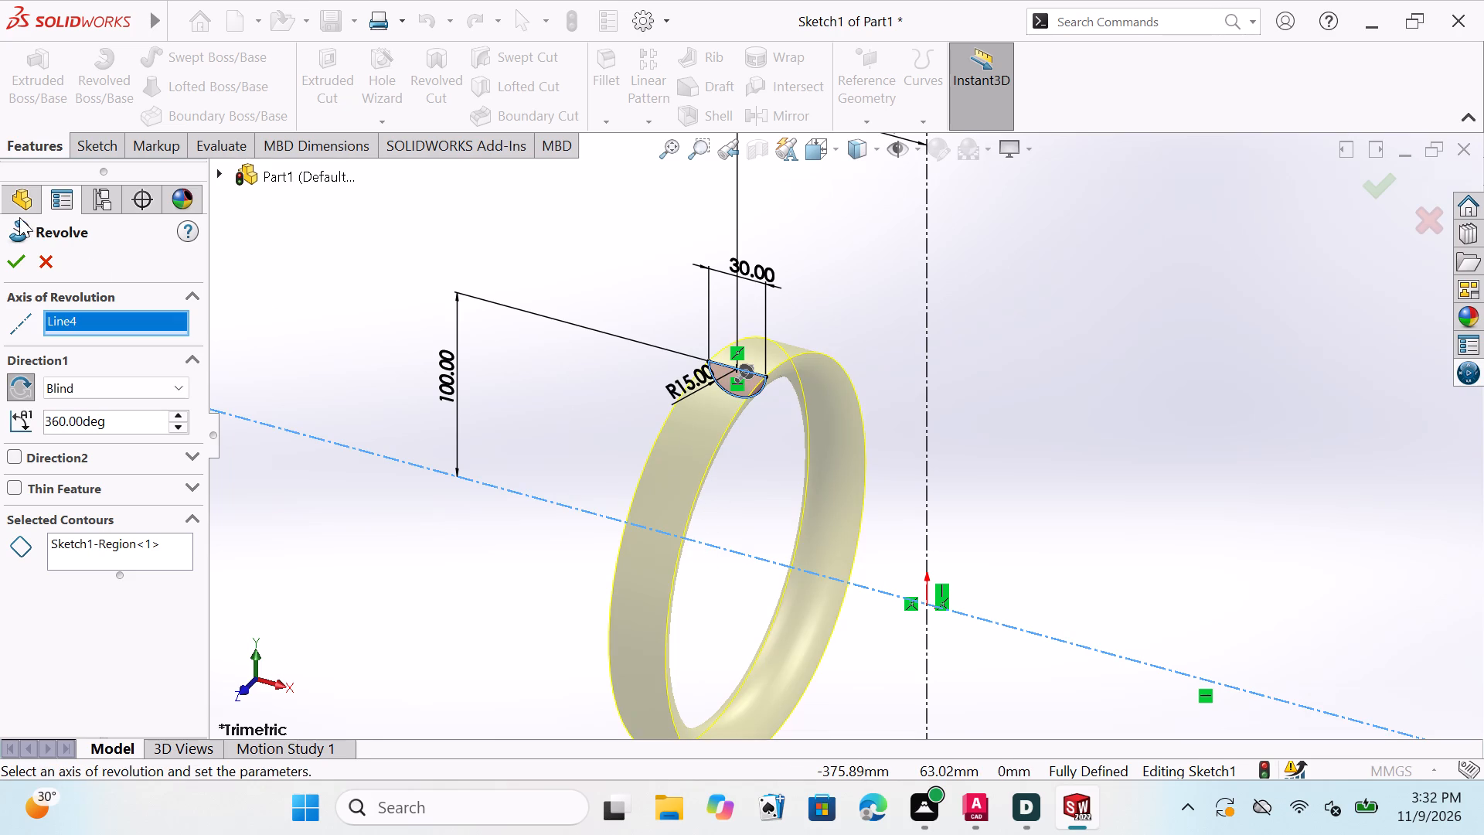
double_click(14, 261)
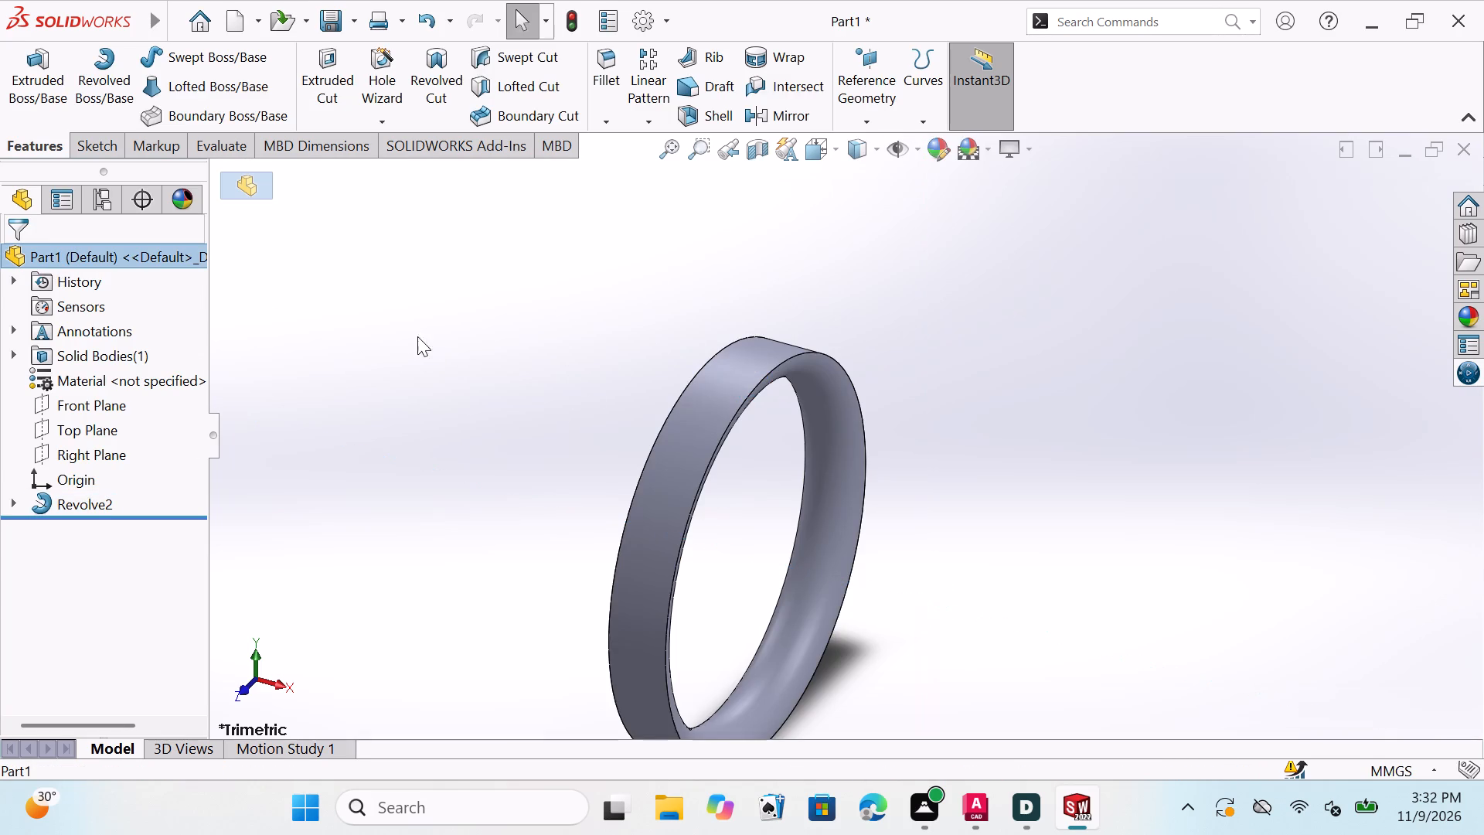
Examine the revolved ring's shape and its inner and outer faces from several angles.
scroll(746, 455, down, 2)
scroll(746, 458, up, 3)
middle_drag(798, 536, 796, 535)
scroll(796, 535, up, 1)
middle_drag(796, 535, 591, 528)
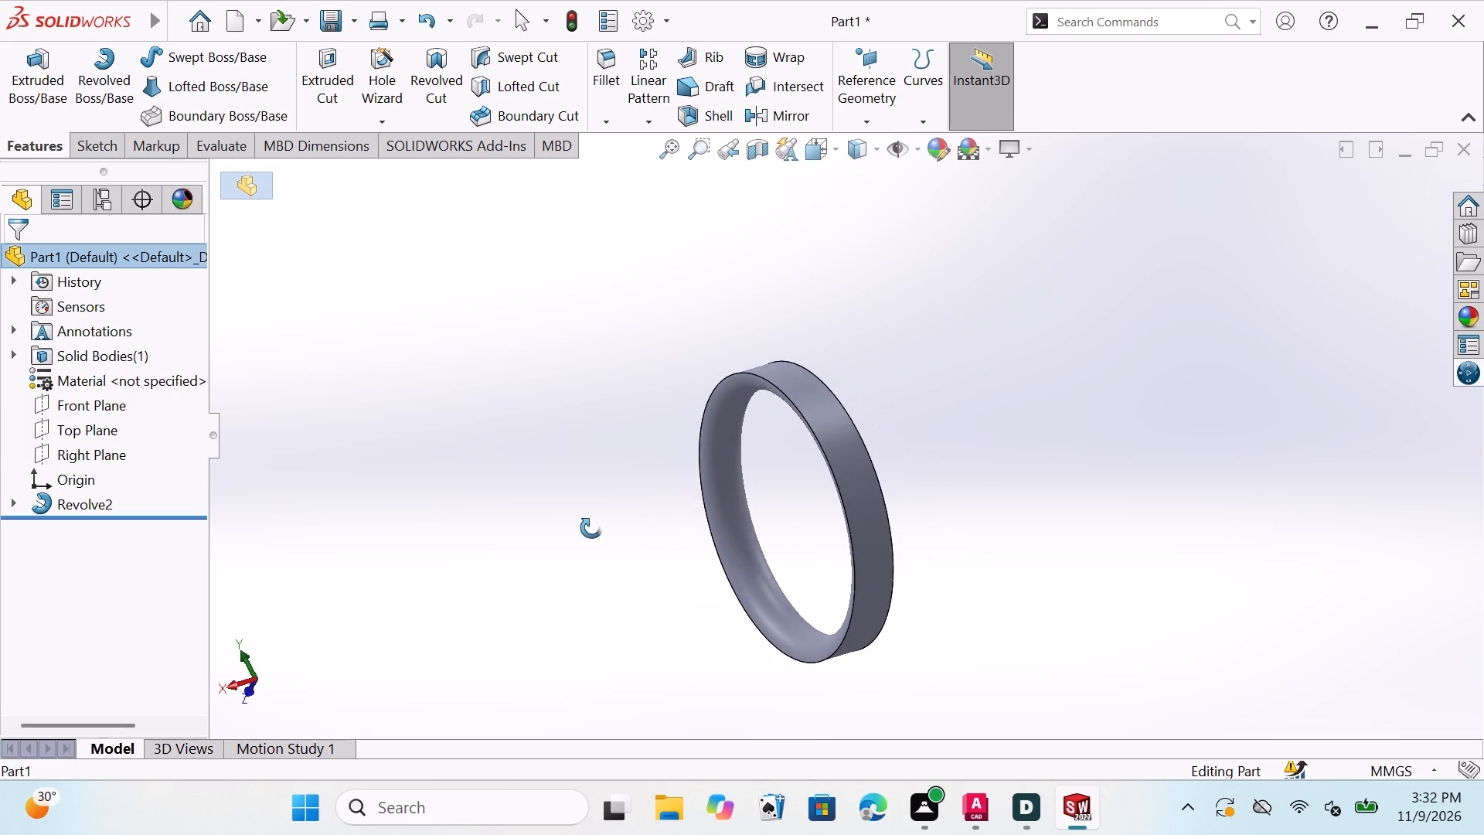
middle_drag(591, 528, 586, 474)
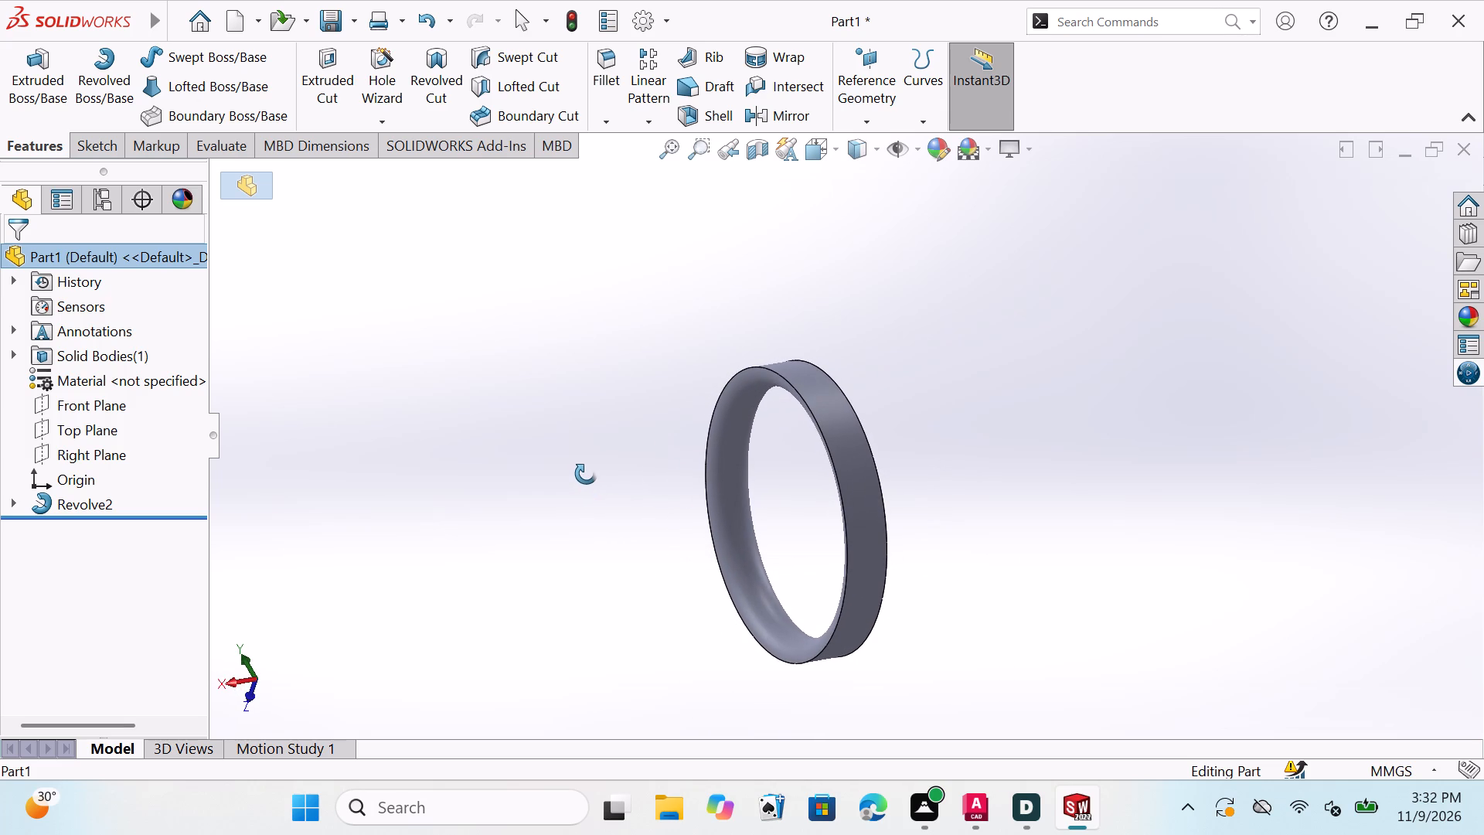
middle_drag(586, 474, 742, 501)
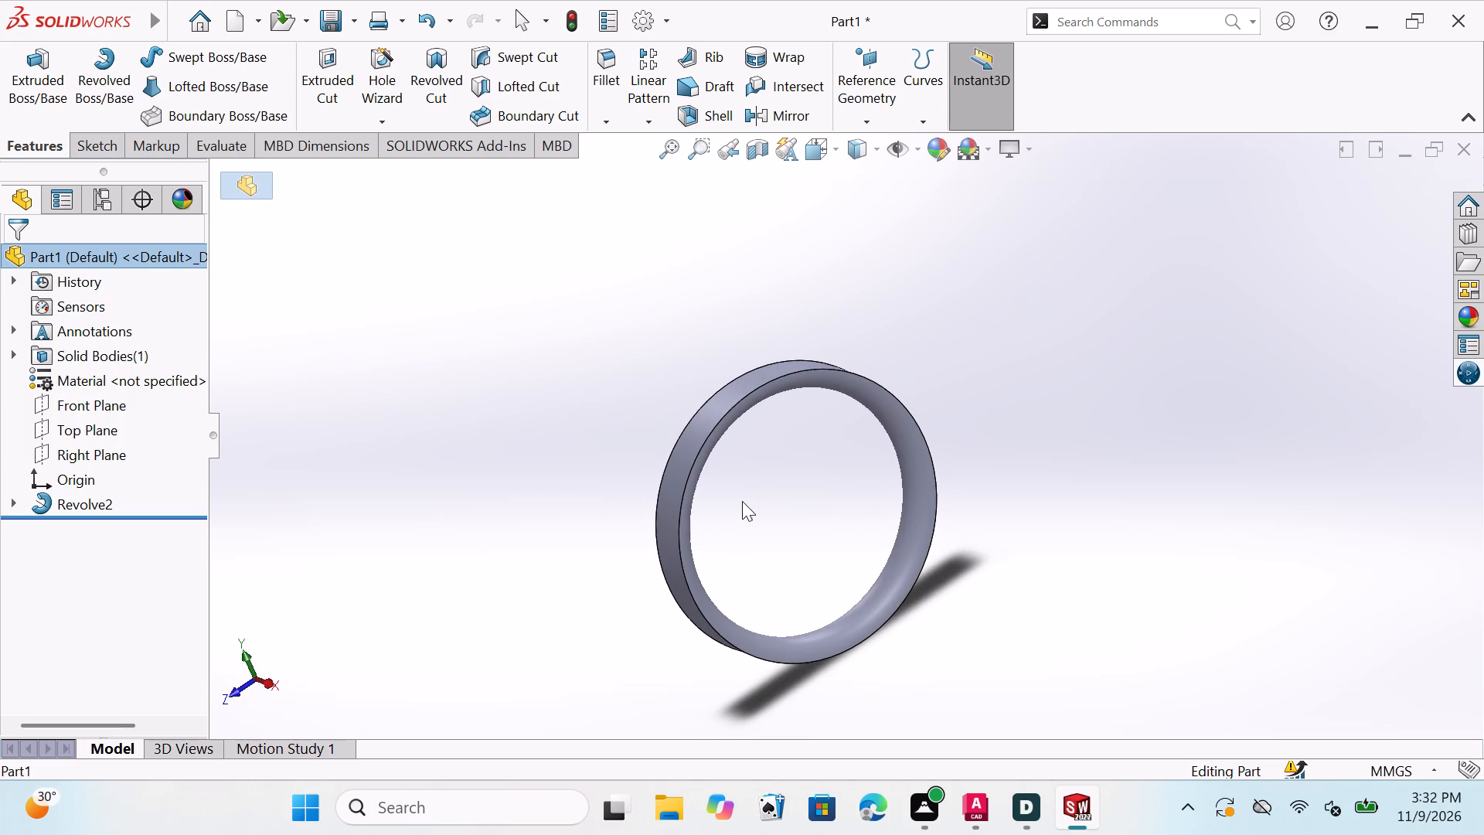
middle_drag(771, 518, 736, 540)
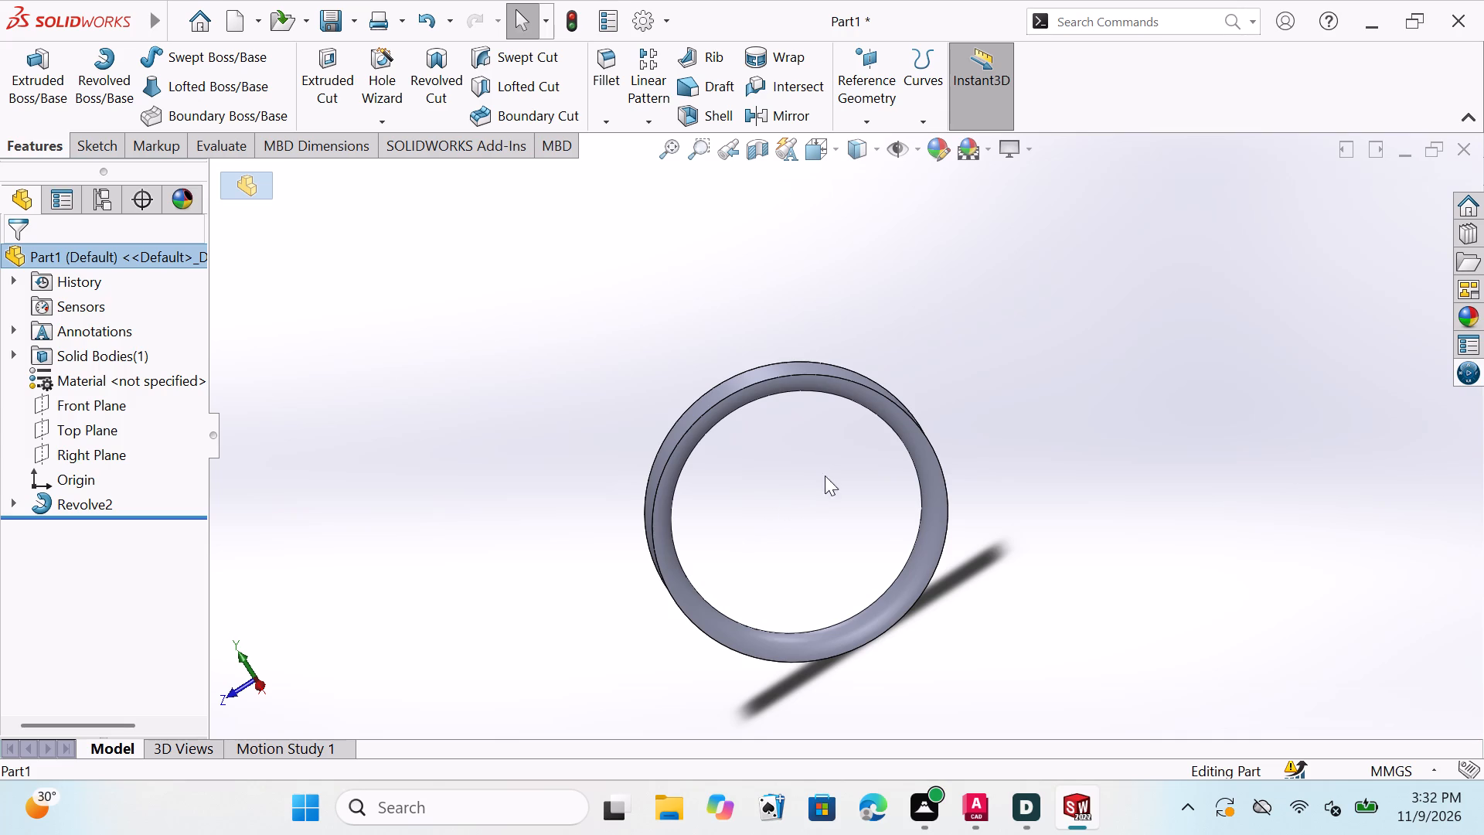
middle_drag(835, 470, 765, 499)
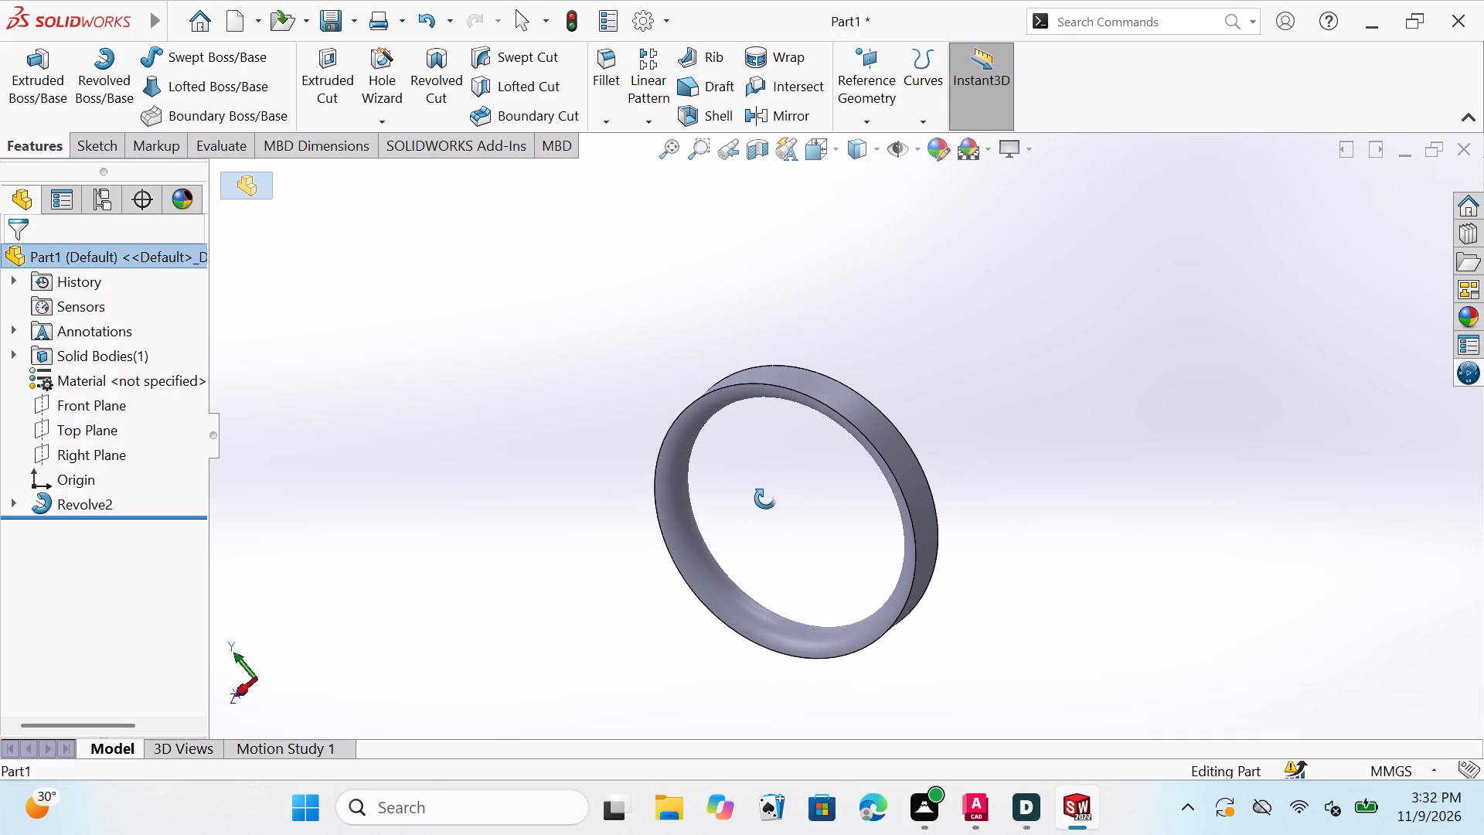
middle_drag(765, 499, 742, 499)
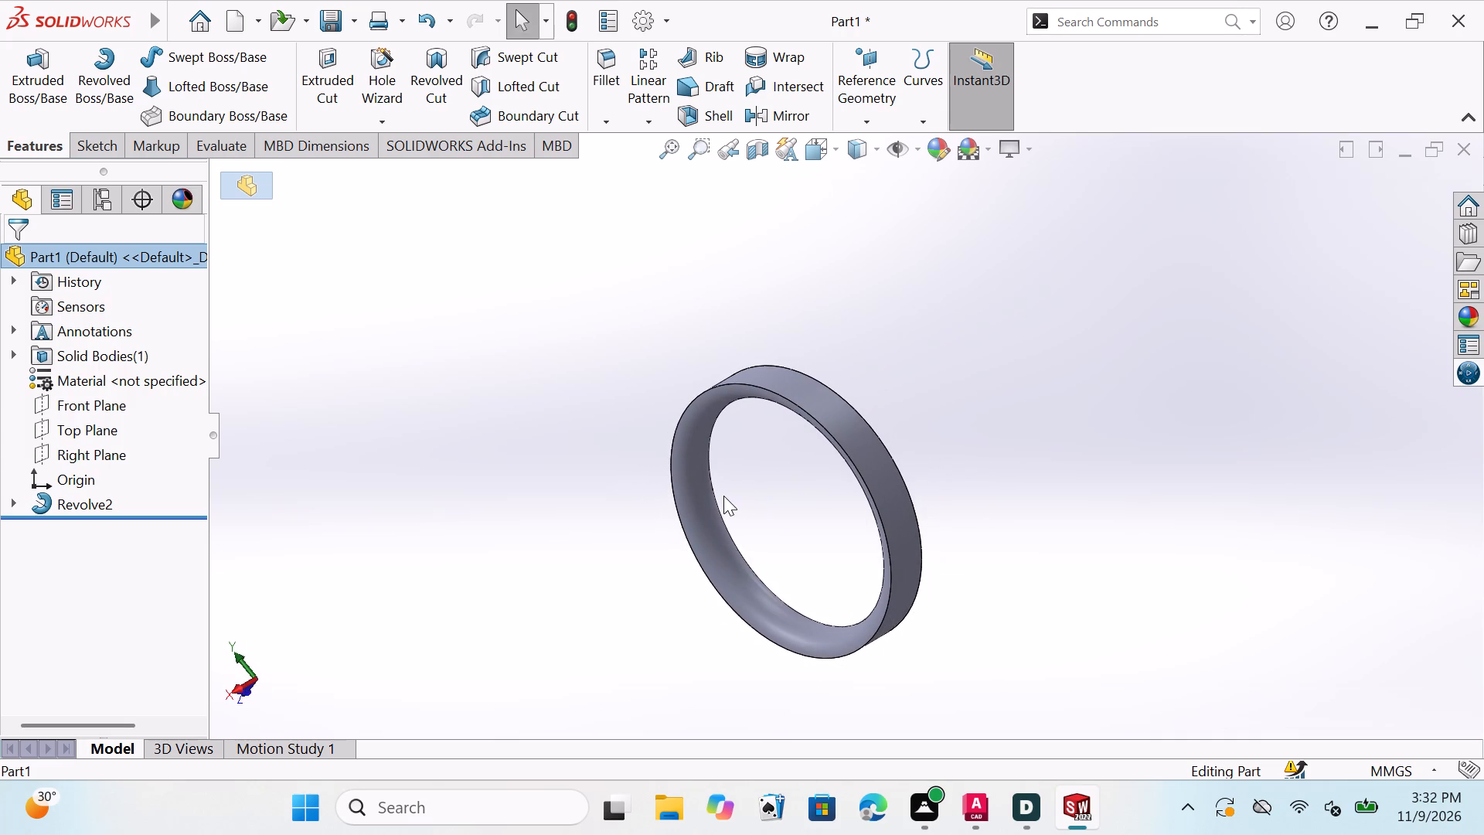
middle_drag(837, 513, 795, 520)
middle_drag(788, 524, 709, 515)
middle_drag(703, 514, 728, 499)
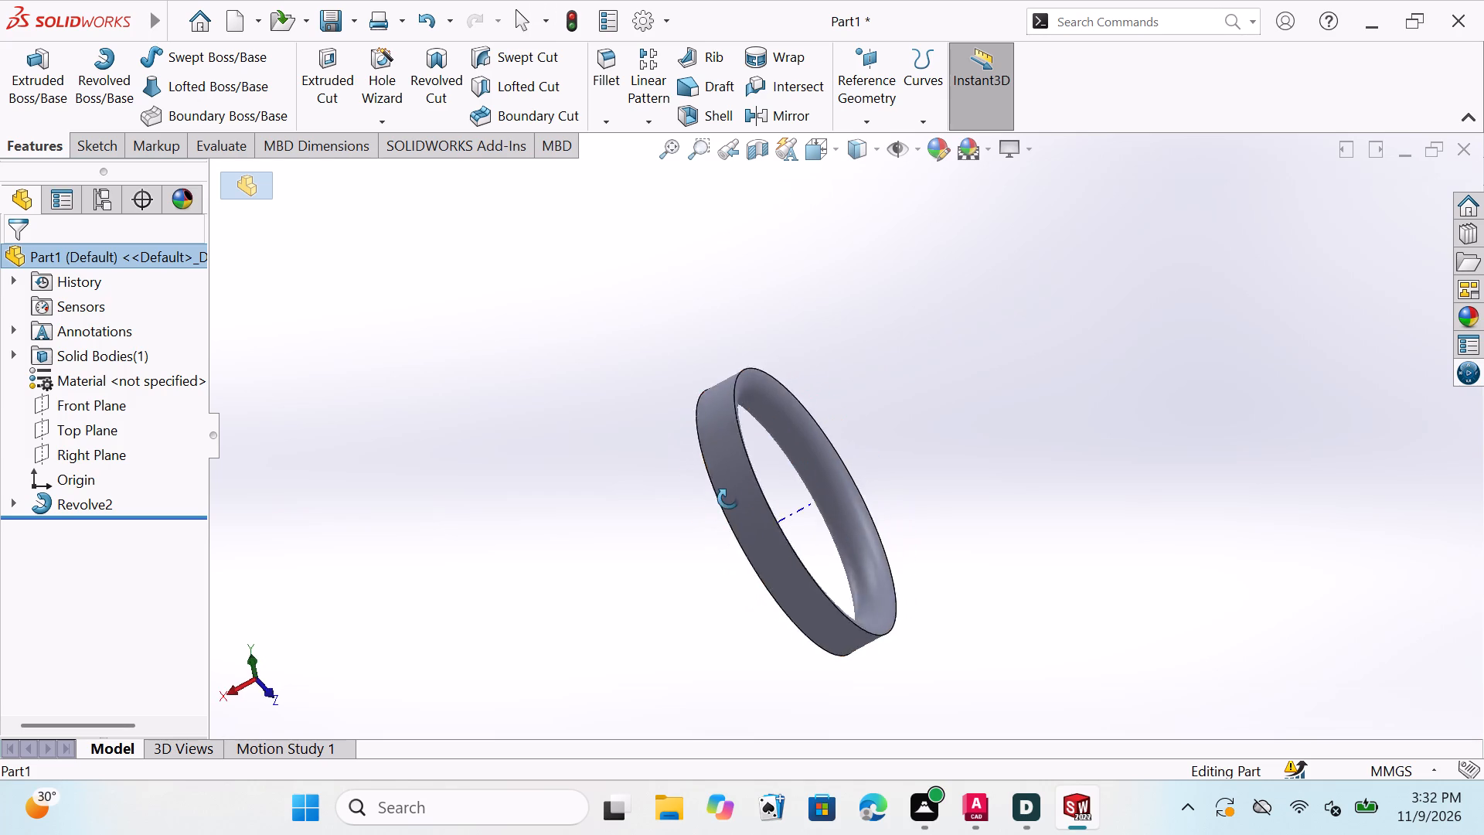
middle_drag(728, 499, 794, 494)
middle_drag(765, 506, 819, 432)
middle_drag(756, 451, 812, 435)
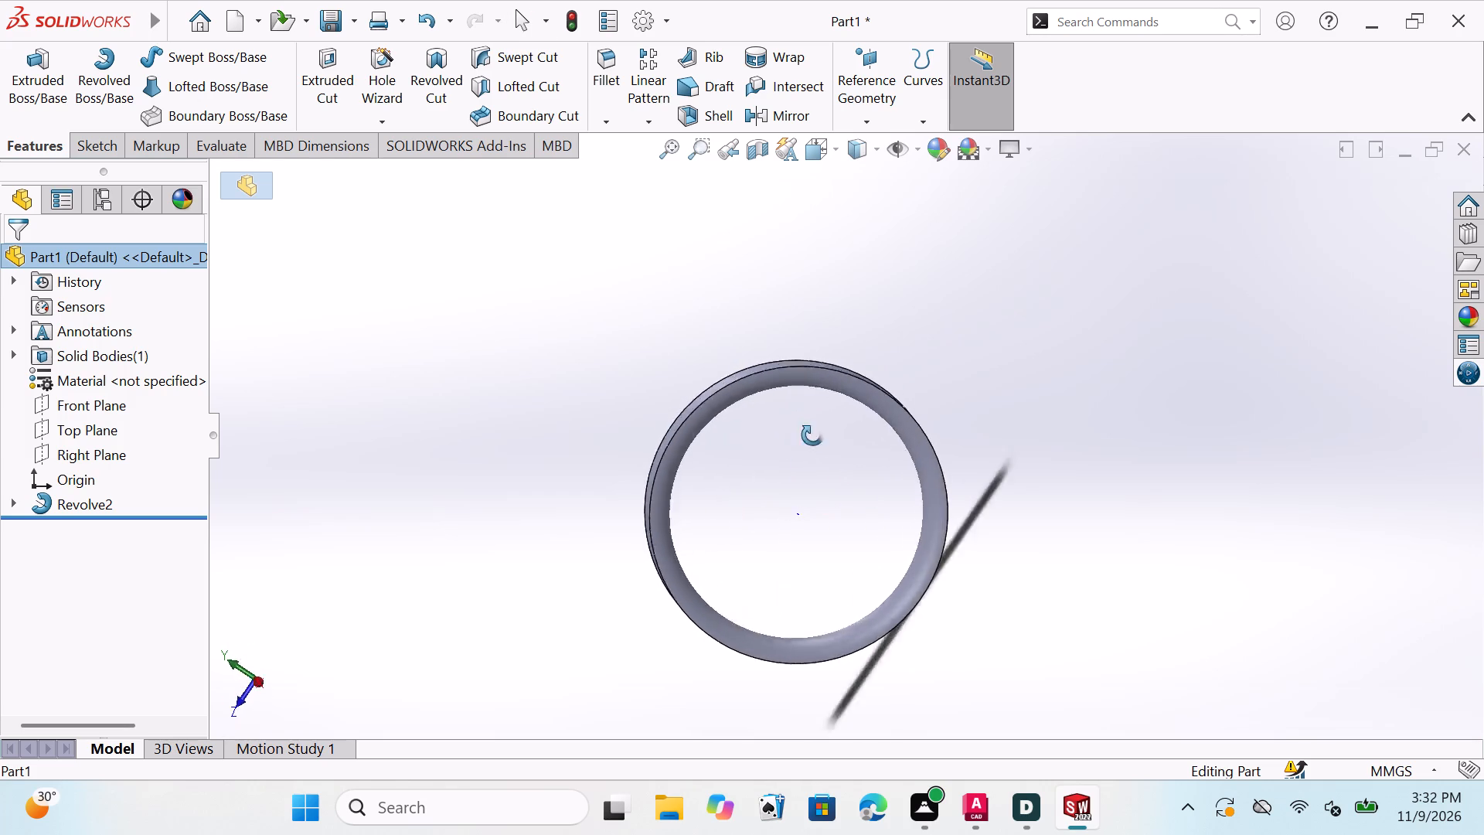
middle_drag(812, 435, 618, 443)
middle_drag(803, 356, 844, 511)
scroll(853, 448, up, 1)
middle_drag(796, 488, 730, 396)
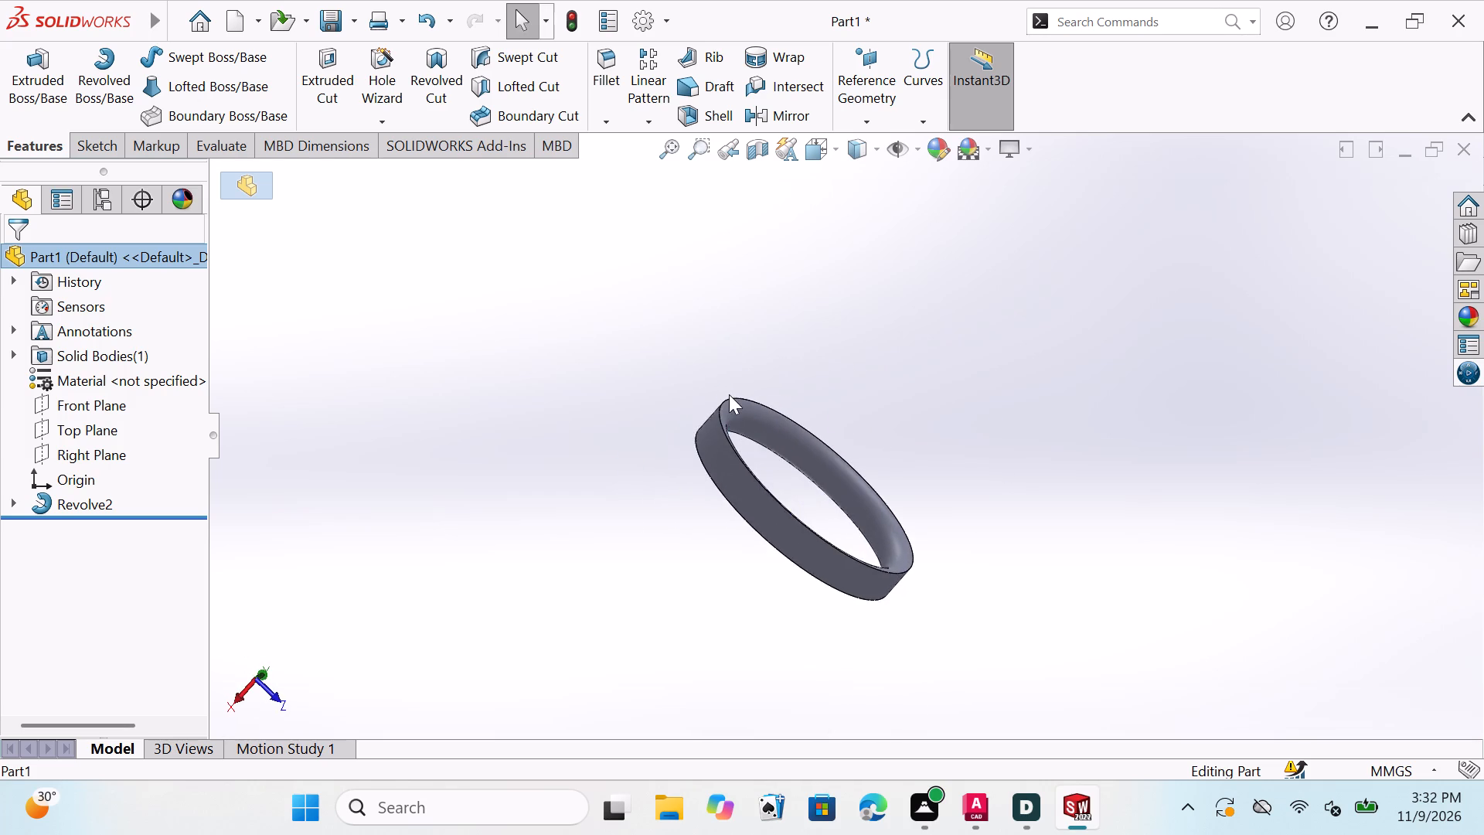
middle_drag(698, 439, 642, 349)
scroll(643, 397, down, 1)
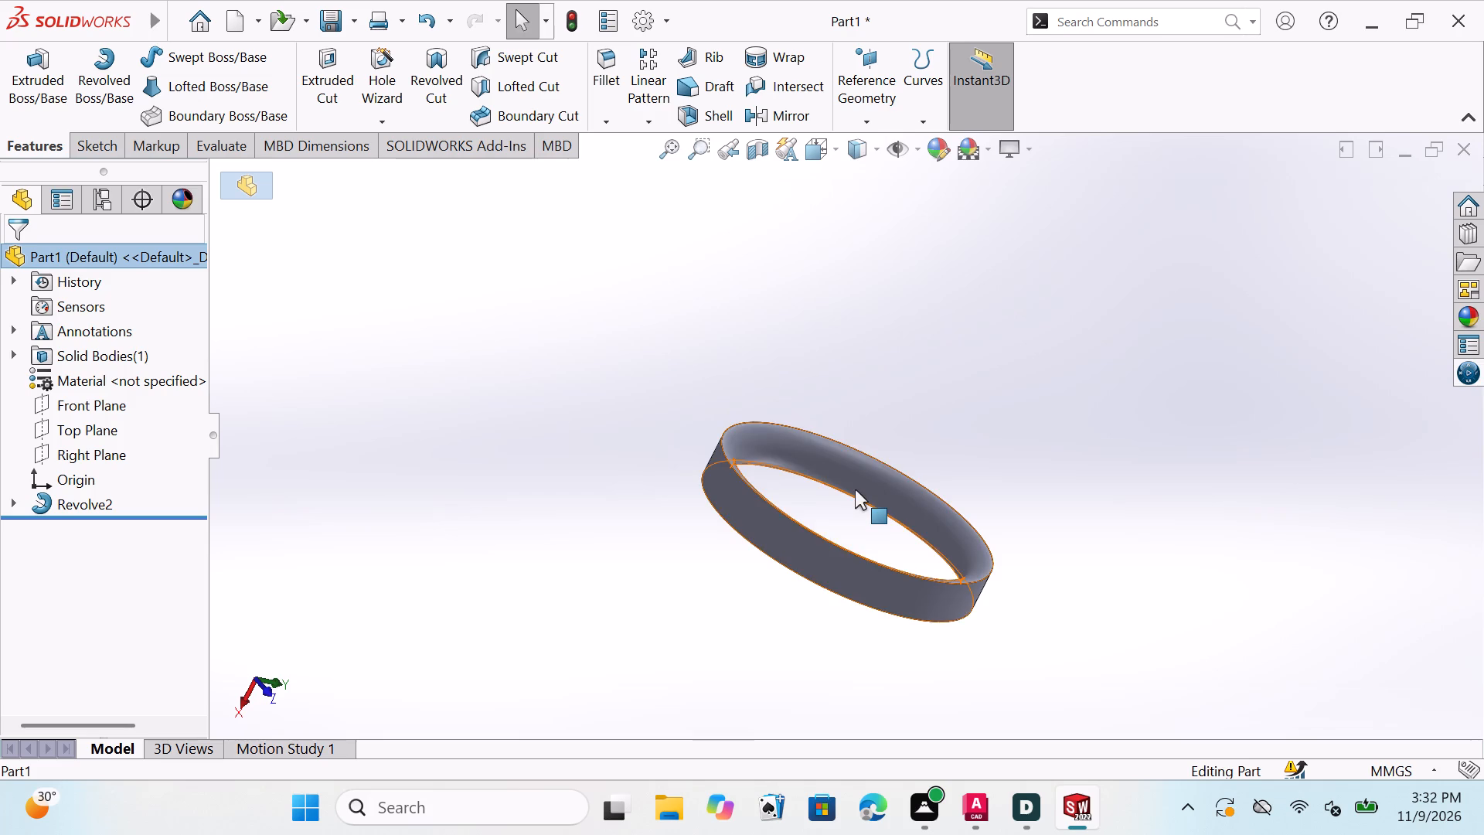
scroll(855, 489, down, 1)
scroll(855, 489, up, 2)
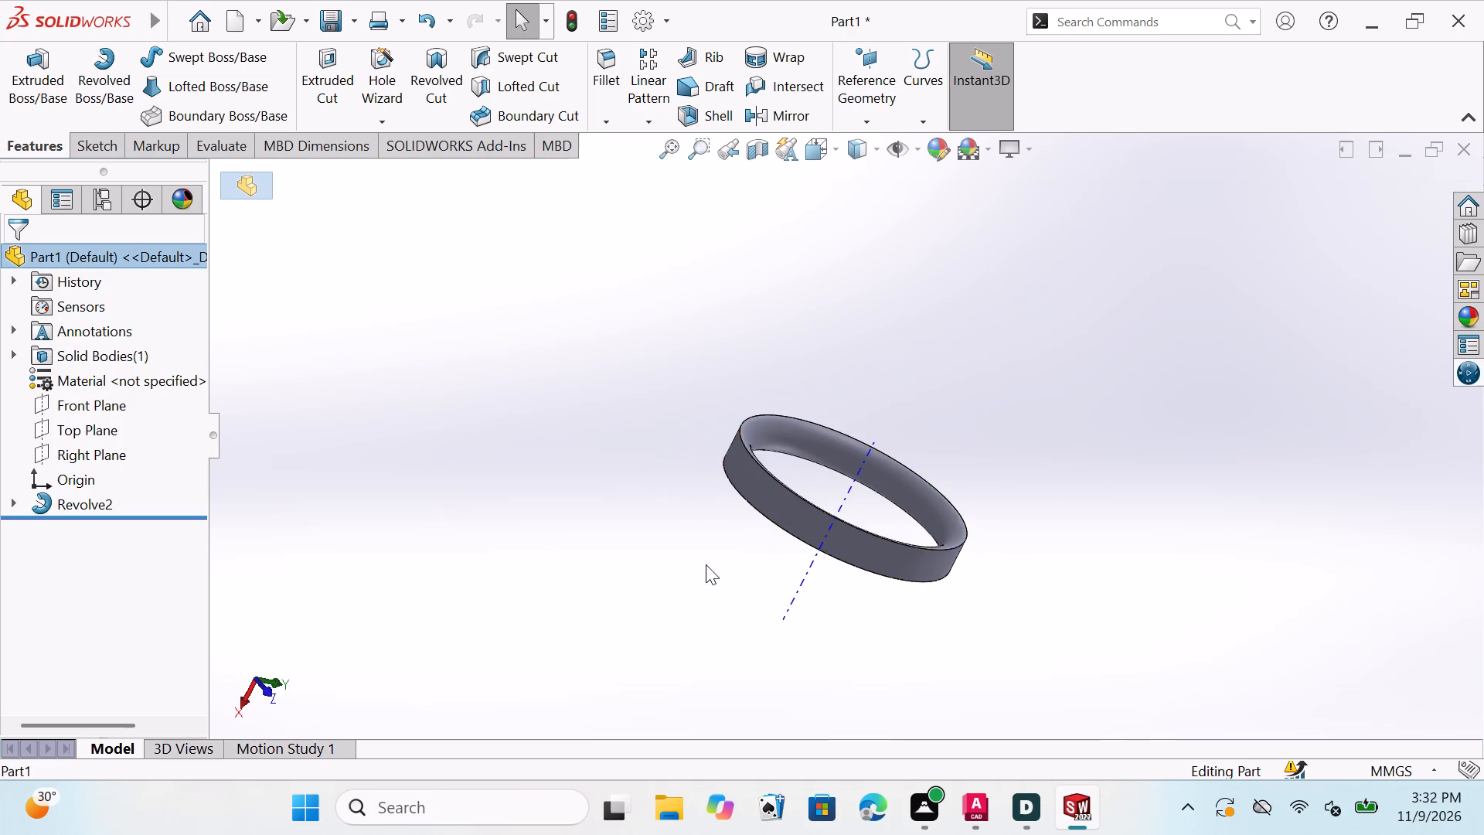
middle_drag(703, 564, 777, 379)
scroll(834, 599, up, 1)
middle_drag(834, 598, 833, 591)
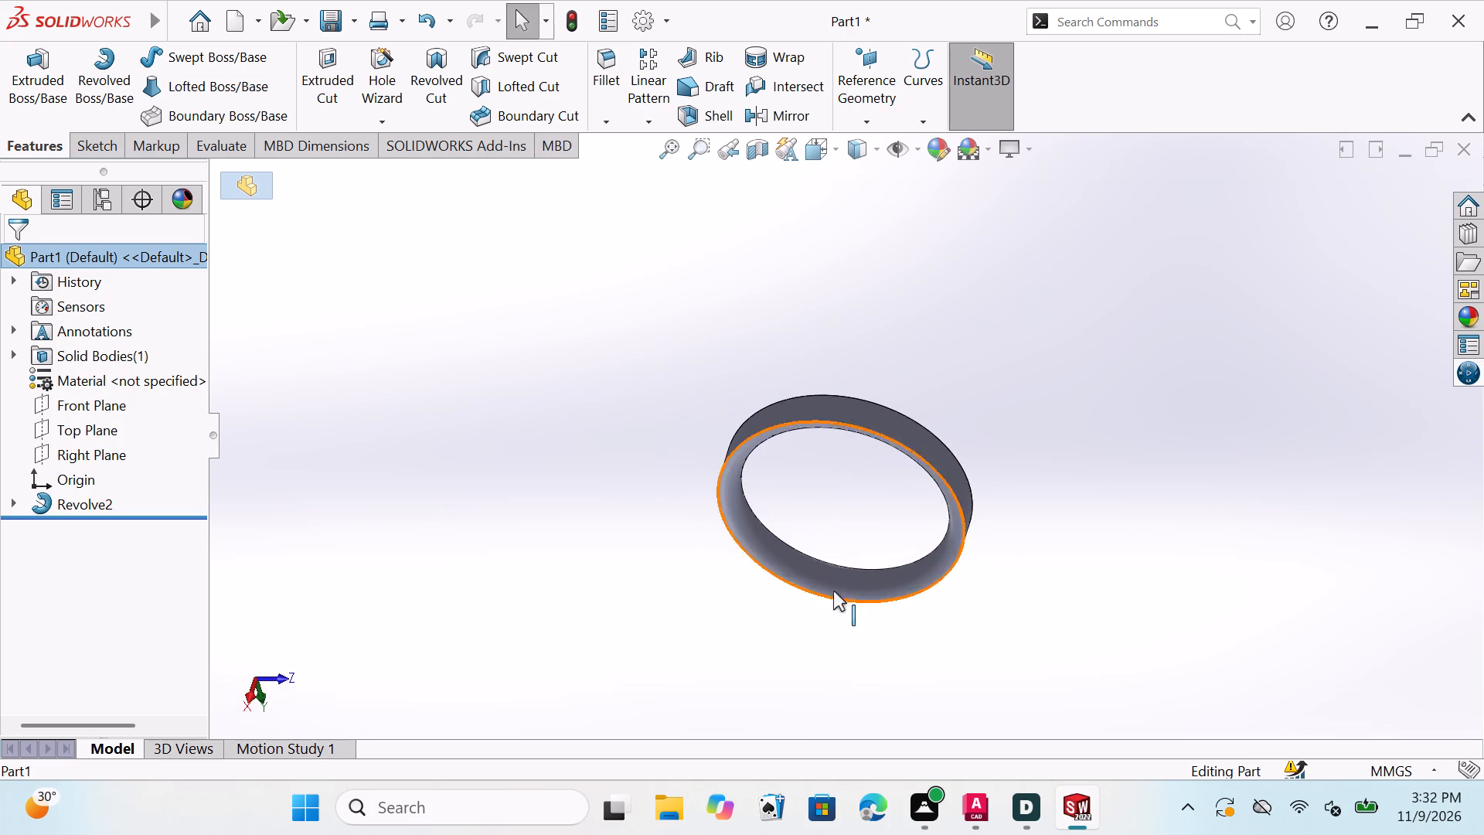
middle_drag(833, 591, 911, 415)
middle_drag(861, 387, 765, 473)
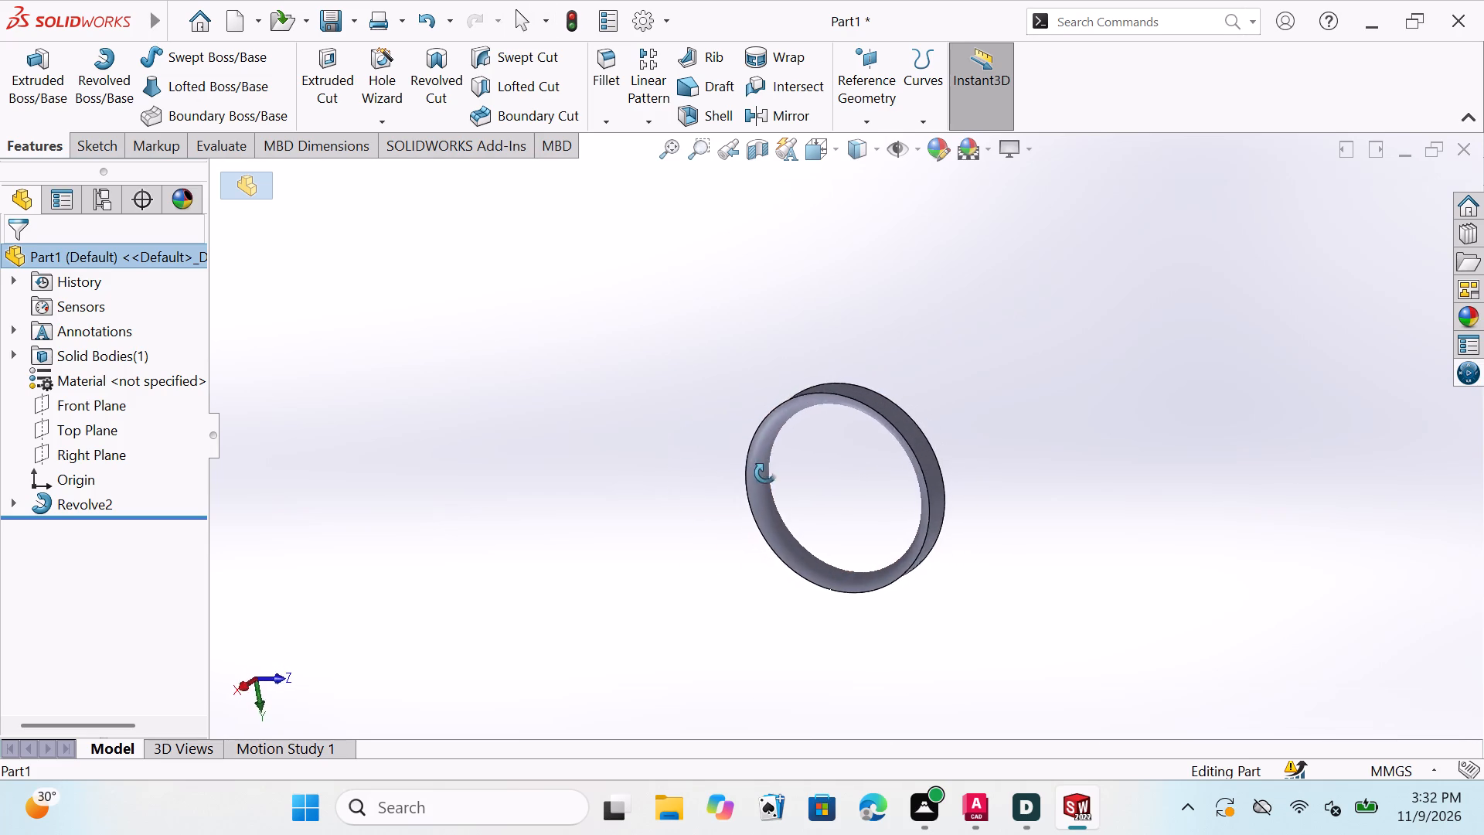
middle_drag(765, 473, 665, 396)
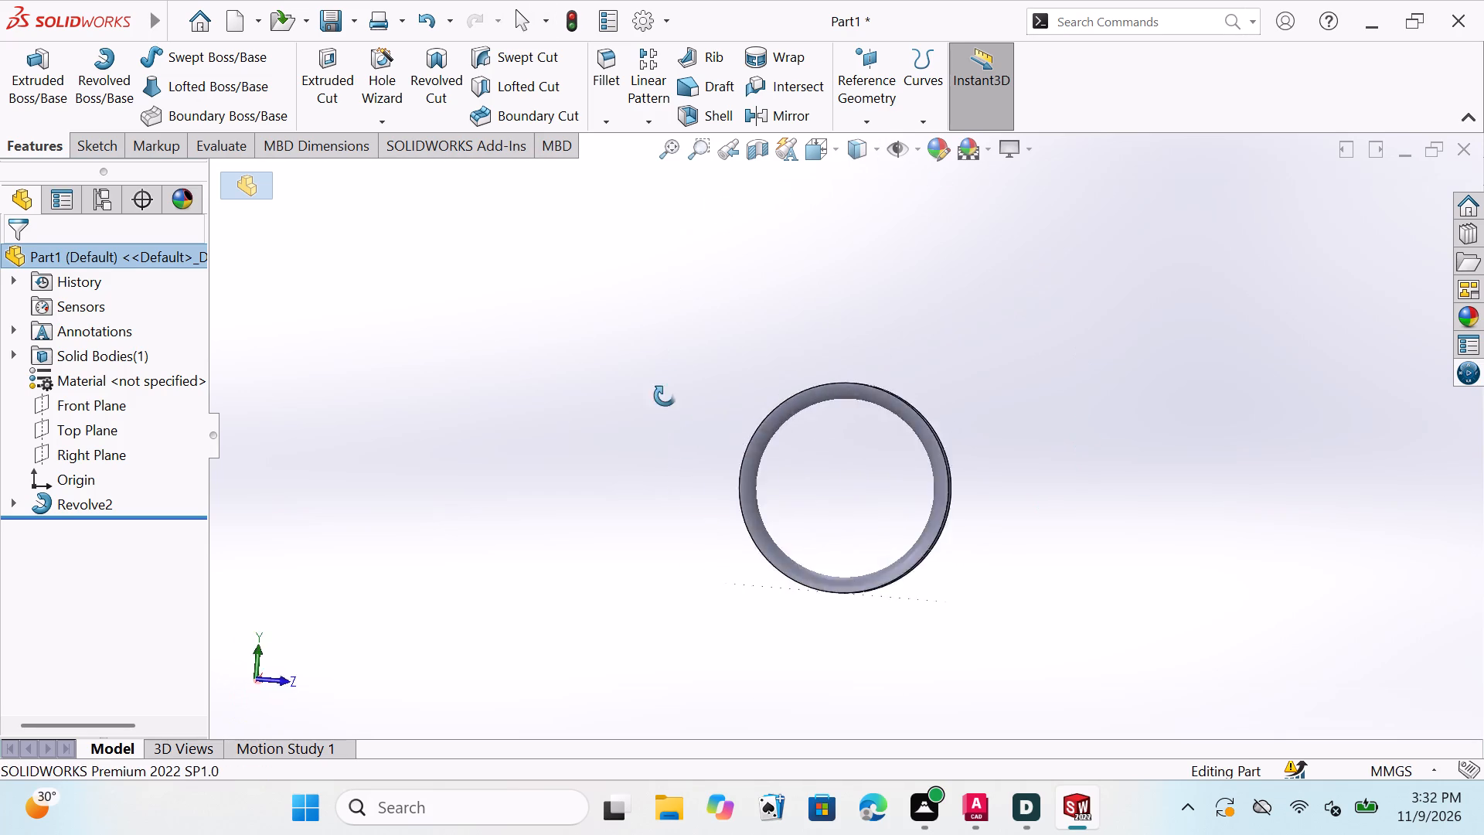
middle_drag(665, 396, 921, 375)
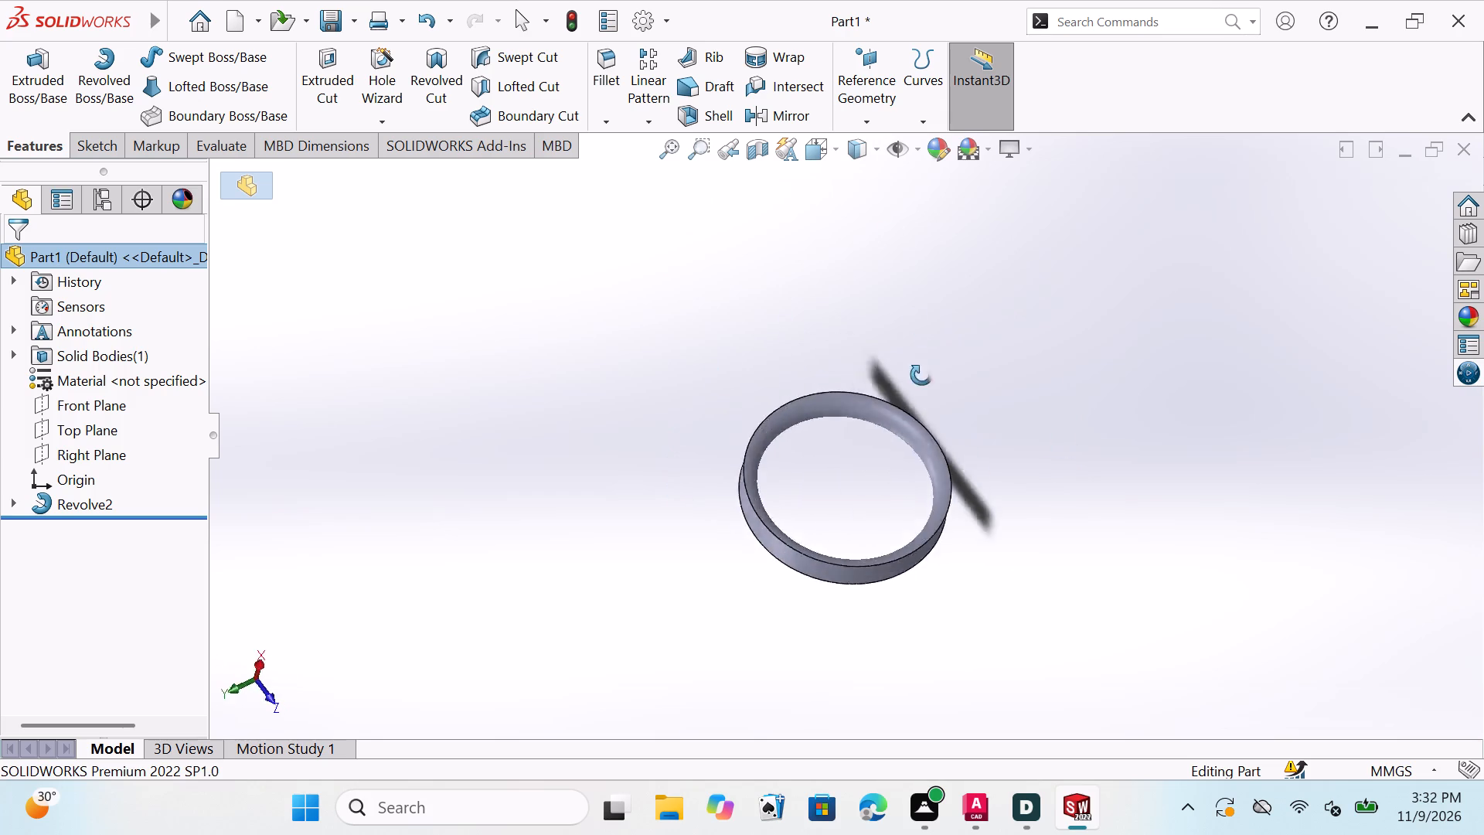
middle_drag(921, 375, 684, 603)
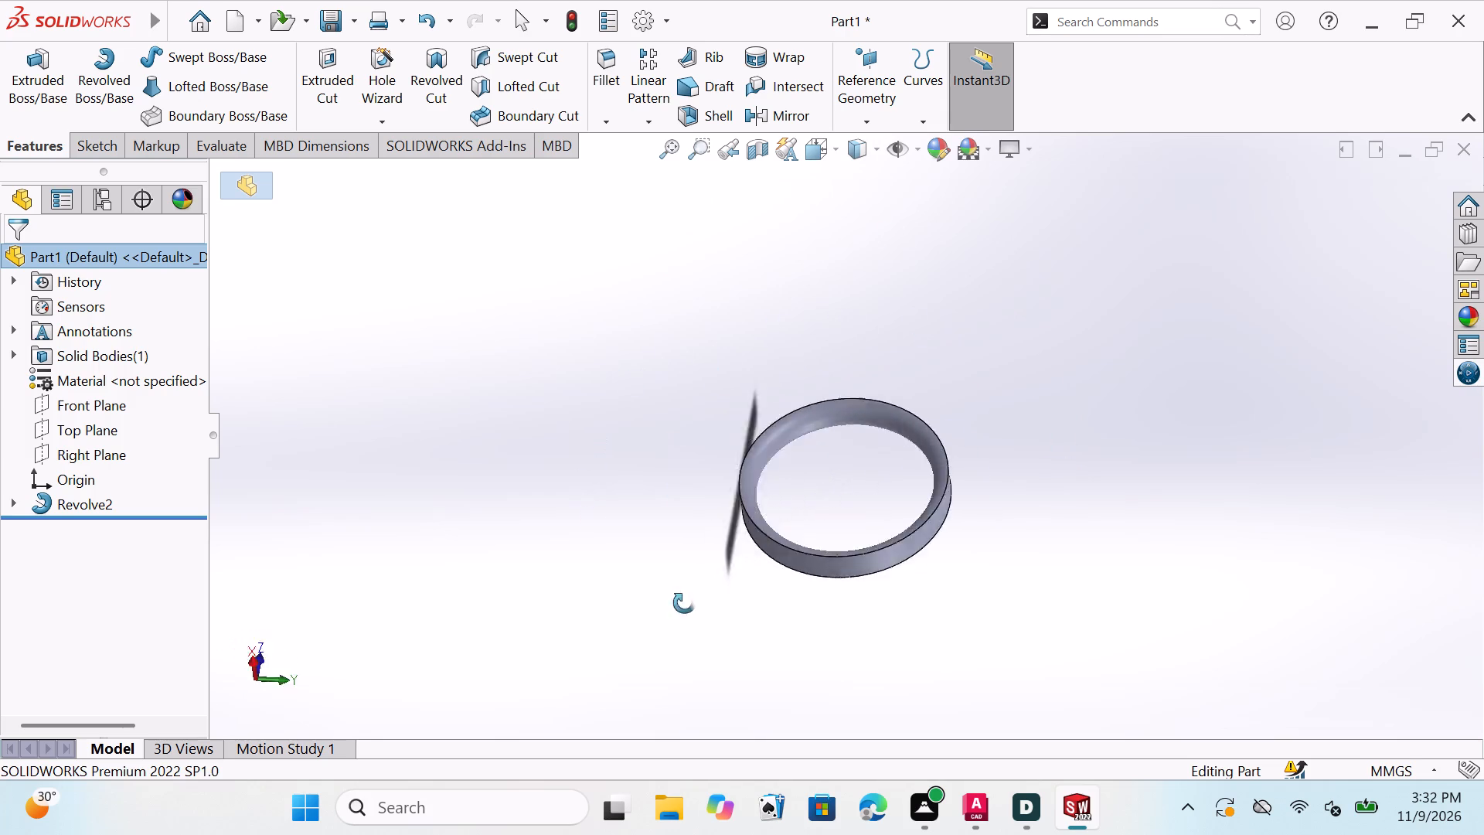
middle_drag(684, 603, 669, 500)
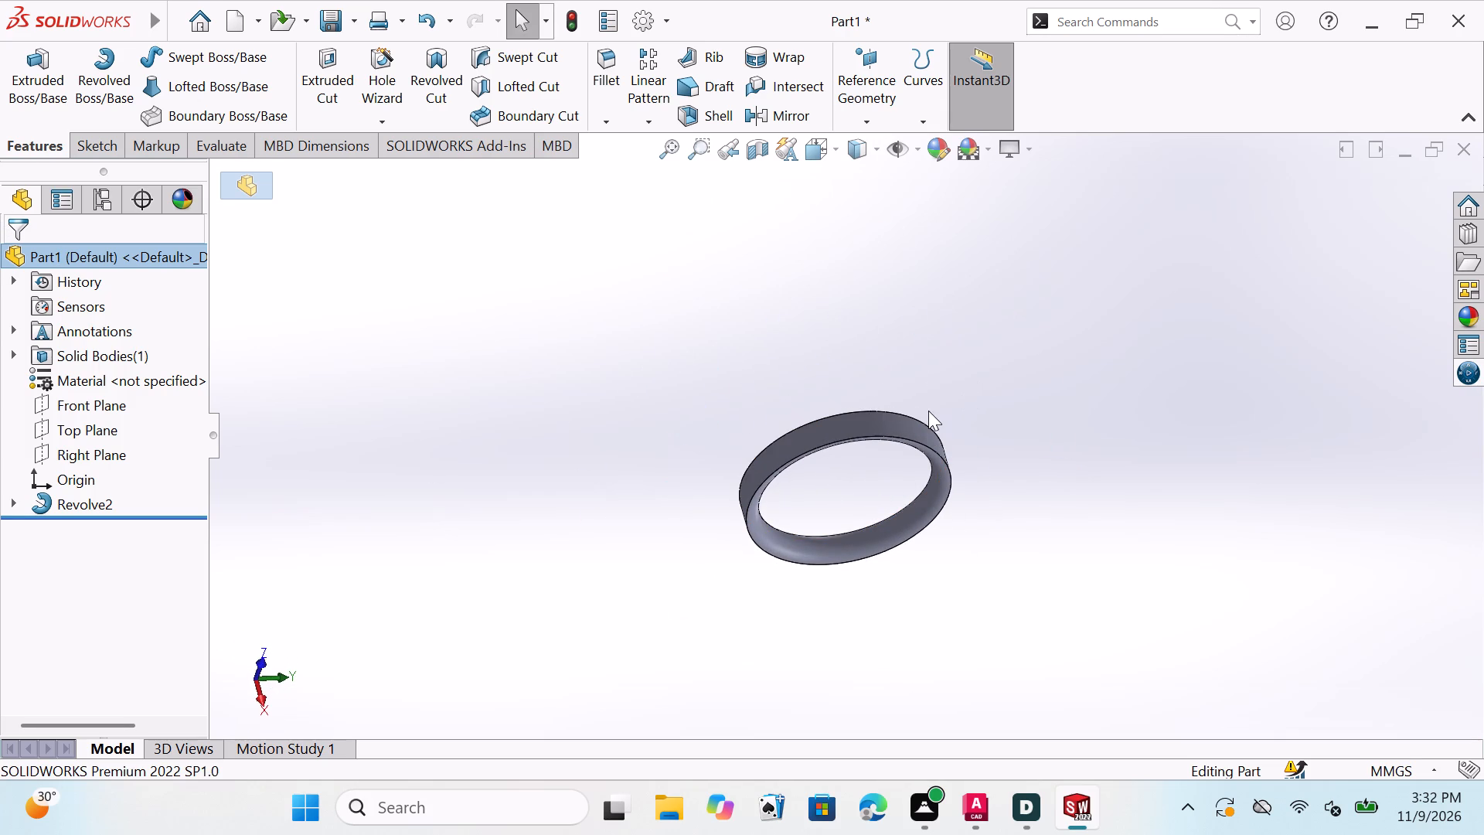
Undo the ring revolve and the semicircle, its closing line and dimensions, back to the sketch with only the two centerlines.
key(Escape)
key(ctrl+z)
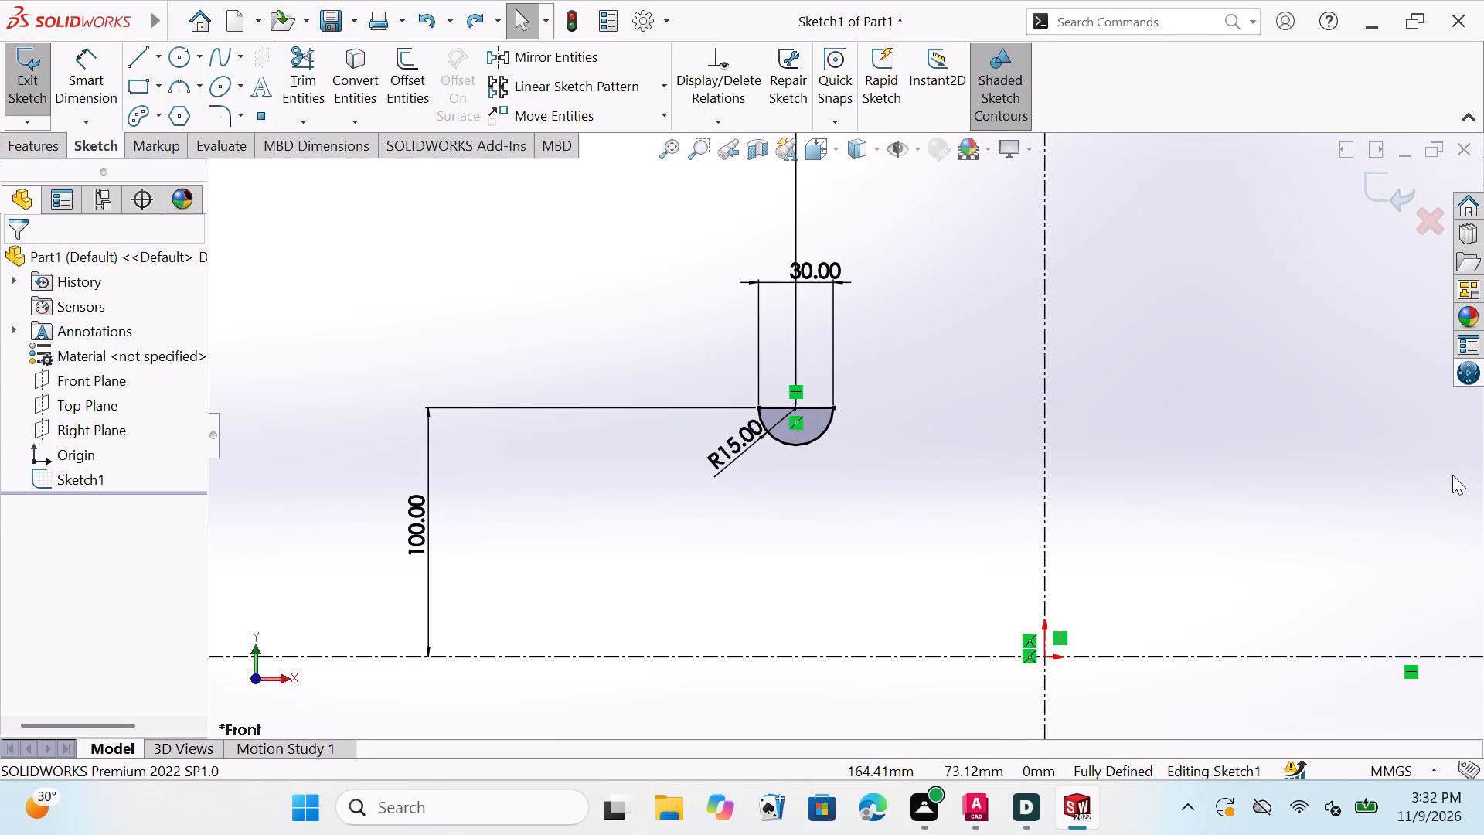
key(ctrl+z)
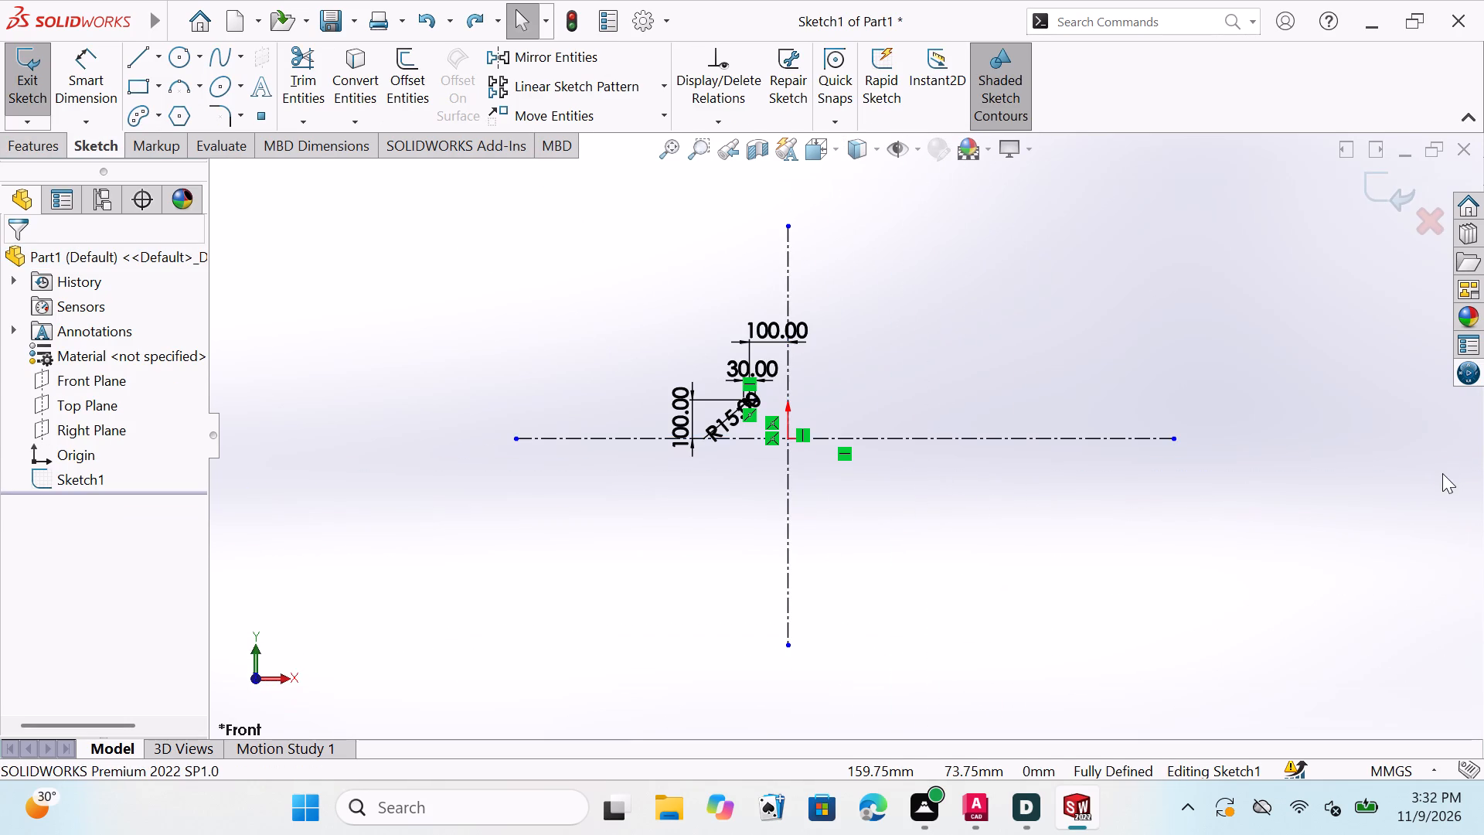
key(ctrl+z)
key(ctrl+z)
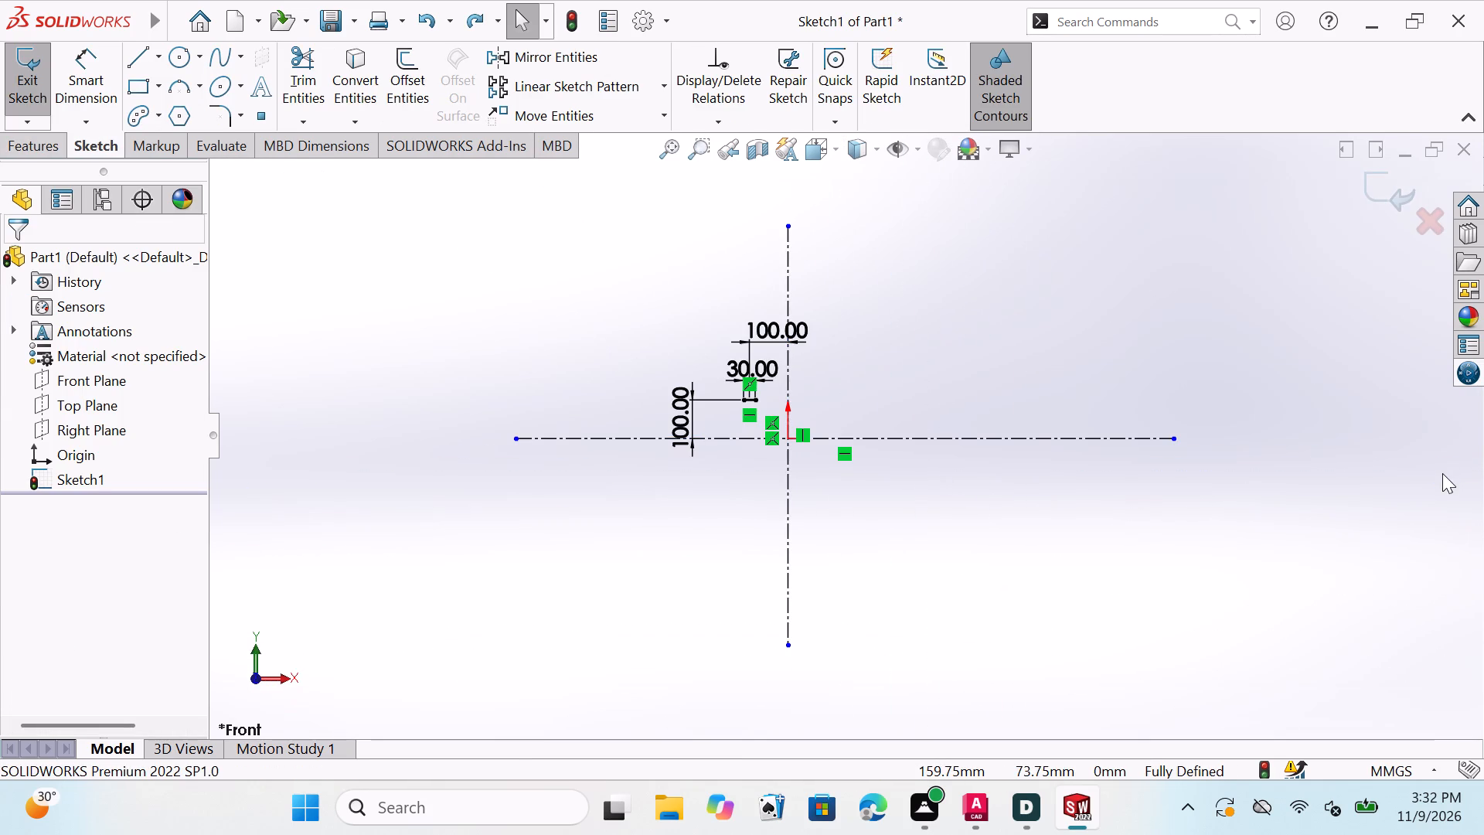
key(ctrl+z)
key(ctrl+z)
key(ctrl+z)
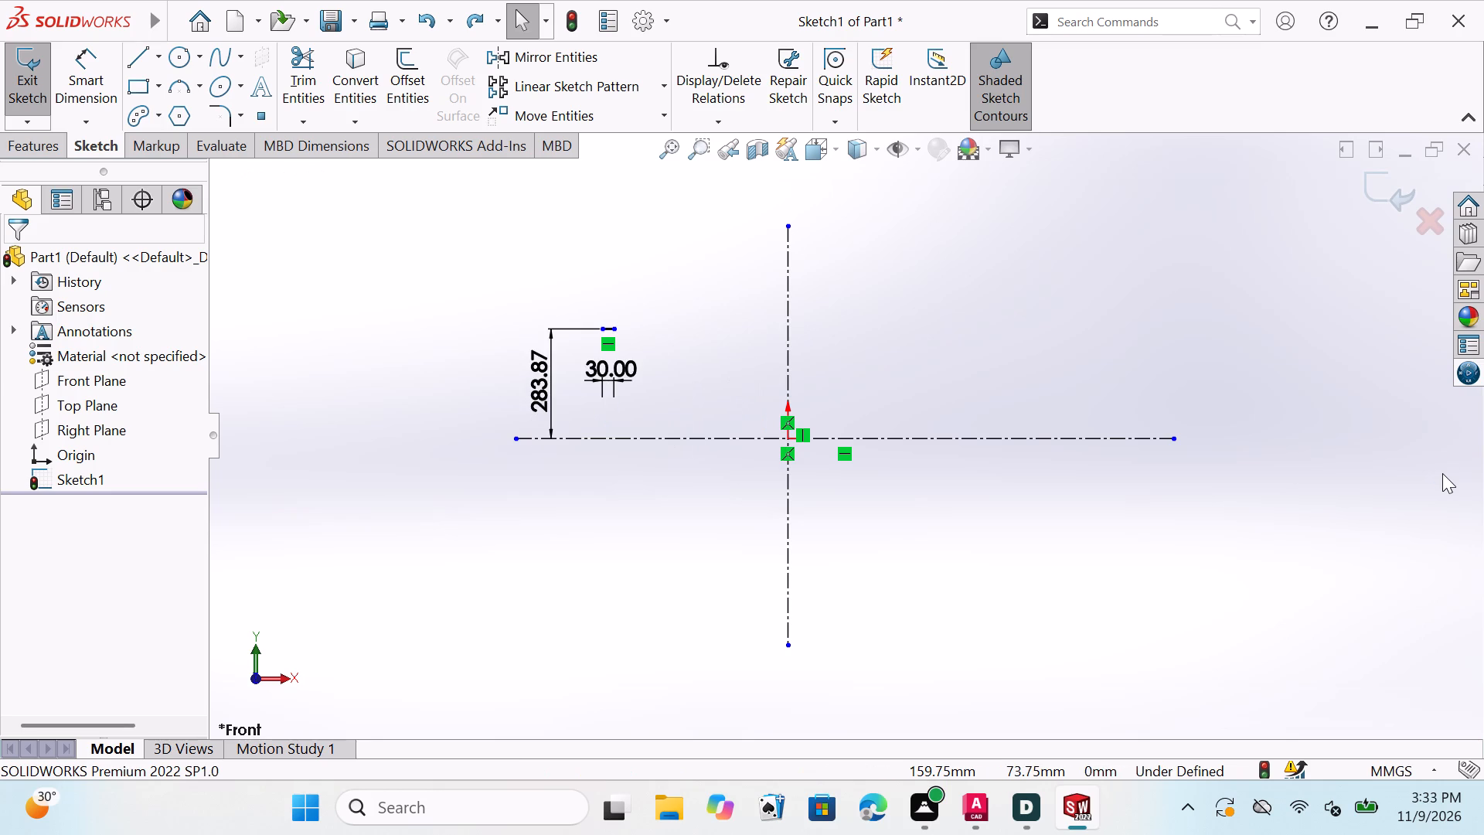
key(ctrl+z)
key(ctrl+z)
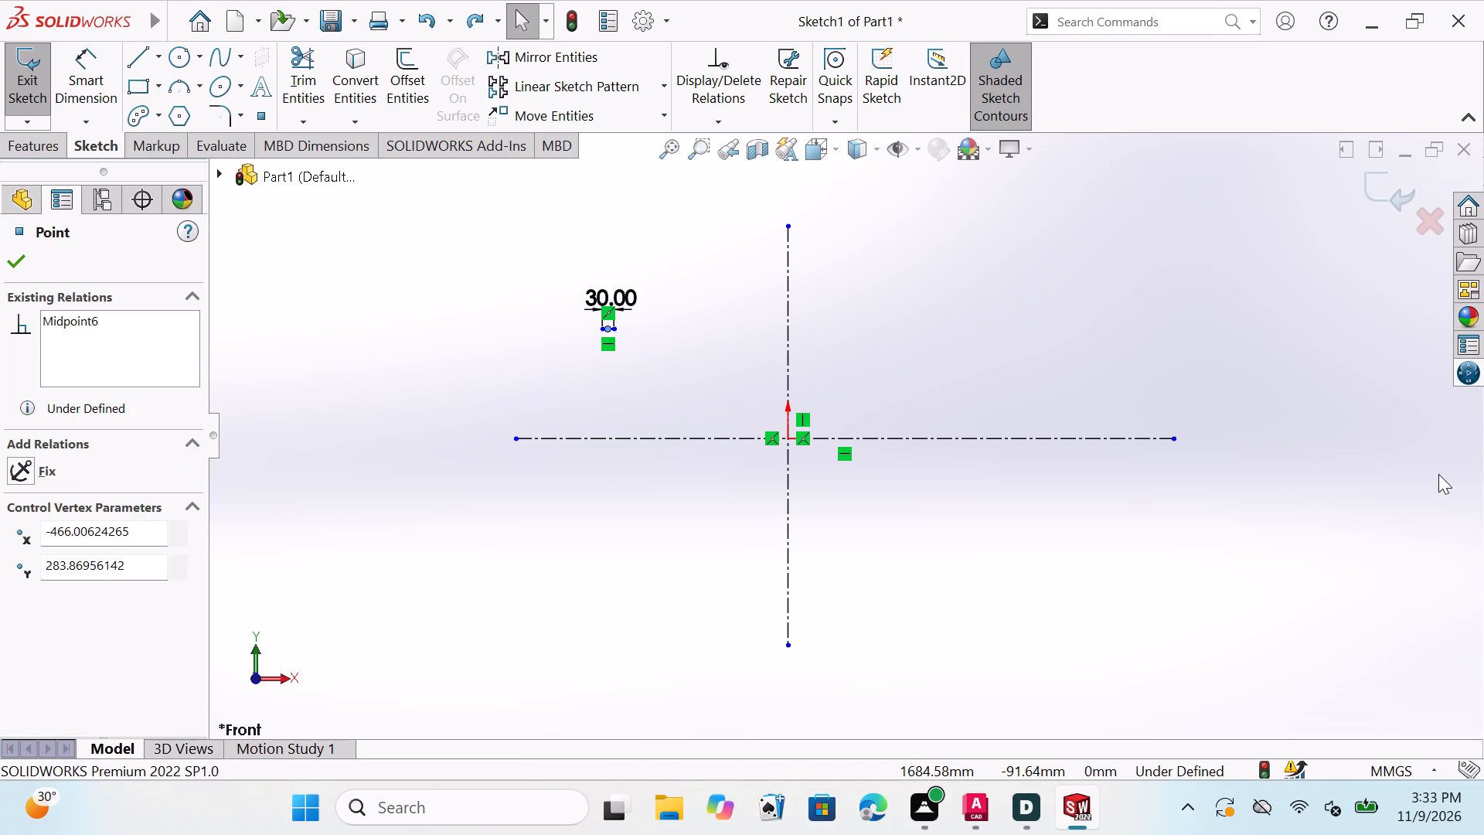
key(ctrl+z)
key(ctrl+z)
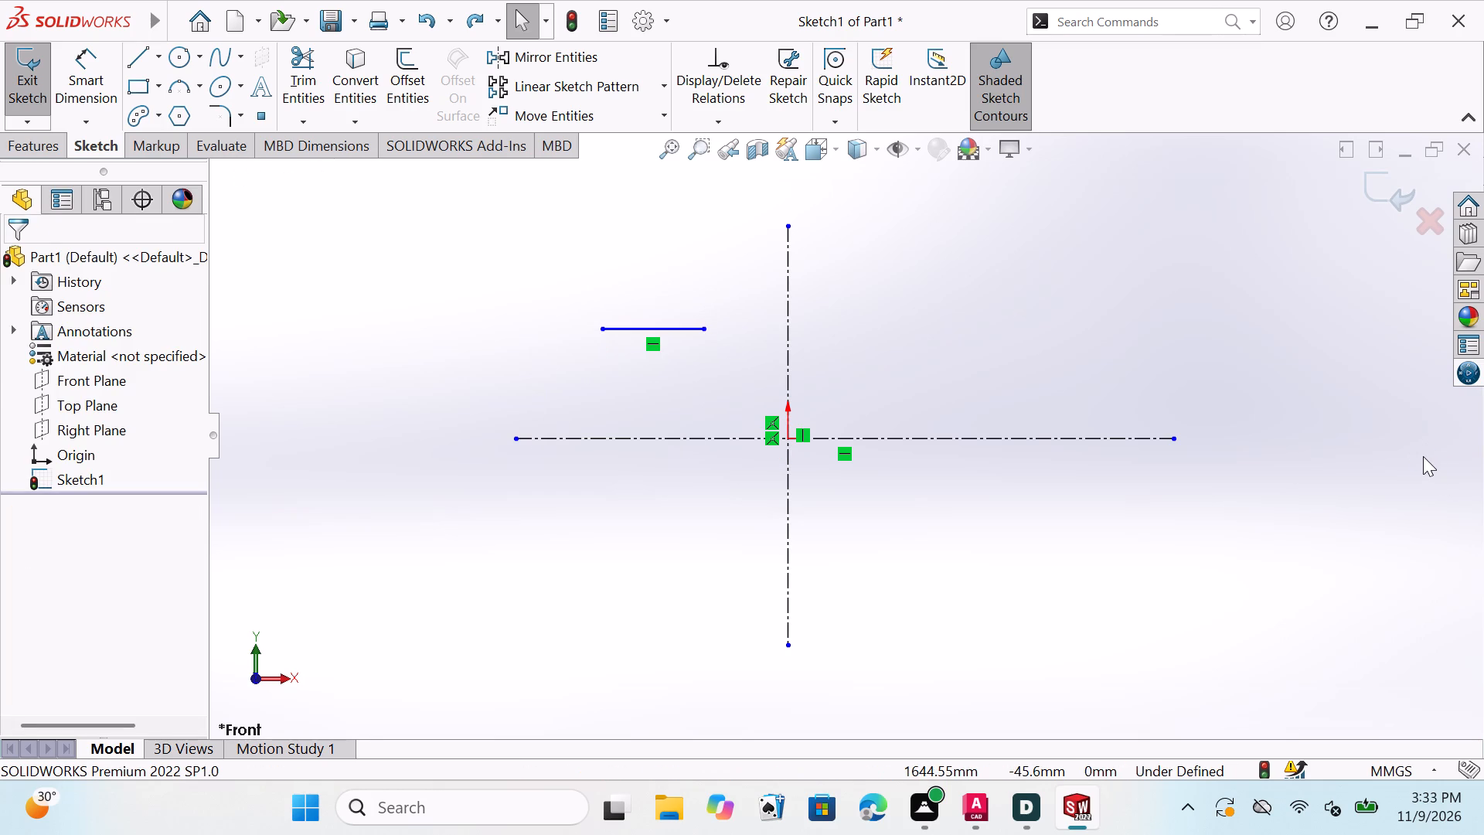
key(ctrl+z)
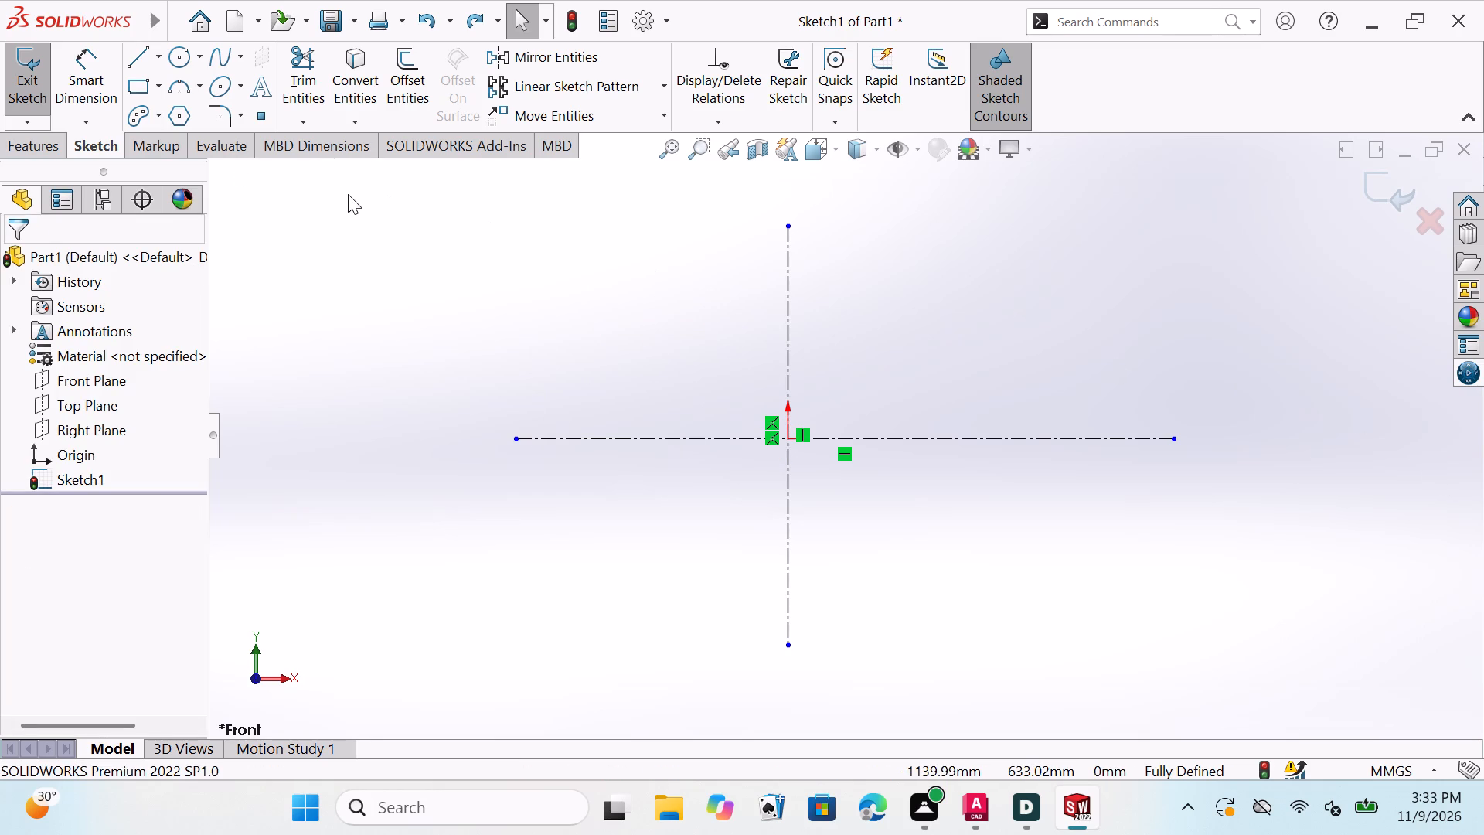
key(Escape)
key(Escape)
key(Escape)
key(Escape)
key(Escape)
key(Escape)
key(Escape)
key(Escape)
scroll(819, 397, down, 3)
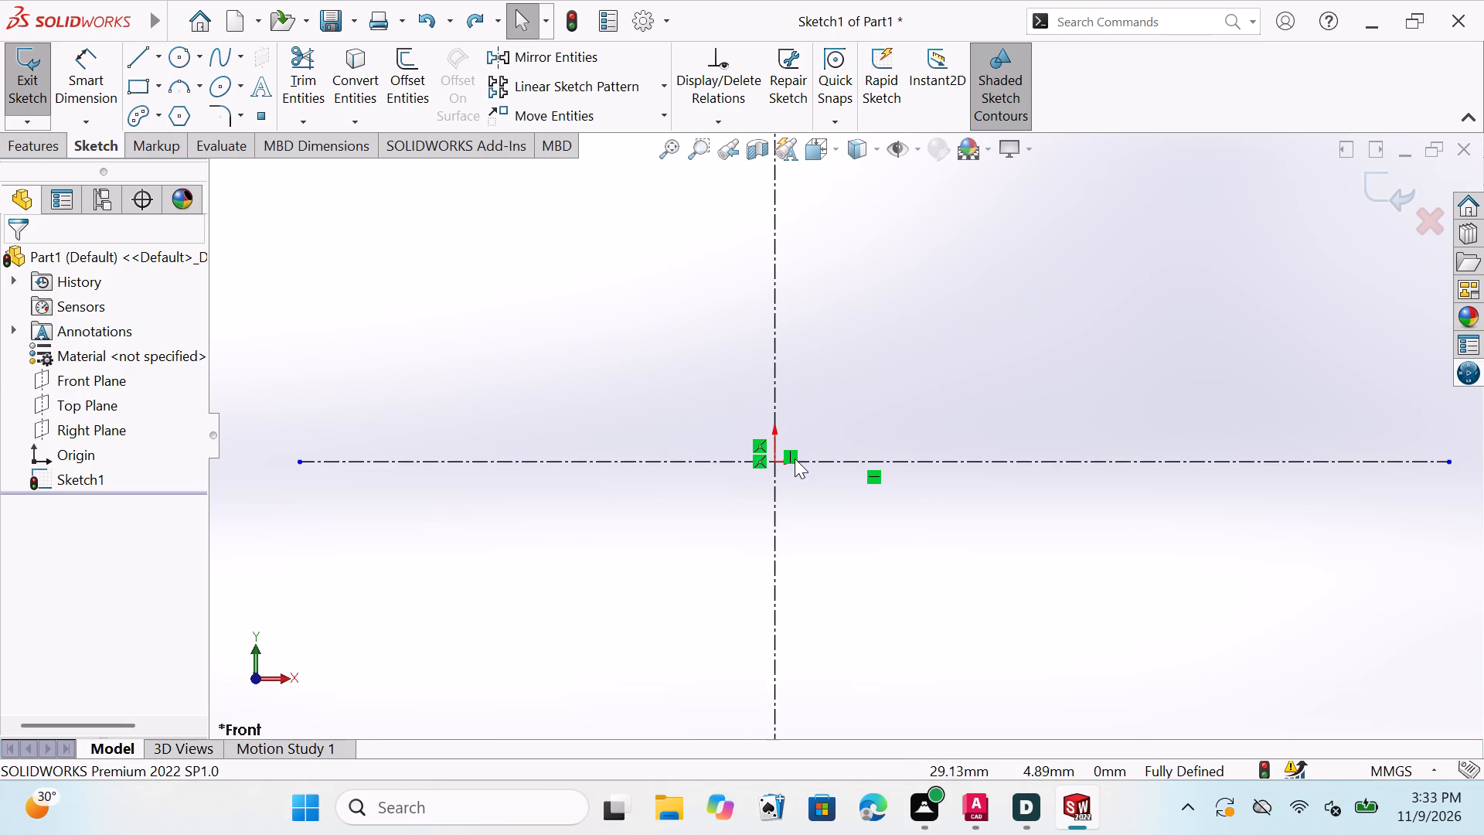
scroll(795, 458, down, 2)
key(Escape)
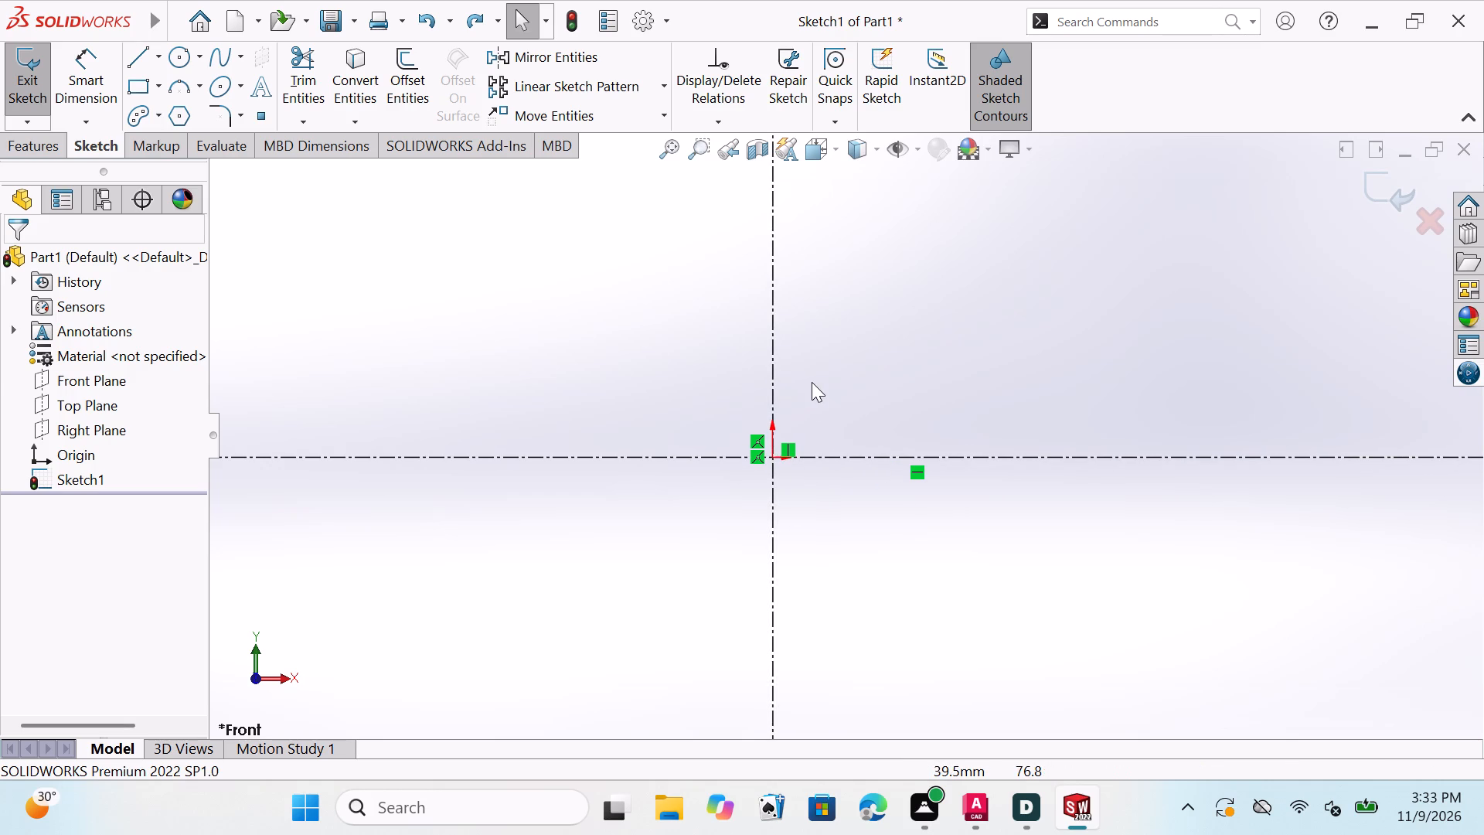
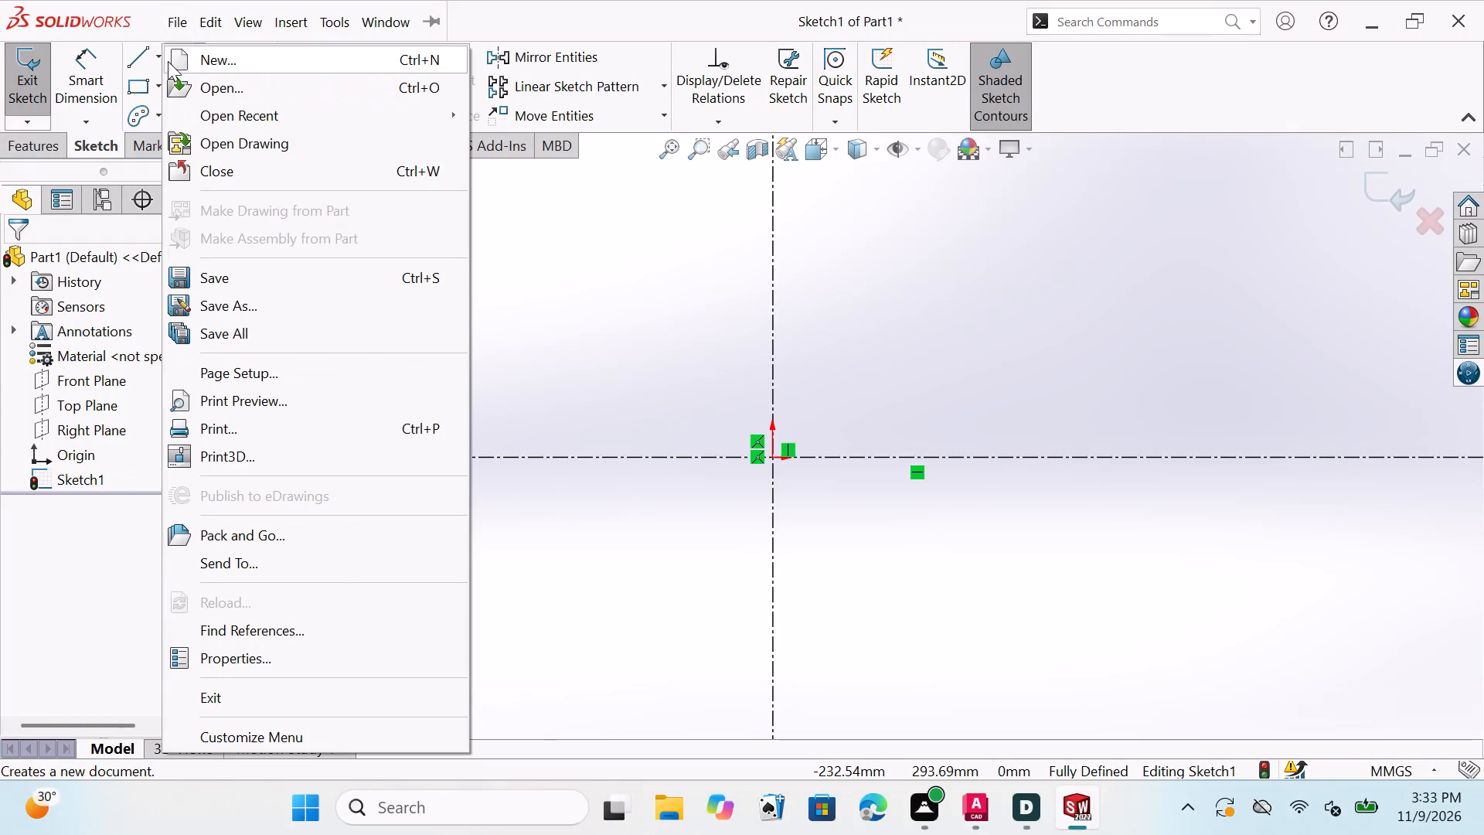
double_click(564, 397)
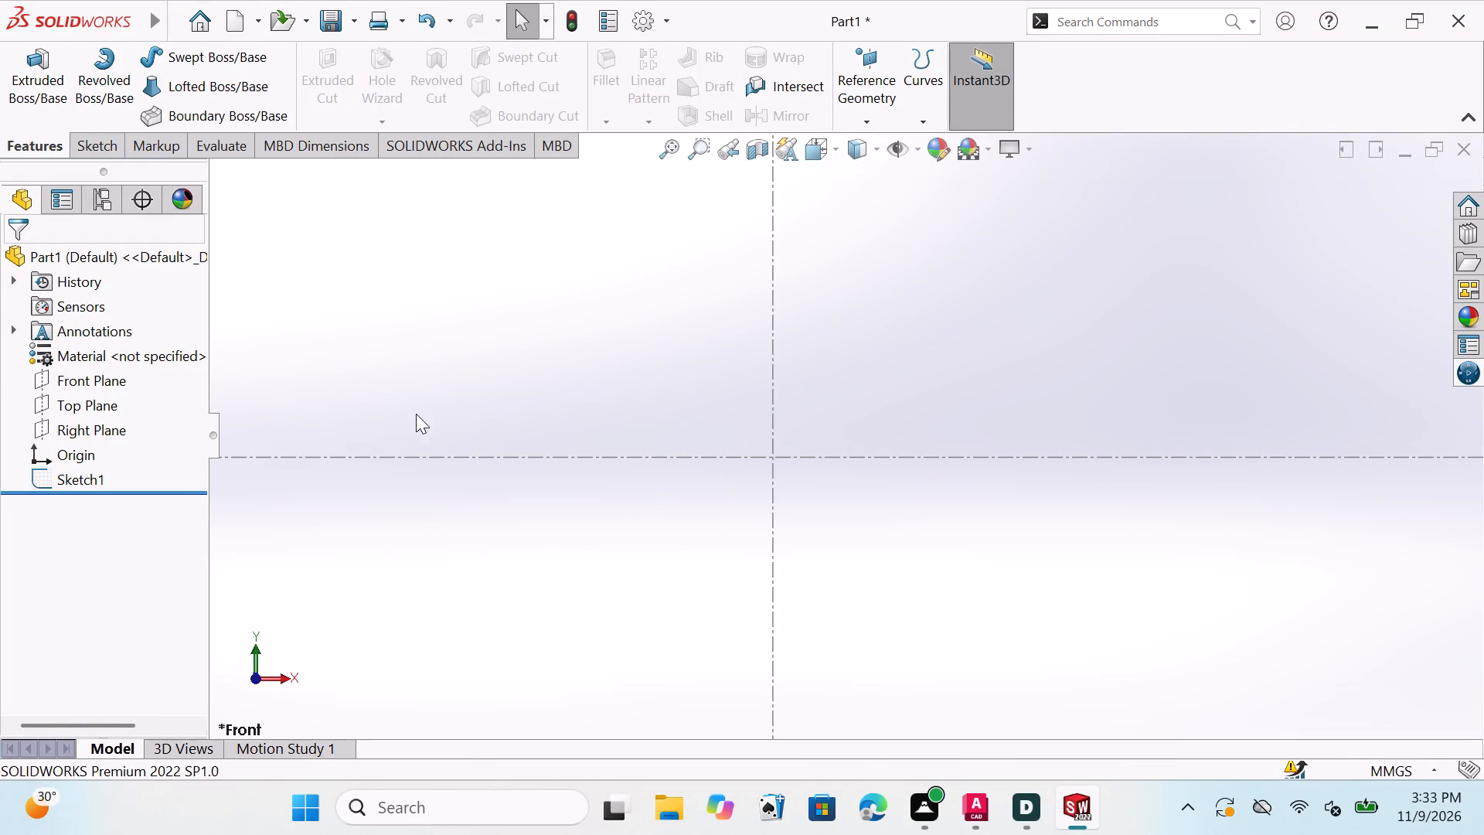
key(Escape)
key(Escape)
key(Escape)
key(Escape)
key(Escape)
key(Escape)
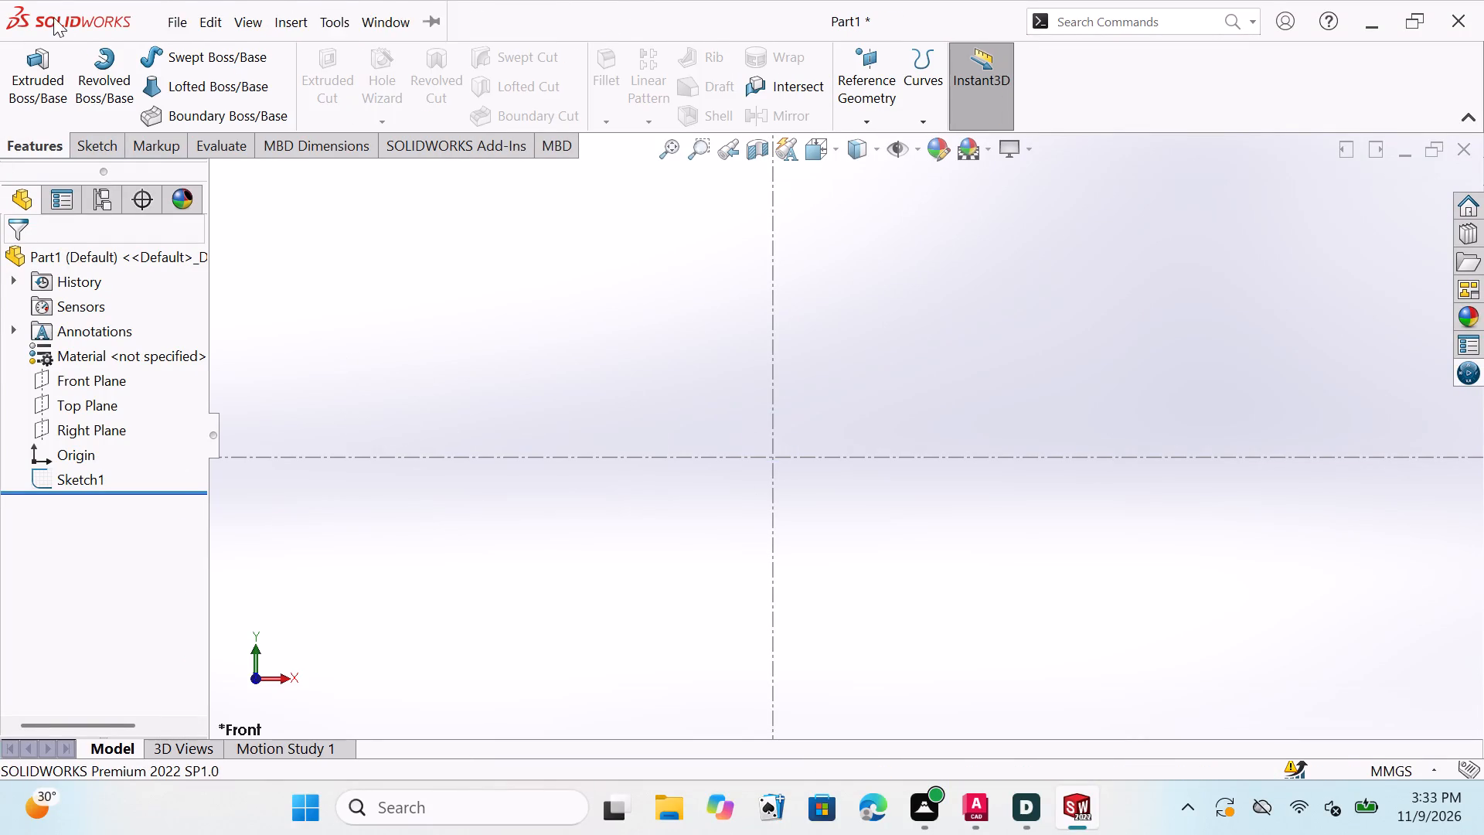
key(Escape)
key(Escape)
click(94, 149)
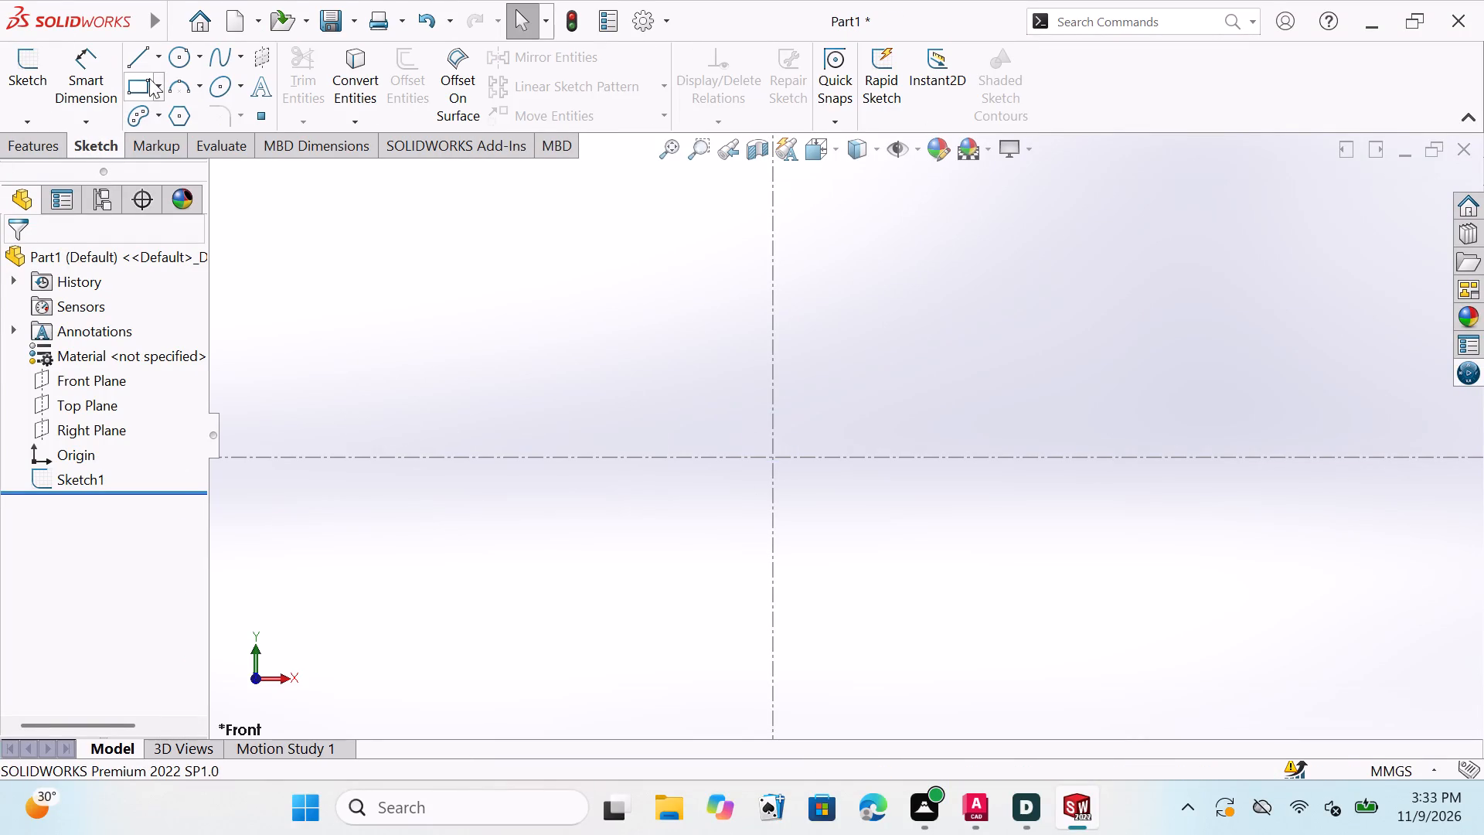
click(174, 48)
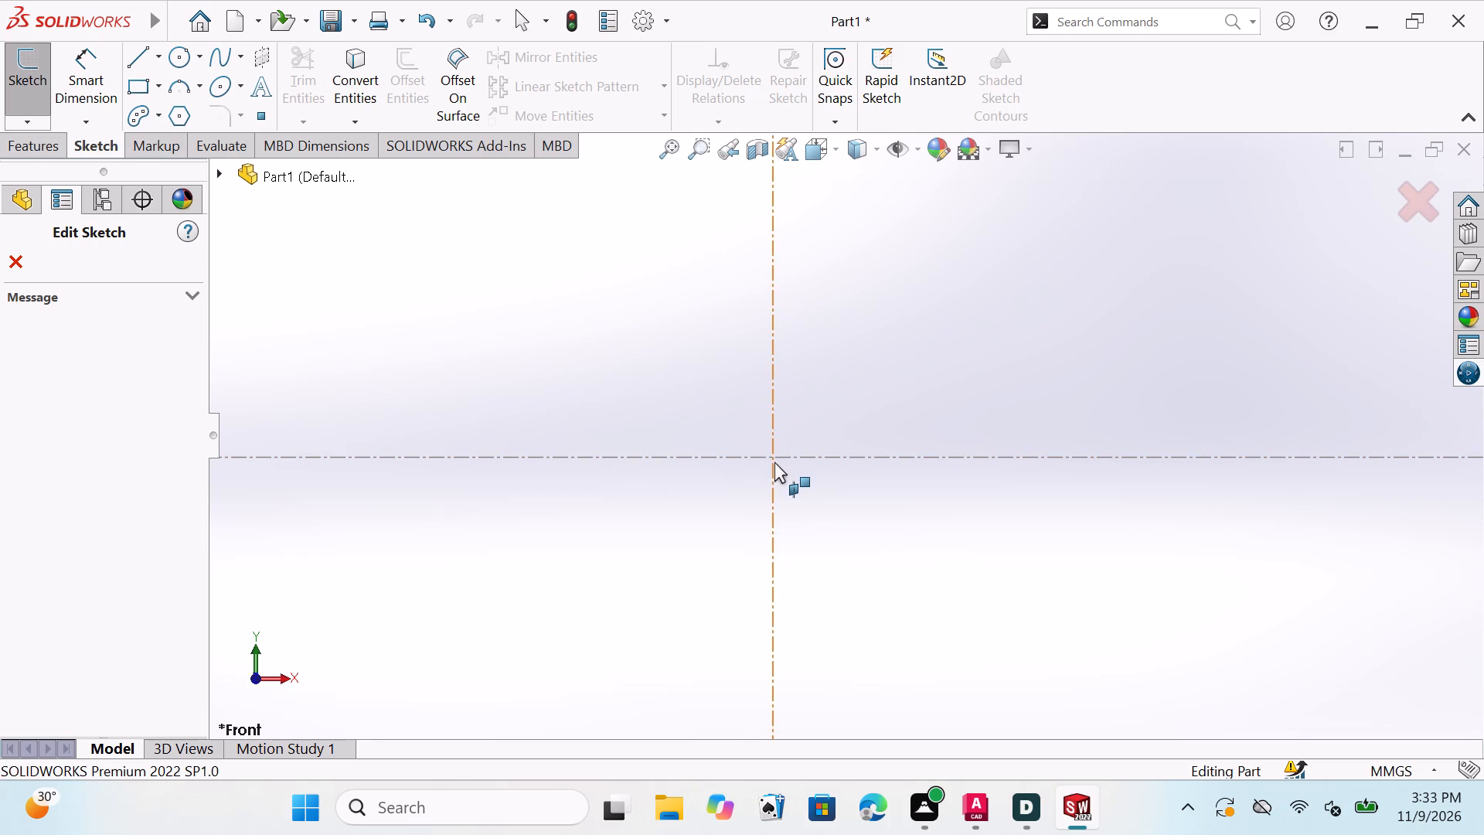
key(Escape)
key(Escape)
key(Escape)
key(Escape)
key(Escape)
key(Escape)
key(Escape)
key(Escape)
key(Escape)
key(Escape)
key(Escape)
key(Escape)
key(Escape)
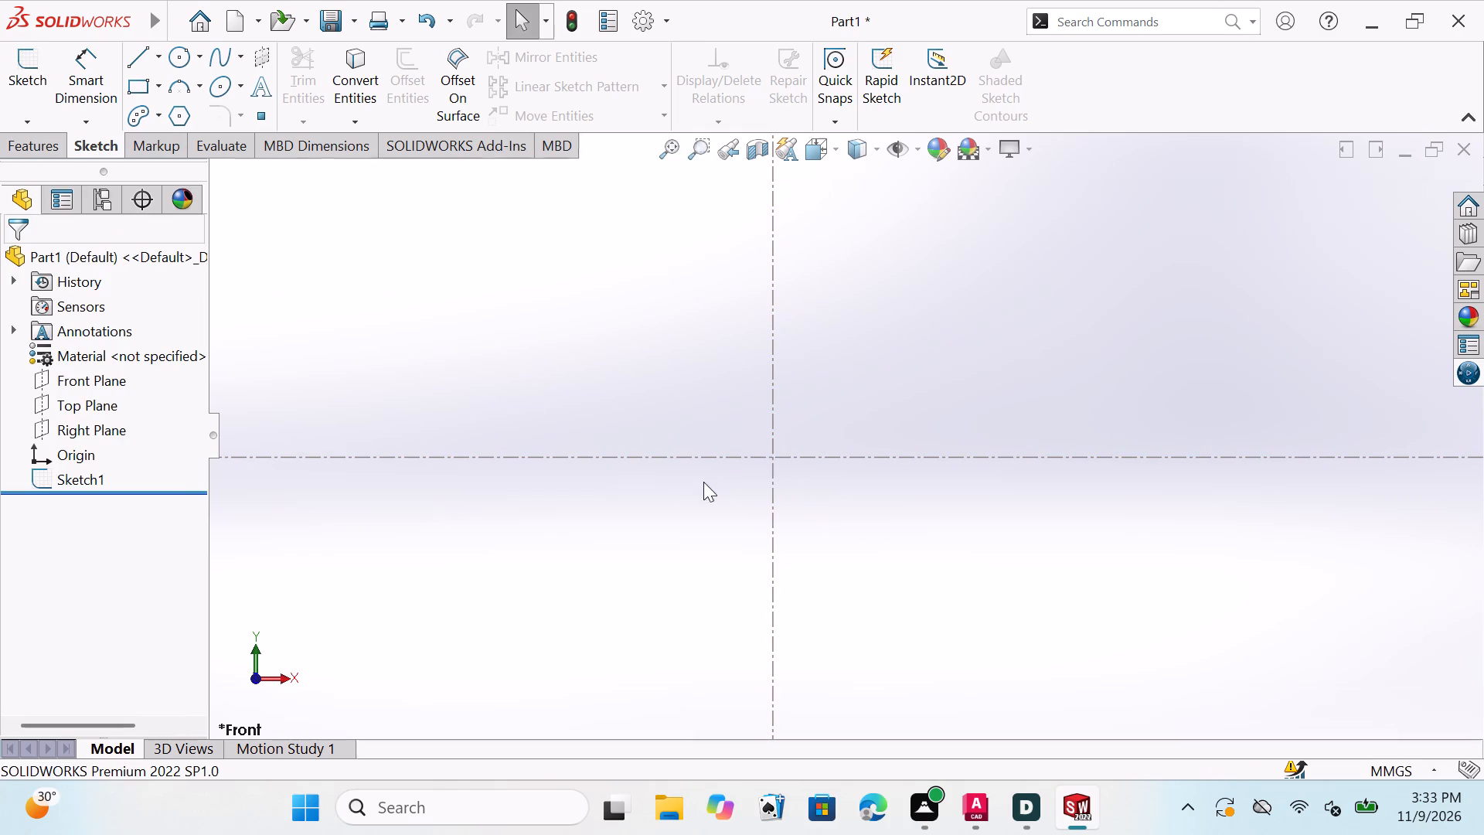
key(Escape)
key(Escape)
Draw a circle centred on the origin in the existing centerline sketch and dimension its diameter at 80 mm.
click(178, 55)
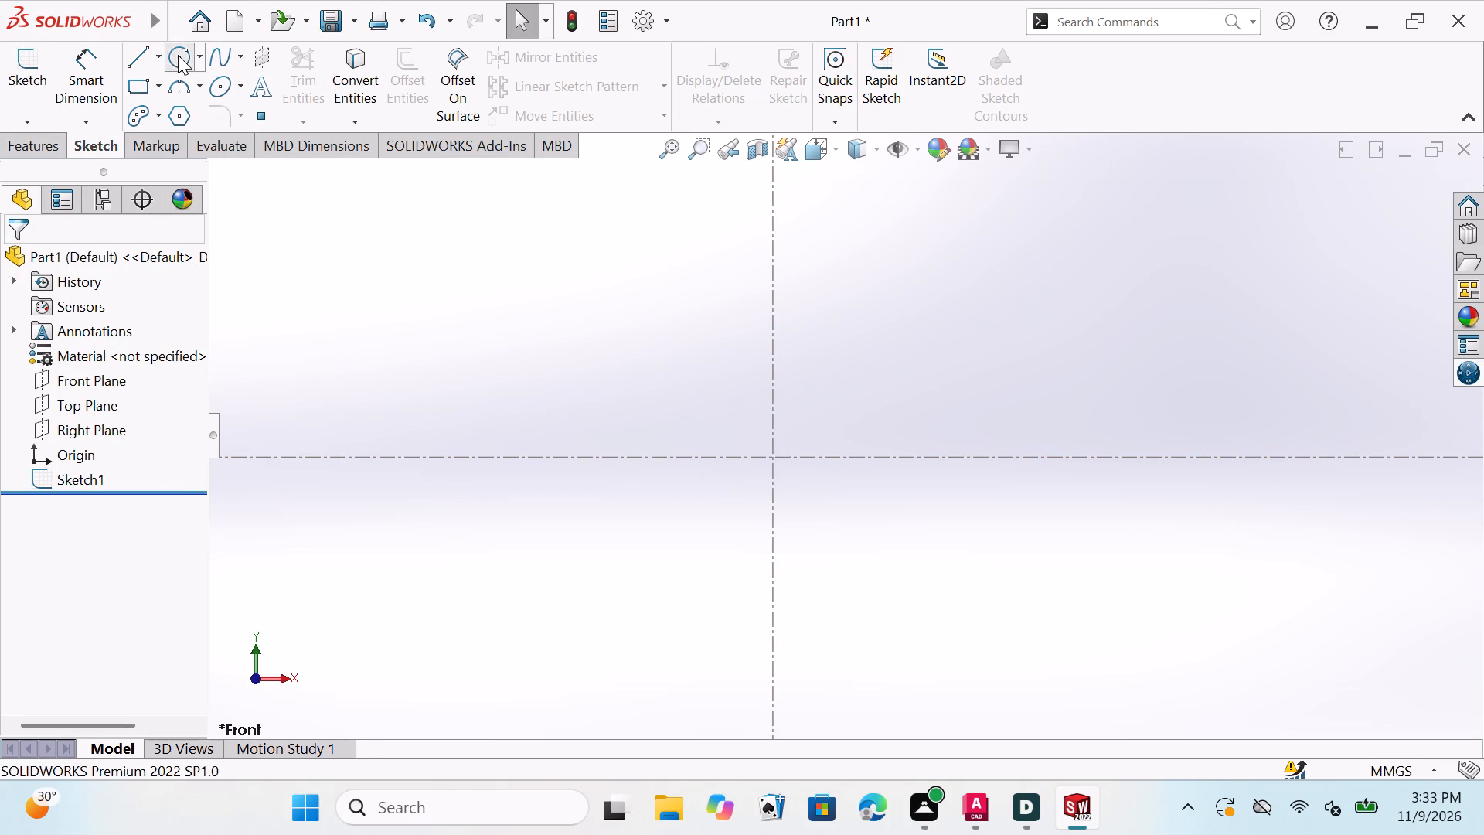
click(768, 453)
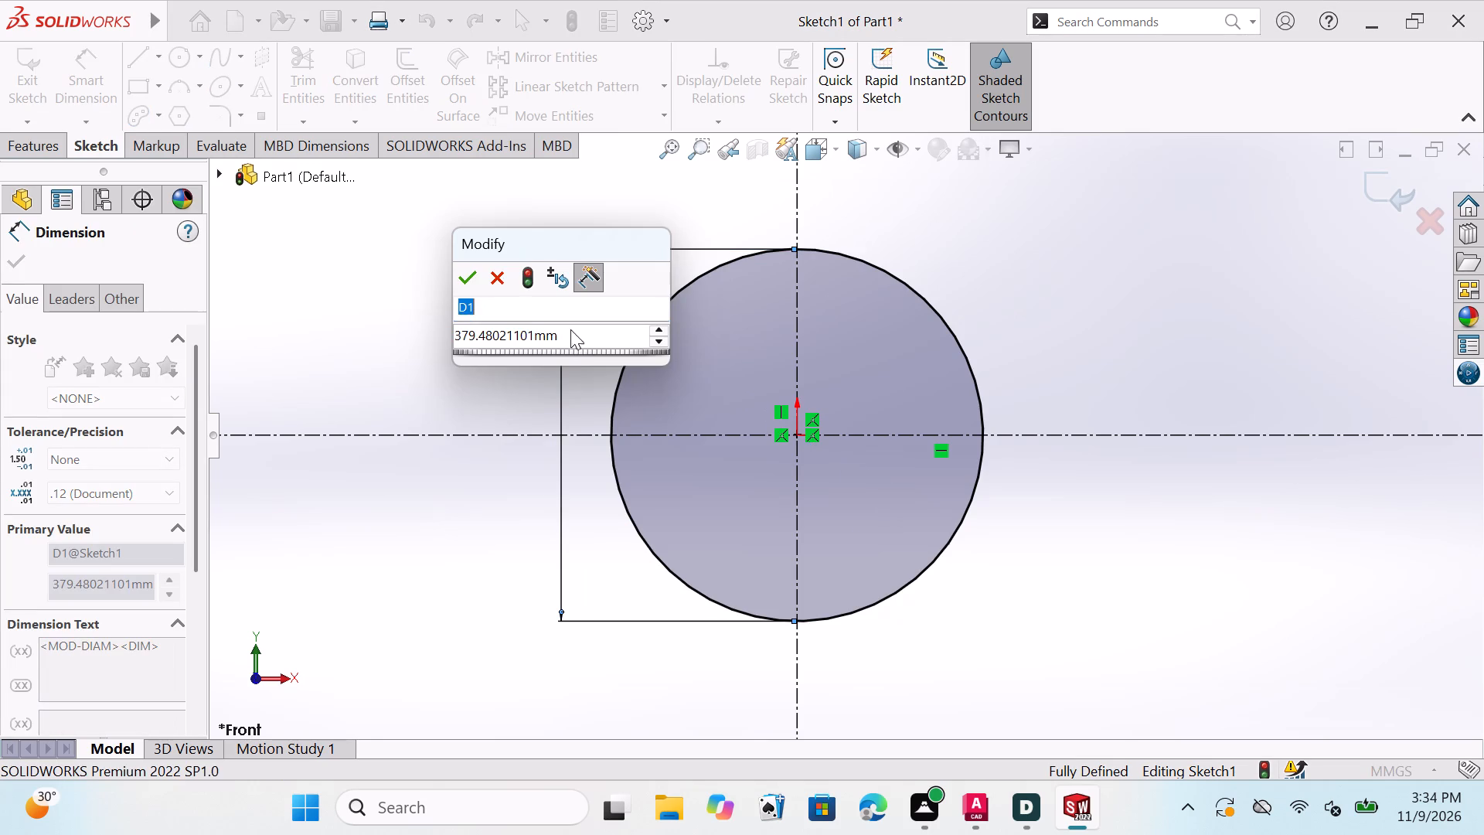
double_click(587, 334)
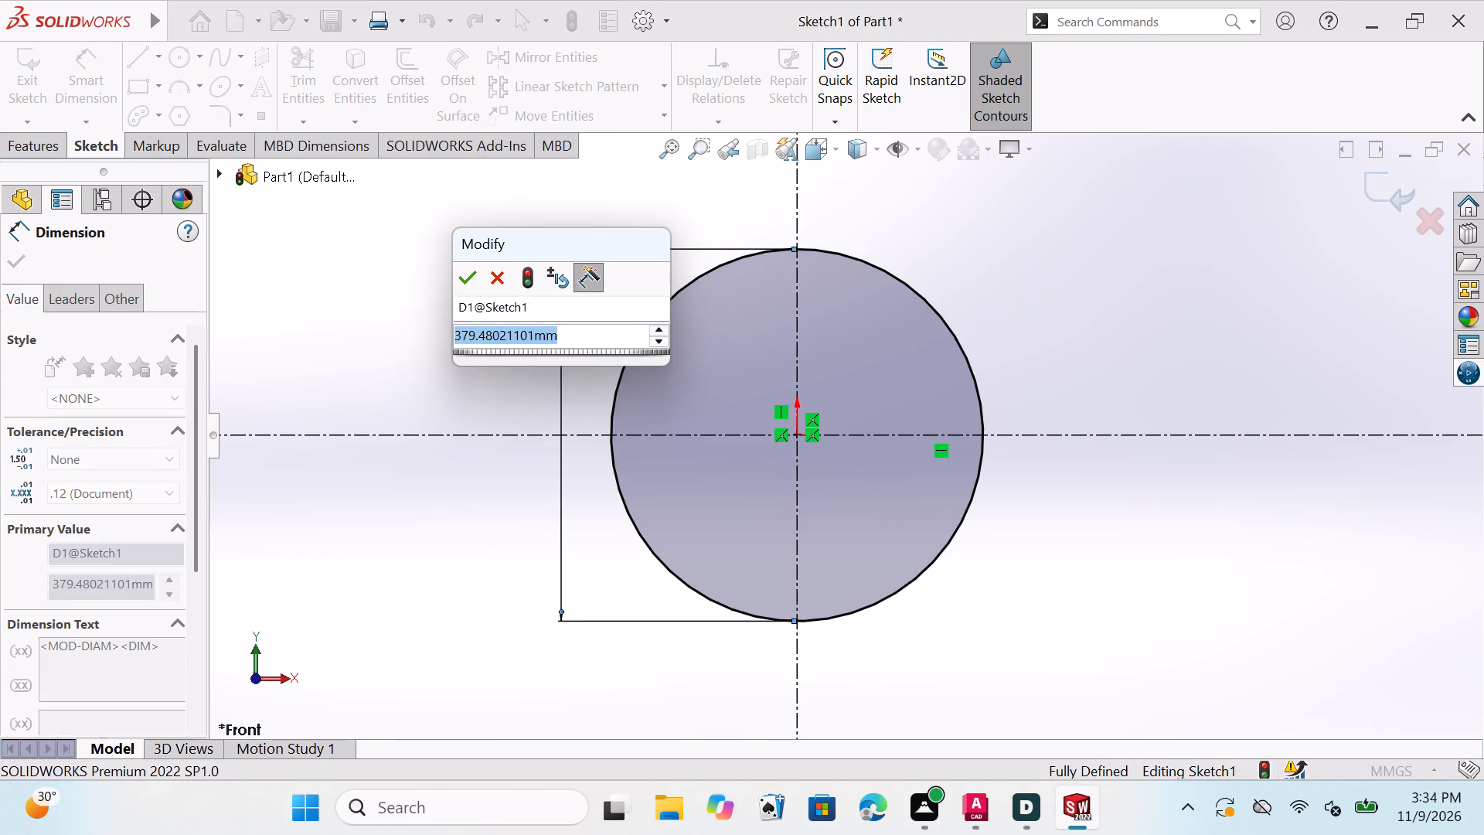
key(BackSpace)
key(BackSpace)
key(BackSpace)
key(BackSpace)
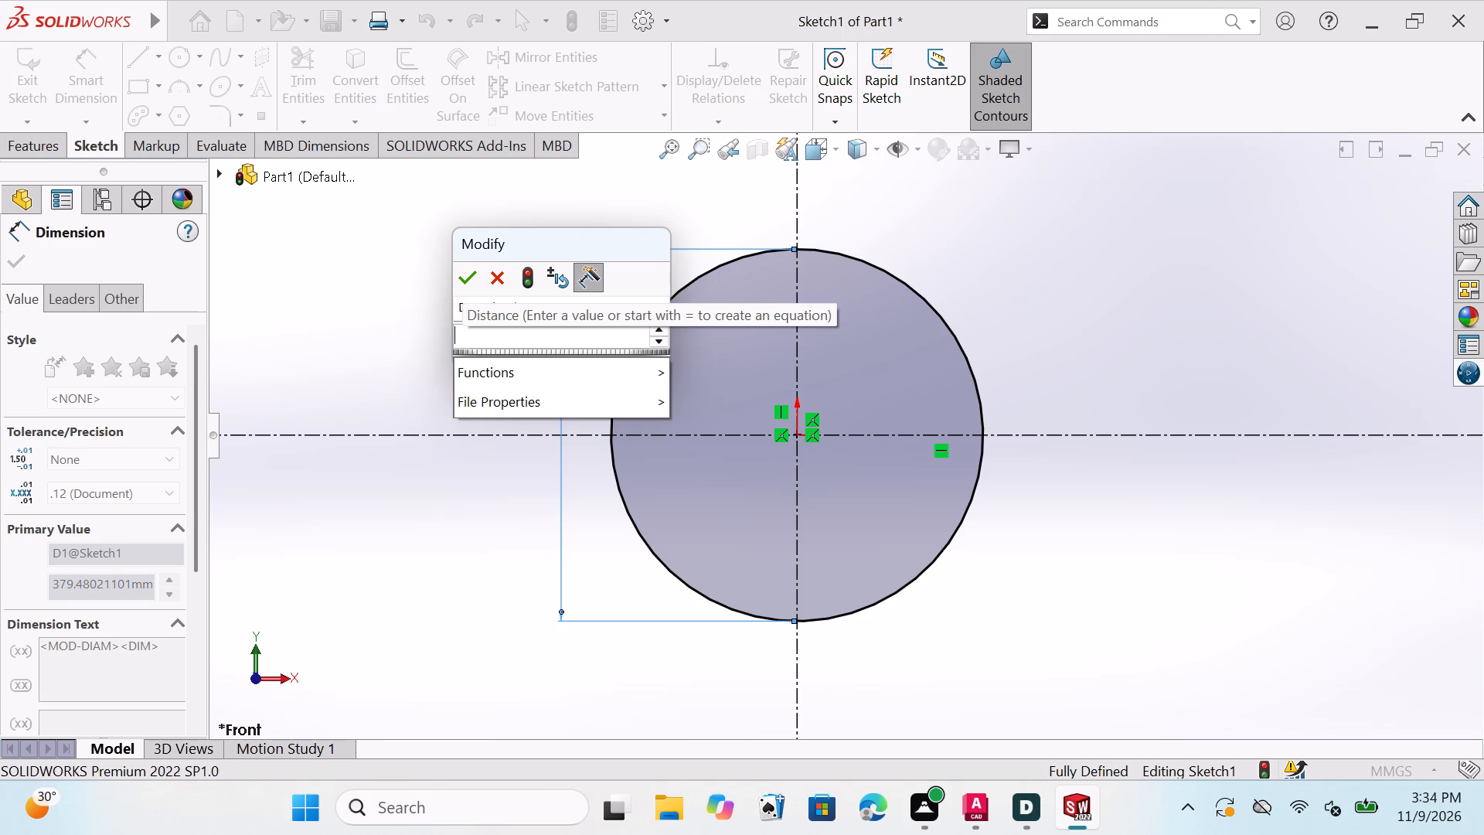
key(8)
key(0)
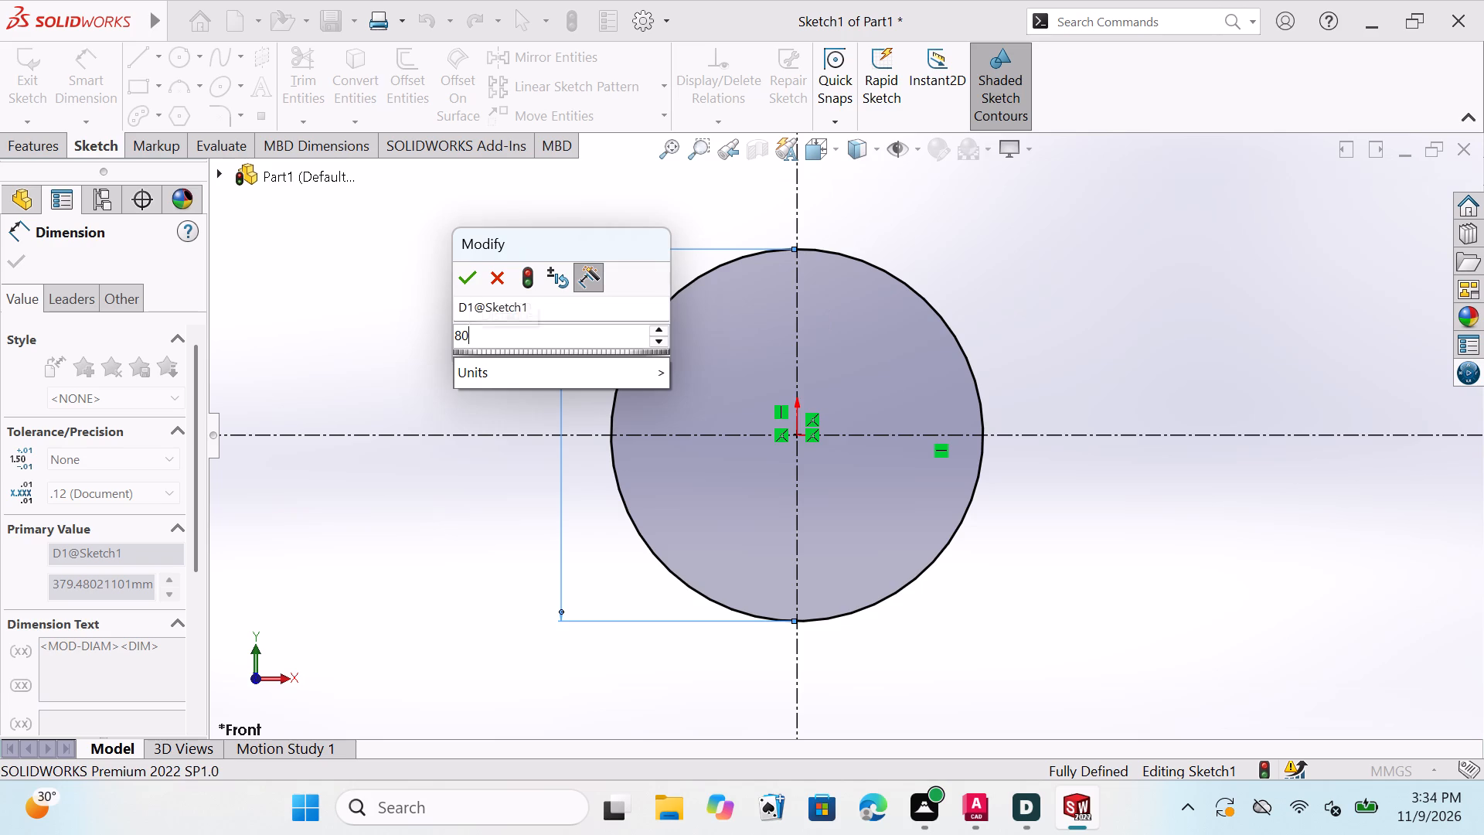
double_click(471, 276)
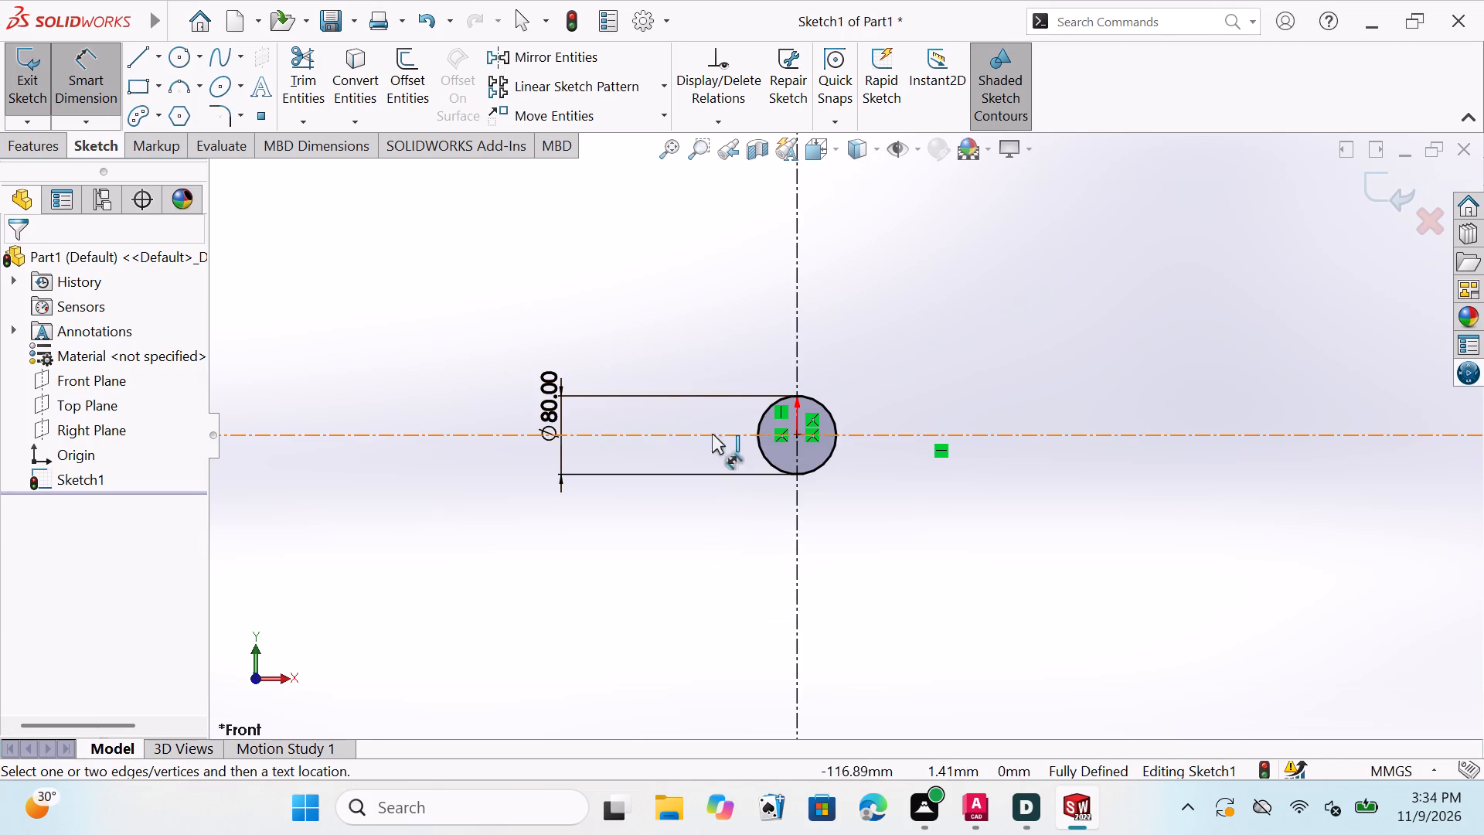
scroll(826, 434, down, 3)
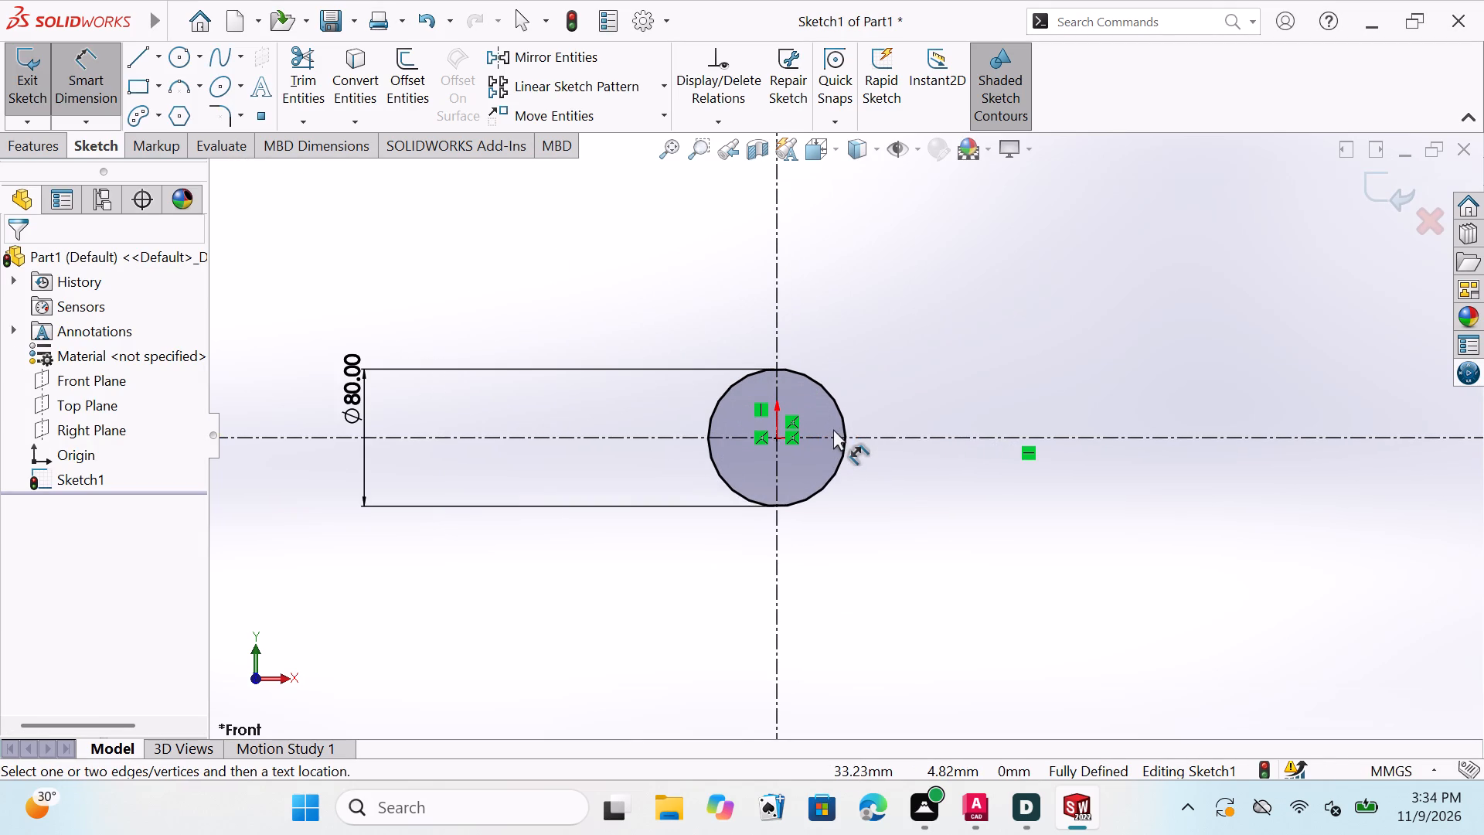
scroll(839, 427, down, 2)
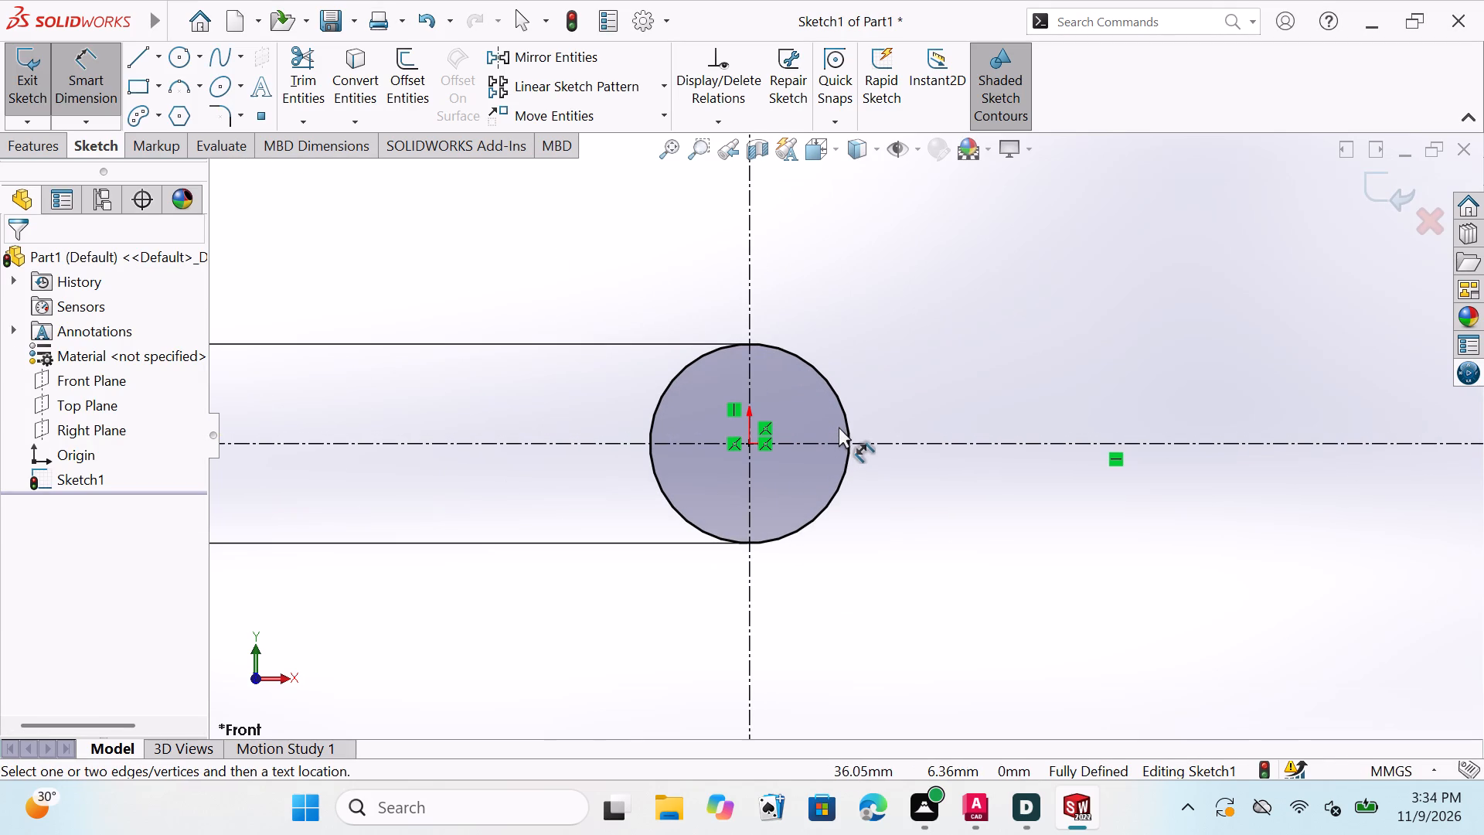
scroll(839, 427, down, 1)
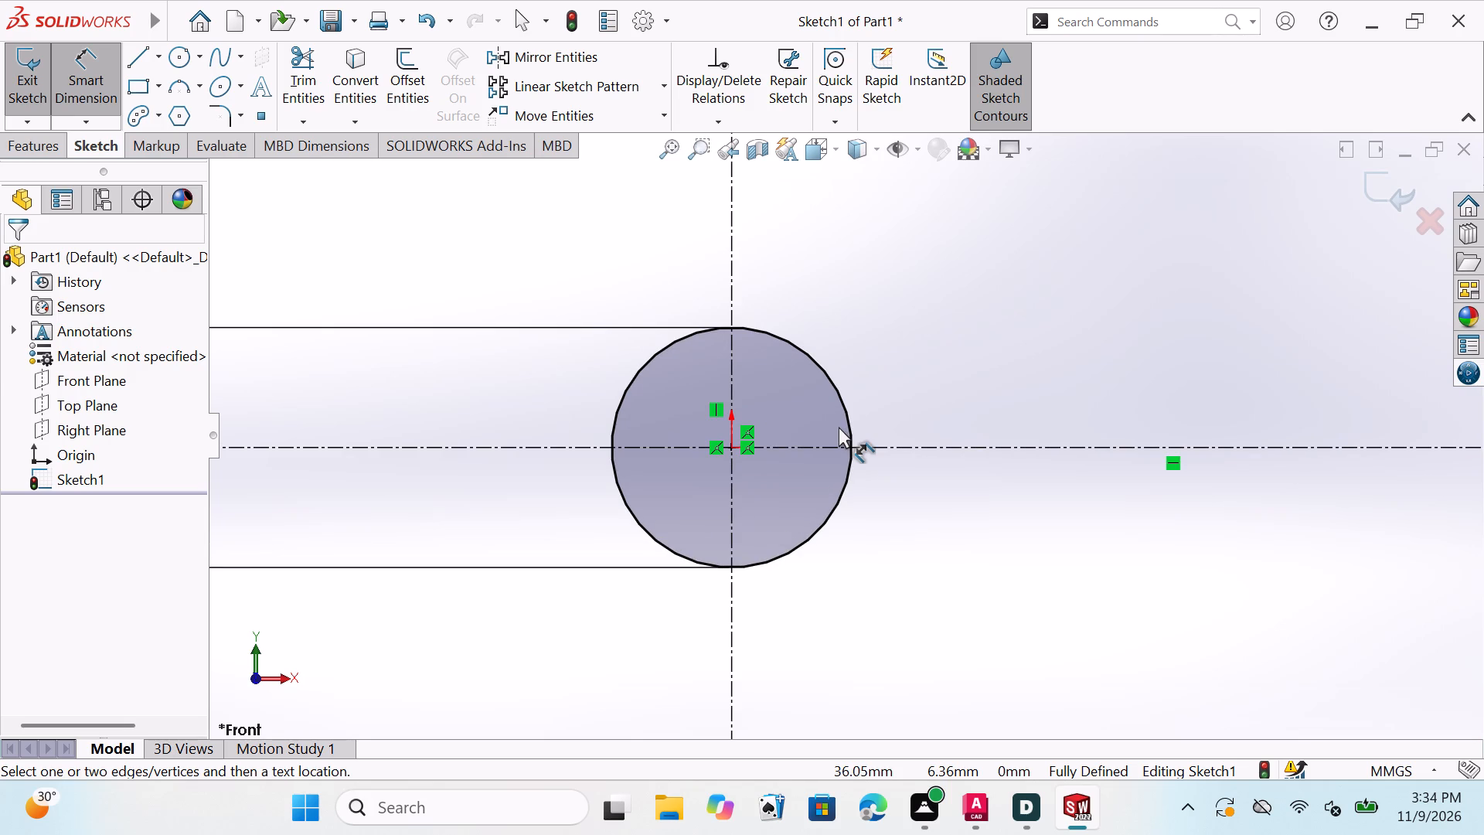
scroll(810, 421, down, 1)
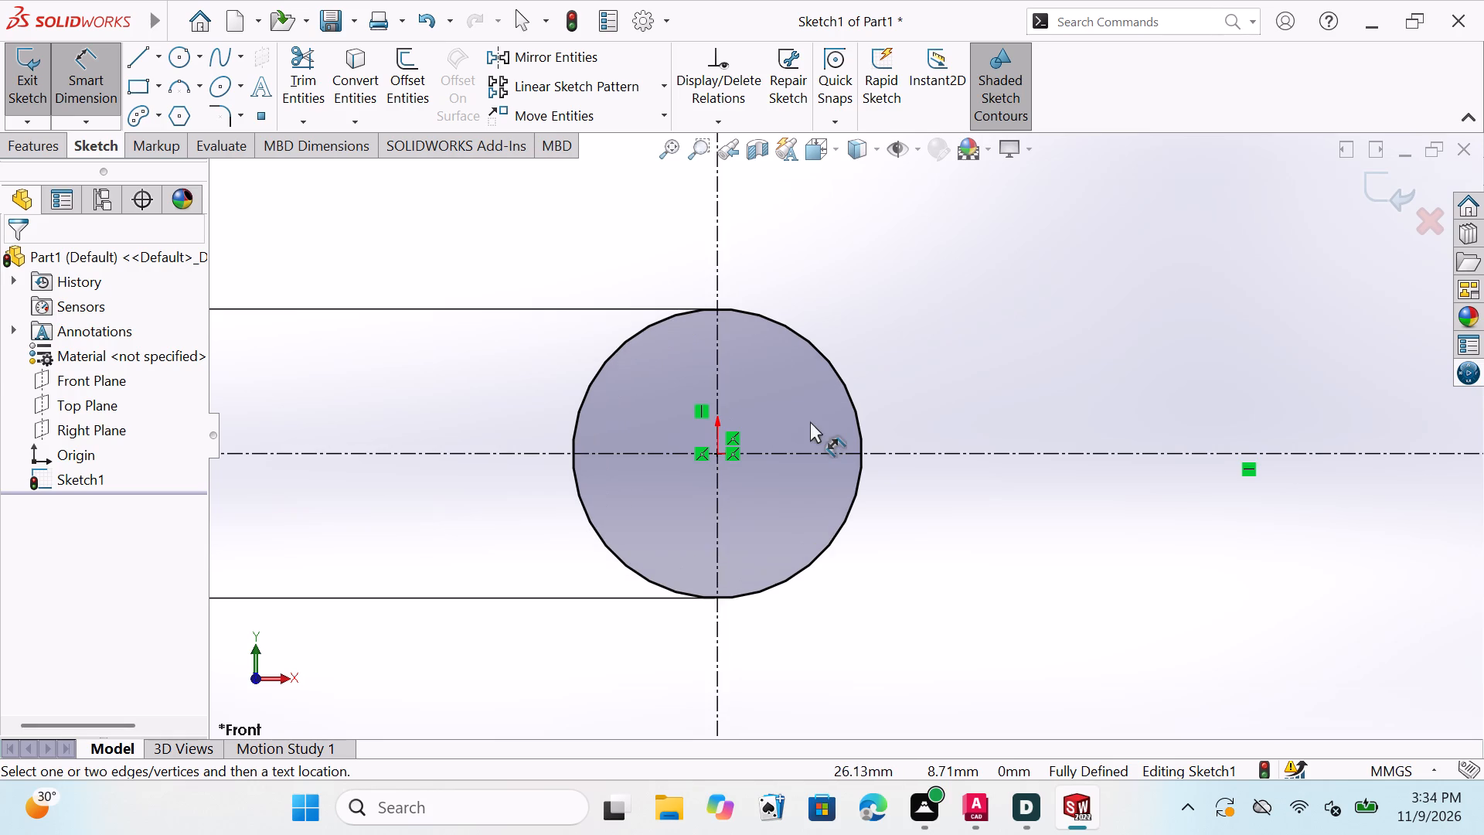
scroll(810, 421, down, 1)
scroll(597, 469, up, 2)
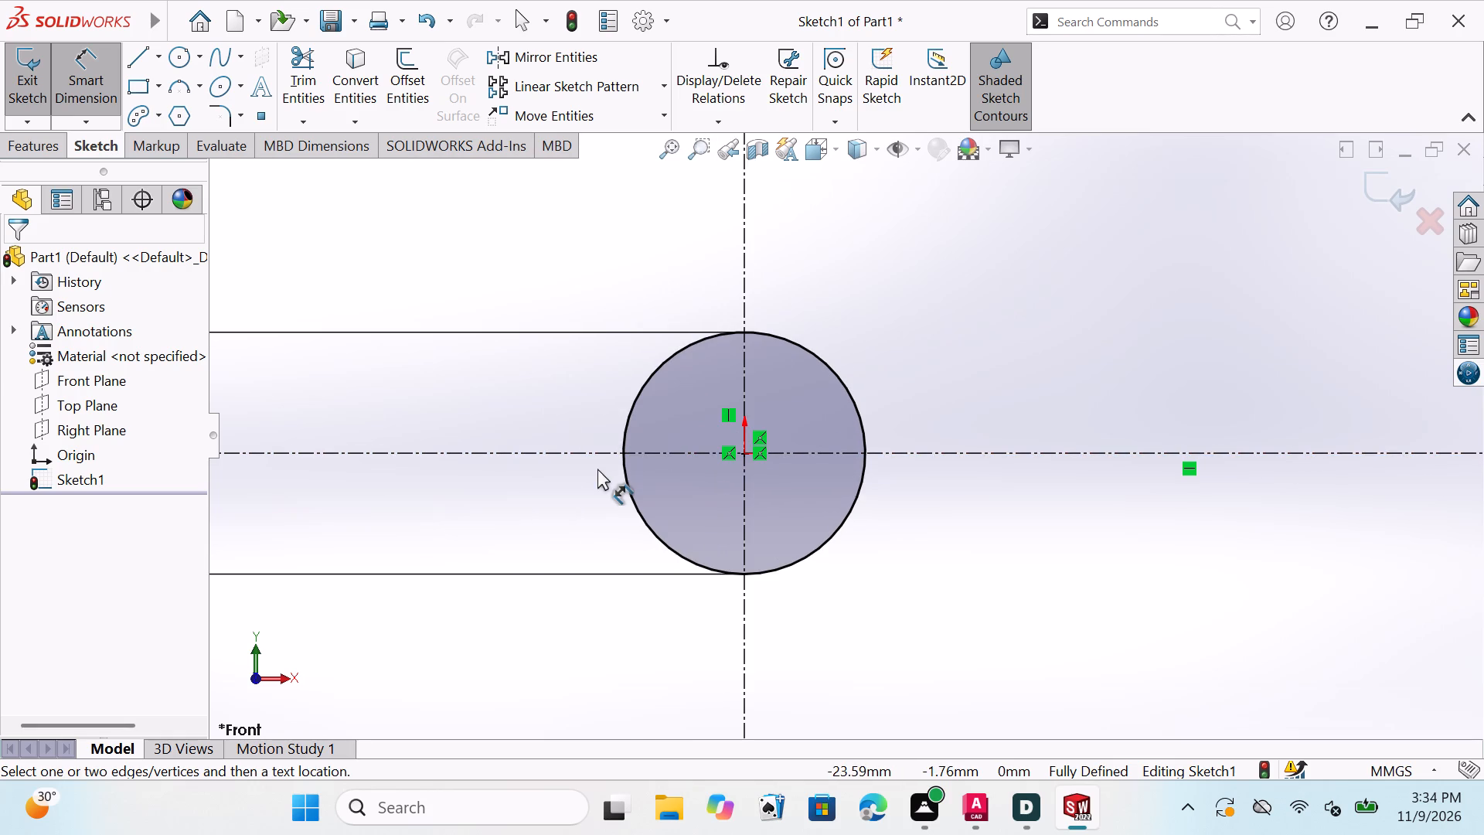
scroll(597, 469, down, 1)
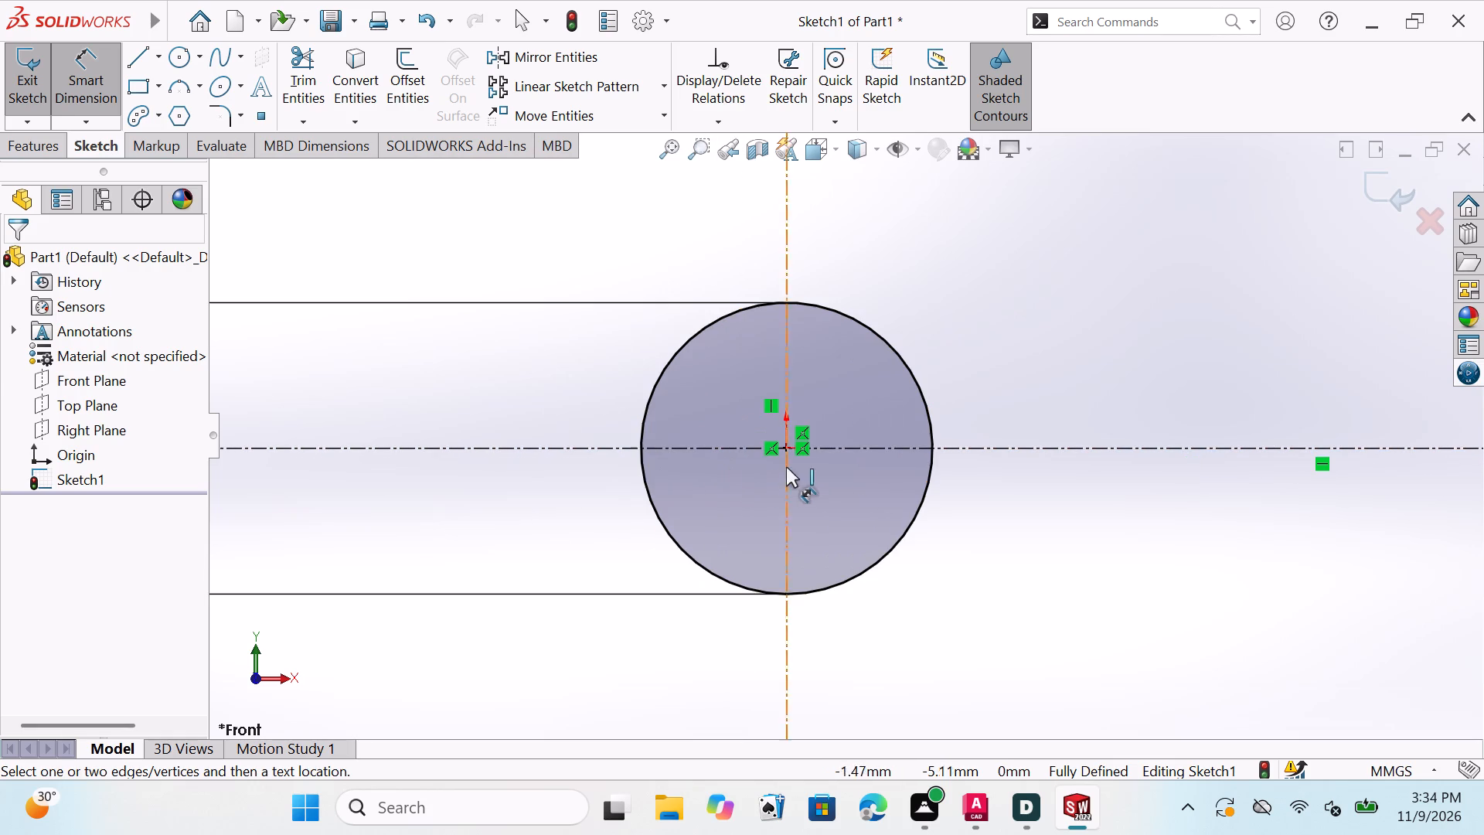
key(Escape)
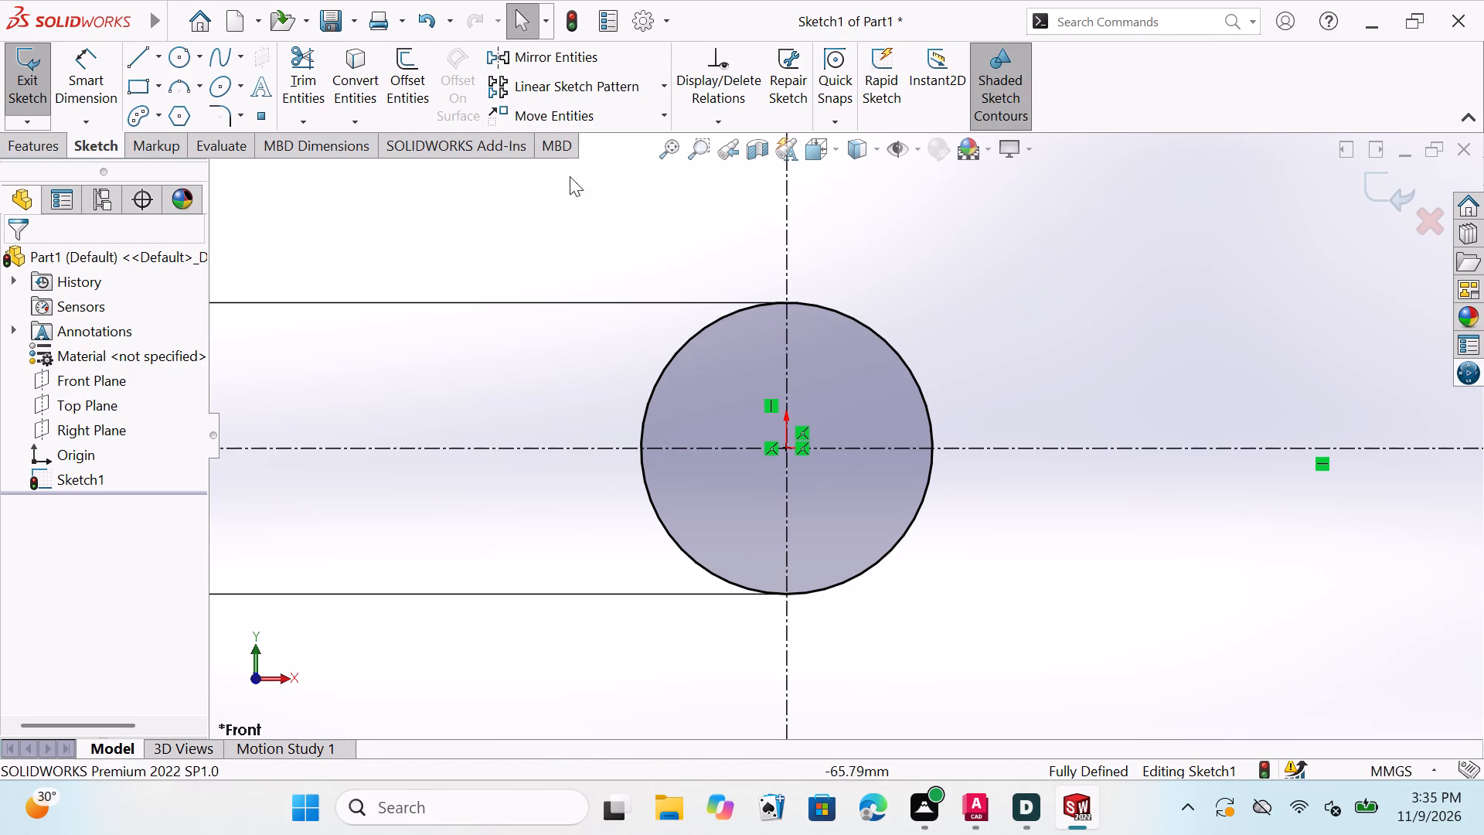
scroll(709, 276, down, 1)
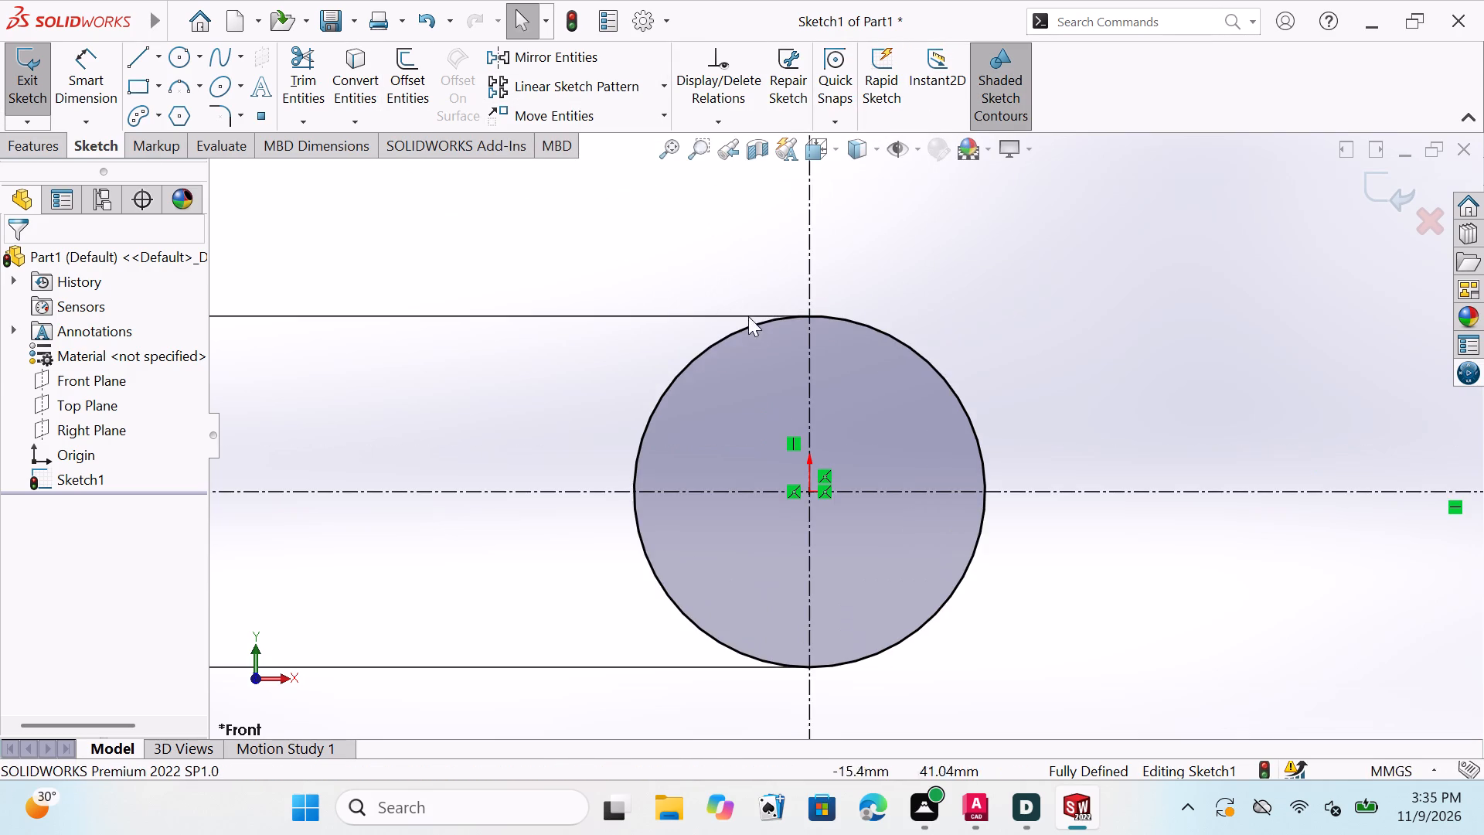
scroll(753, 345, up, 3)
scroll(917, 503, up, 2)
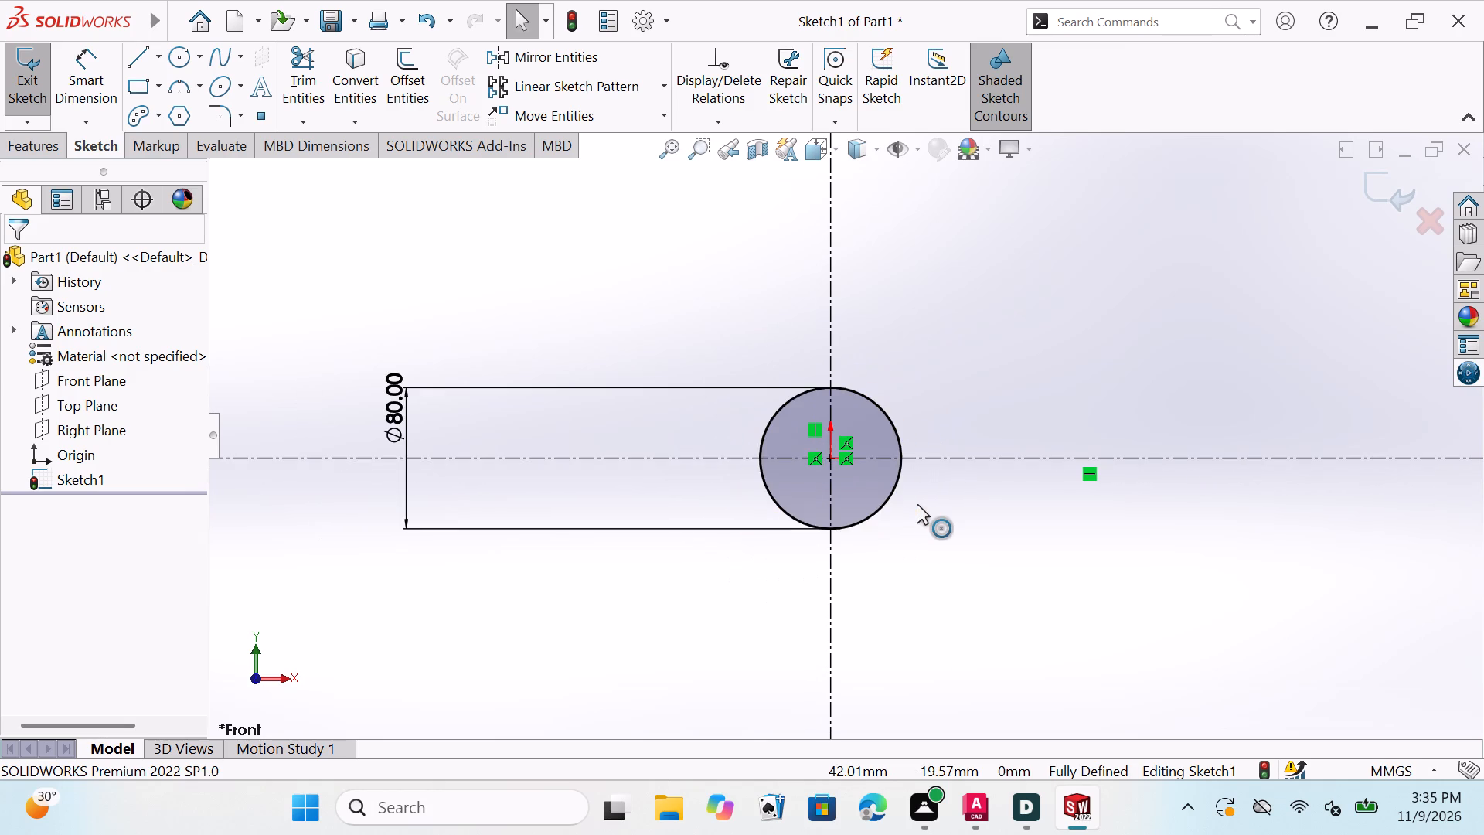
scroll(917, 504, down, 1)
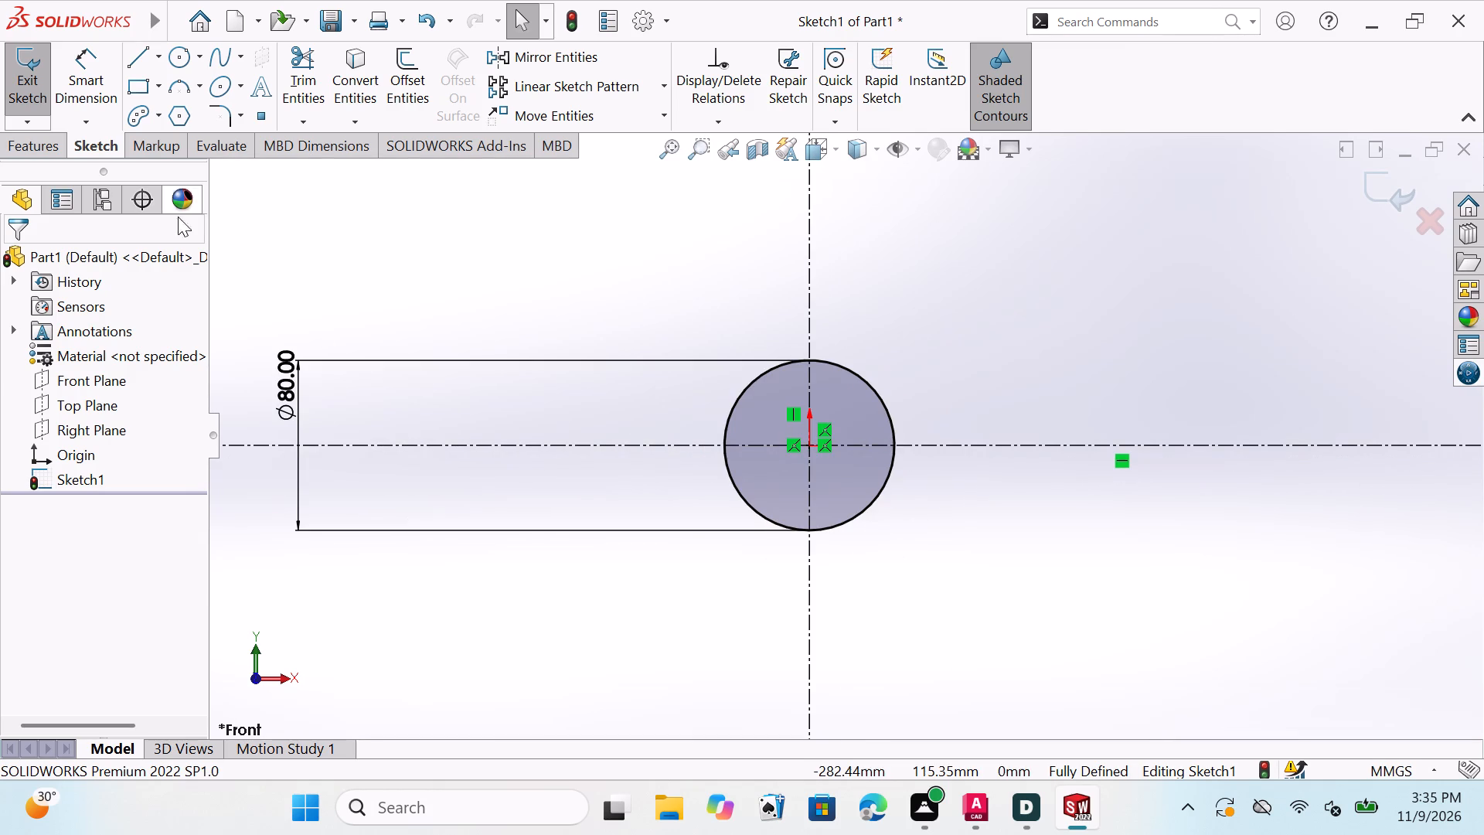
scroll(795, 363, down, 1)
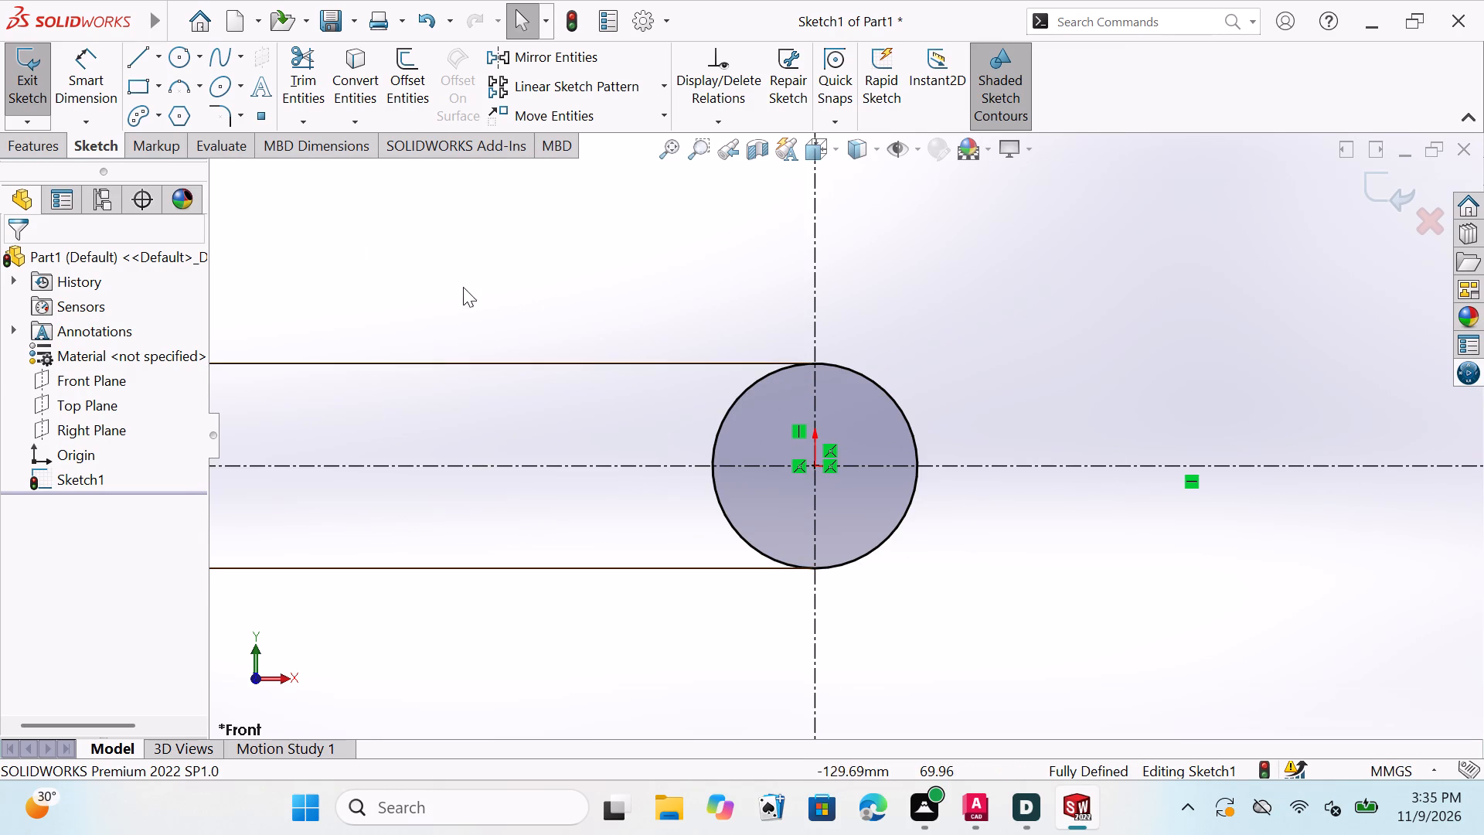
Extrude the circle as a blind boss 20 mm deep, with the direction reversed to run behind the sketch plane.
click(102, 139)
click(94, 143)
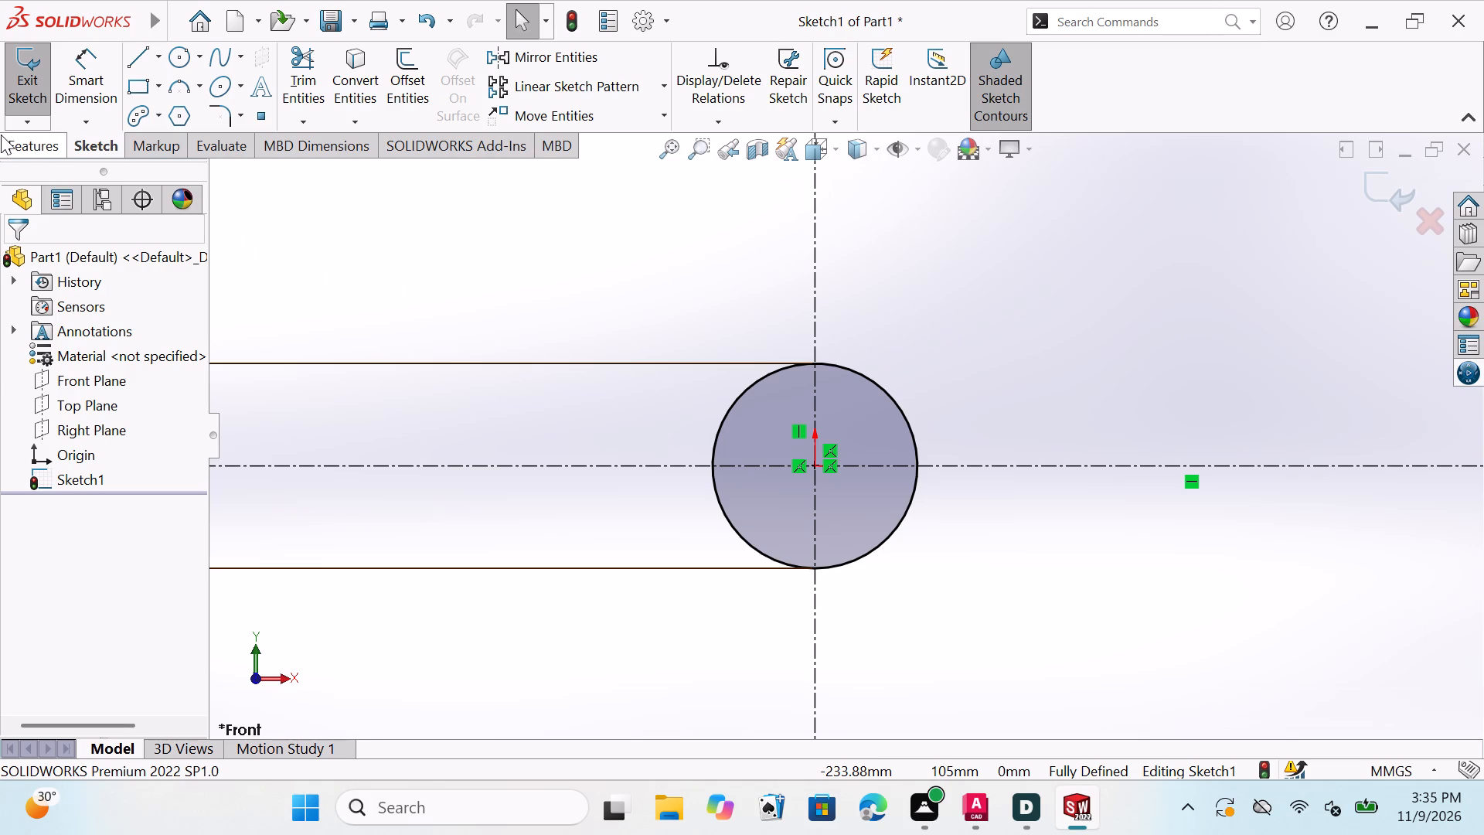
double_click(33, 139)
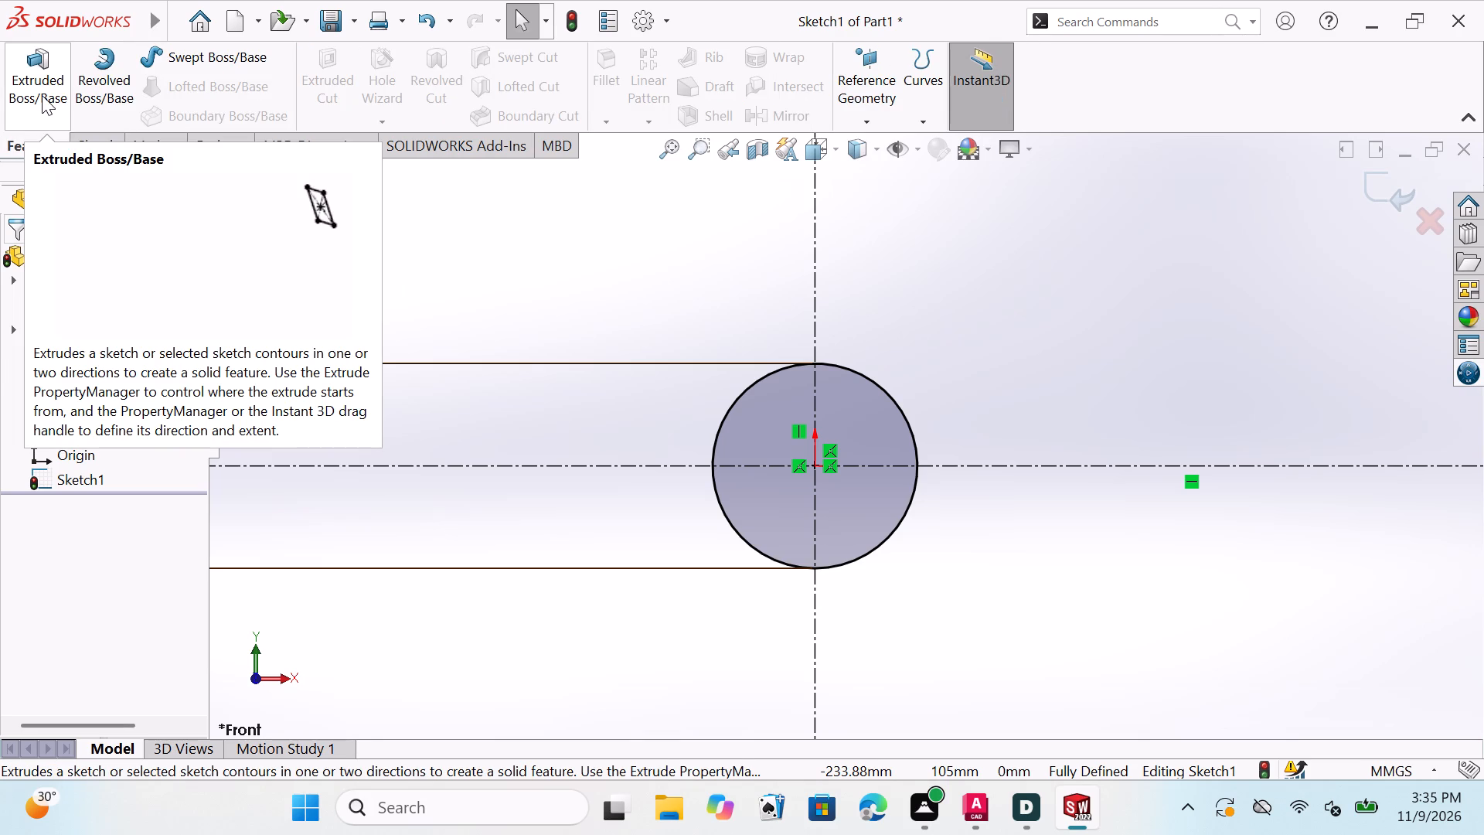
click(42, 95)
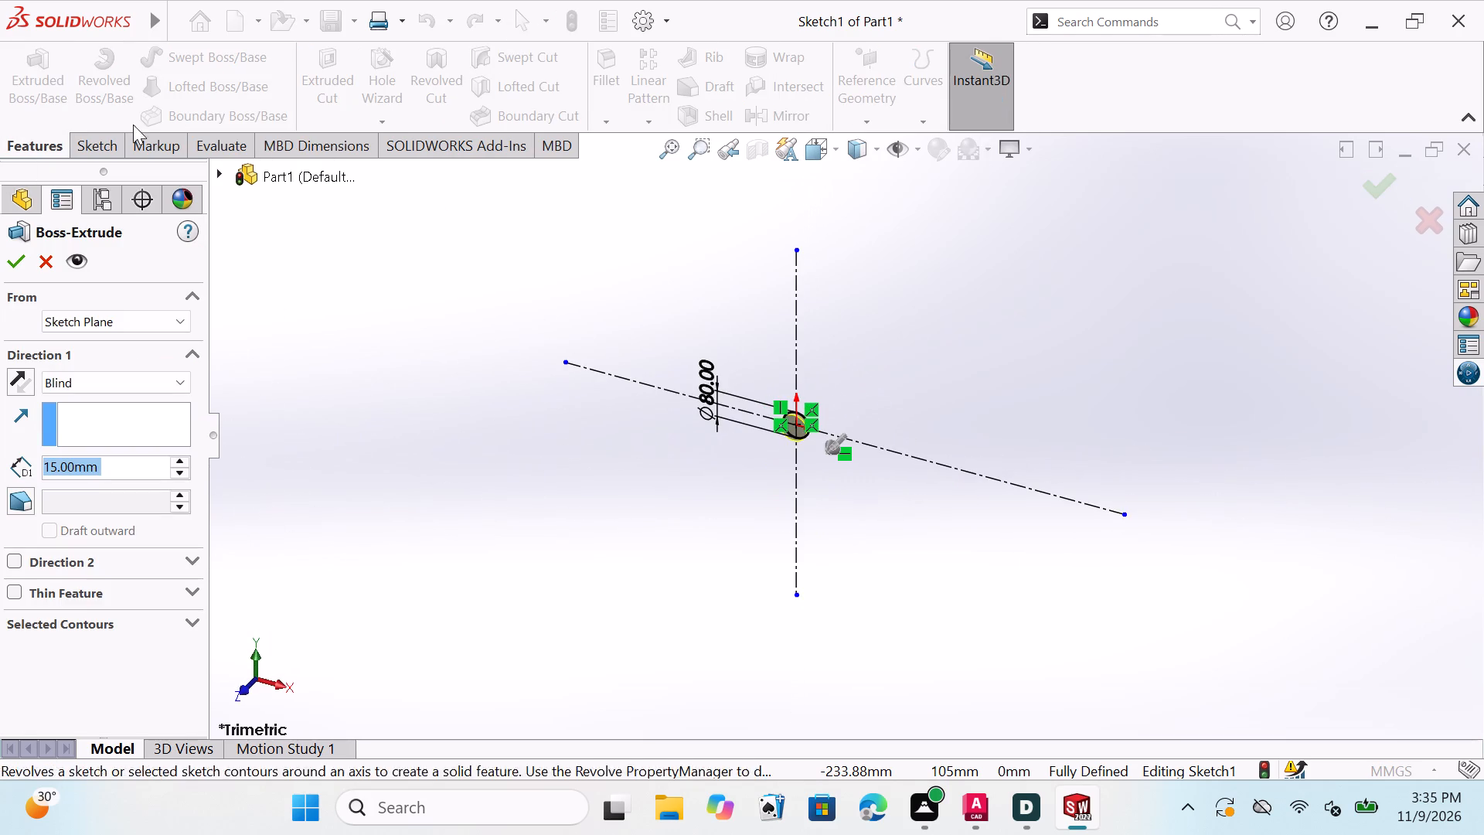
scroll(805, 413, down, 2)
scroll(905, 431, down, 4)
scroll(825, 443, down, 2)
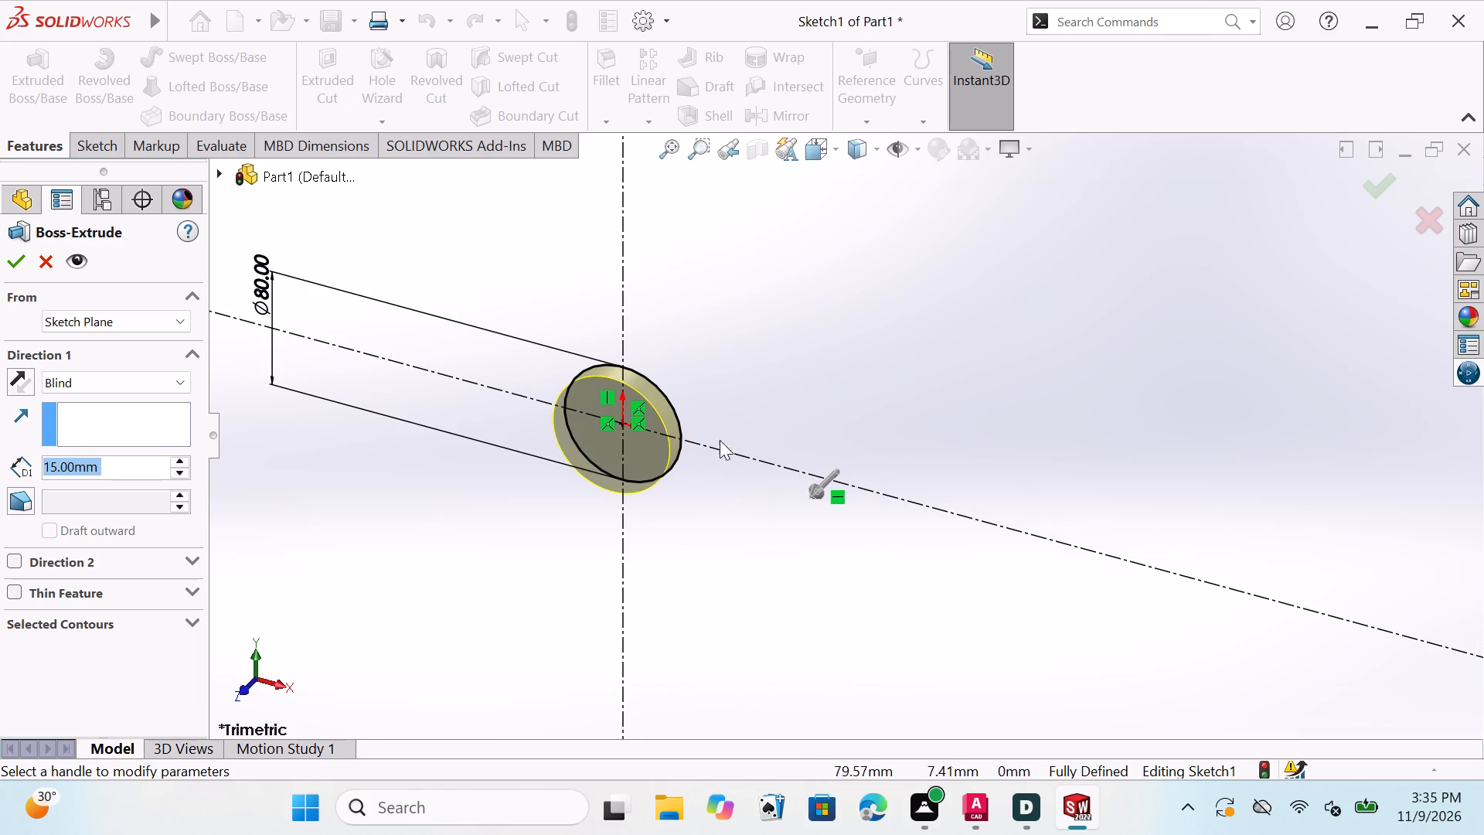
double_click(16, 371)
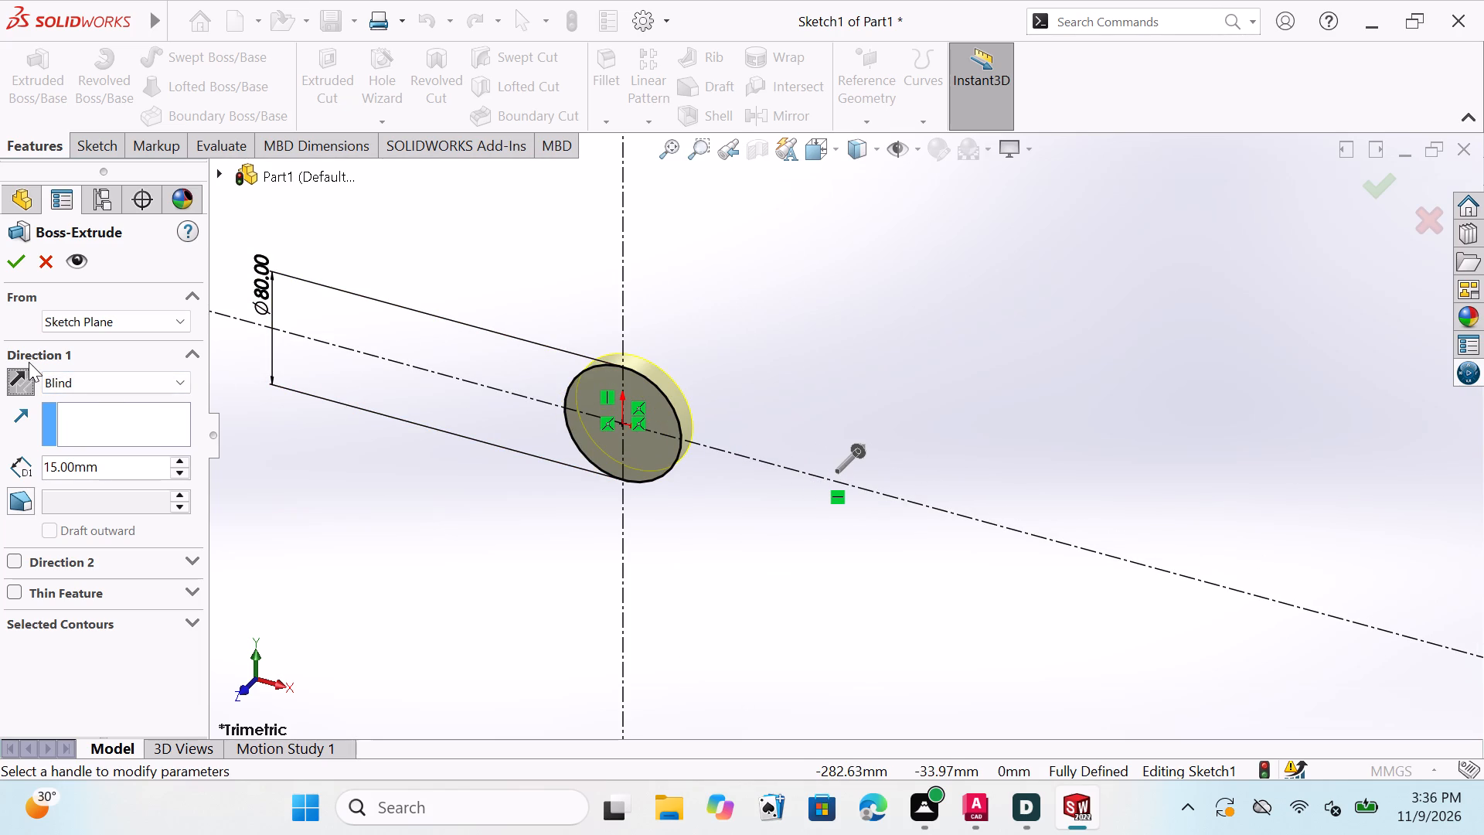
double_click(142, 468)
key(BackSpace)
key(BackSpace)
key(BackSpace)
key(BackSpace)
key(BackSpace)
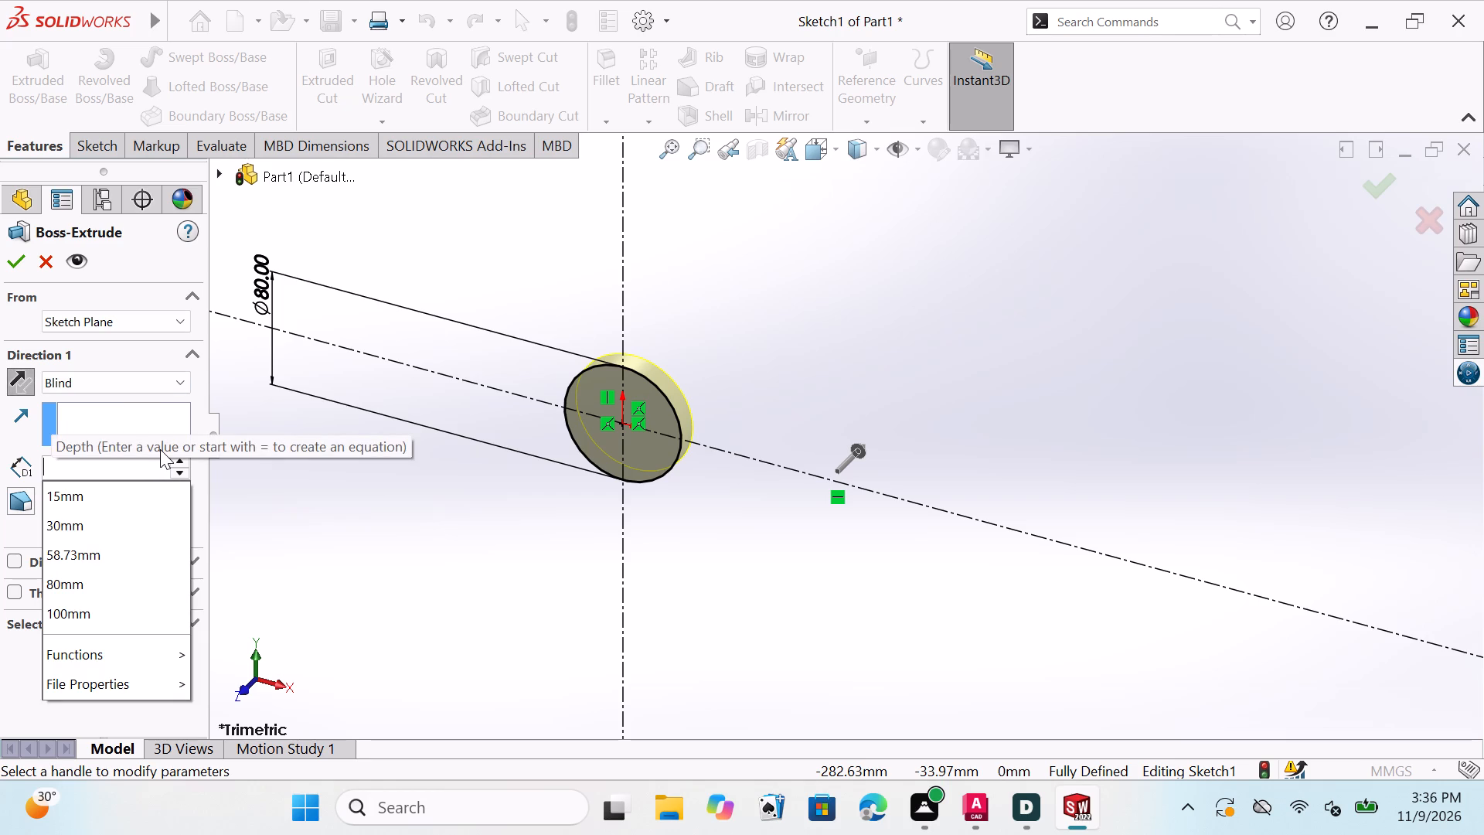
key(2)
key(0)
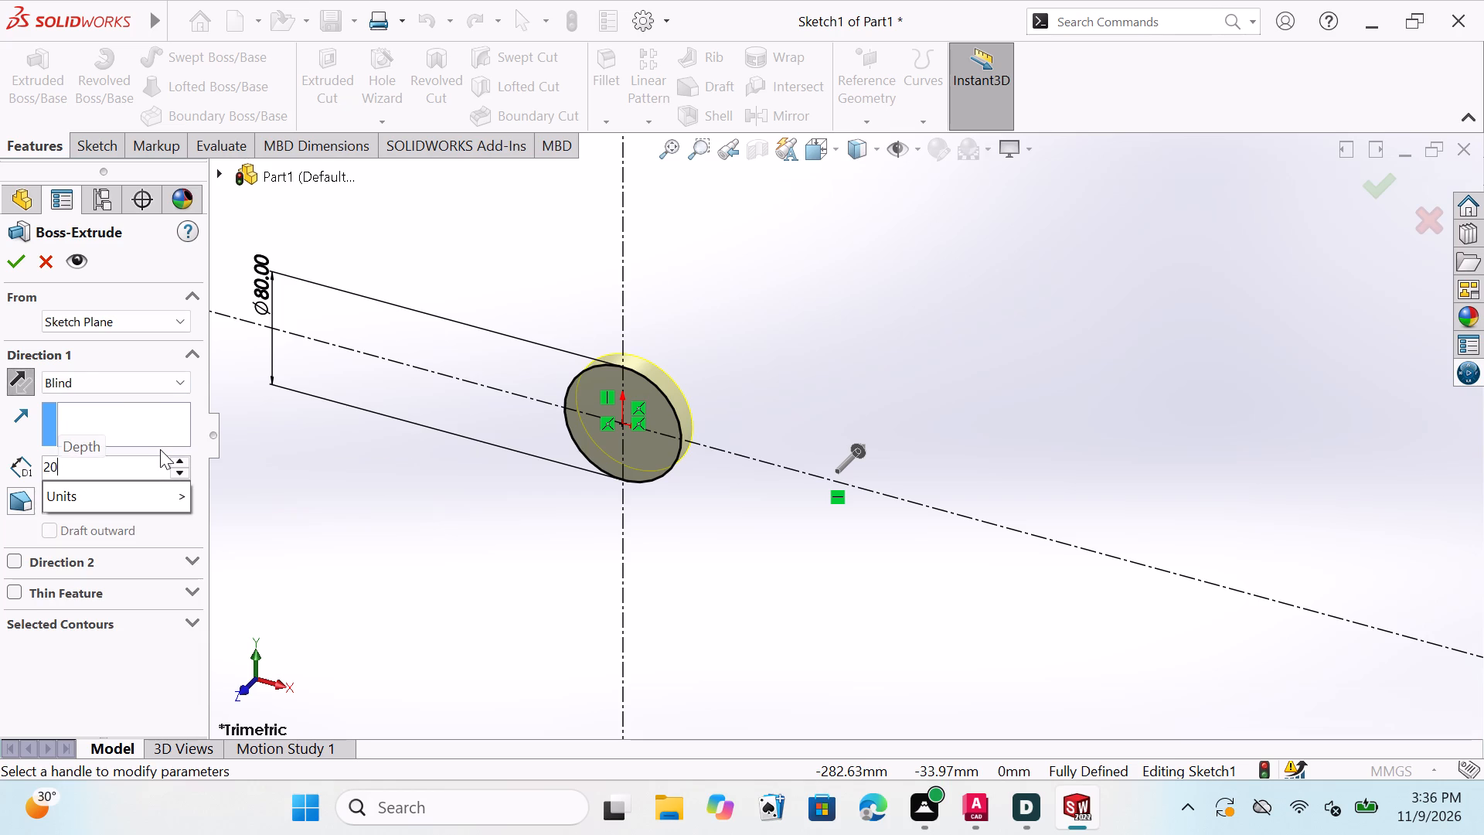
drag(6, 250, 15, 246)
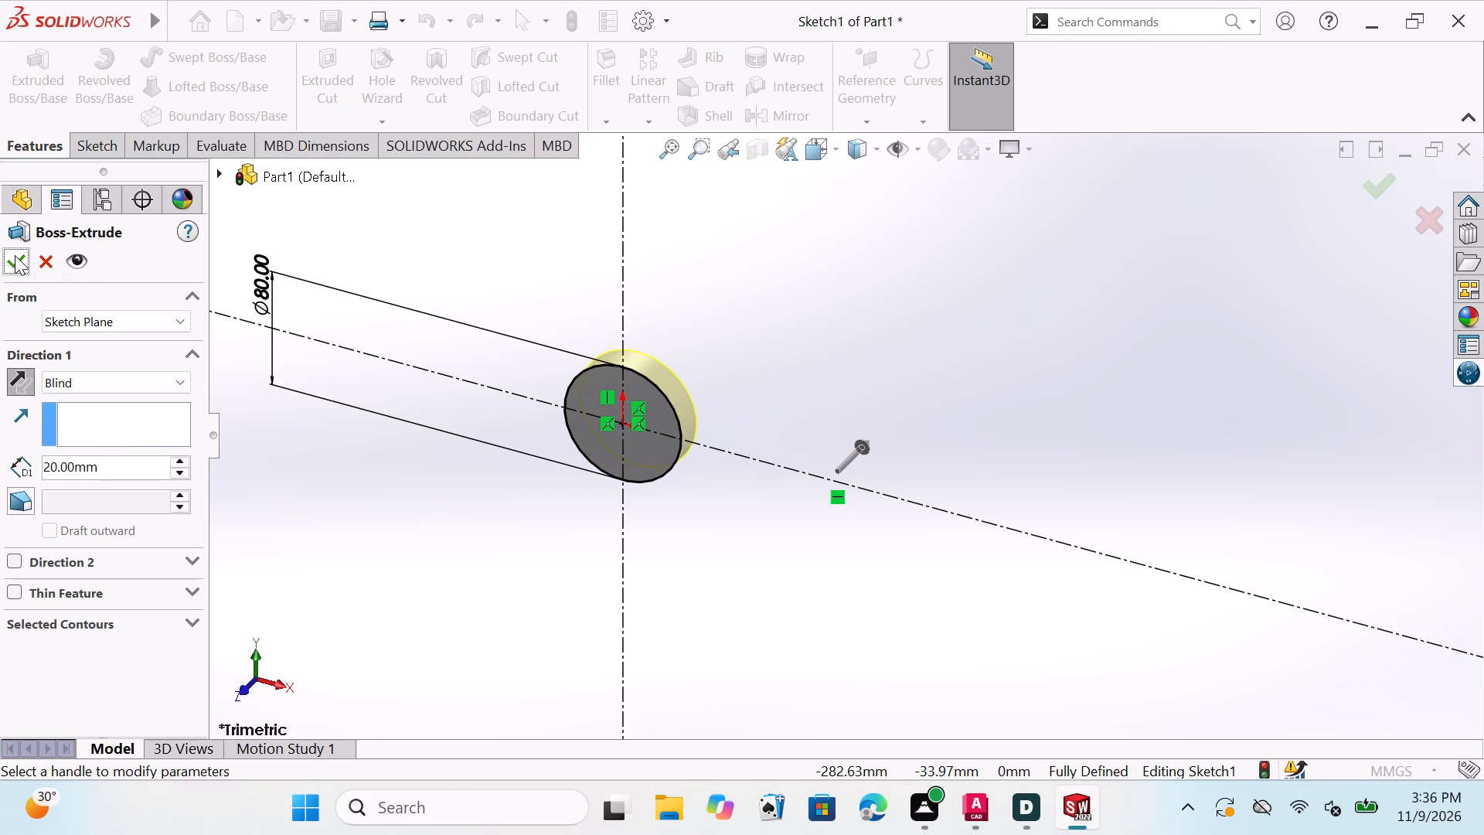
click(13, 261)
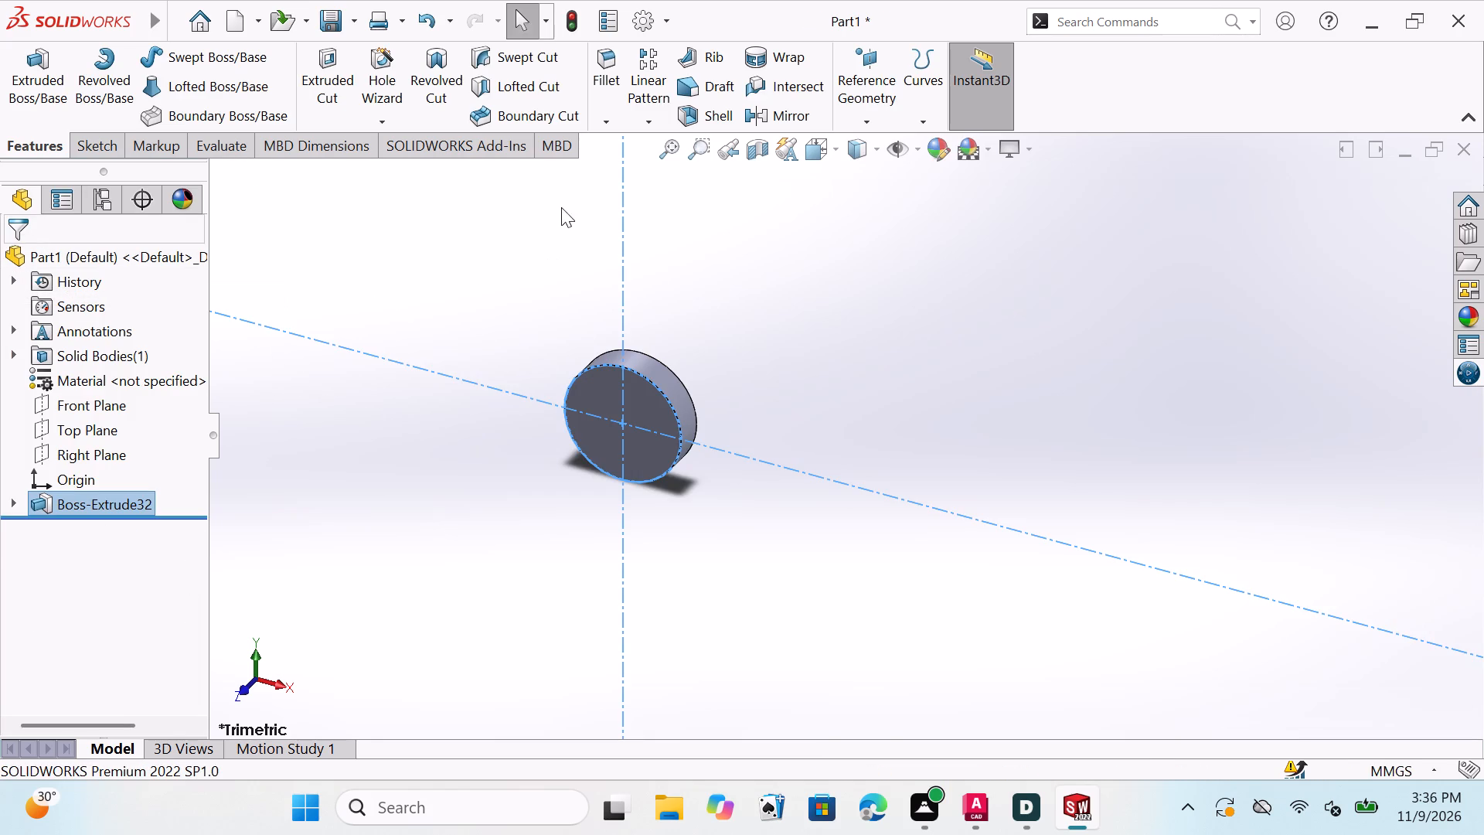
Orient the view normal to the Front Plane so the disc is seen face-on.
double_click(104, 400)
click(94, 401)
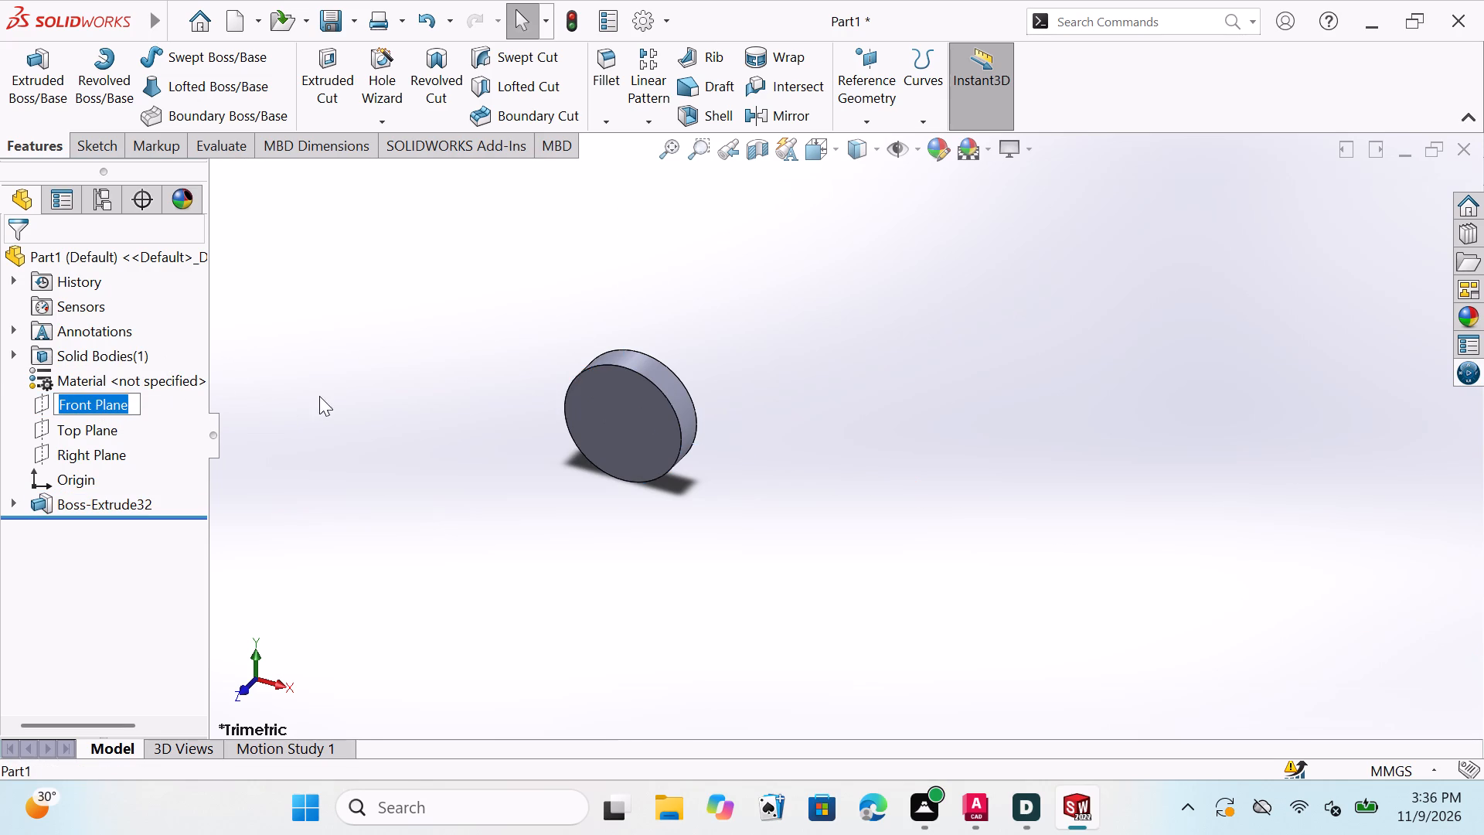
double_click(813, 145)
click(820, 145)
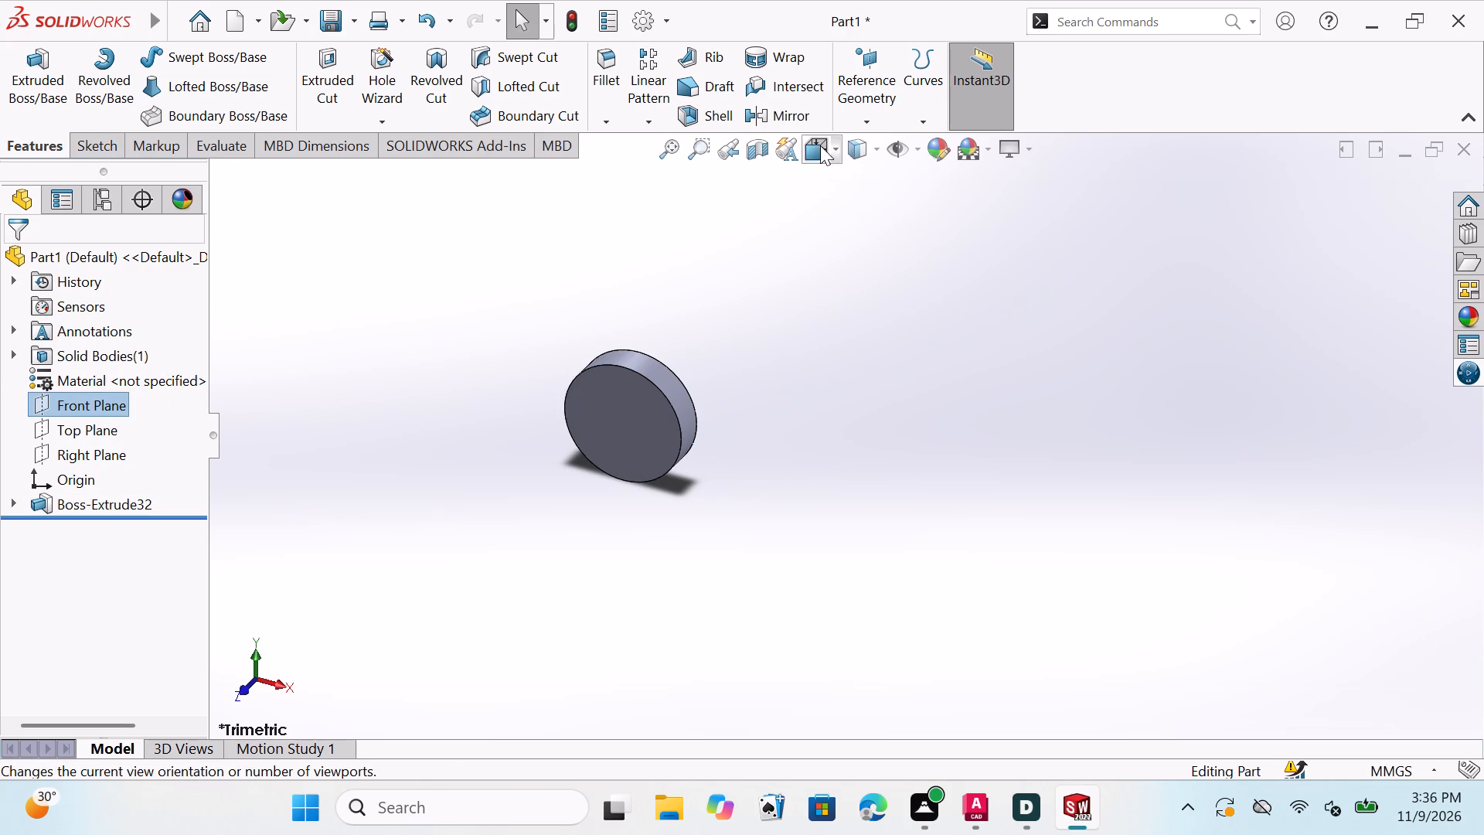
click(940, 264)
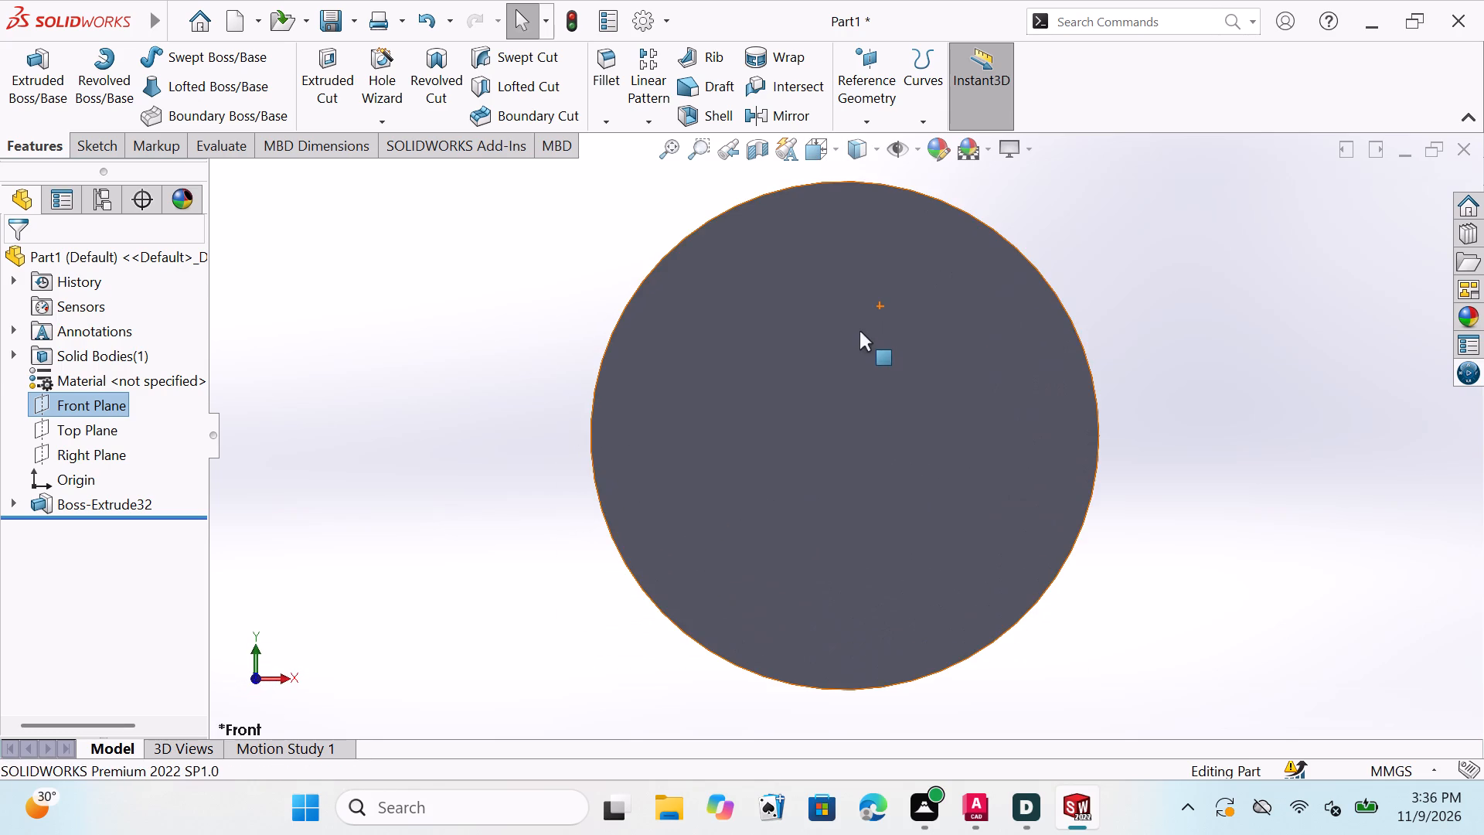
scroll(1246, 544, down, 1)
scroll(1205, 564, up, 2)
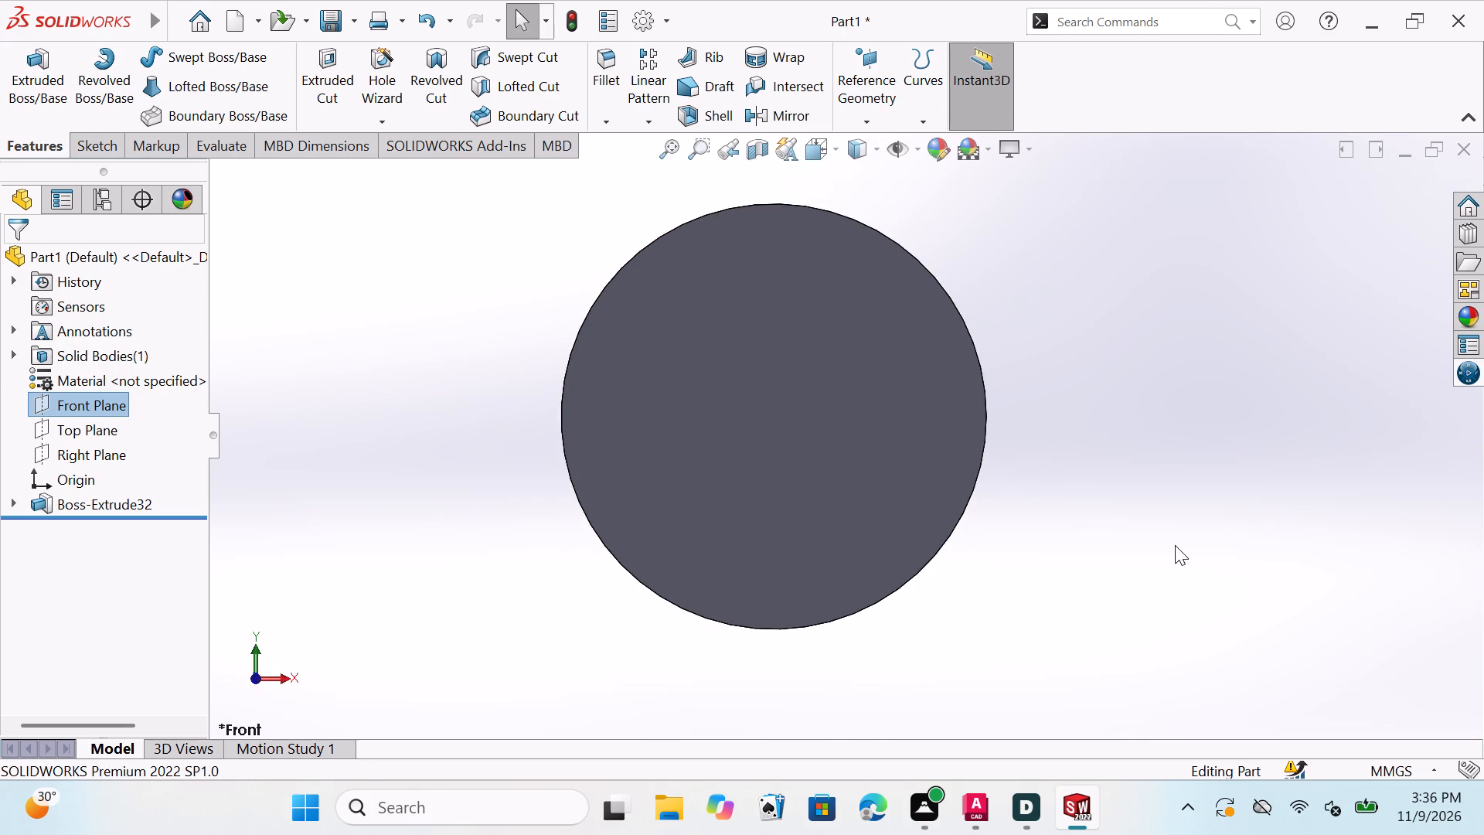
scroll(1173, 546, up, 1)
scroll(1215, 449, up, 2)
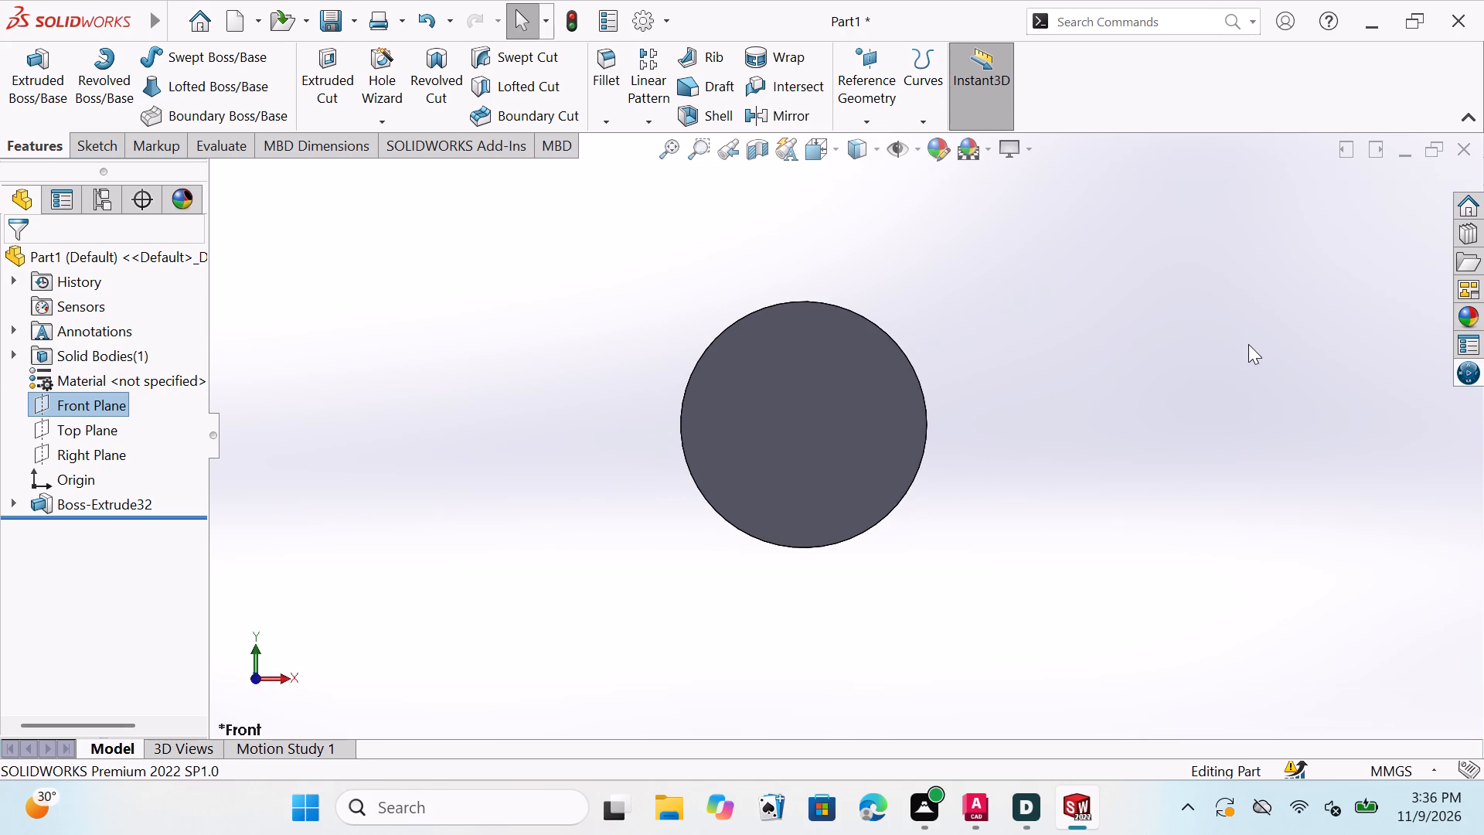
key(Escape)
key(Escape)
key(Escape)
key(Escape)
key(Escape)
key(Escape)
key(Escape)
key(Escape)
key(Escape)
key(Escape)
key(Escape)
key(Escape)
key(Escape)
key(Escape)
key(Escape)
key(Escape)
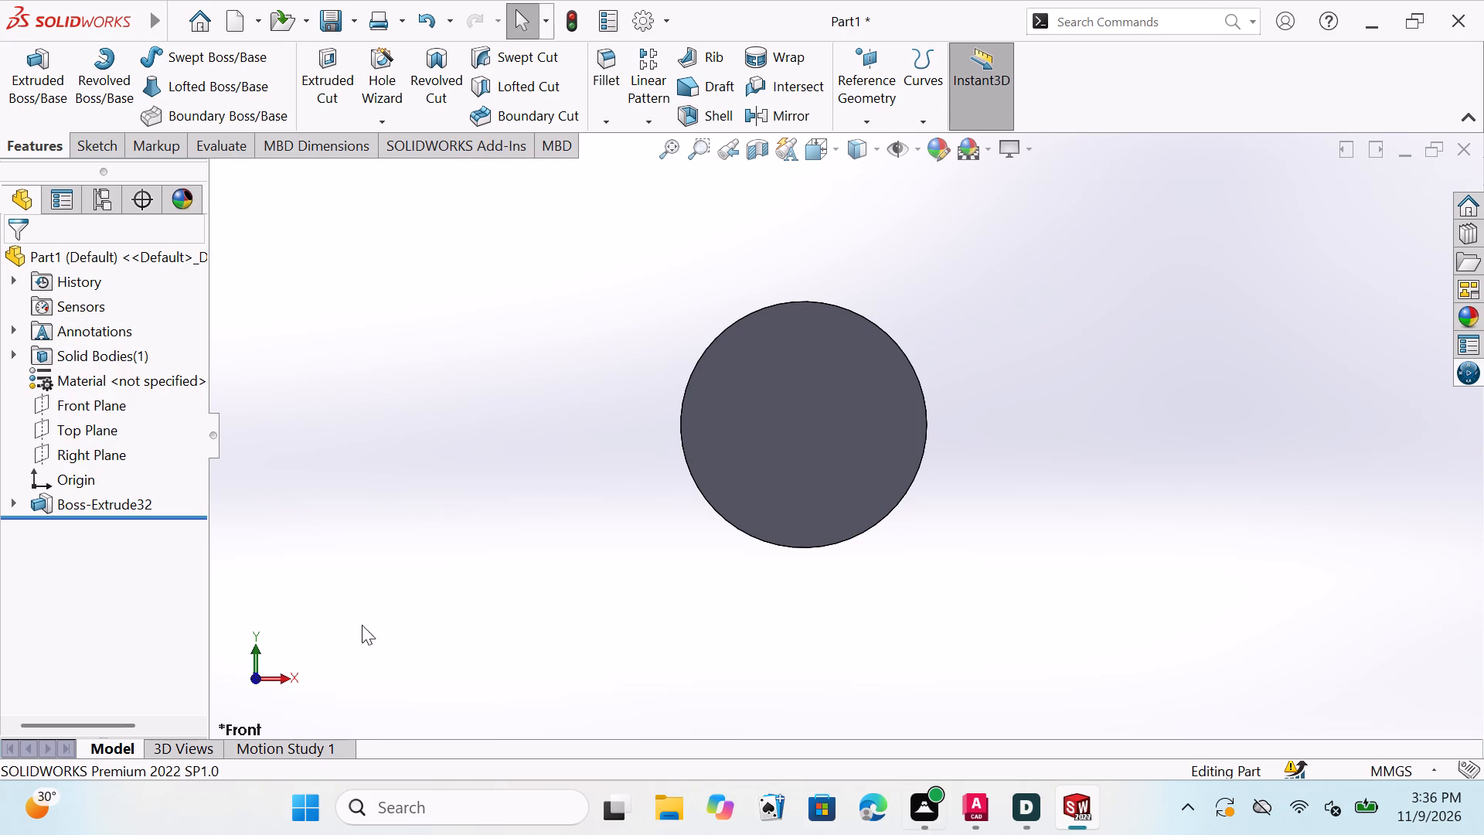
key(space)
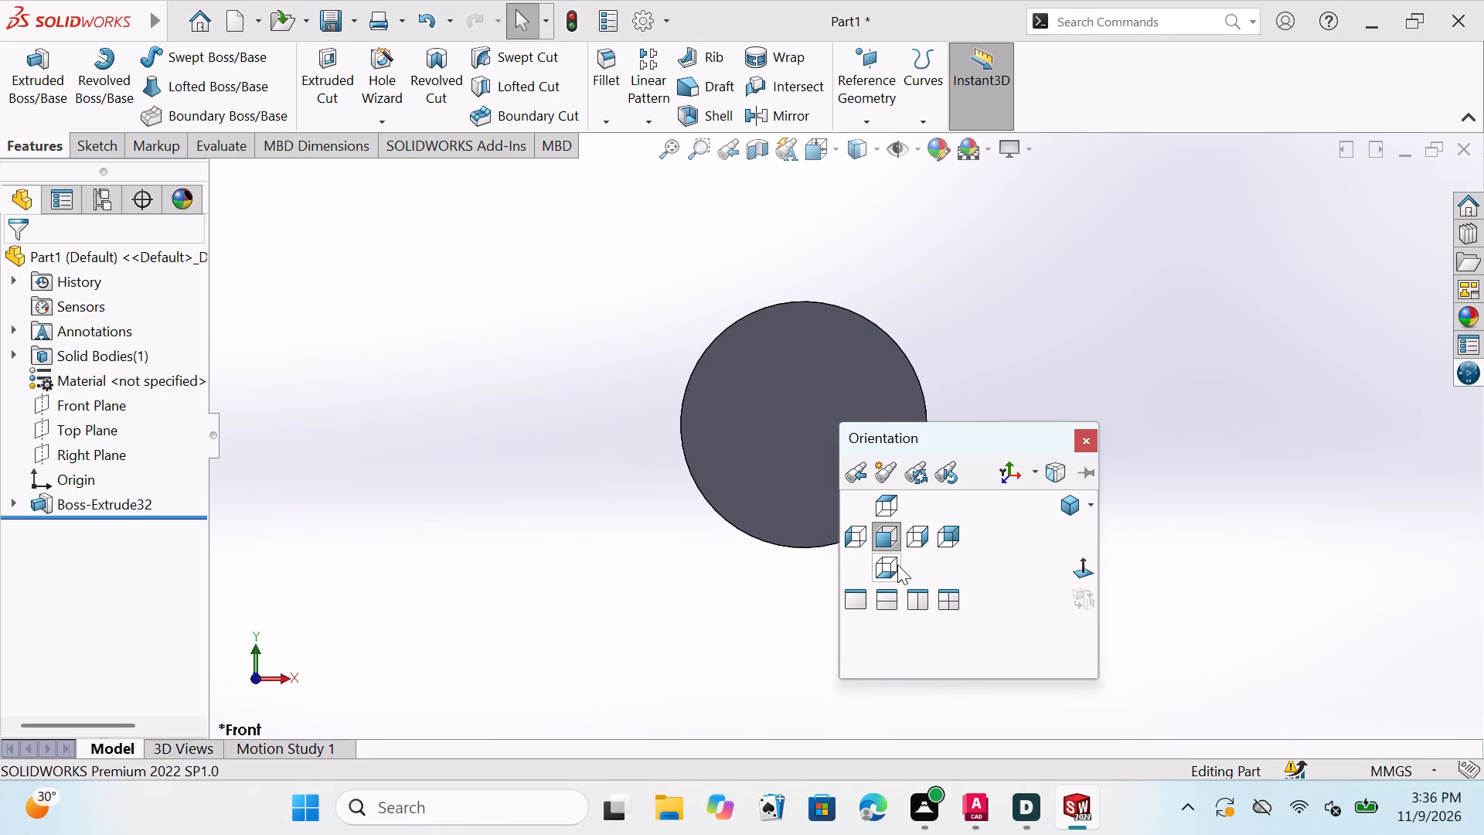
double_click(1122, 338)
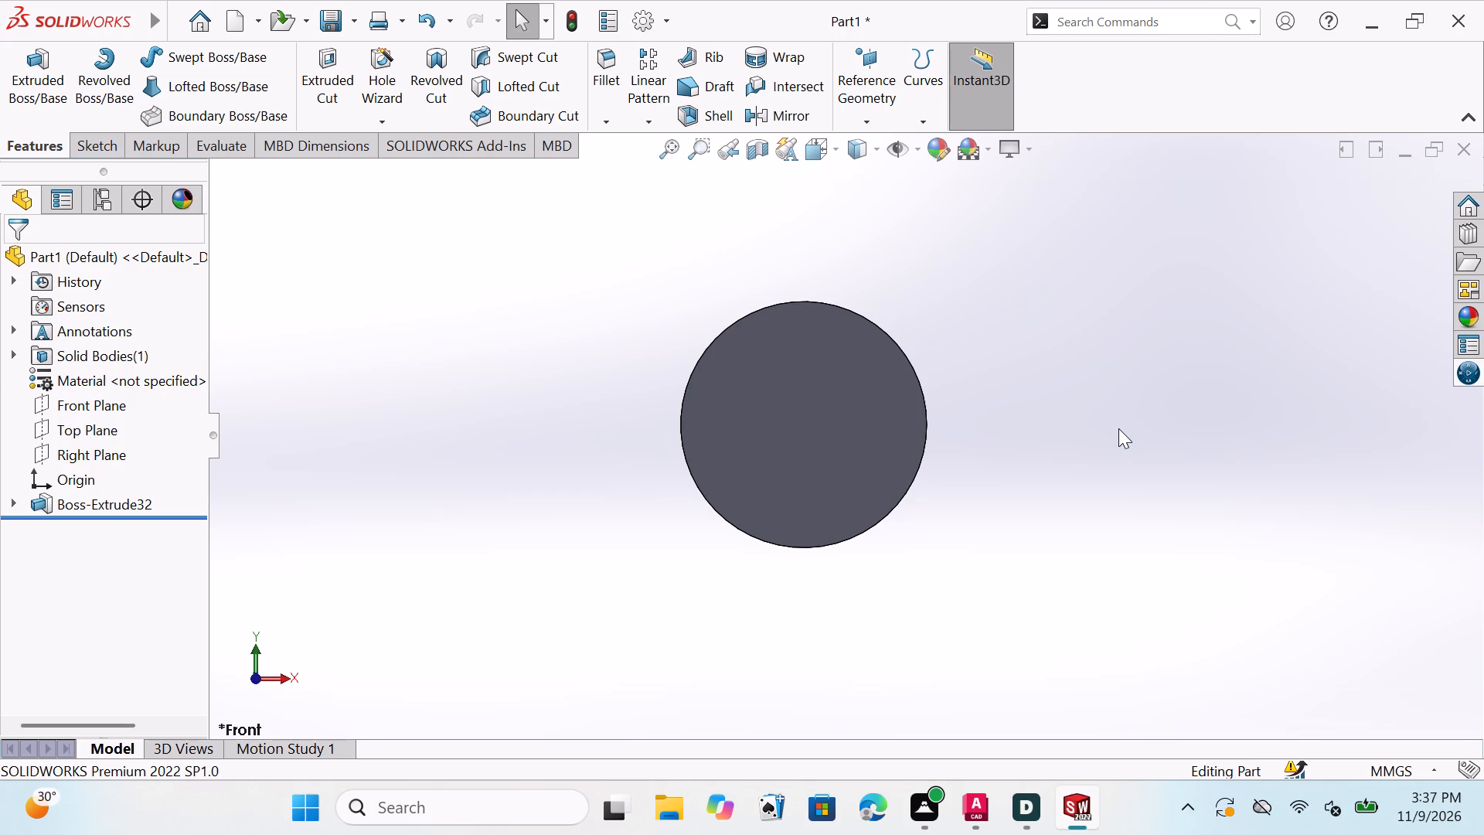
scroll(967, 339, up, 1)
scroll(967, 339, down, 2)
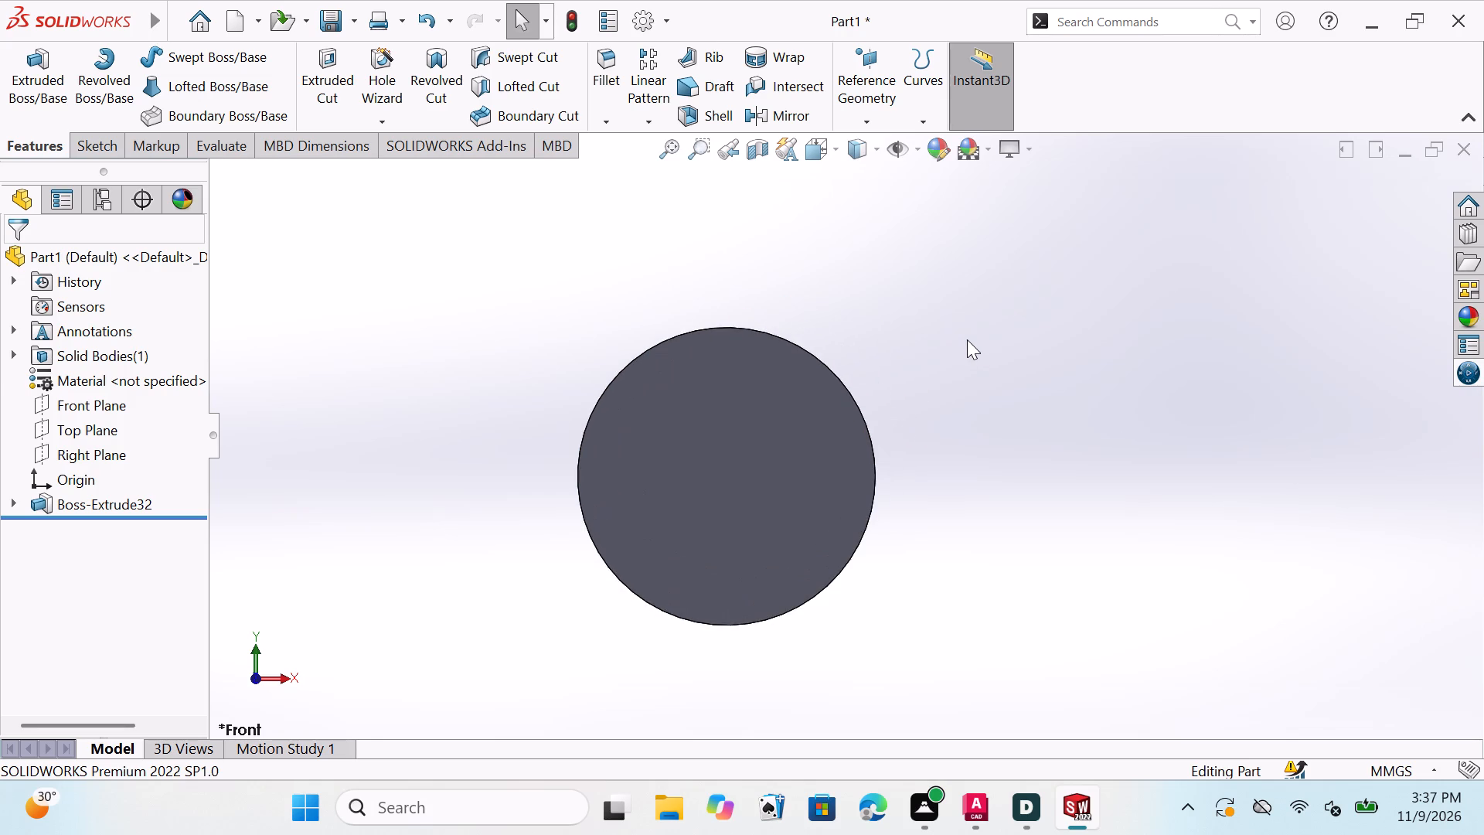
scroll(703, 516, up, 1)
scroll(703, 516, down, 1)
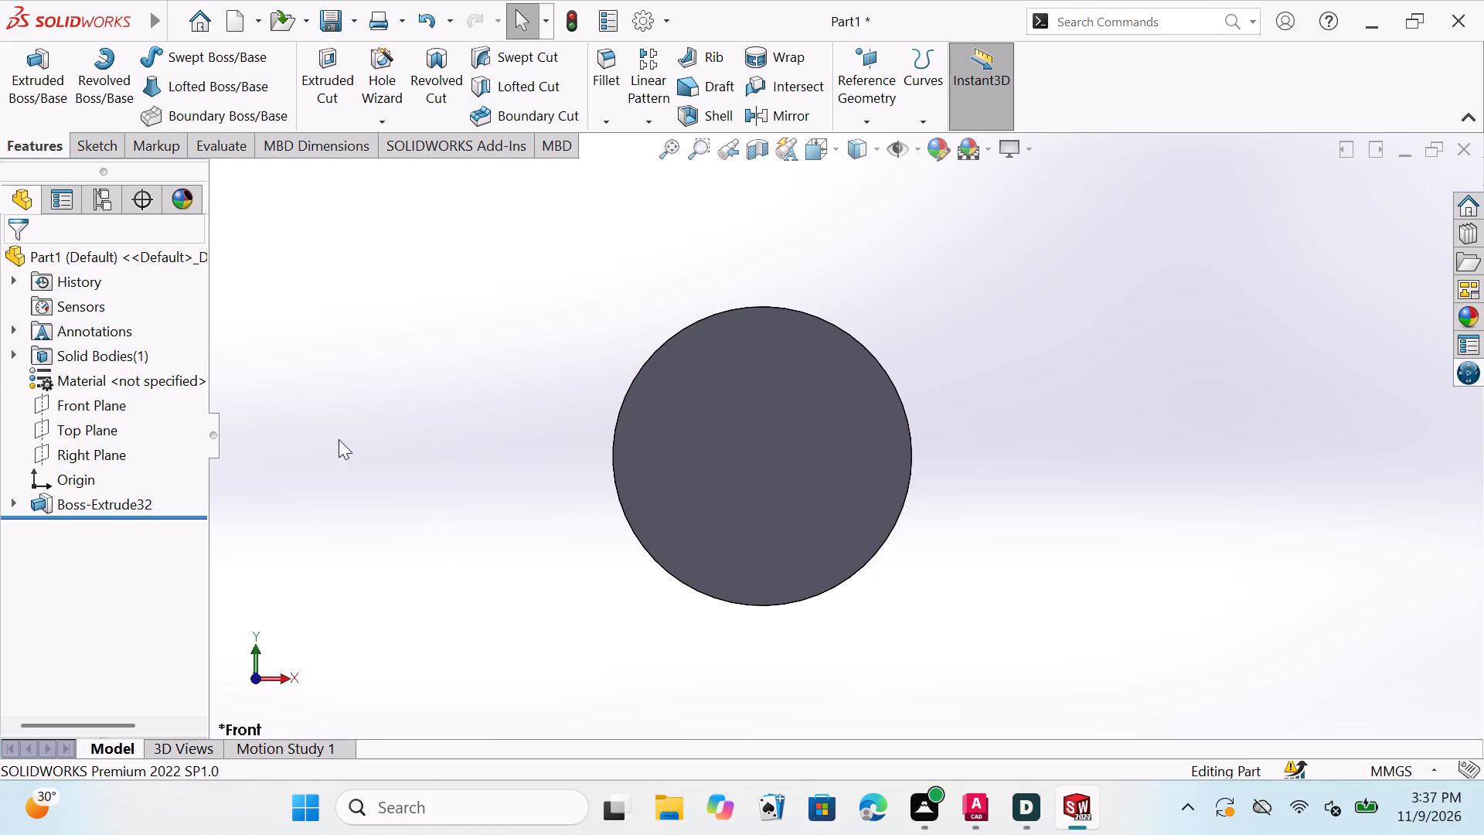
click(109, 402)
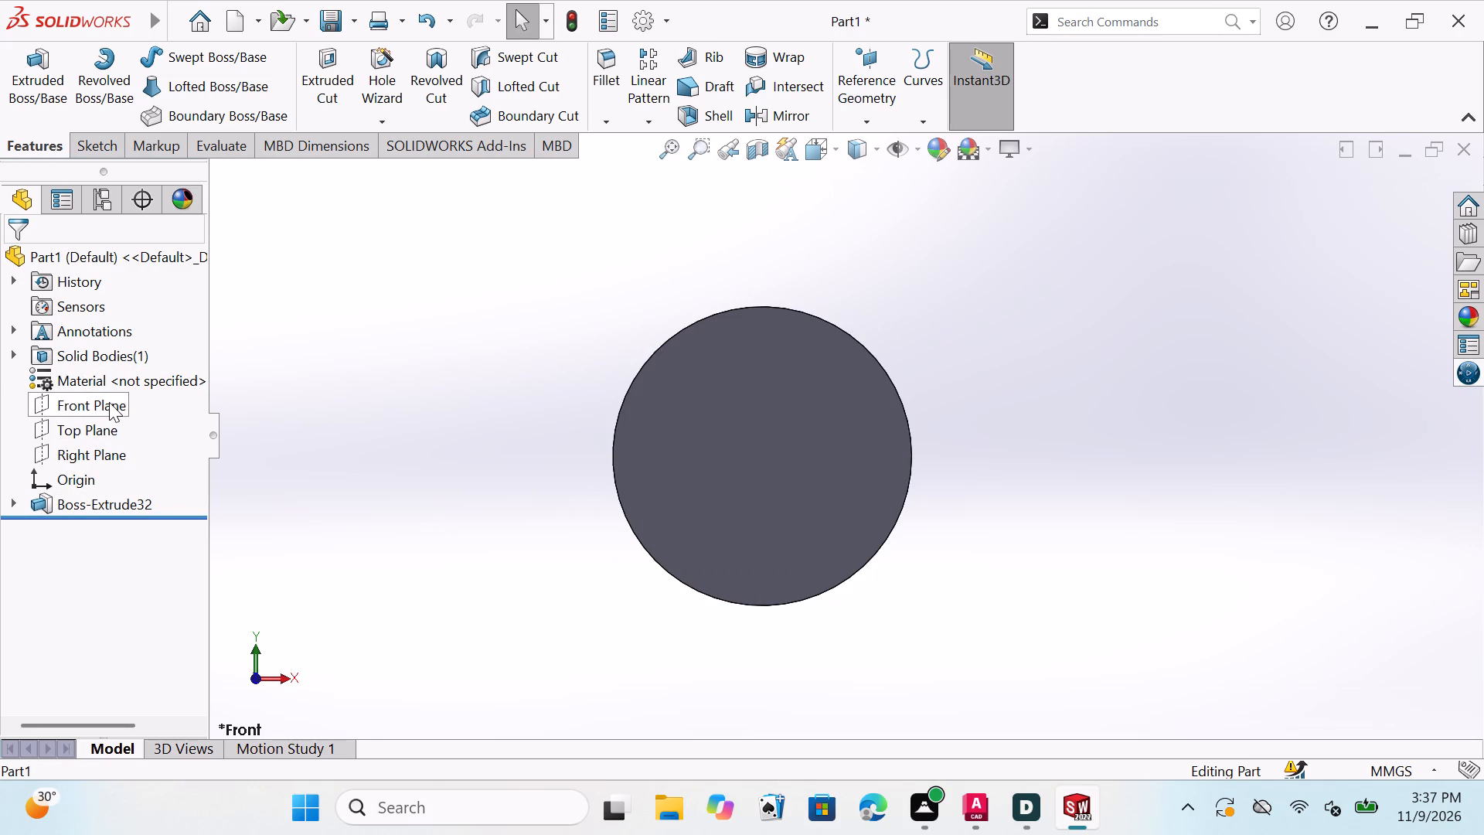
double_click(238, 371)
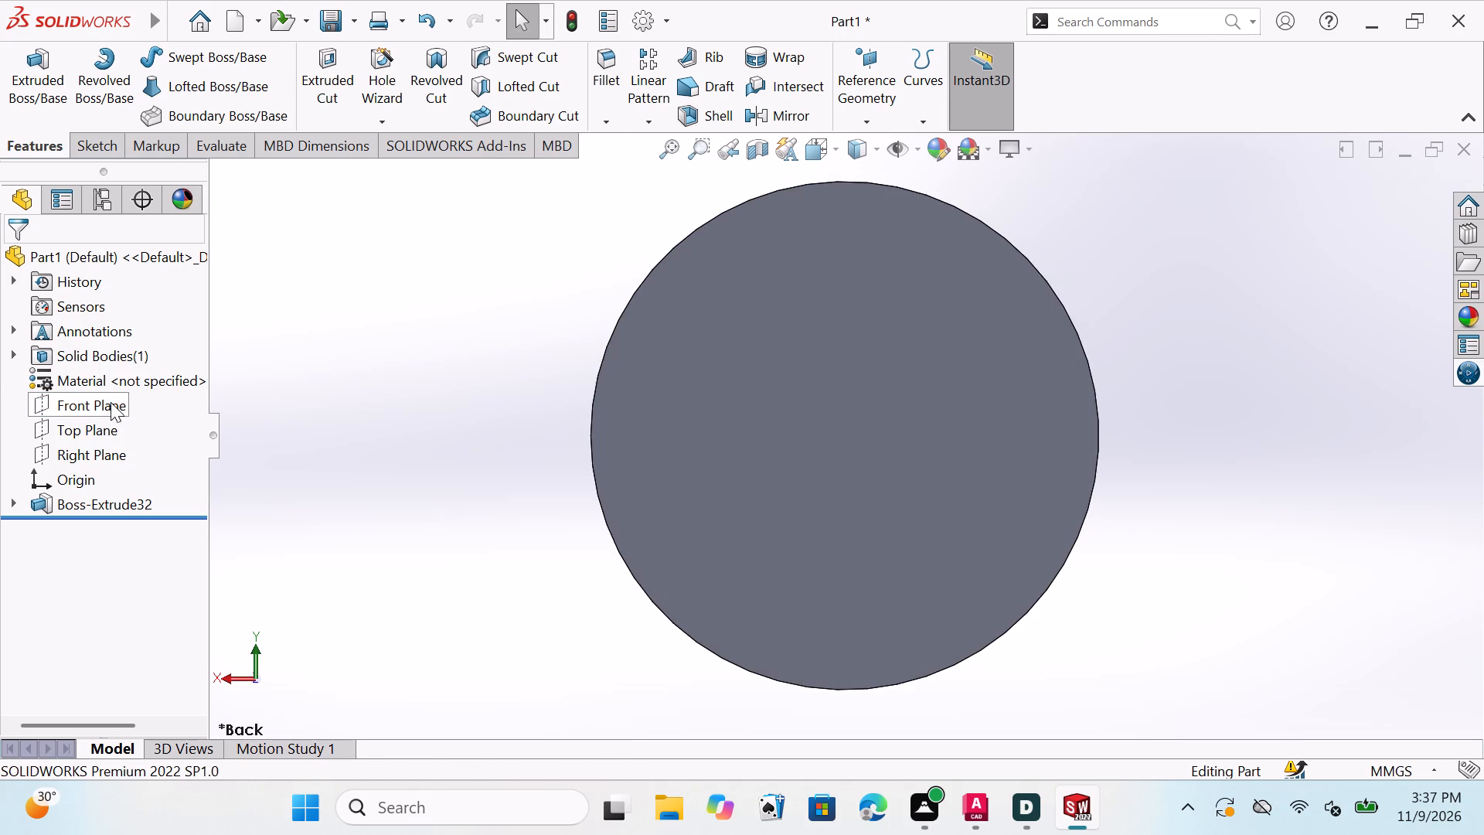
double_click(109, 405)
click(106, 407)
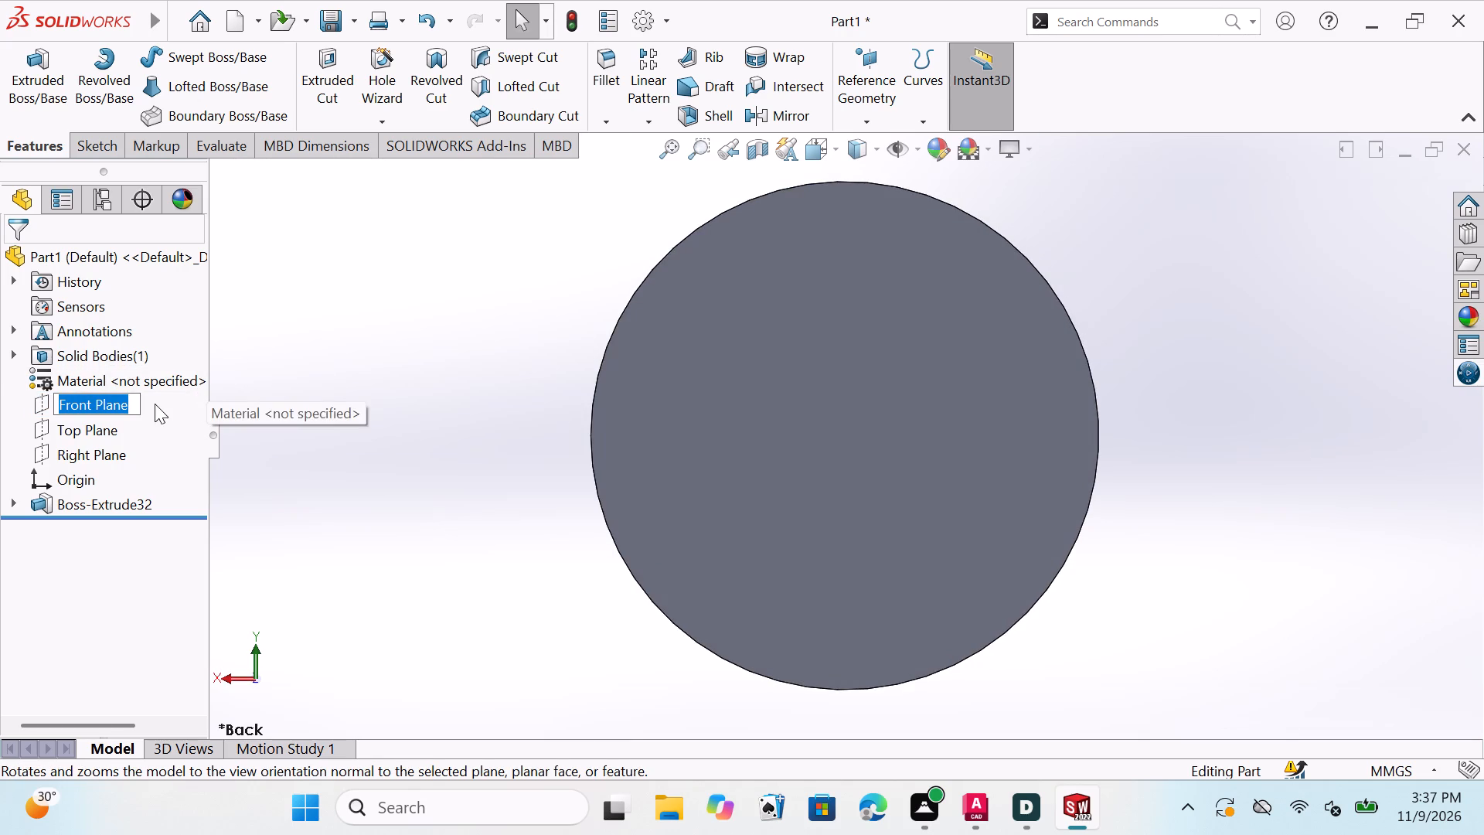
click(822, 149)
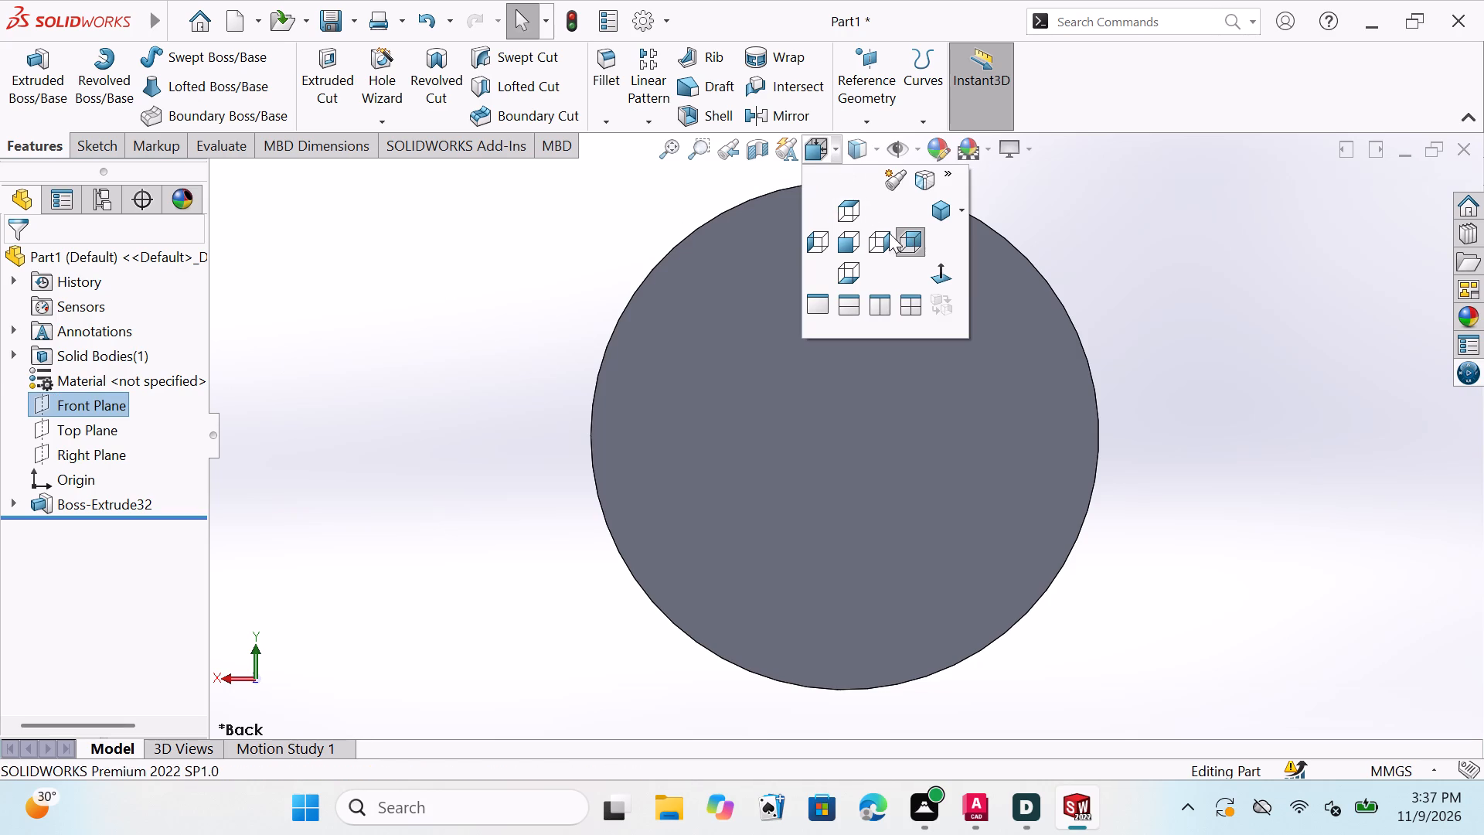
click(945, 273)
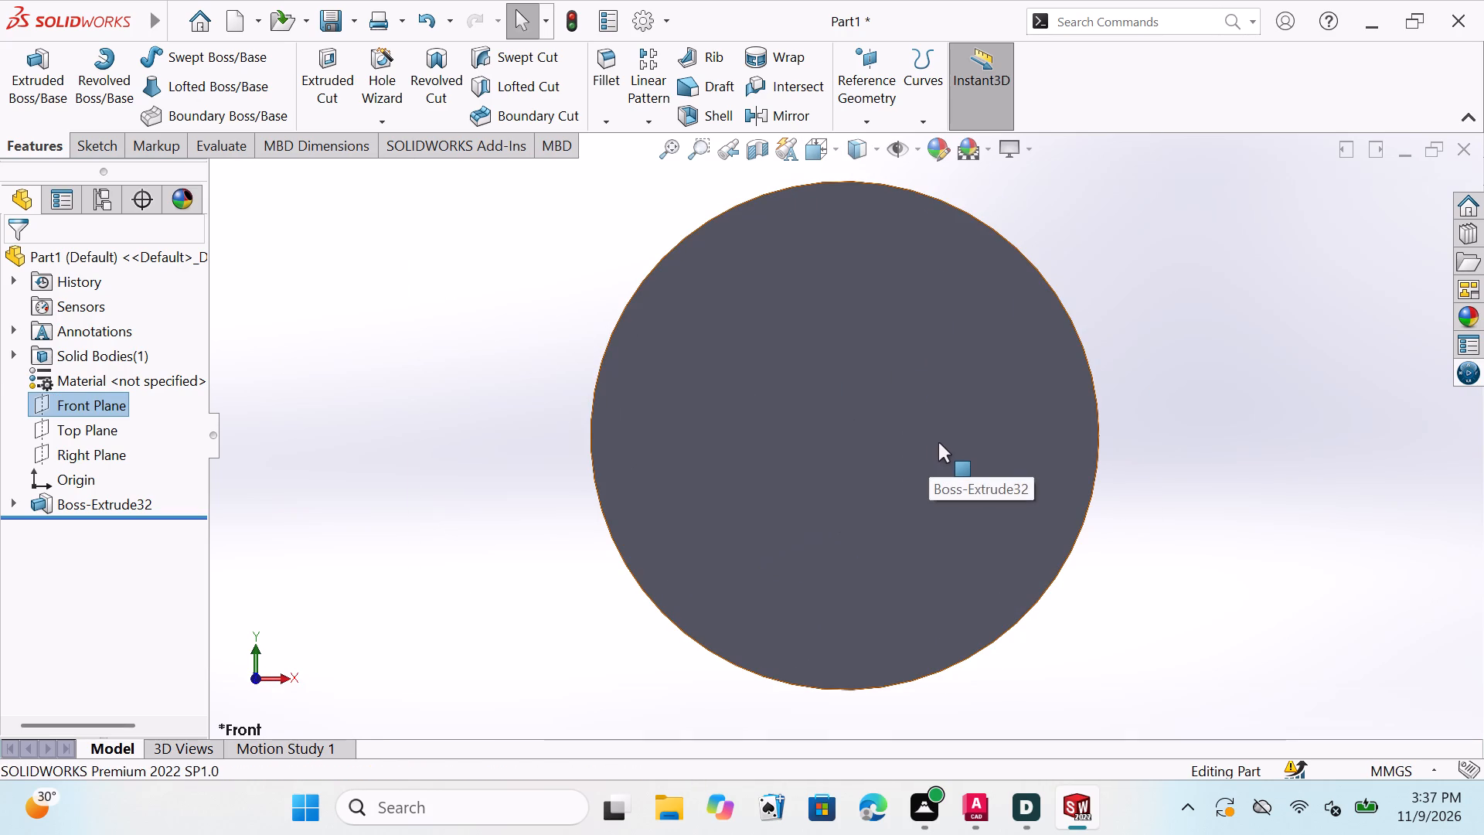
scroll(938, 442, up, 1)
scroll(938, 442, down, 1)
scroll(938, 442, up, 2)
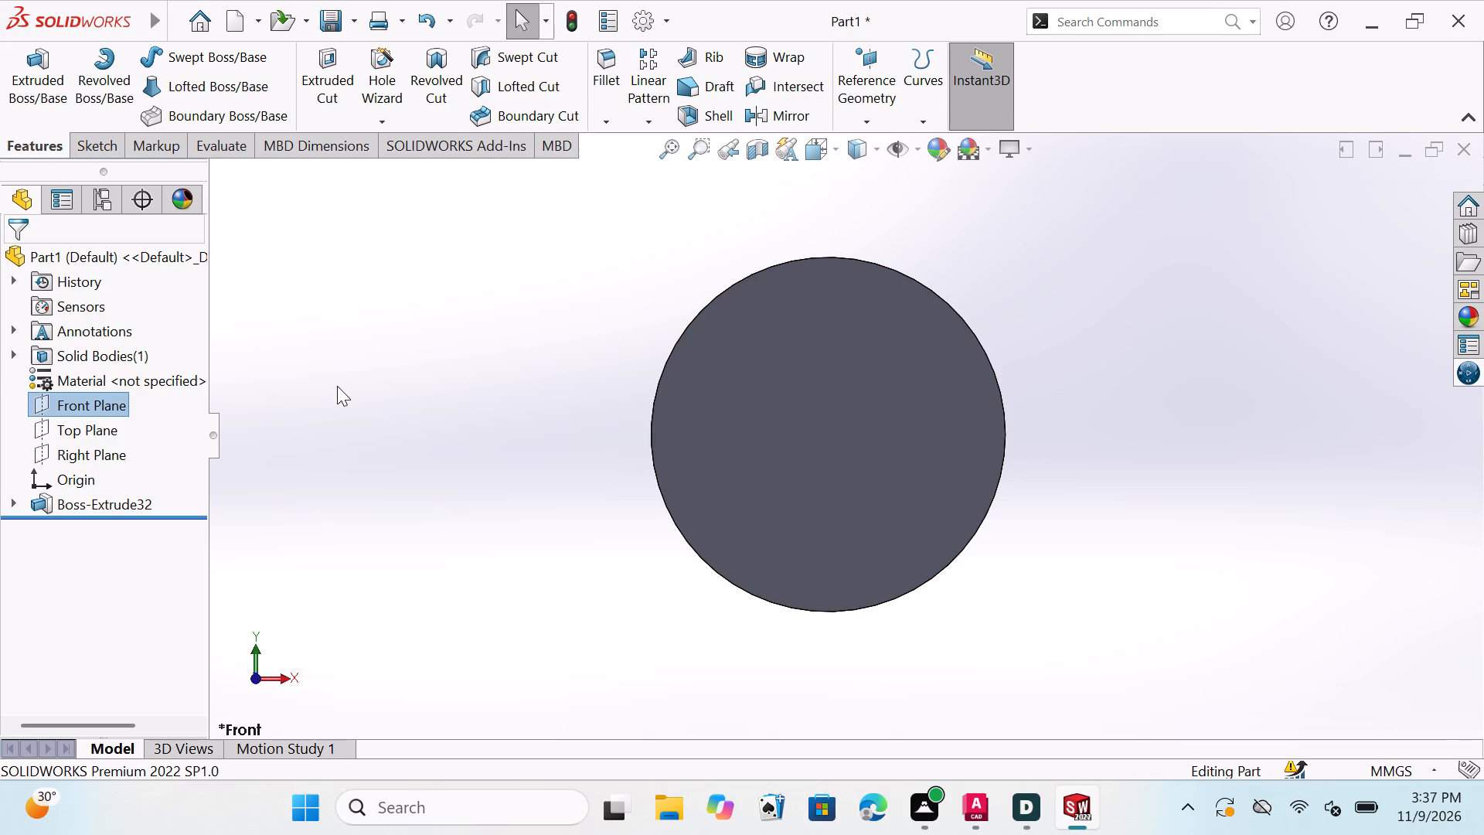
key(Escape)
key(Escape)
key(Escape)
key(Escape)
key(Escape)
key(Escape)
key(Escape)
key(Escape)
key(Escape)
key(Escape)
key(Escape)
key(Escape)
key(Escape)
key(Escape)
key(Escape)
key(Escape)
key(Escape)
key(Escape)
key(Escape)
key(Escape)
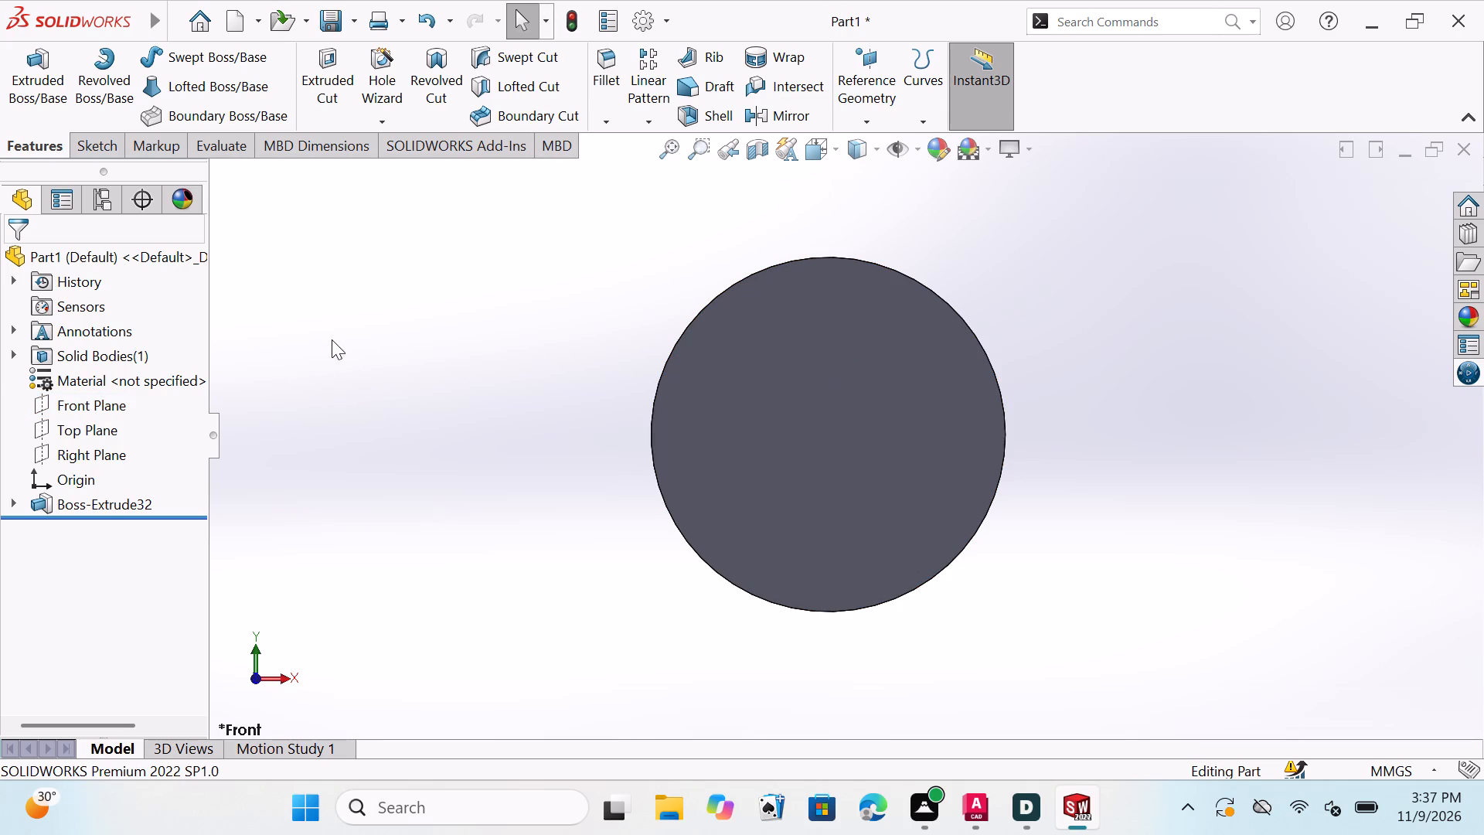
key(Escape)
Sketch a circle about 59 mm in diameter centred on the origin, on the front face of the disc.
double_click(111, 138)
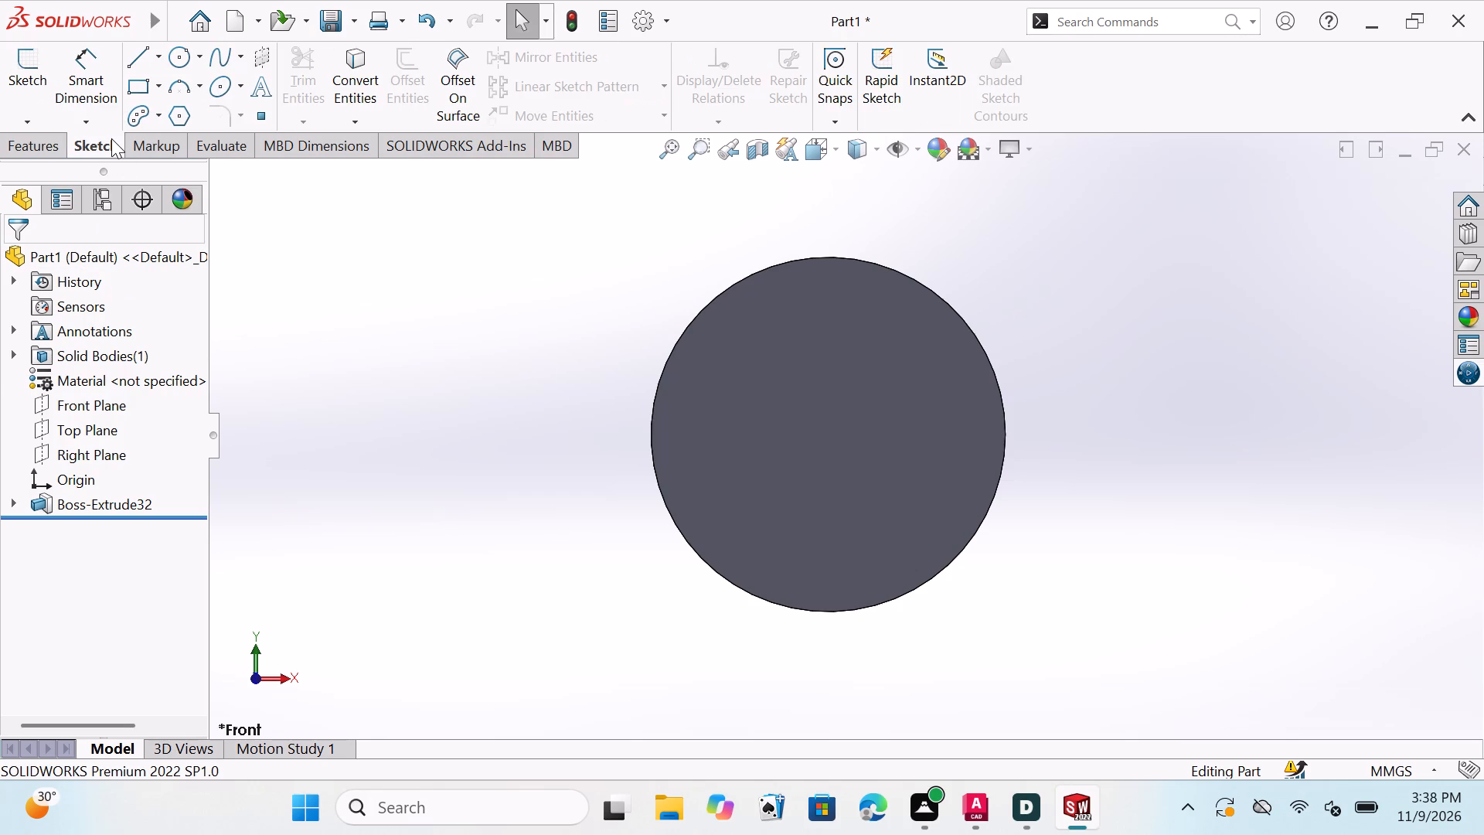
key(Escape)
click(179, 52)
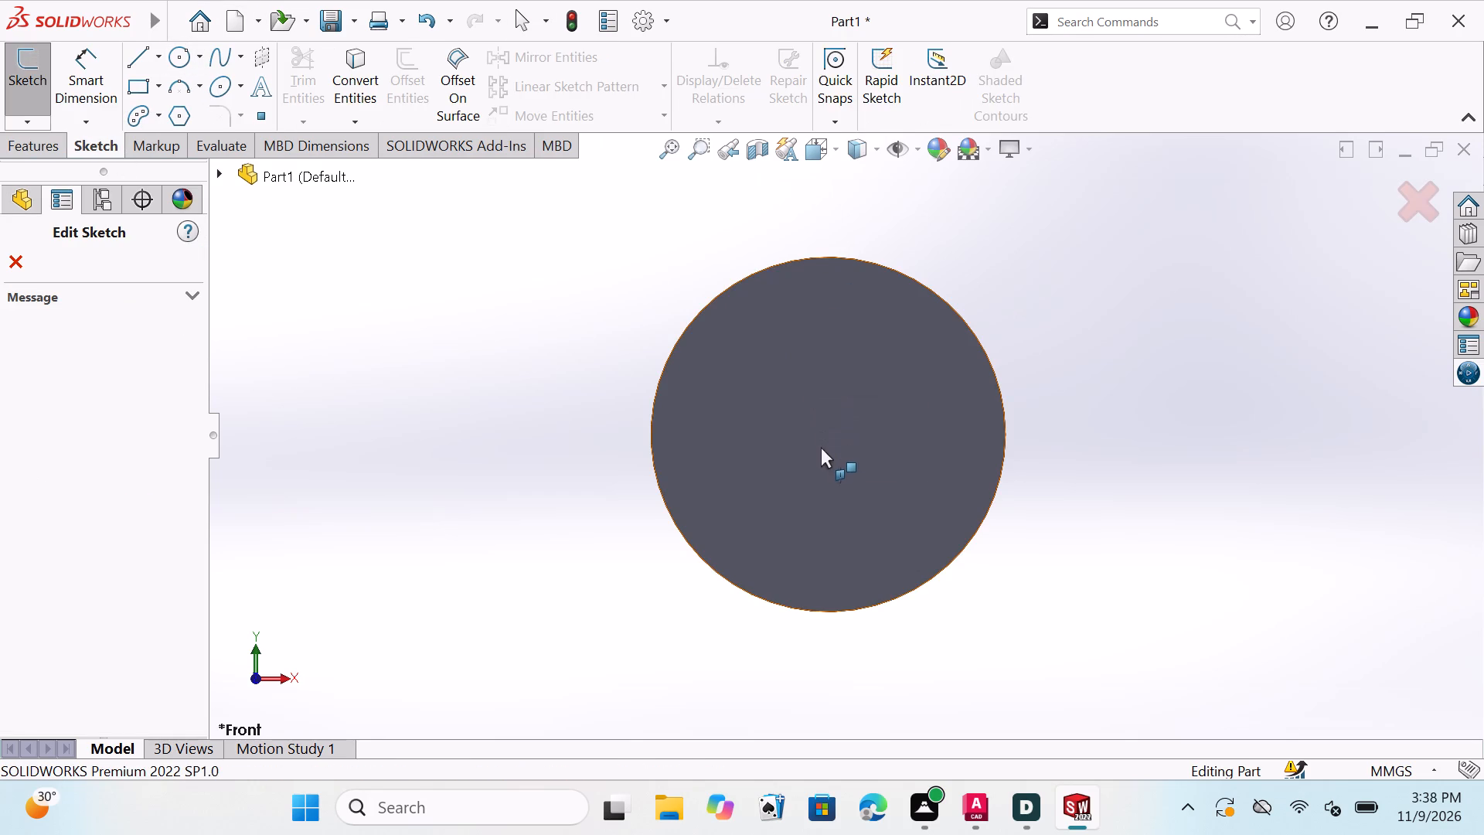
click(870, 411)
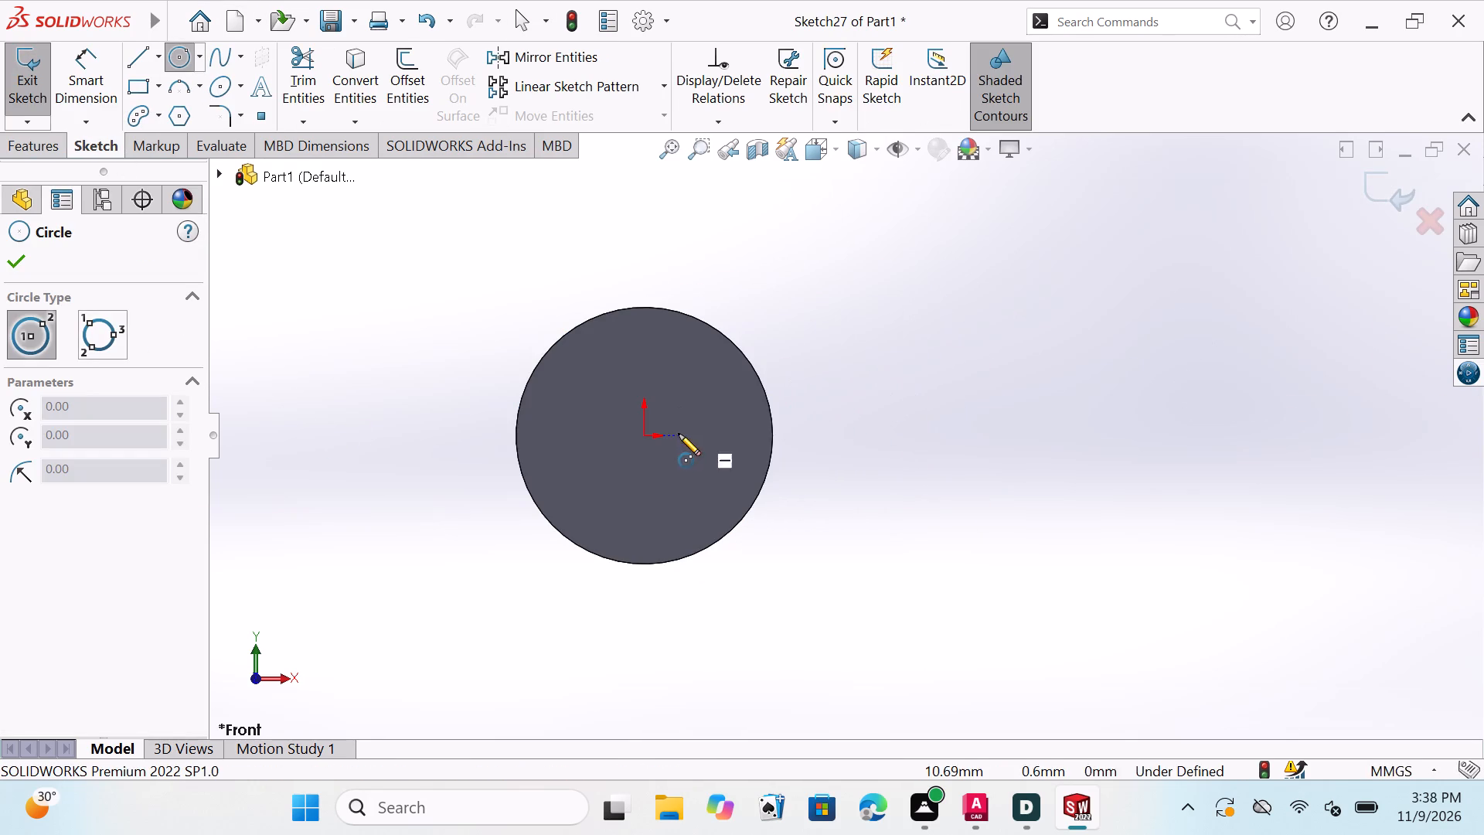
scroll(636, 448, down, 1)
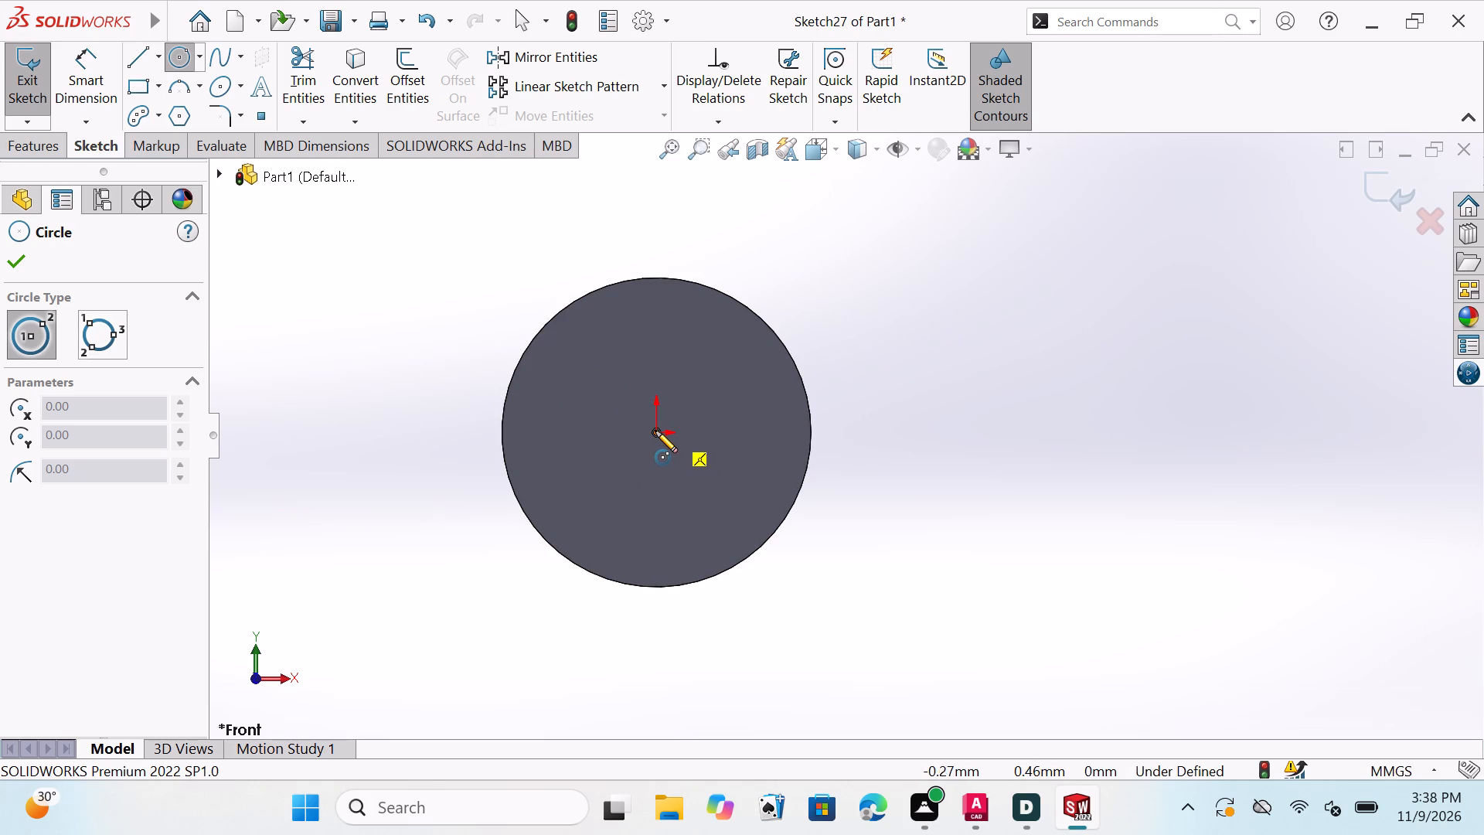
double_click(655, 431)
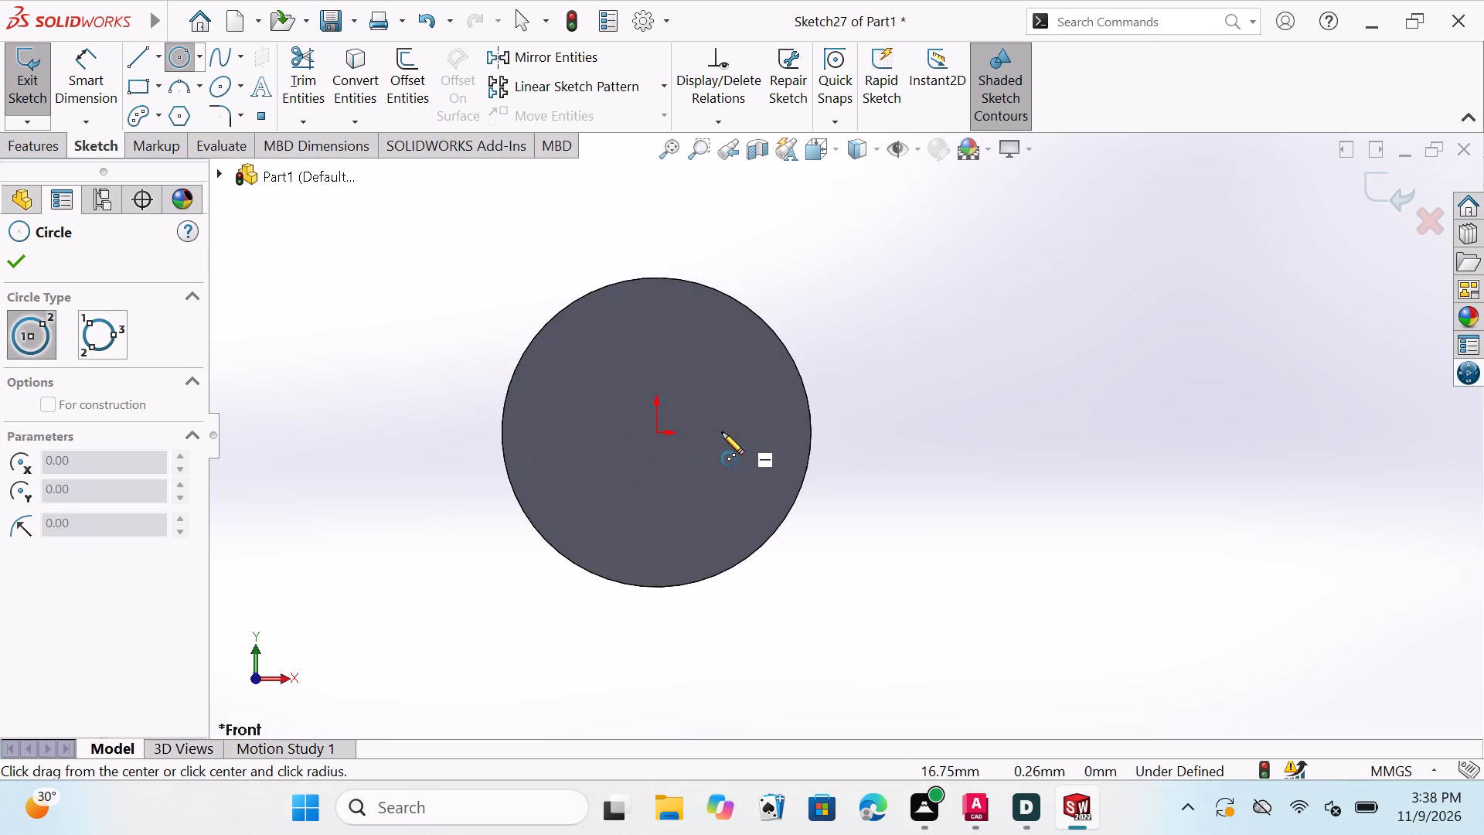
drag(655, 431, 663, 427)
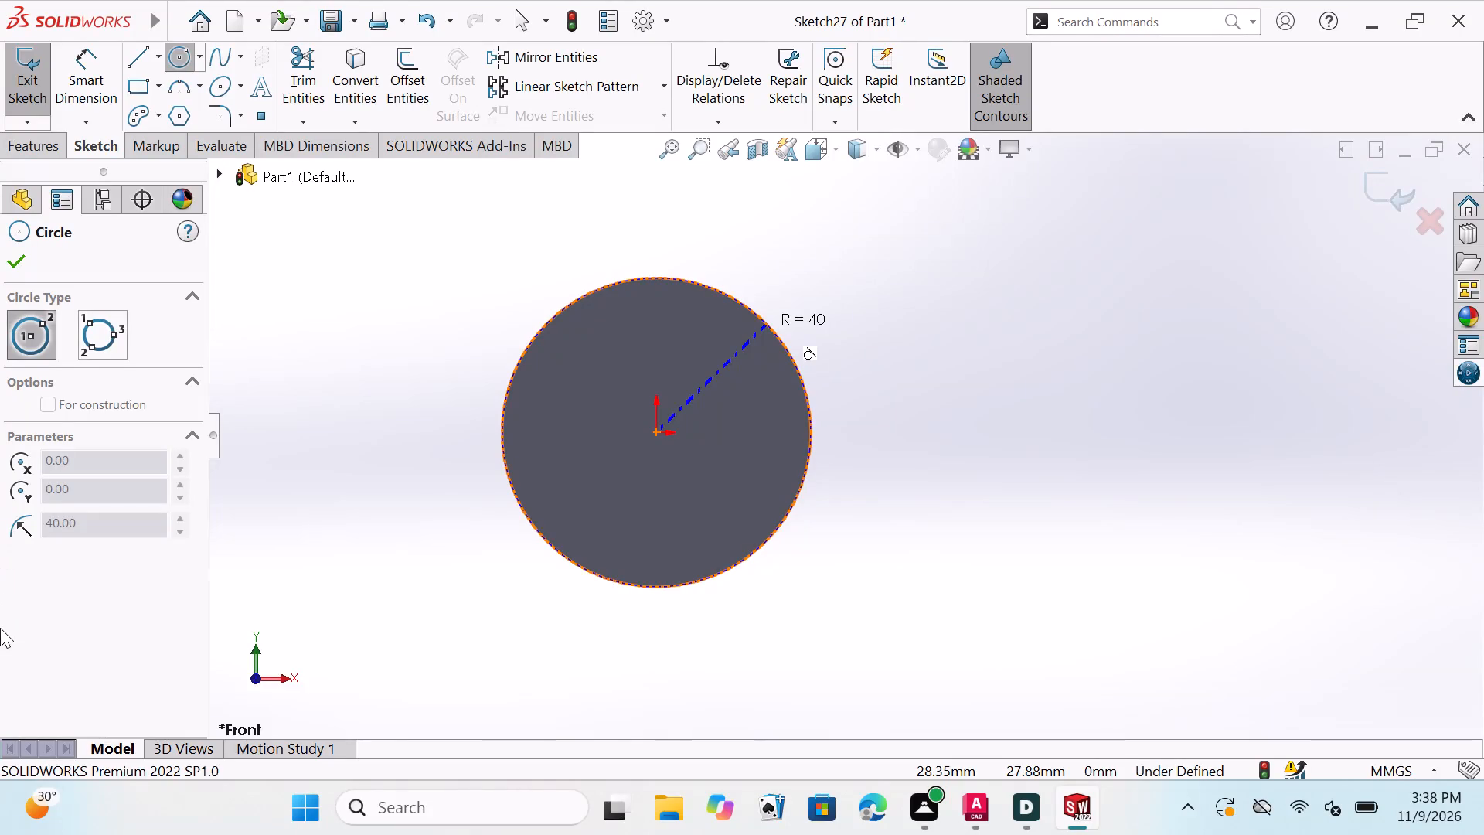
click(771, 444)
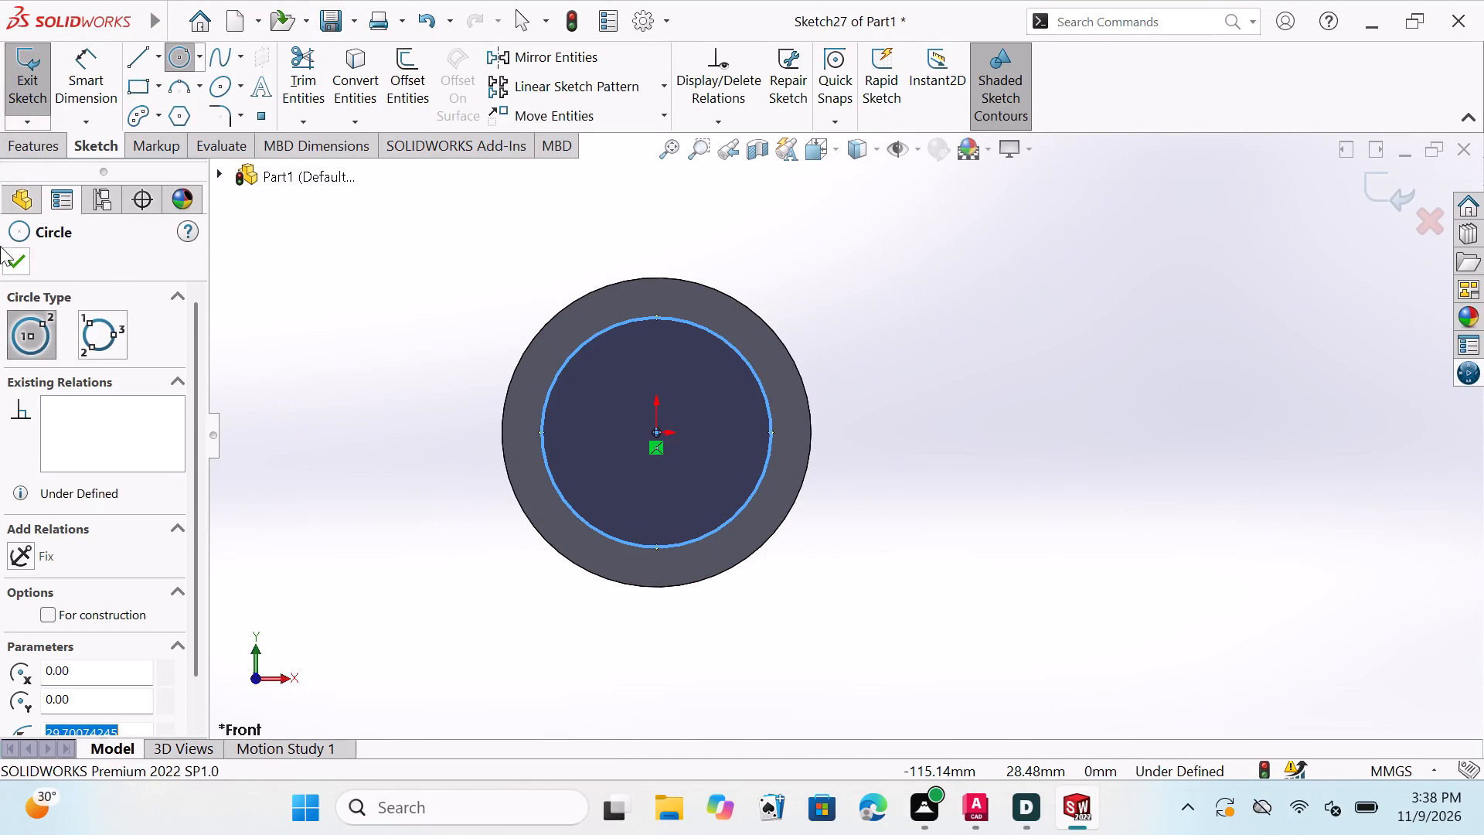
click(22, 254)
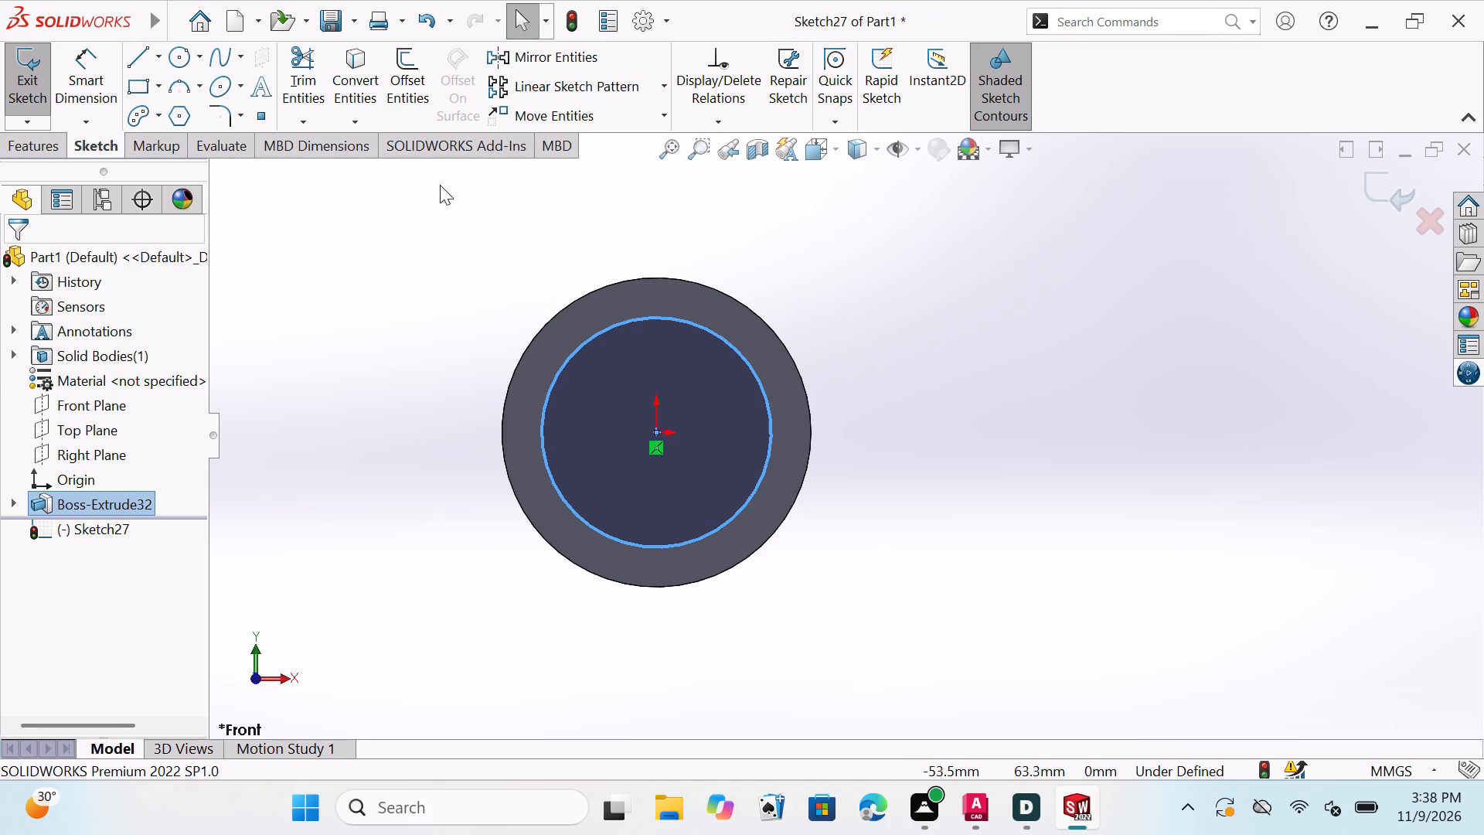
key(Escape)
key(Escape)
key(Escape)
key(Escape)
key(Escape)
key(Escape)
key(Escape)
key(Escape)
key(Escape)
key(Escape)
key(Escape)
key(Escape)
key(Escape)
key(Escape)
key(Escape)
key(Escape)
key(Escape)
key(Escape)
key(Escape)
key(Escape)
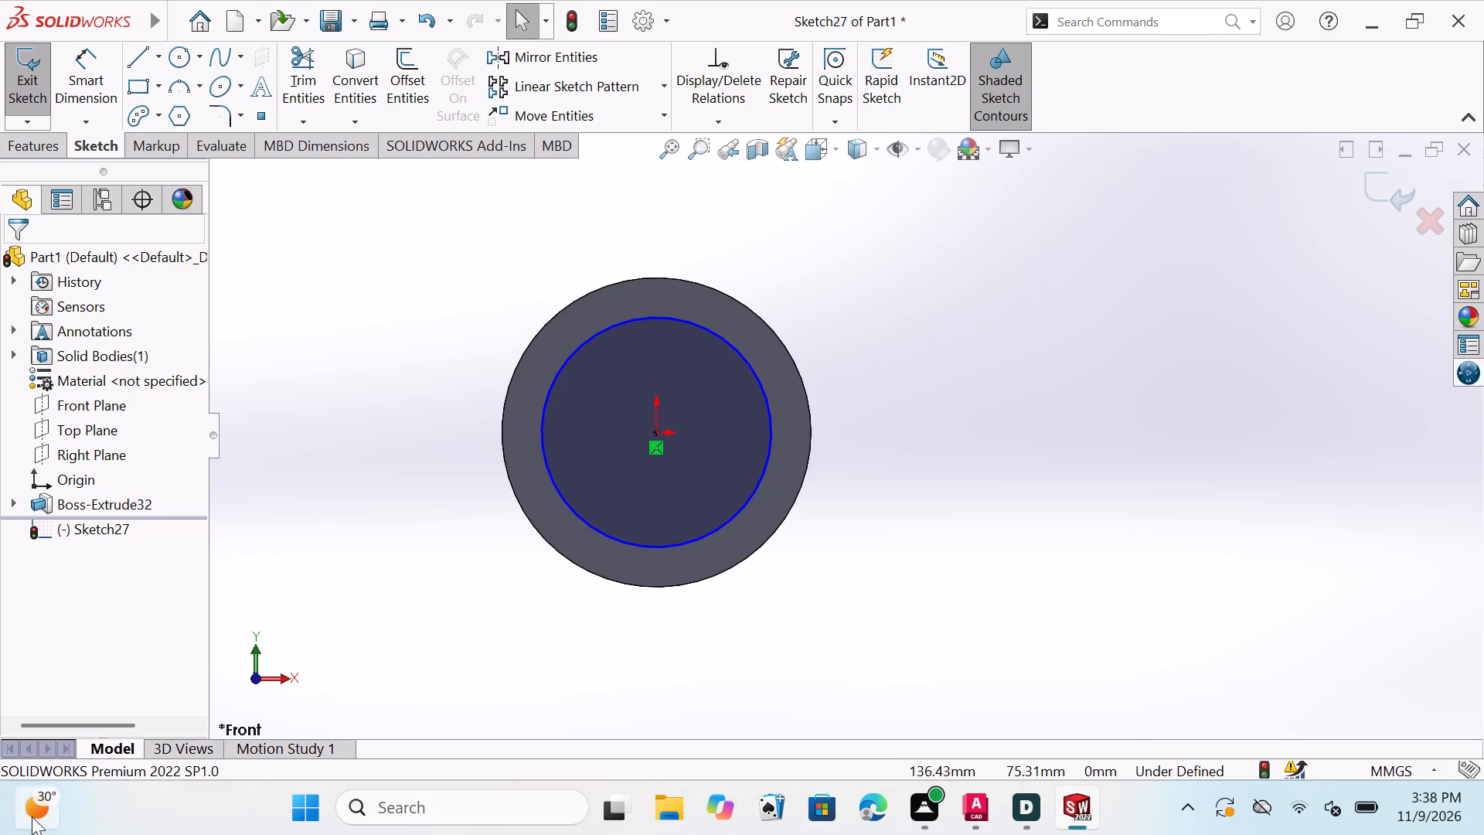
Dimension the new circle's diameter on the disc face at 50 mm.
click(94, 83)
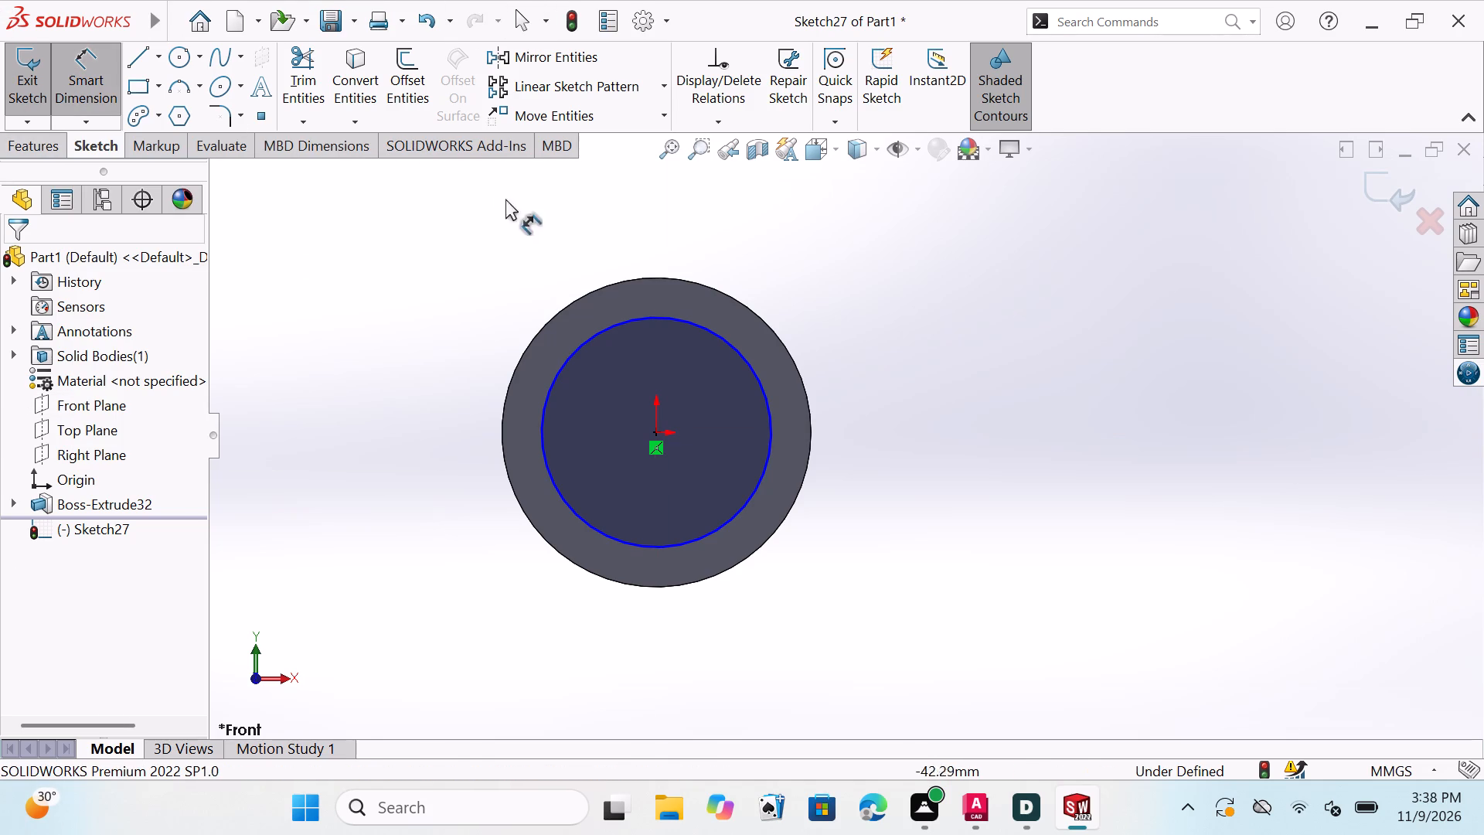
click(587, 337)
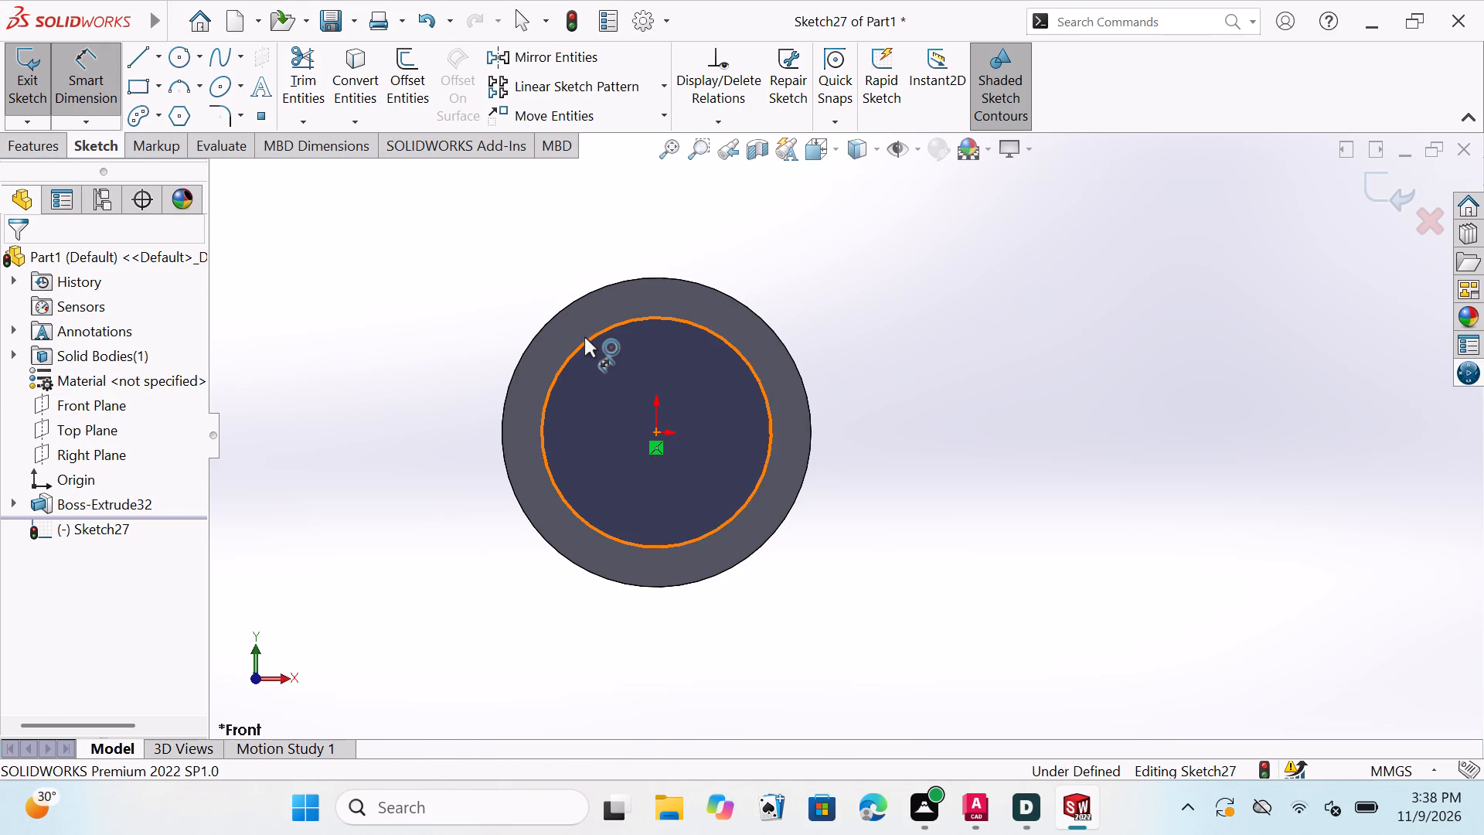
click(471, 350)
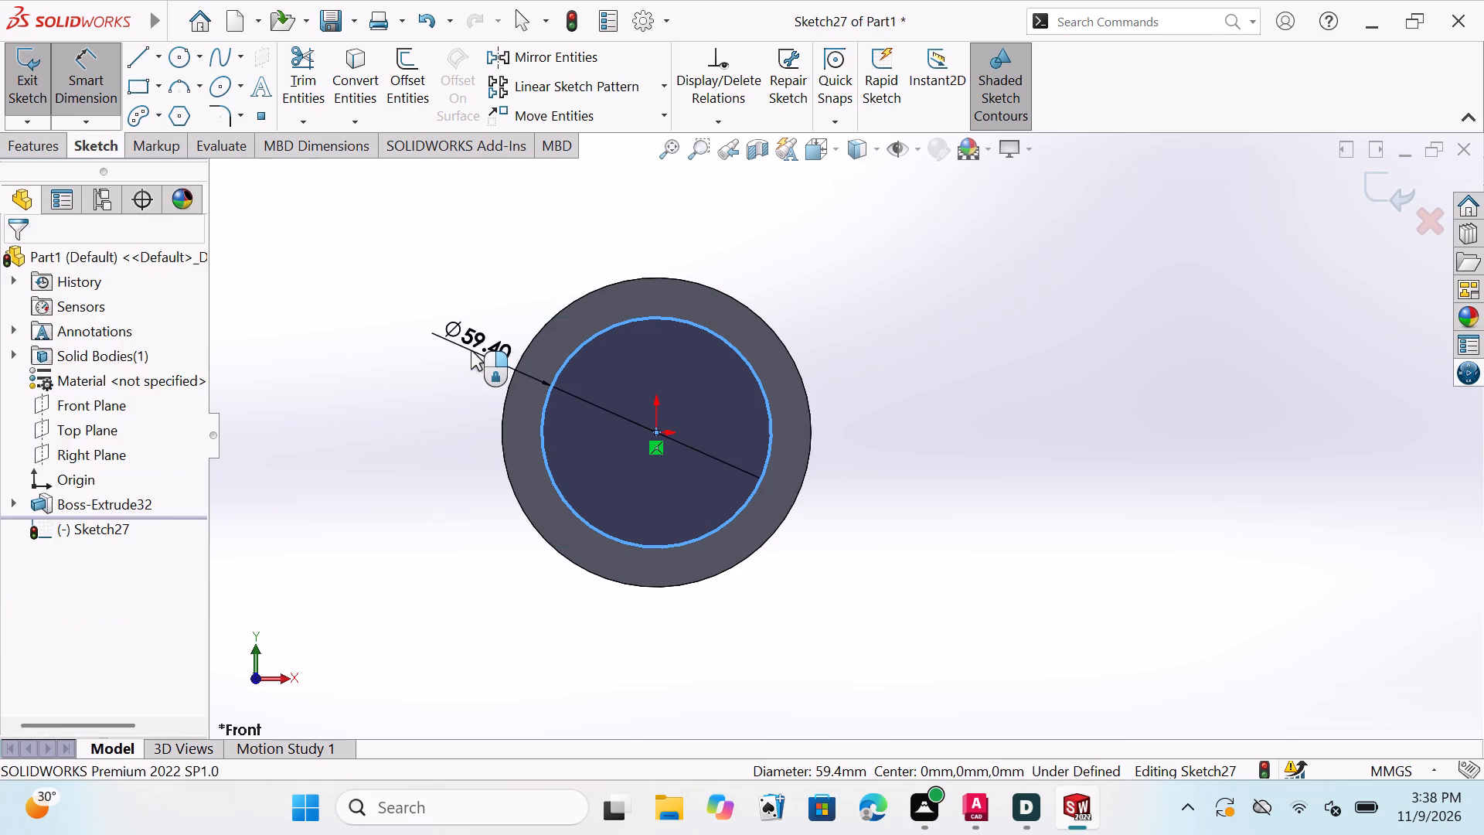
double_click(480, 377)
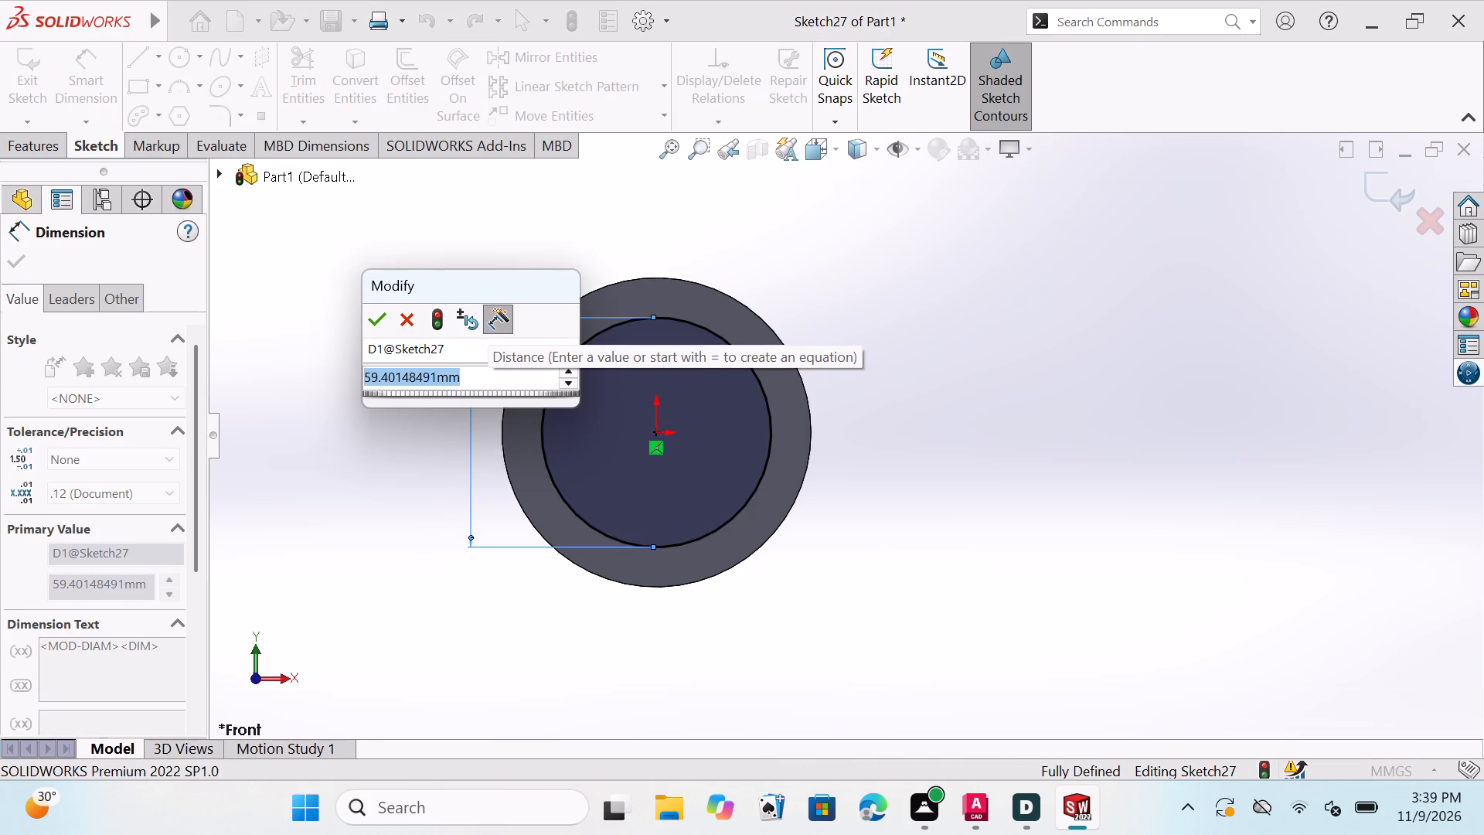
key(BackSpace)
key(BackSpace)
key(BackSpace)
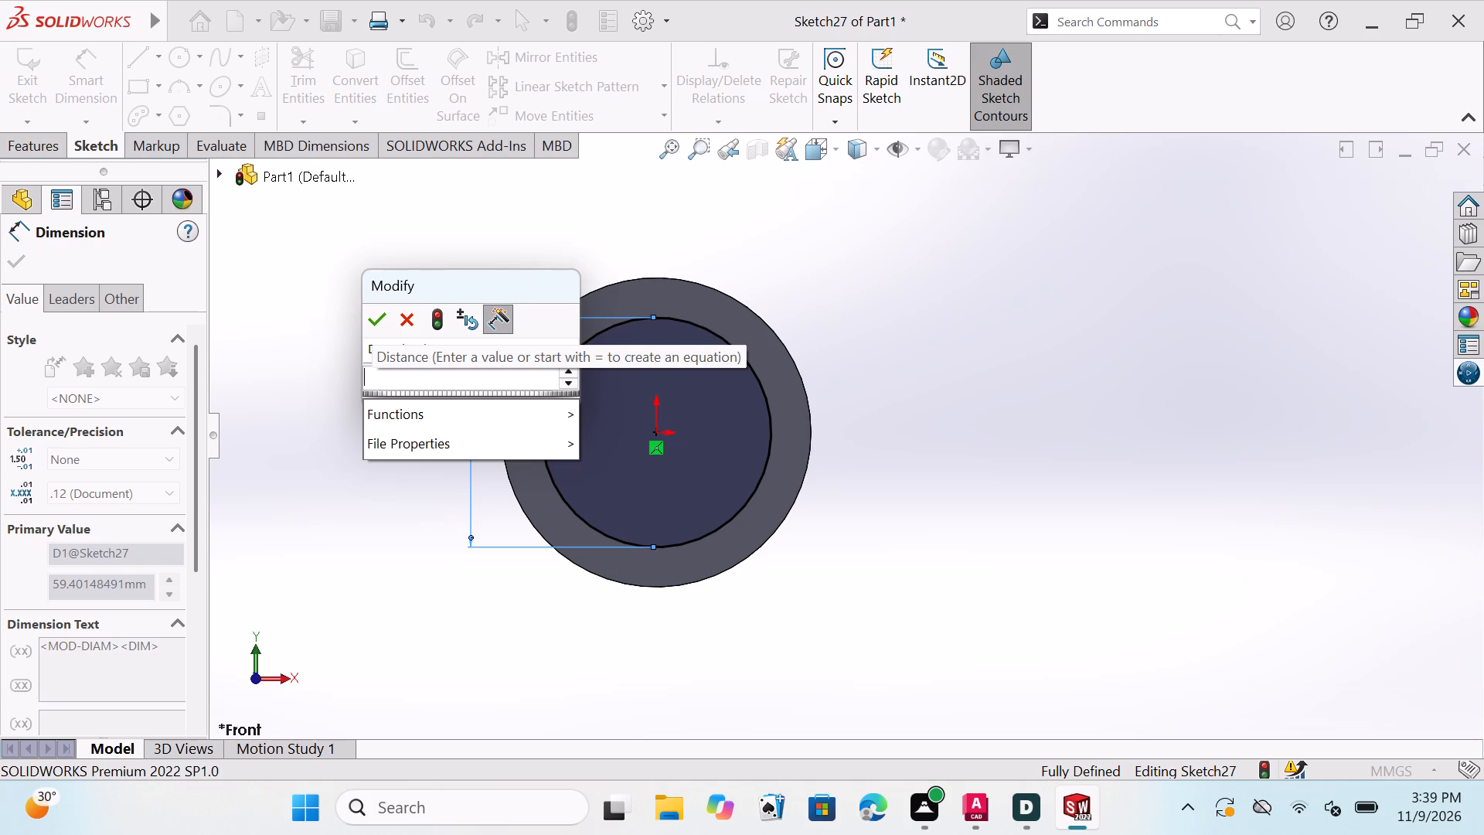
text(50)
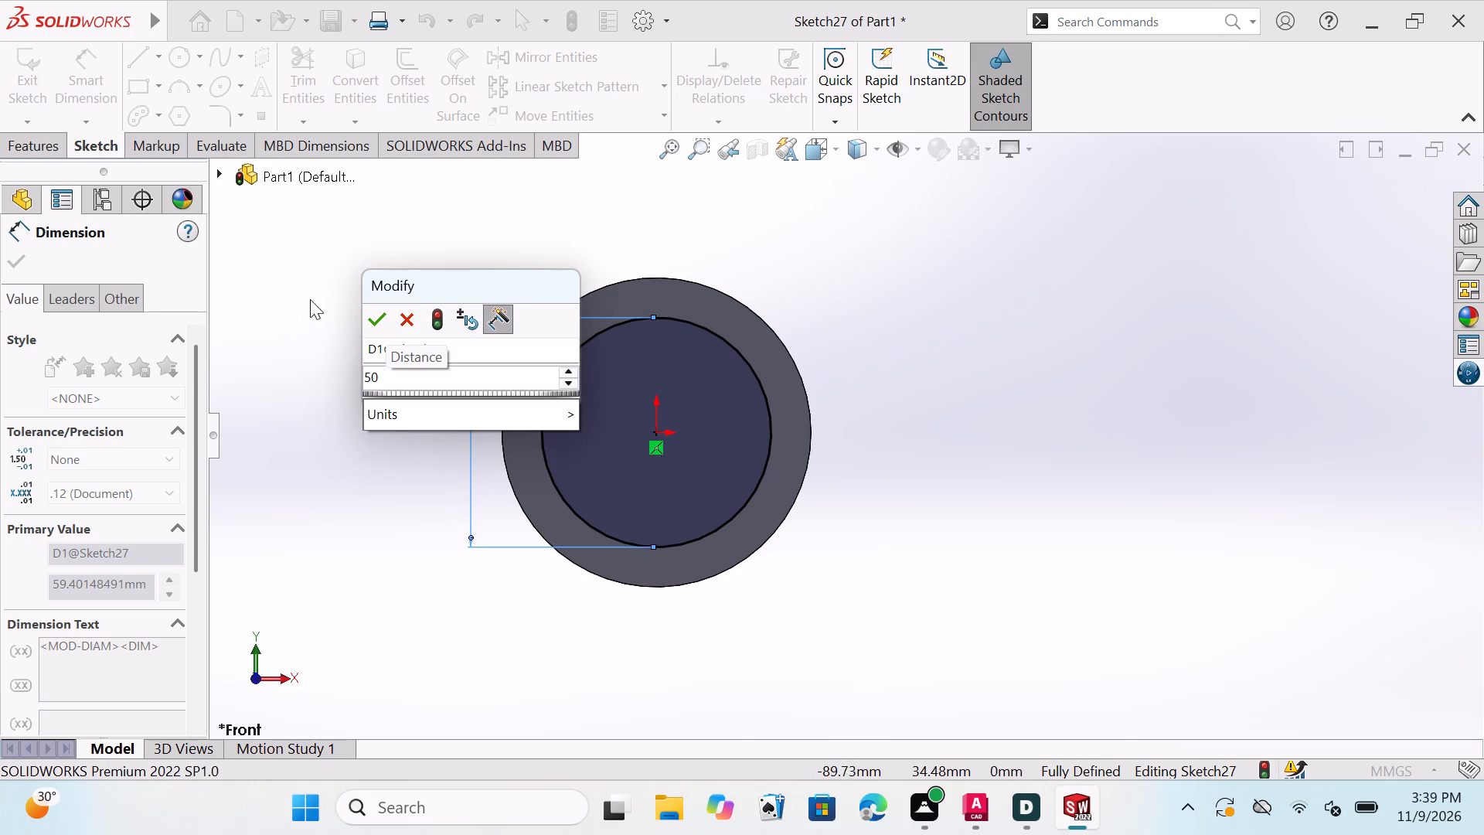
click(379, 315)
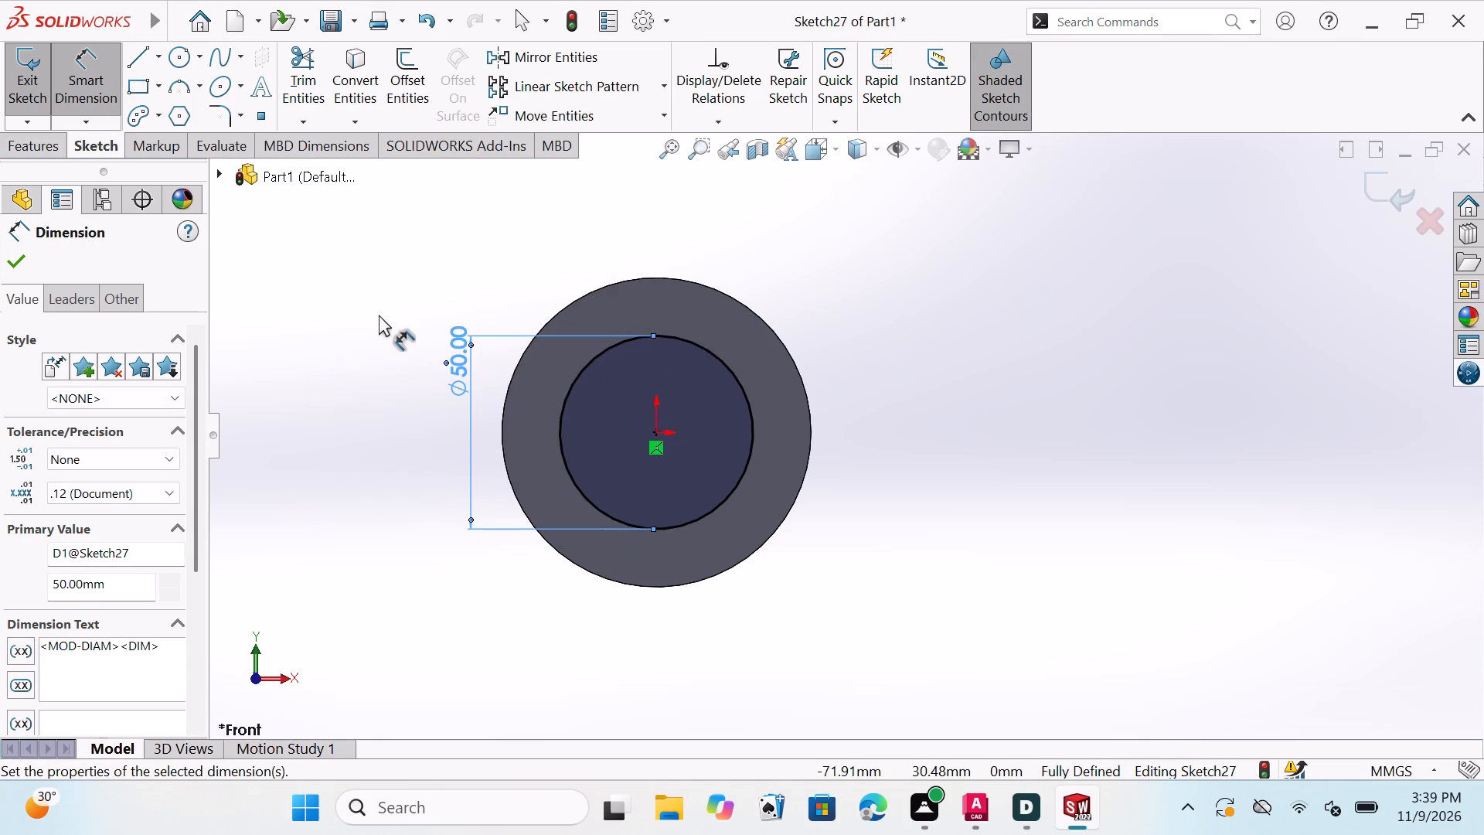
click(27, 264)
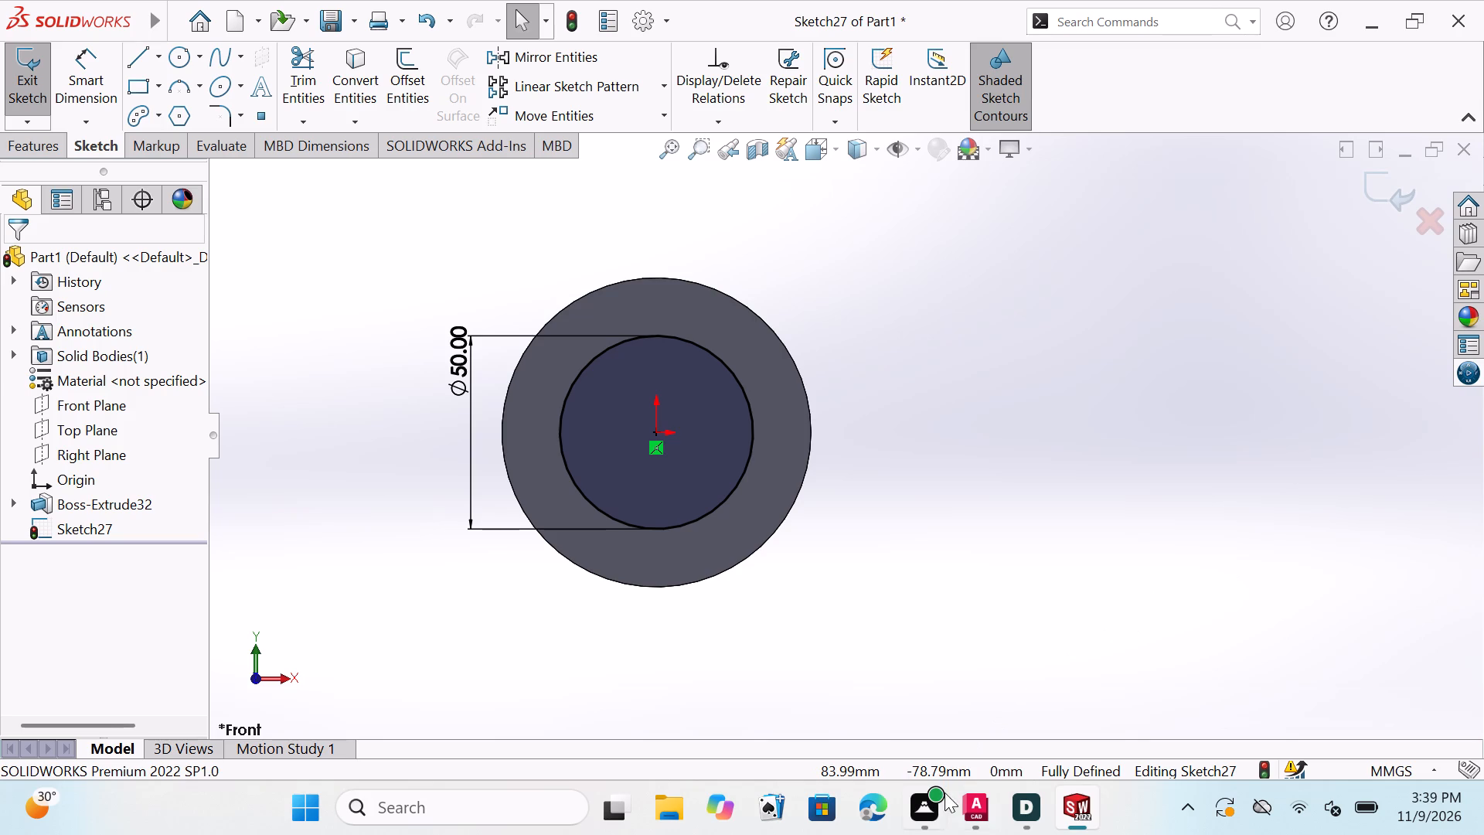
scroll(917, 834, down, 1)
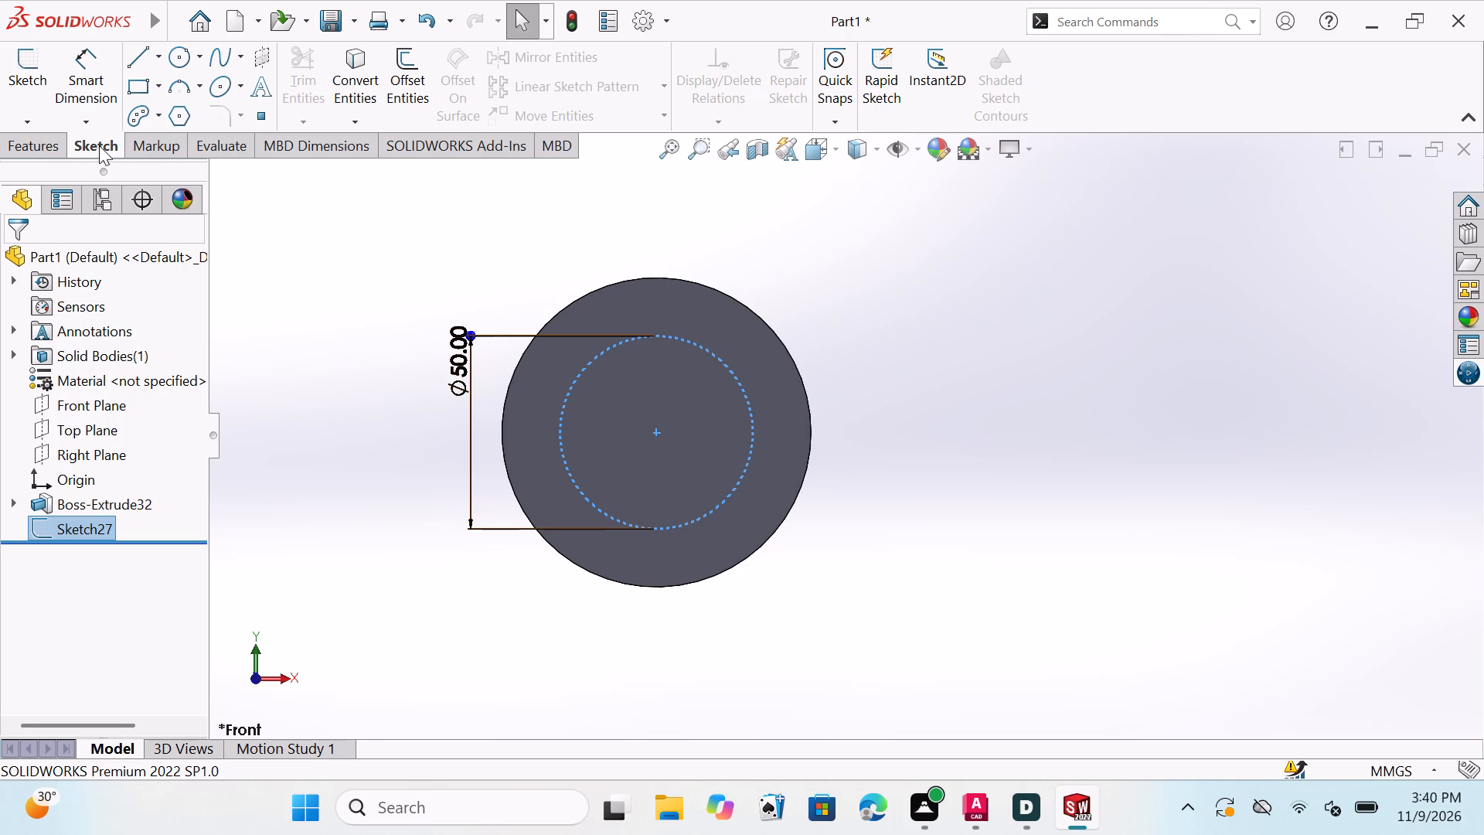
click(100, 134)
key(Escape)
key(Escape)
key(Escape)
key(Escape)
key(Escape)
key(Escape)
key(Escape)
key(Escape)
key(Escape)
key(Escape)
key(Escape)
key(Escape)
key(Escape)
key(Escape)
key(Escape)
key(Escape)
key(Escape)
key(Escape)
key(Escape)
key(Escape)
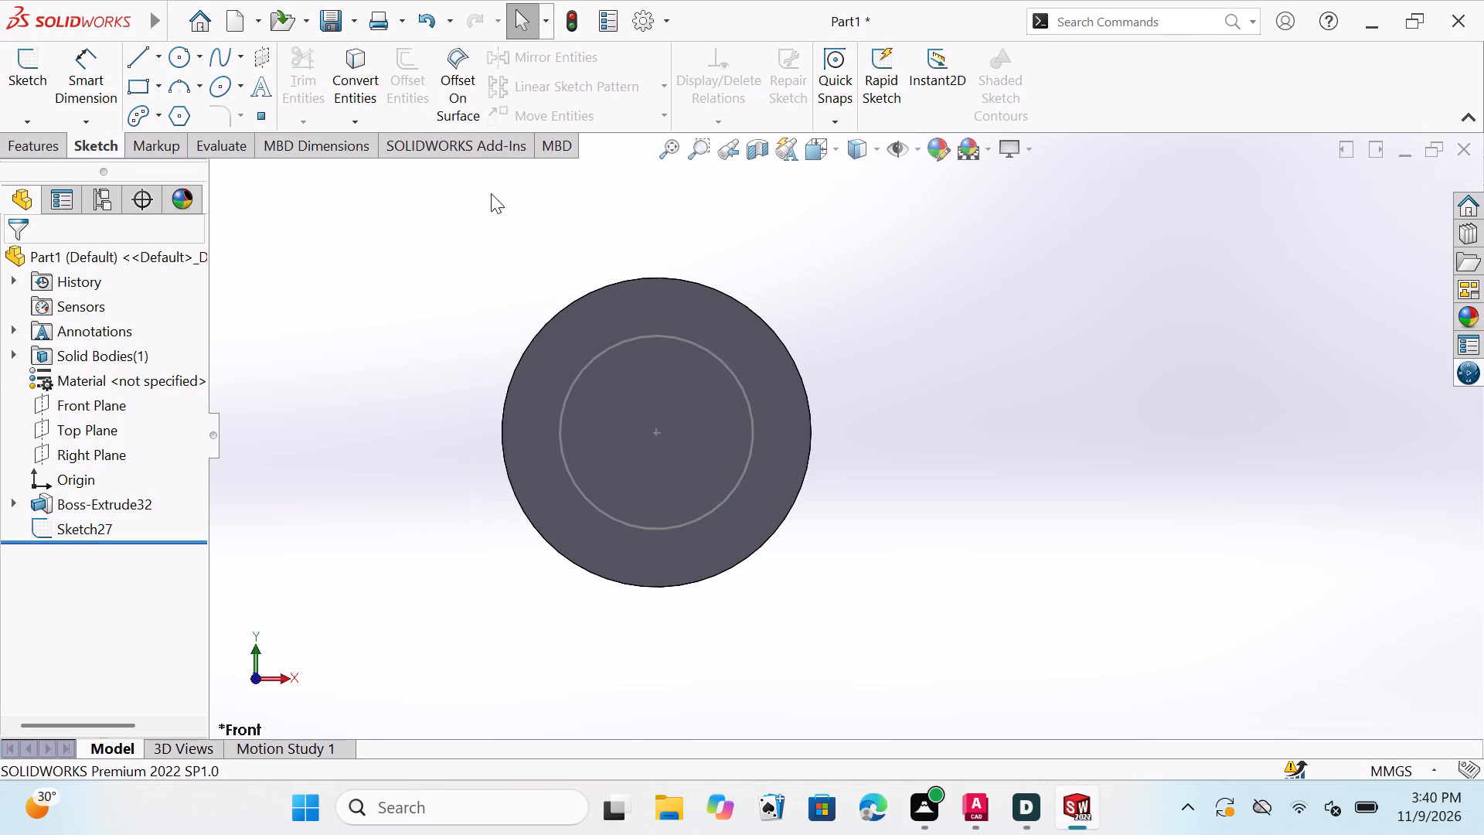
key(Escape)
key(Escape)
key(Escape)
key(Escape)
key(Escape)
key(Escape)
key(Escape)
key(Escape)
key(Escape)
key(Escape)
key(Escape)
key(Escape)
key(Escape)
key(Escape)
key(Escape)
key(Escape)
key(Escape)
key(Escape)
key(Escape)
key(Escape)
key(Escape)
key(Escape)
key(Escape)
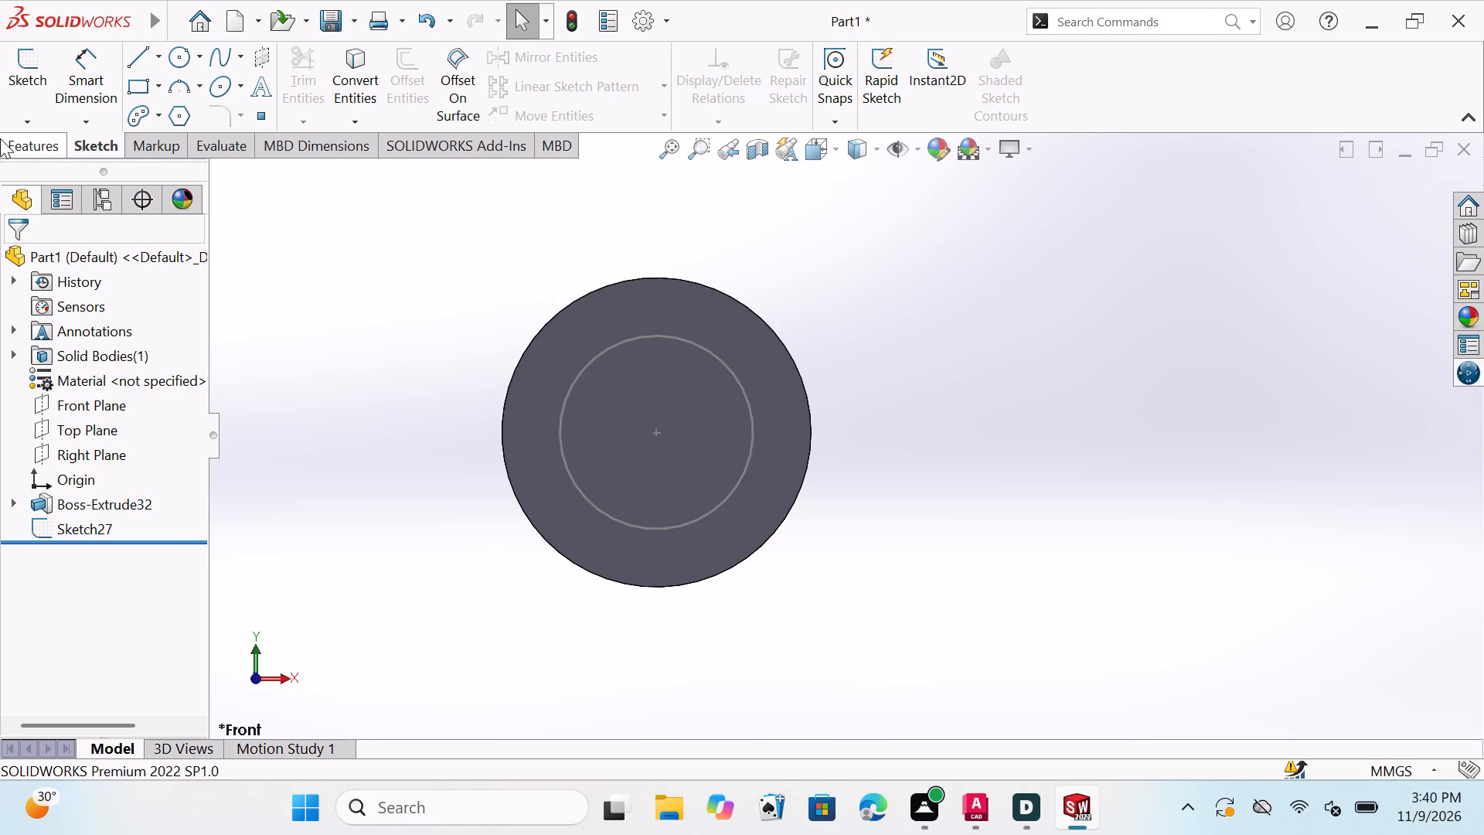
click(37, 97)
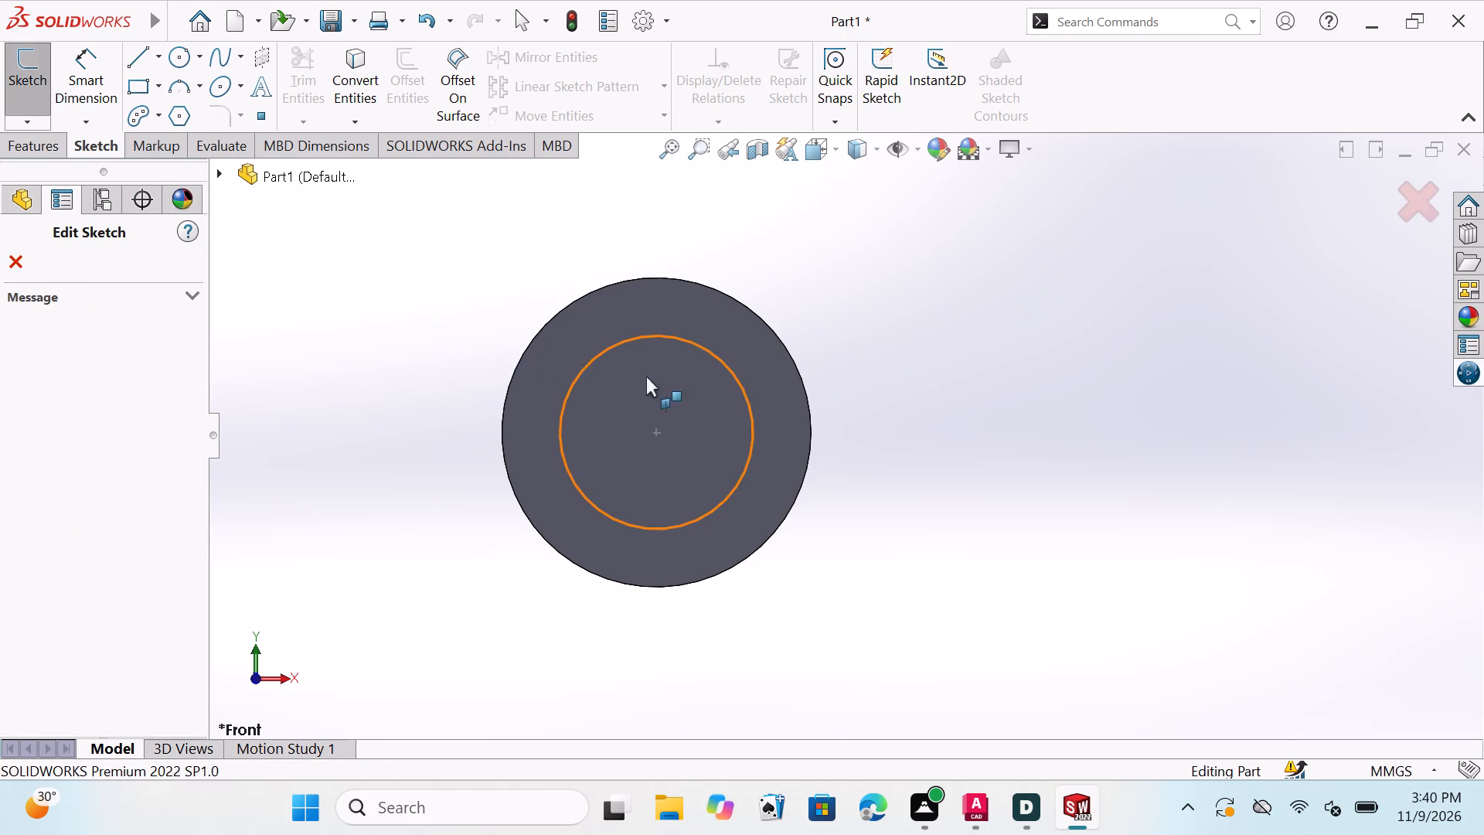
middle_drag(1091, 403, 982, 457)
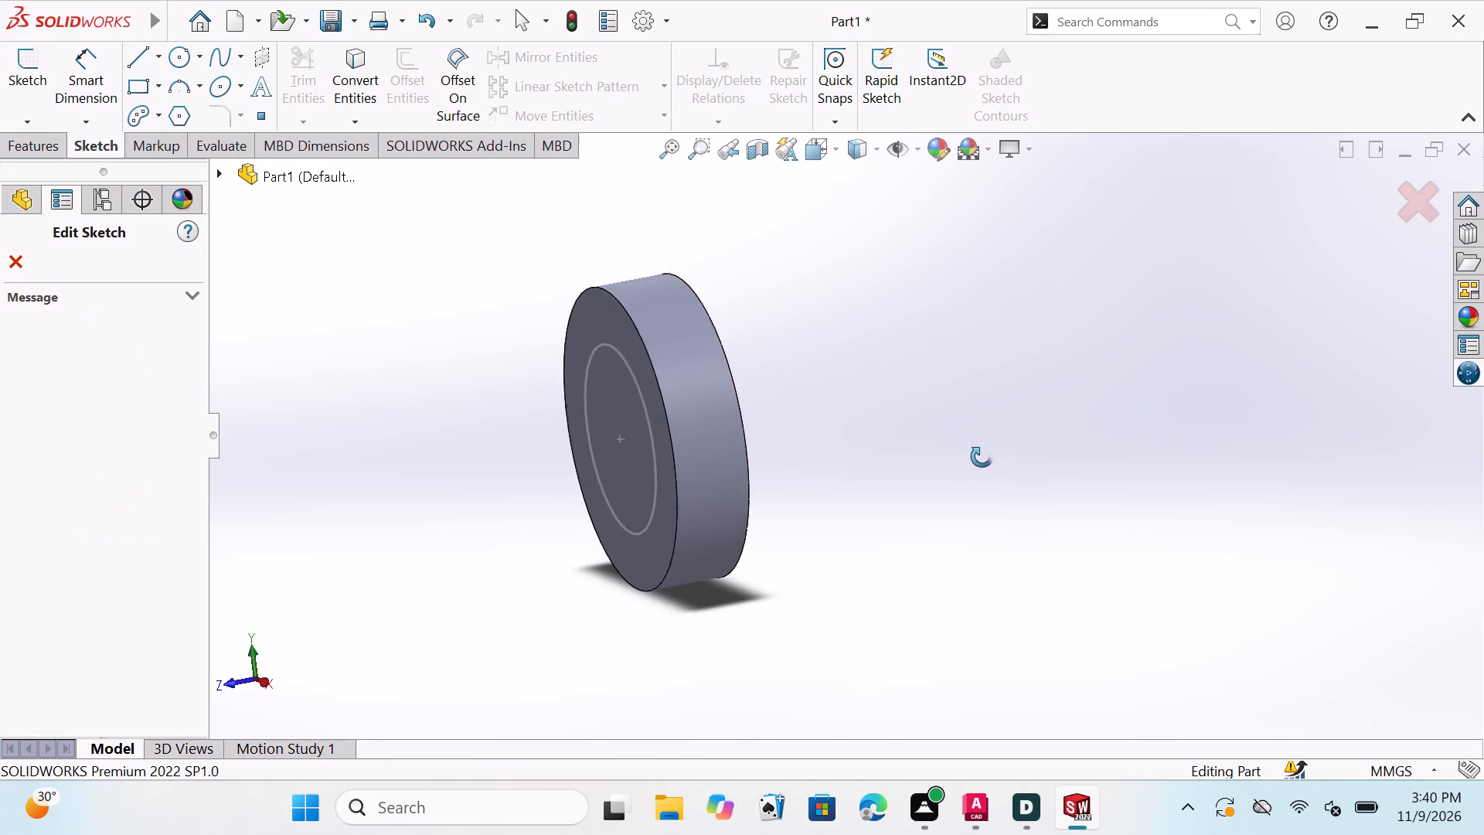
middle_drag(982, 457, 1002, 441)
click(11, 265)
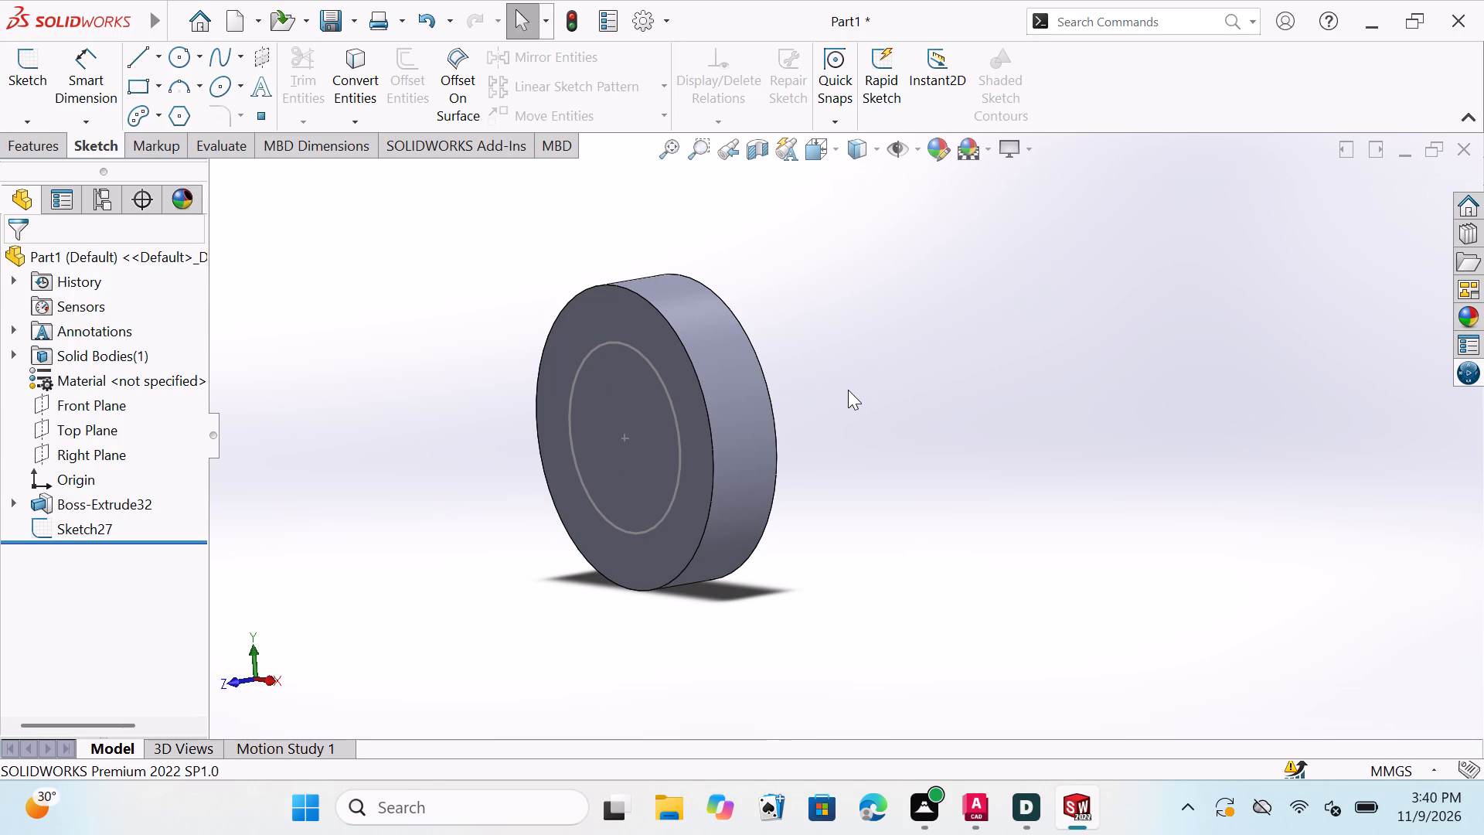
Undo the sketch exit to resume editing the 50 mm circle's sketch, seen normal to the Front Plane.
key(ctrl+z)
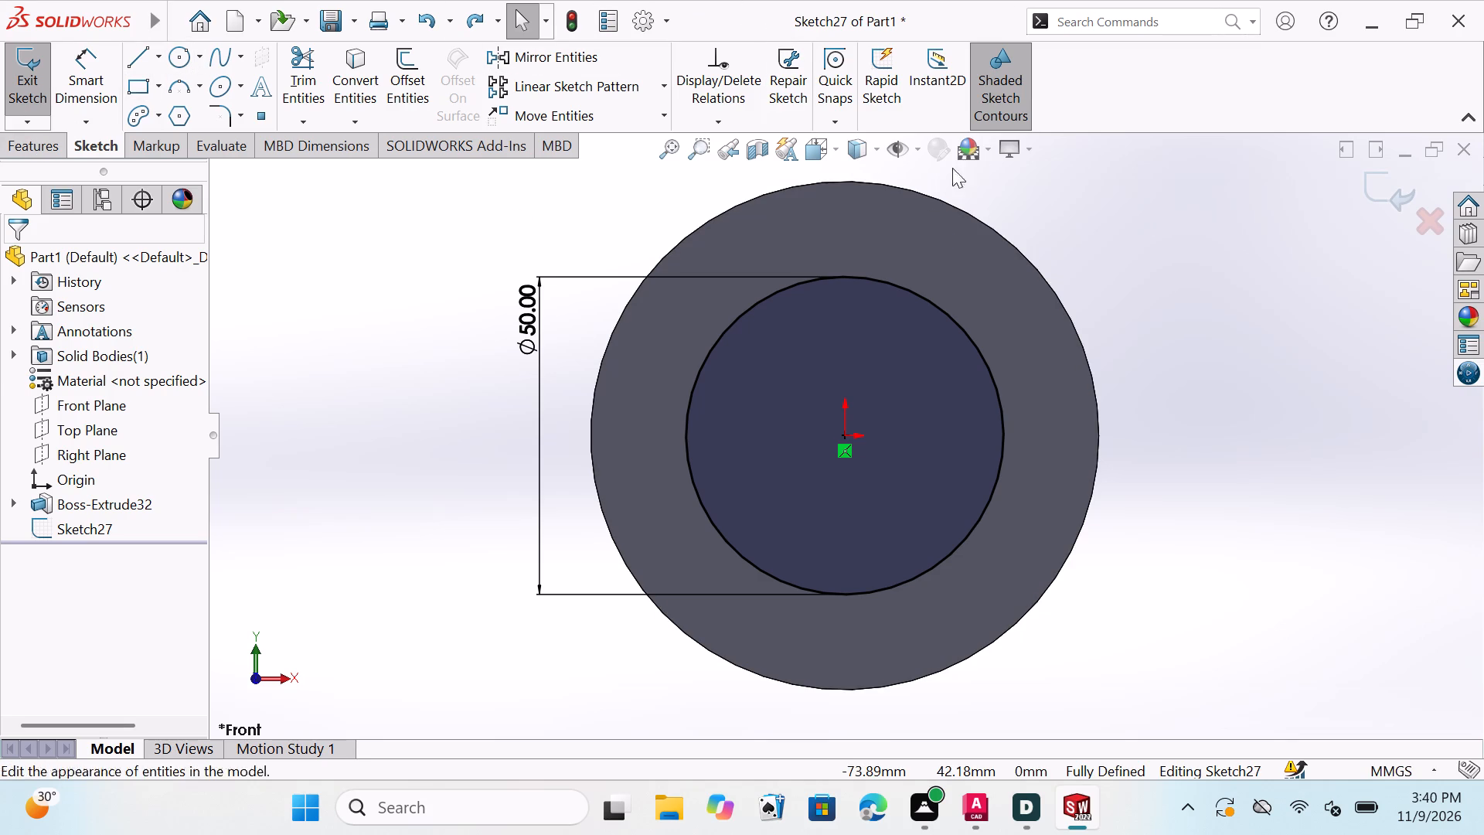
scroll(1265, 397, down, 1)
scroll(1258, 405, up, 2)
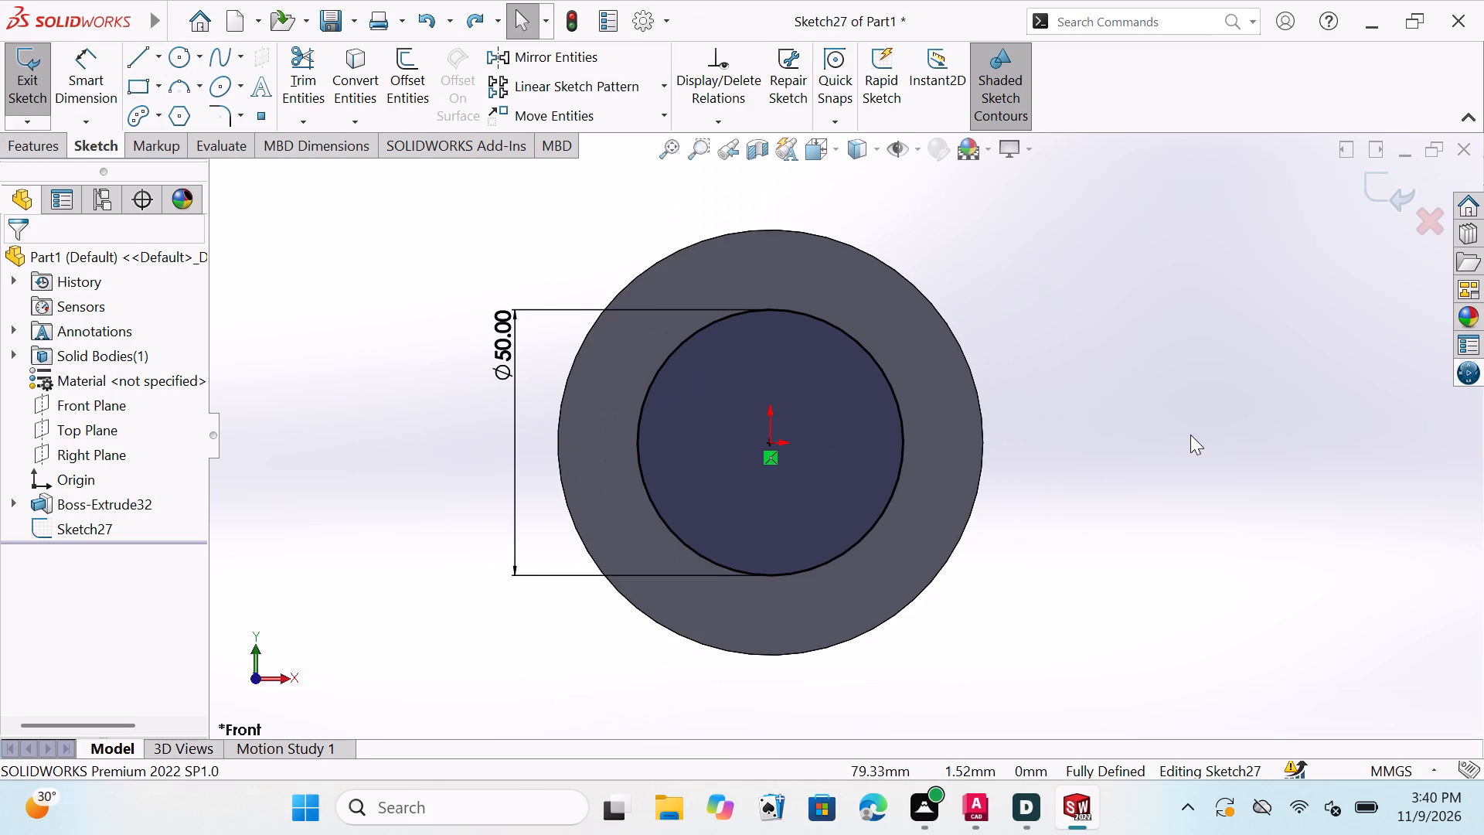
middle_drag(1184, 439, 1108, 460)
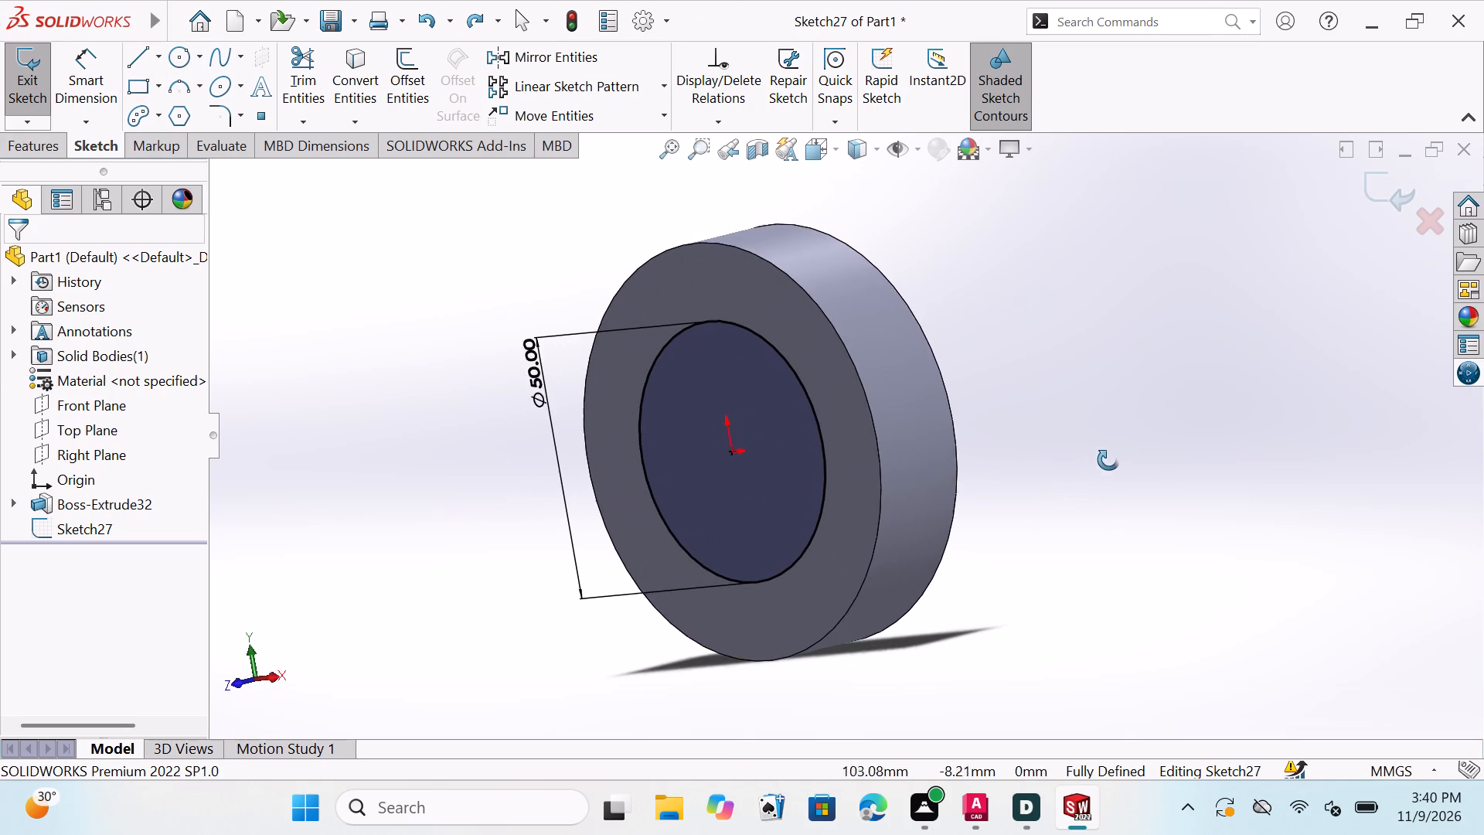
middle_drag(1108, 460, 1109, 458)
middle_drag(1151, 414, 1159, 400)
middle_drag(1115, 447, 1142, 437)
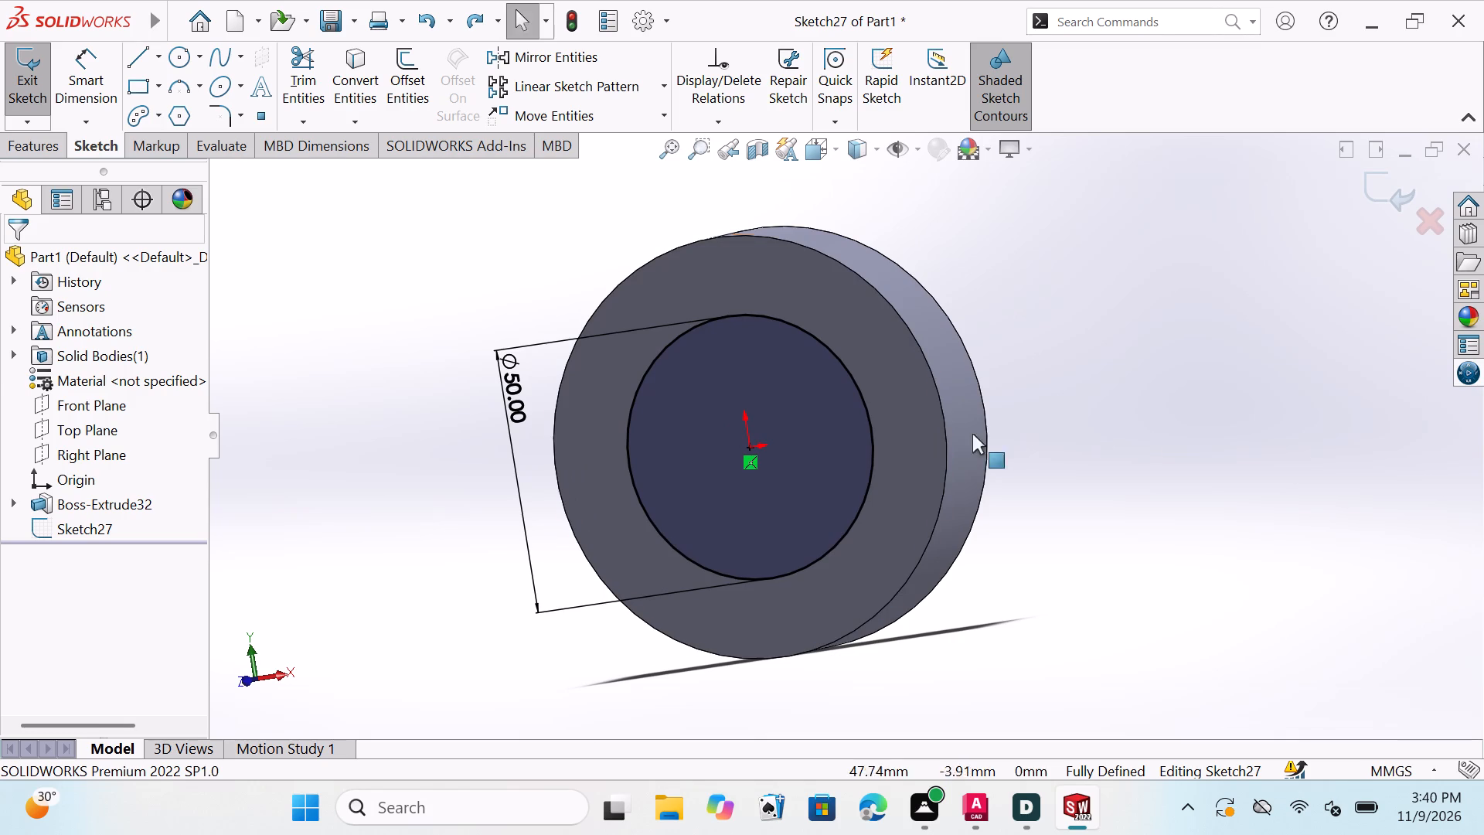
click(77, 399)
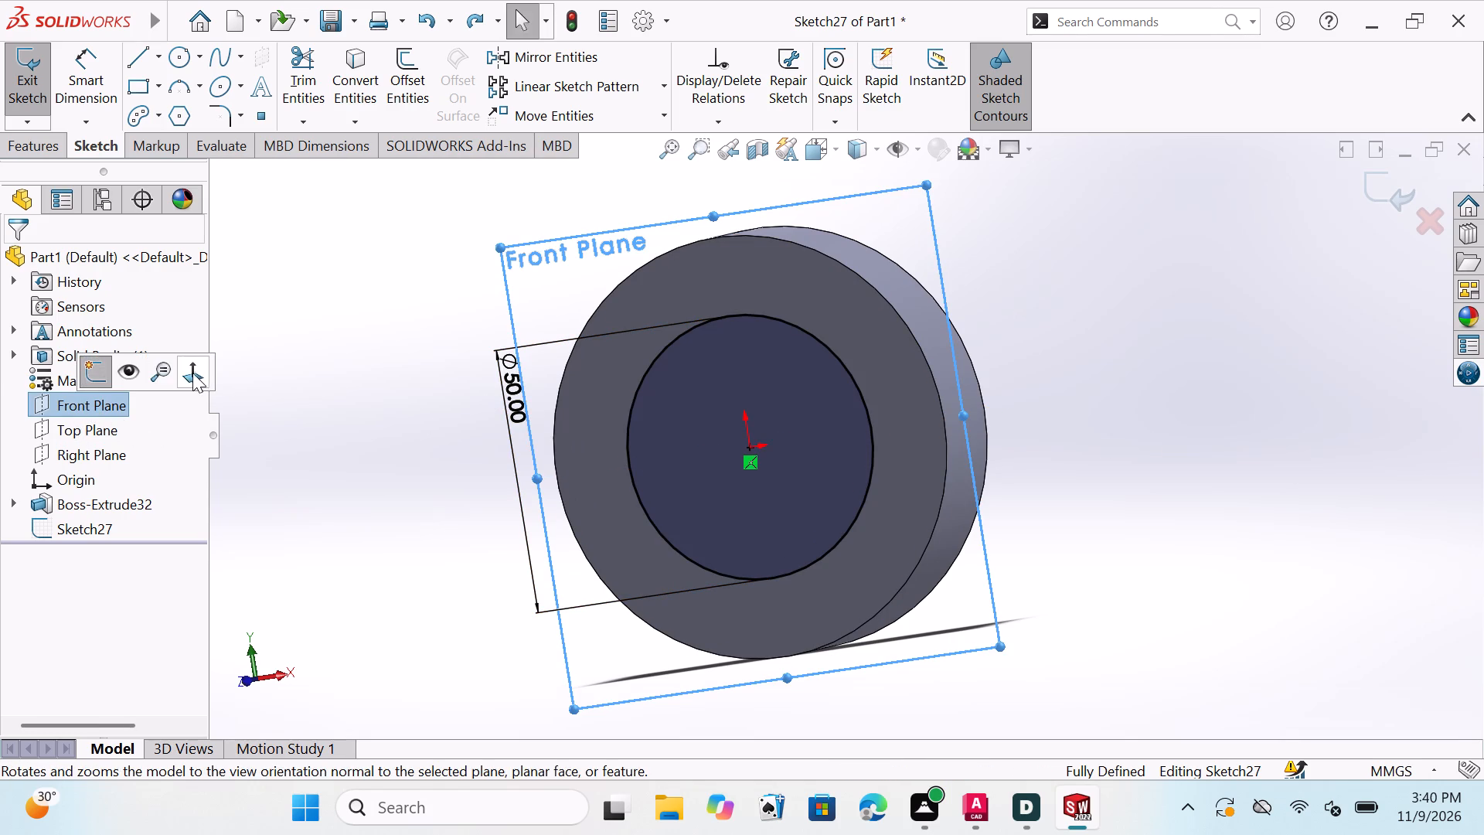
click(191, 373)
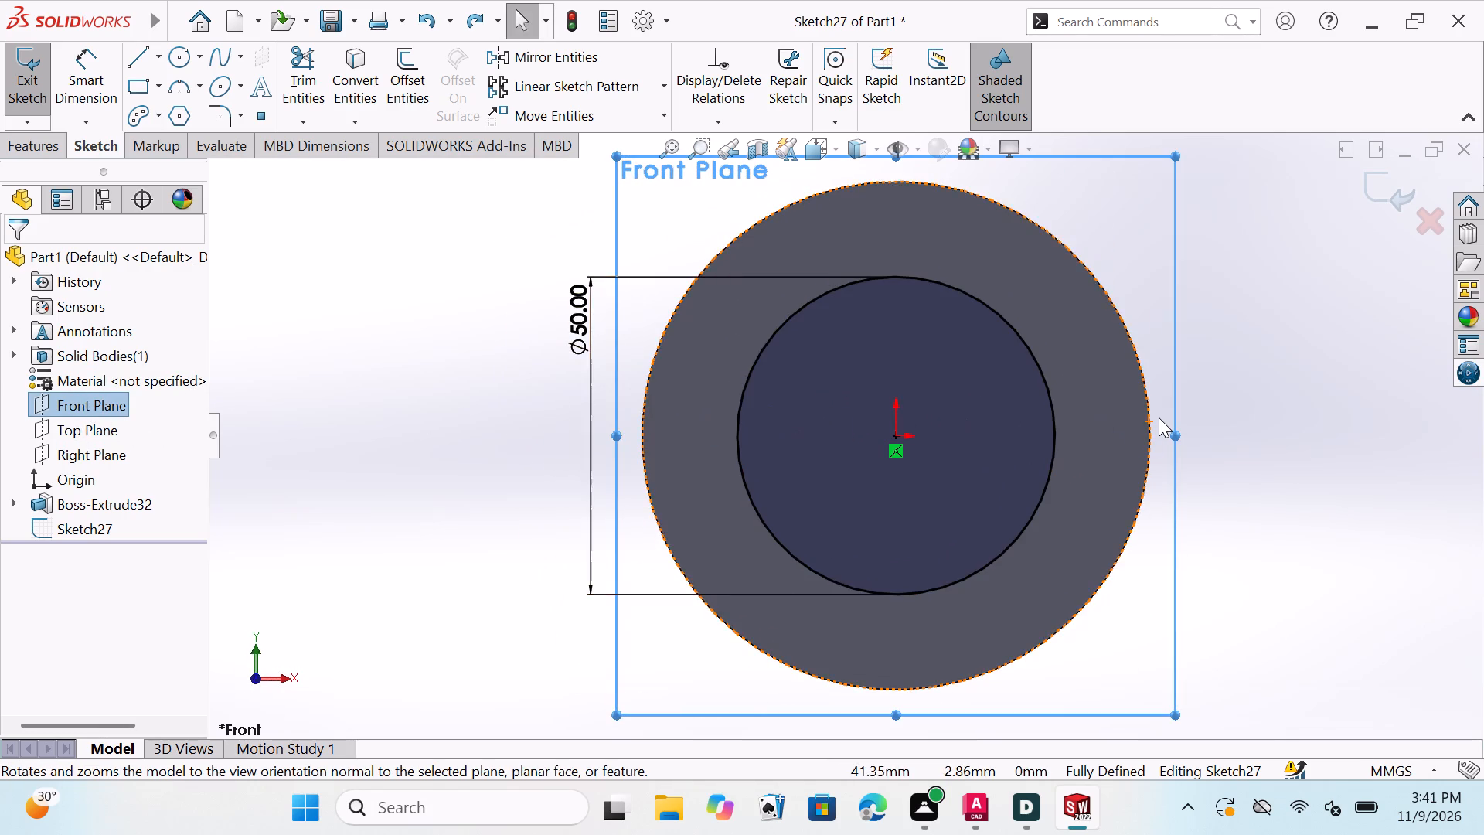
scroll(1159, 417, down, 2)
scroll(1153, 417, up, 4)
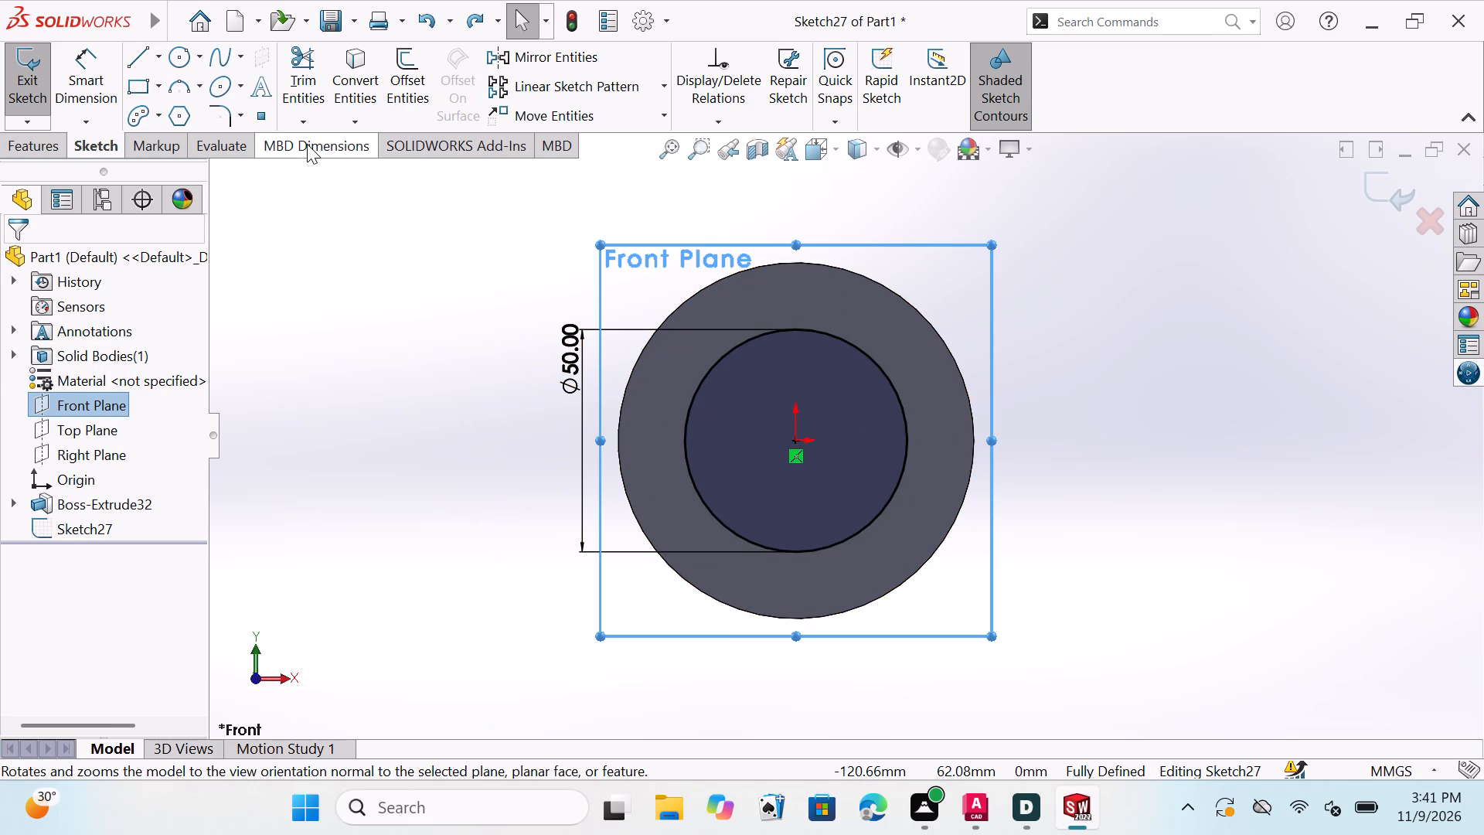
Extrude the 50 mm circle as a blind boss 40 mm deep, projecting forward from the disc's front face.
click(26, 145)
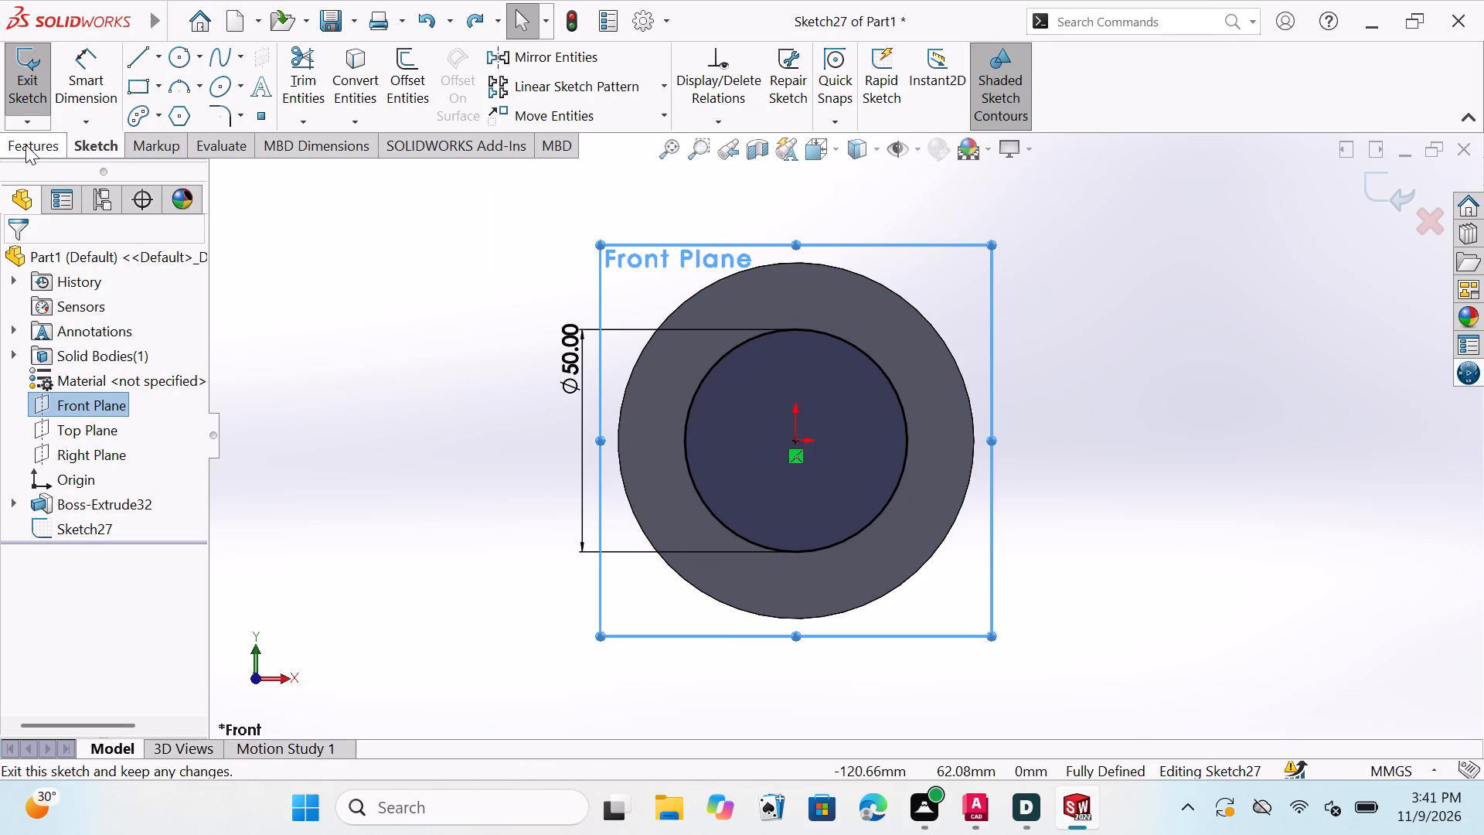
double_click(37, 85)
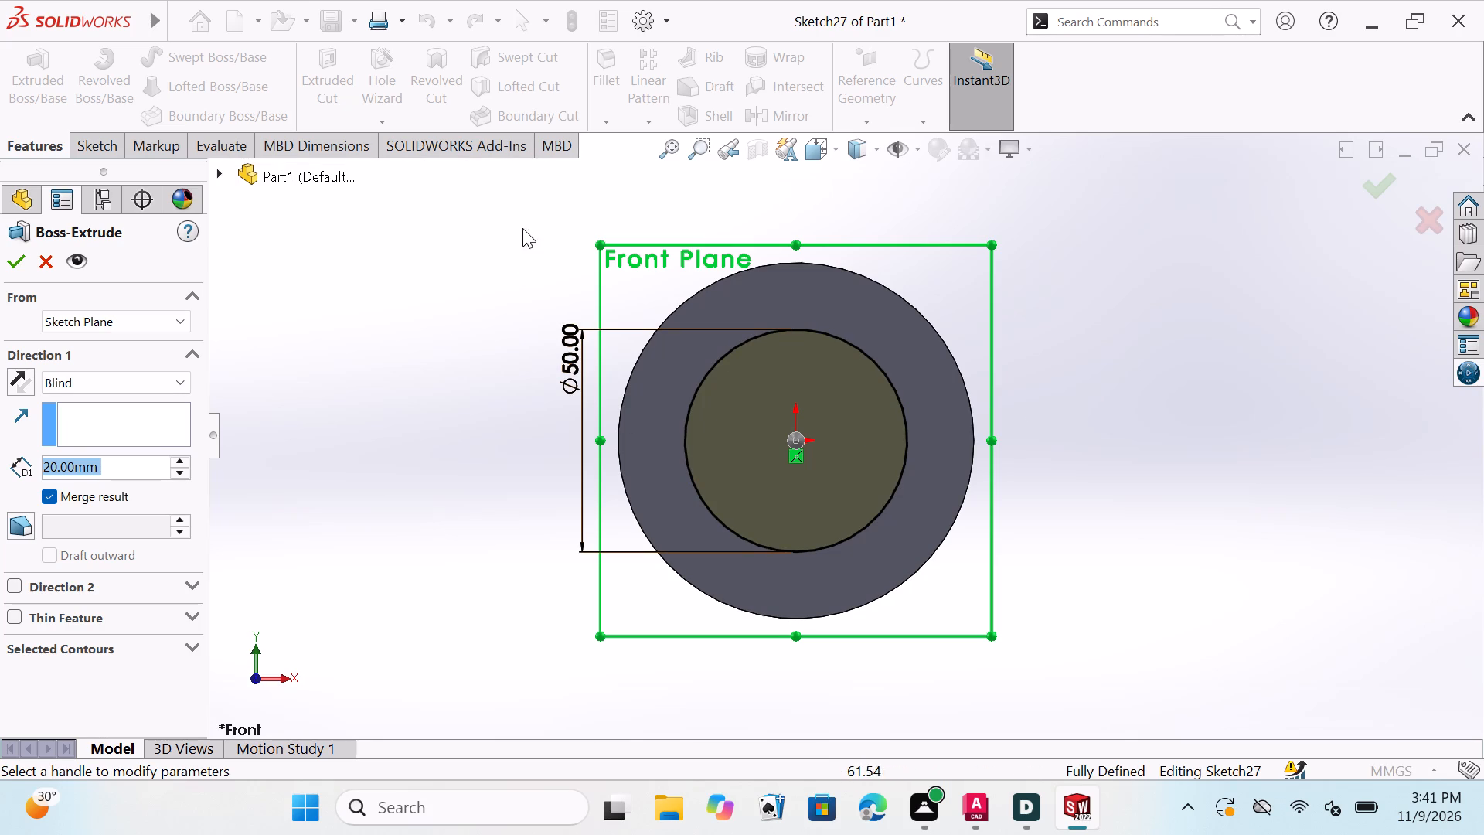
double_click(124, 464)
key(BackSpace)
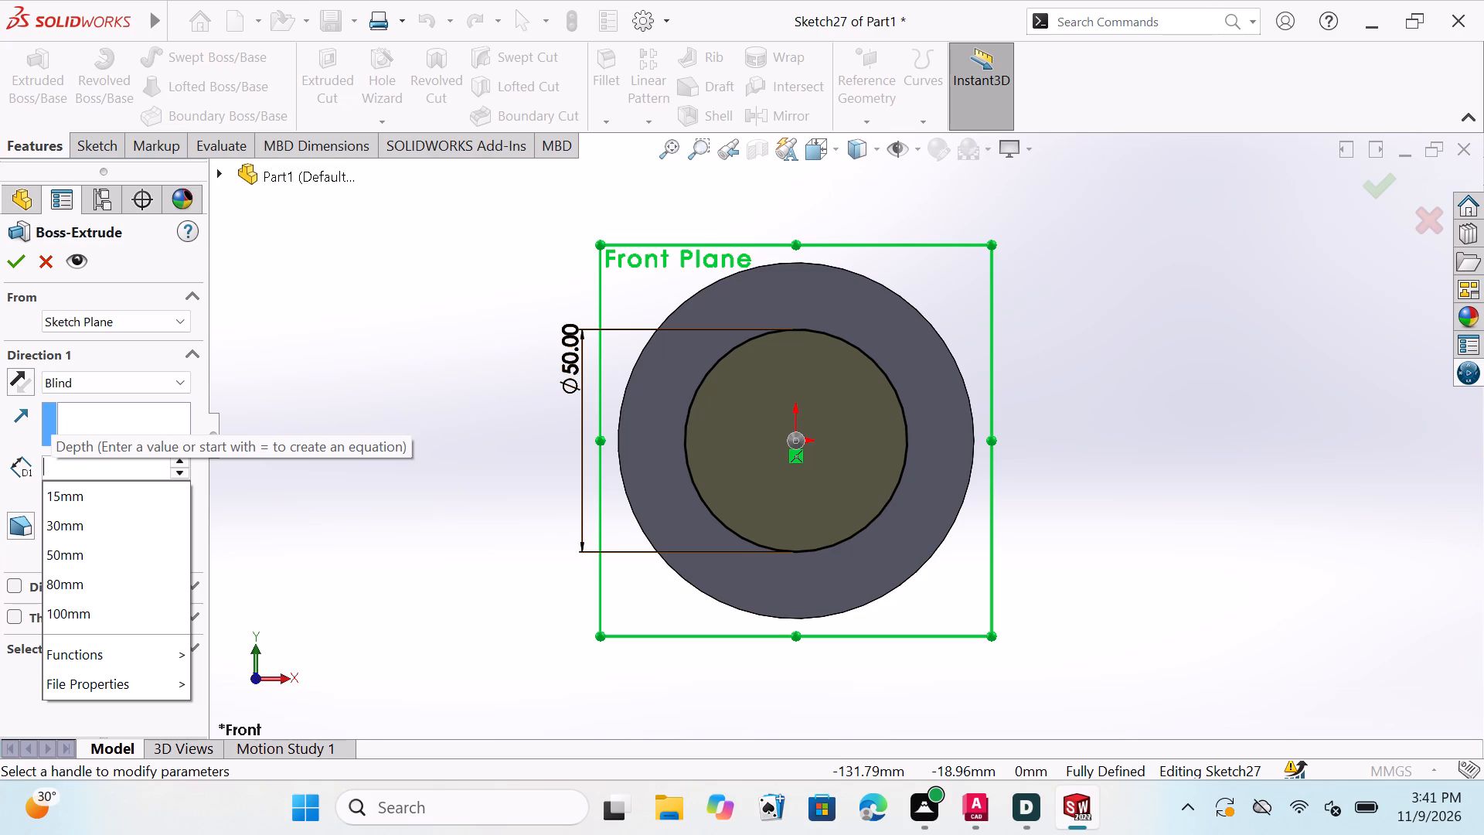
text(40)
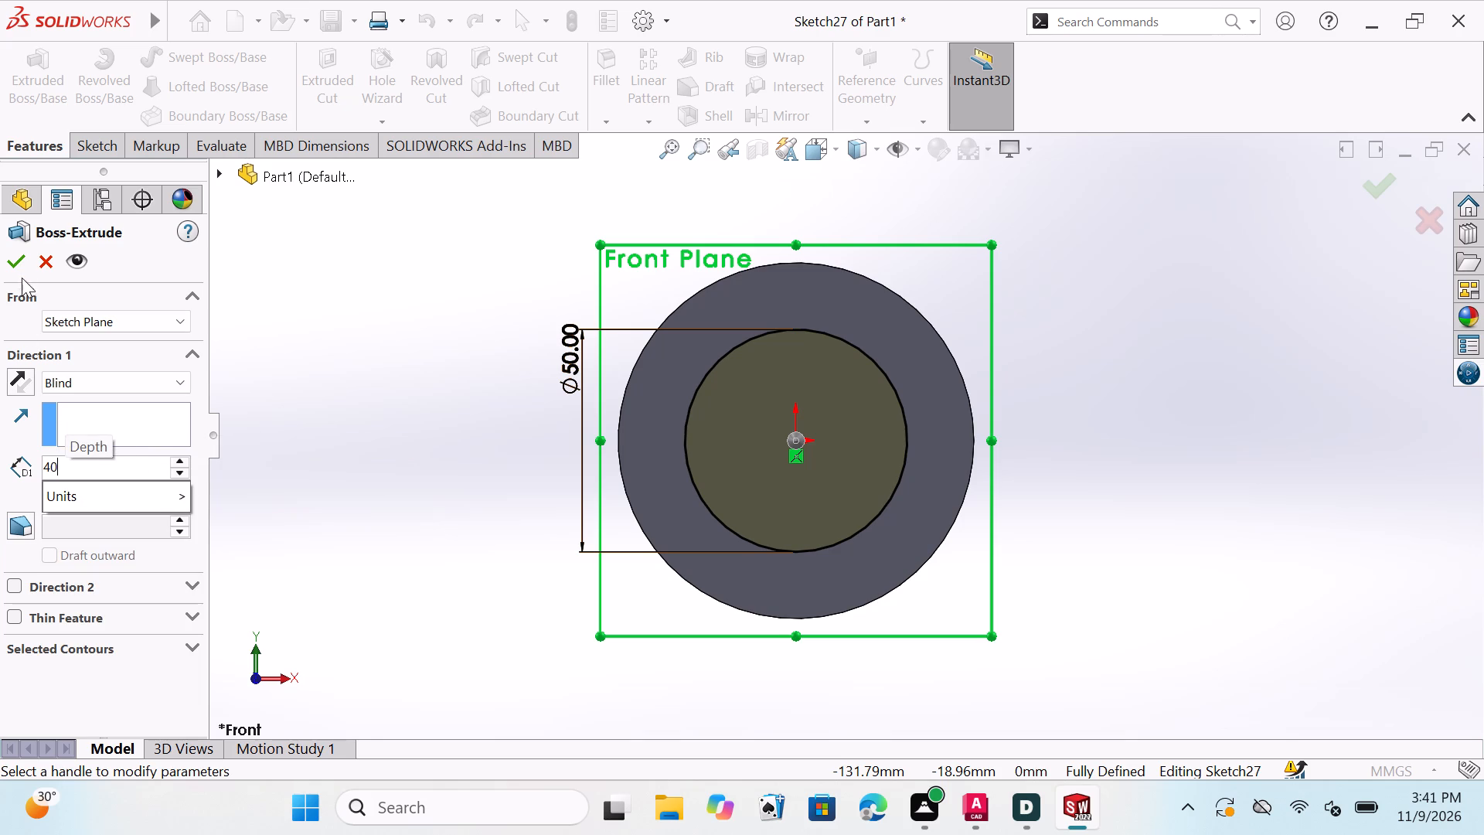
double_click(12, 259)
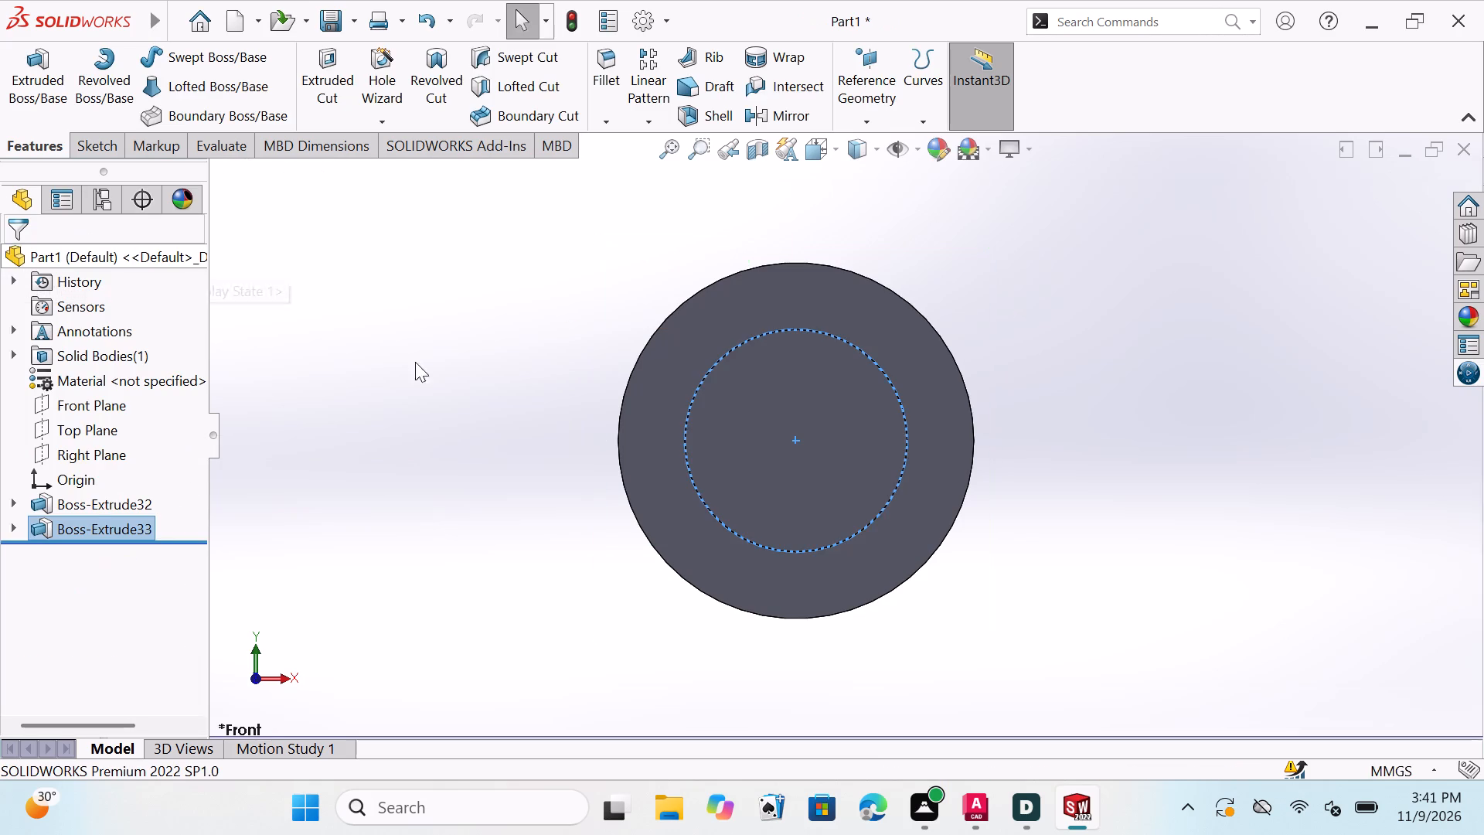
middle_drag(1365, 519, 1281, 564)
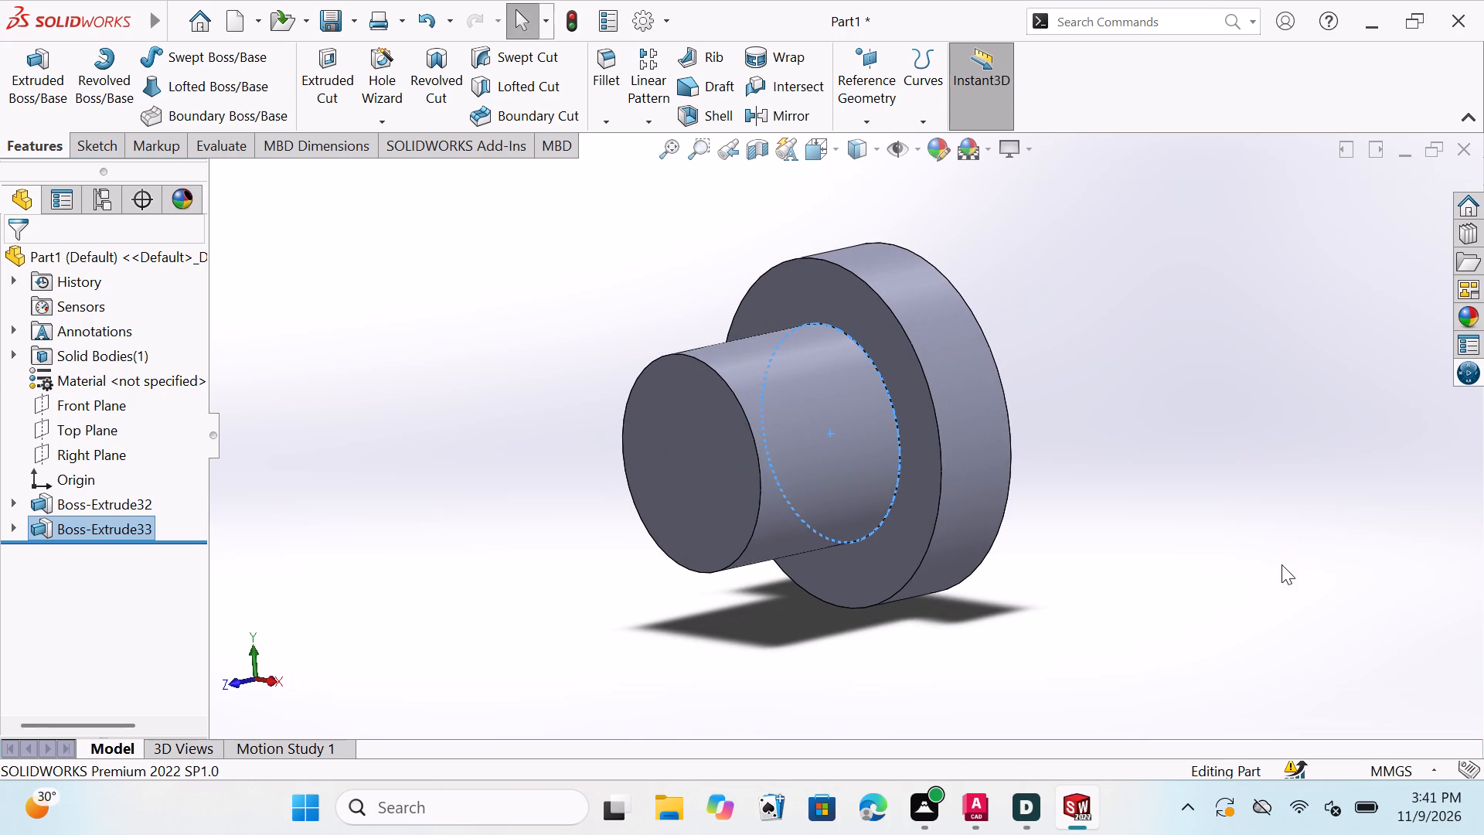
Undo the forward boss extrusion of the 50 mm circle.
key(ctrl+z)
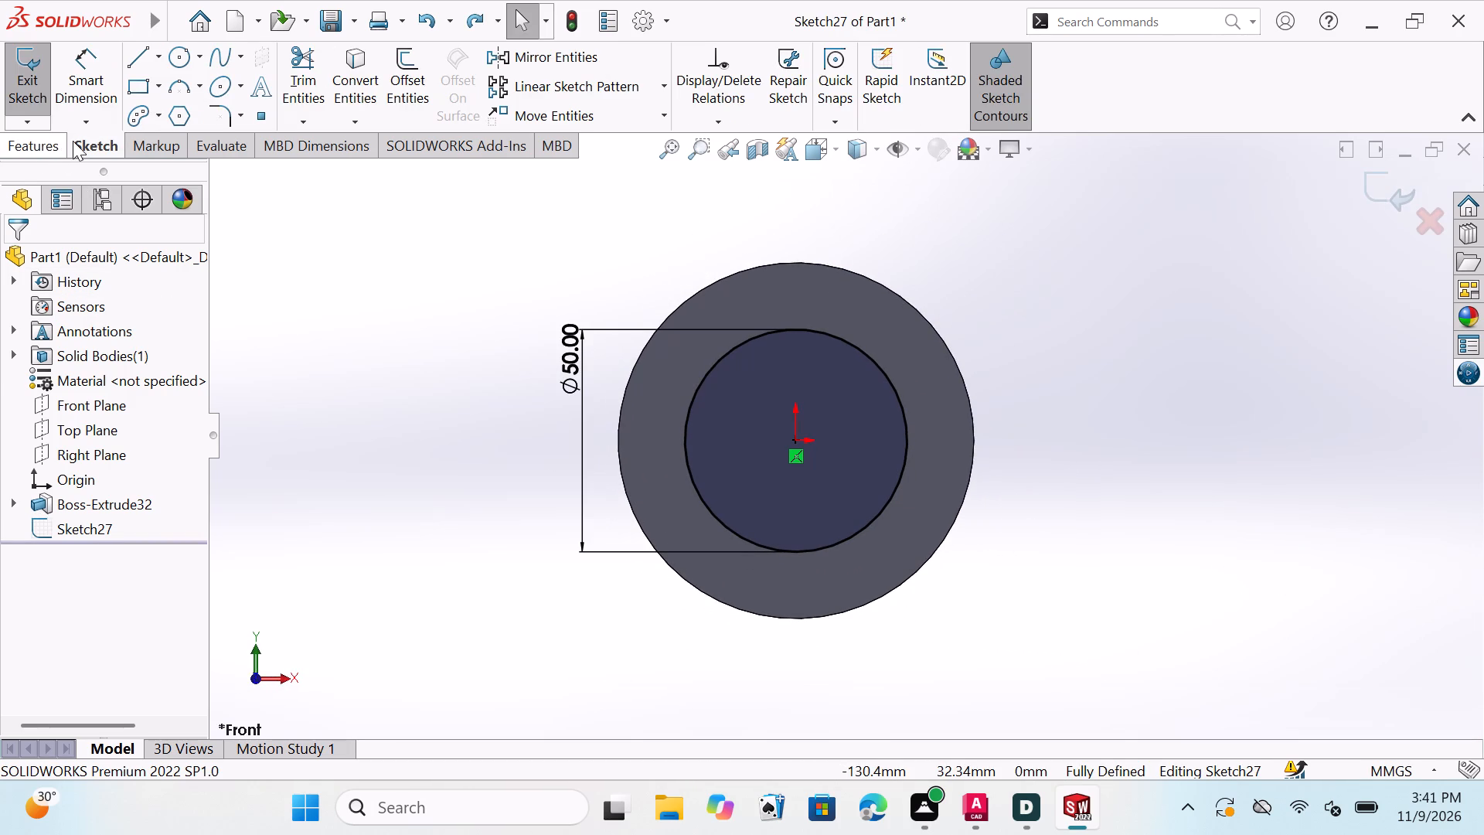
Extrude the 50 mm circle as a merged blind boss 40 mm deep, with the direction reversed to run back through the disc.
double_click(39, 142)
click(24, 92)
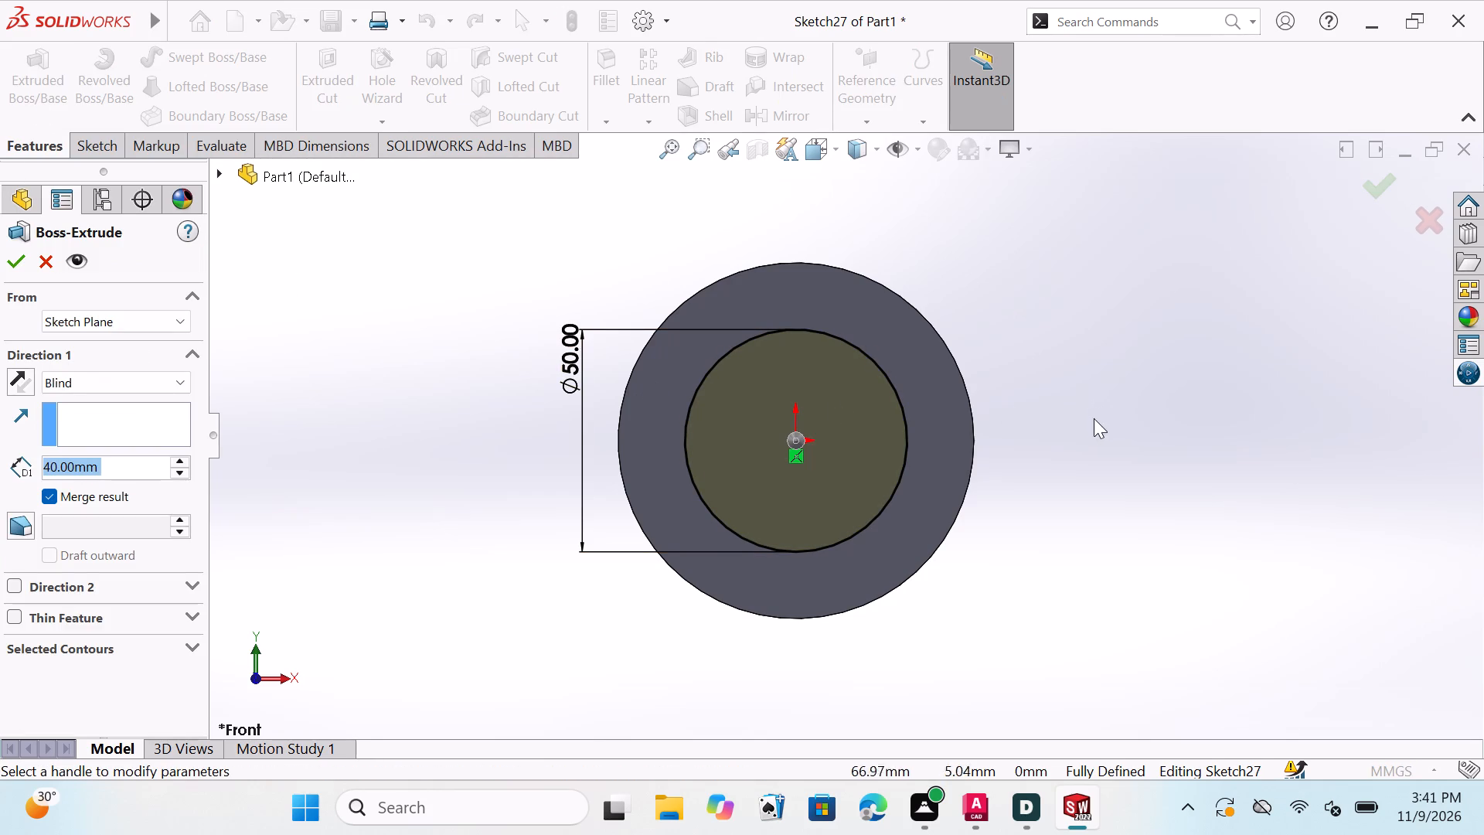
middle_drag(1088, 422, 1024, 458)
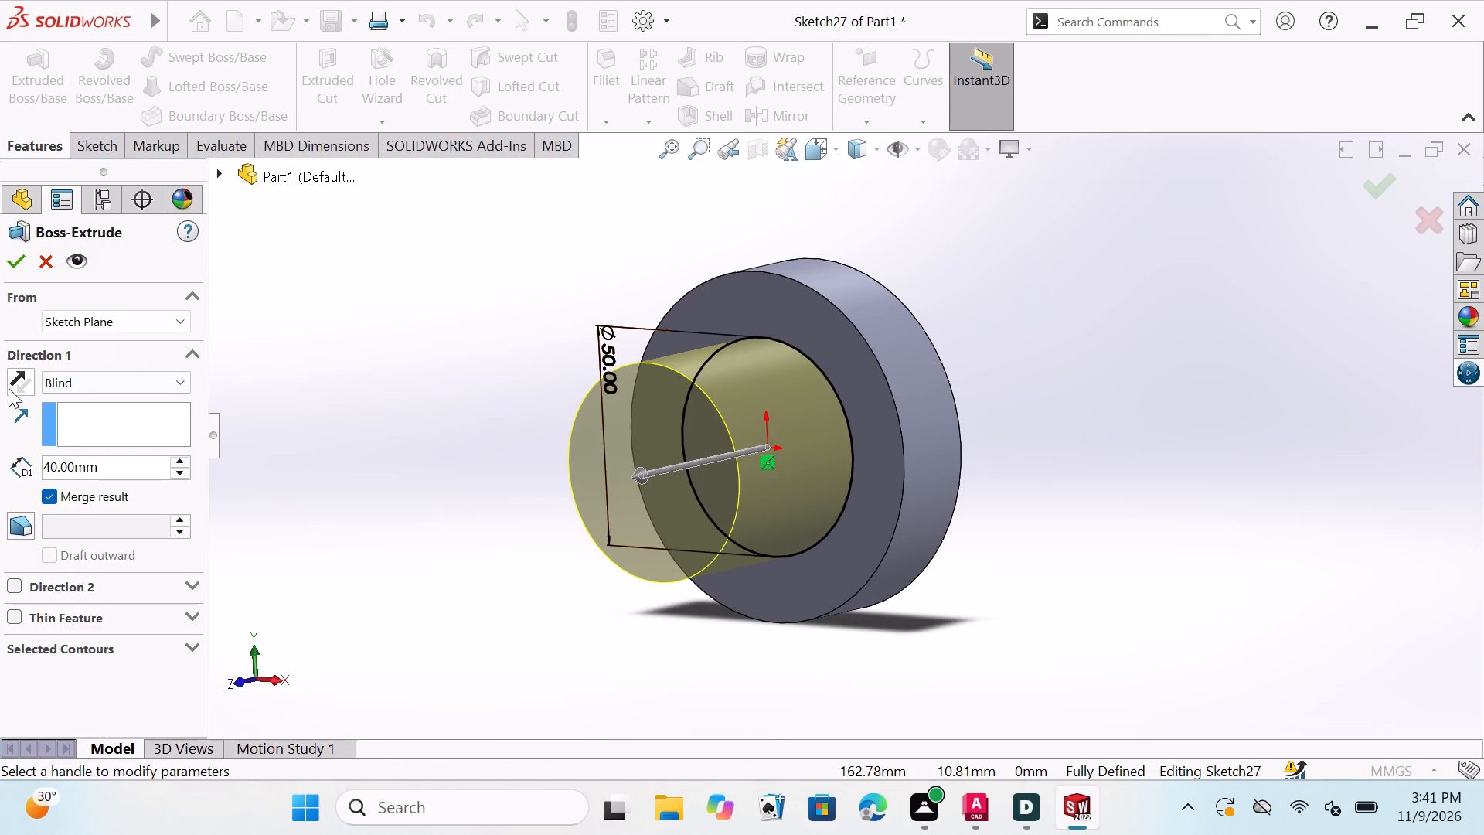
click(7, 373)
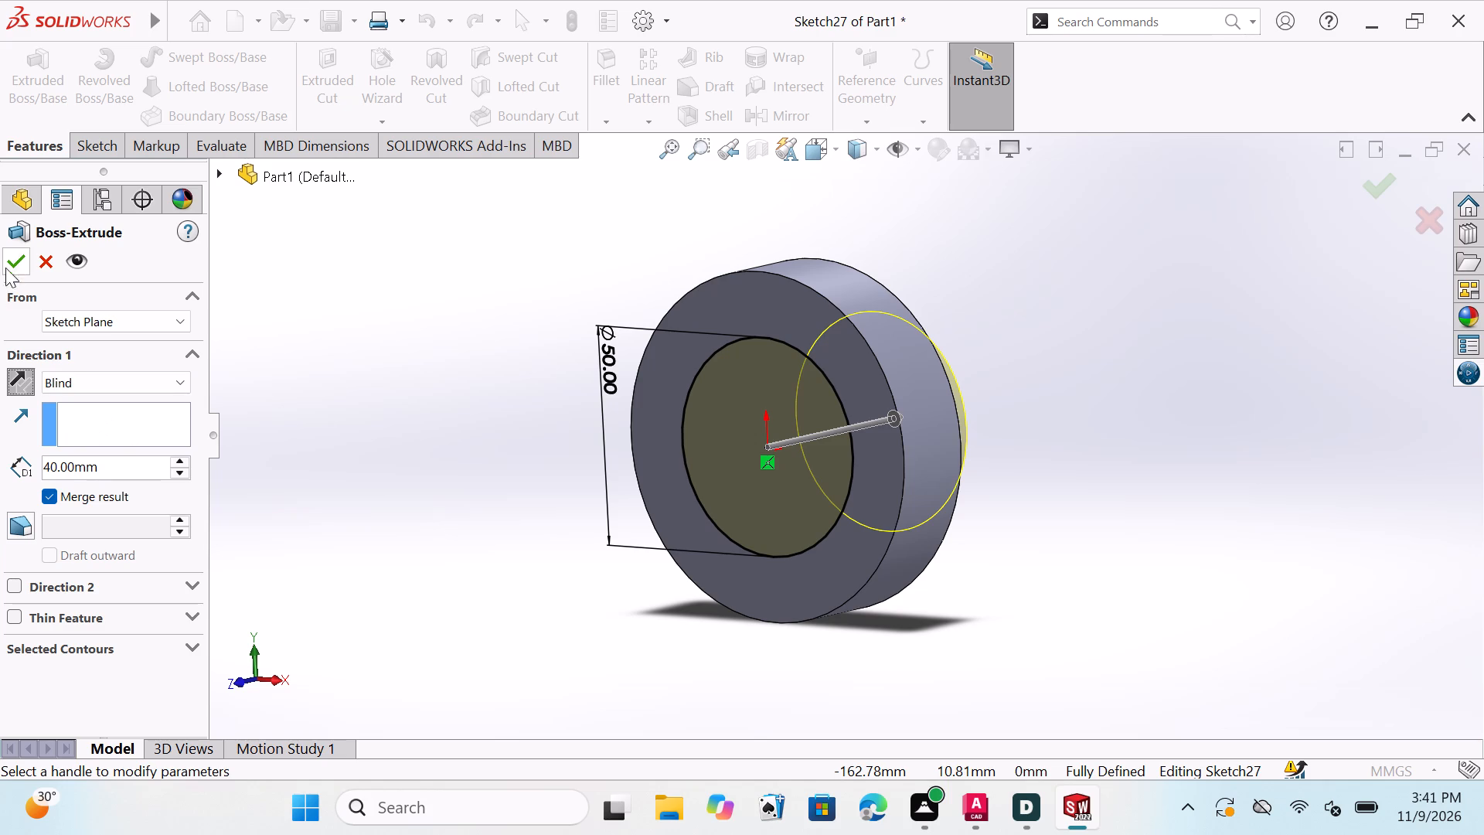
click(15, 250)
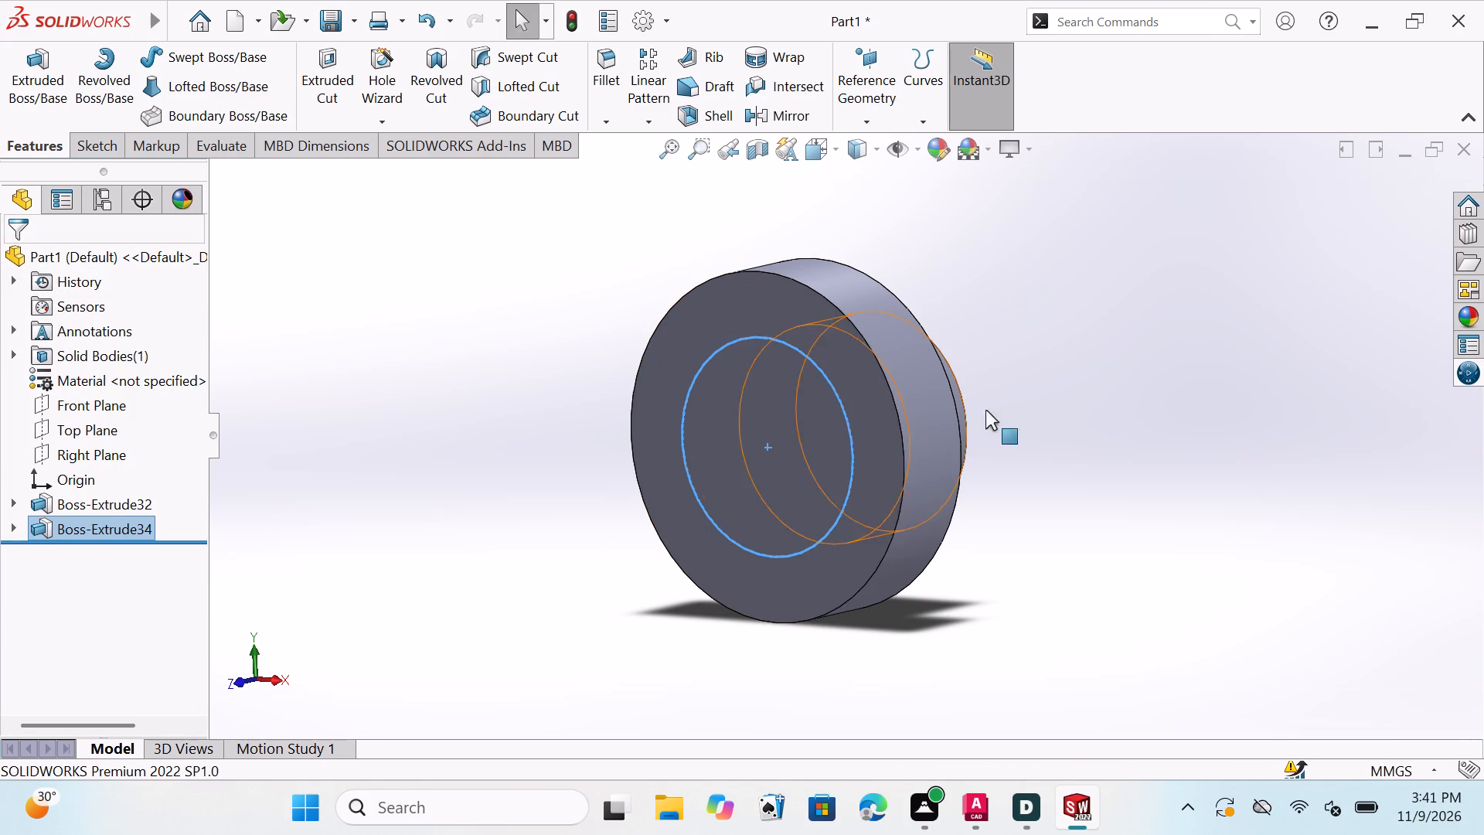
key(Escape)
key(Escape)
key(Escape)
key(Escape)
middle_drag(1013, 452, 835, 463)
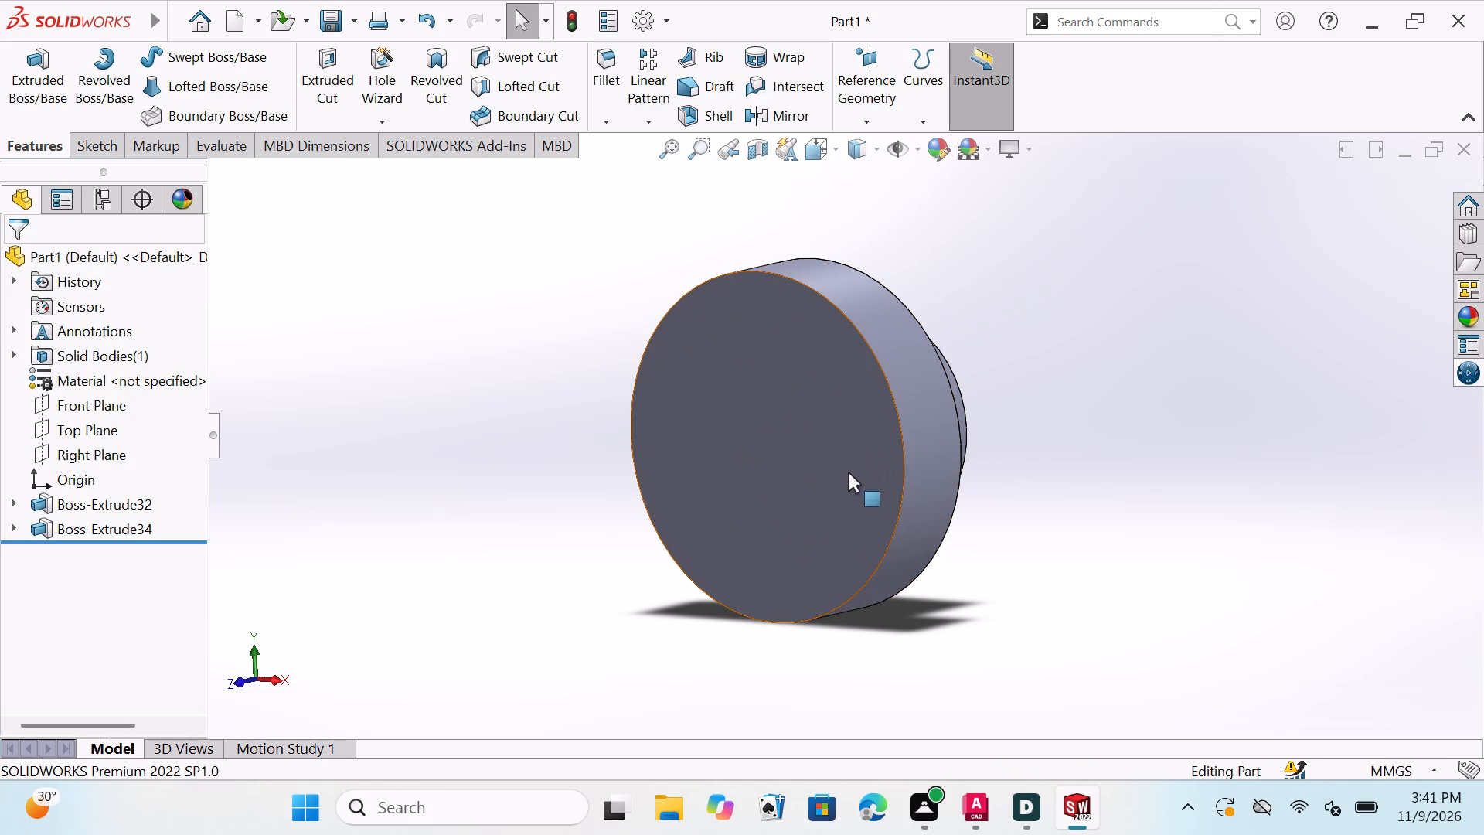
middle_drag(1043, 468, 917, 499)
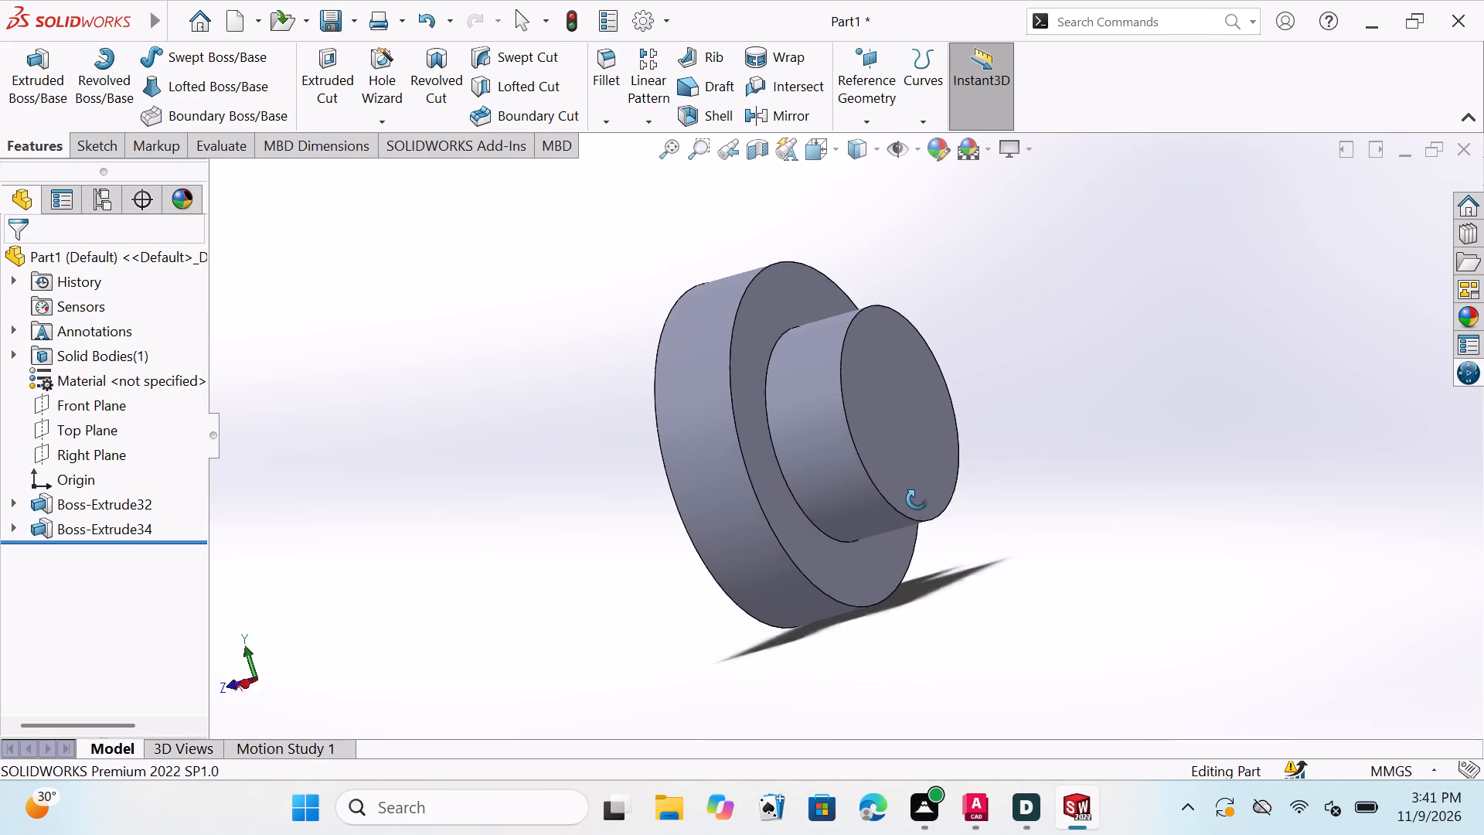
middle_drag(917, 499, 1090, 398)
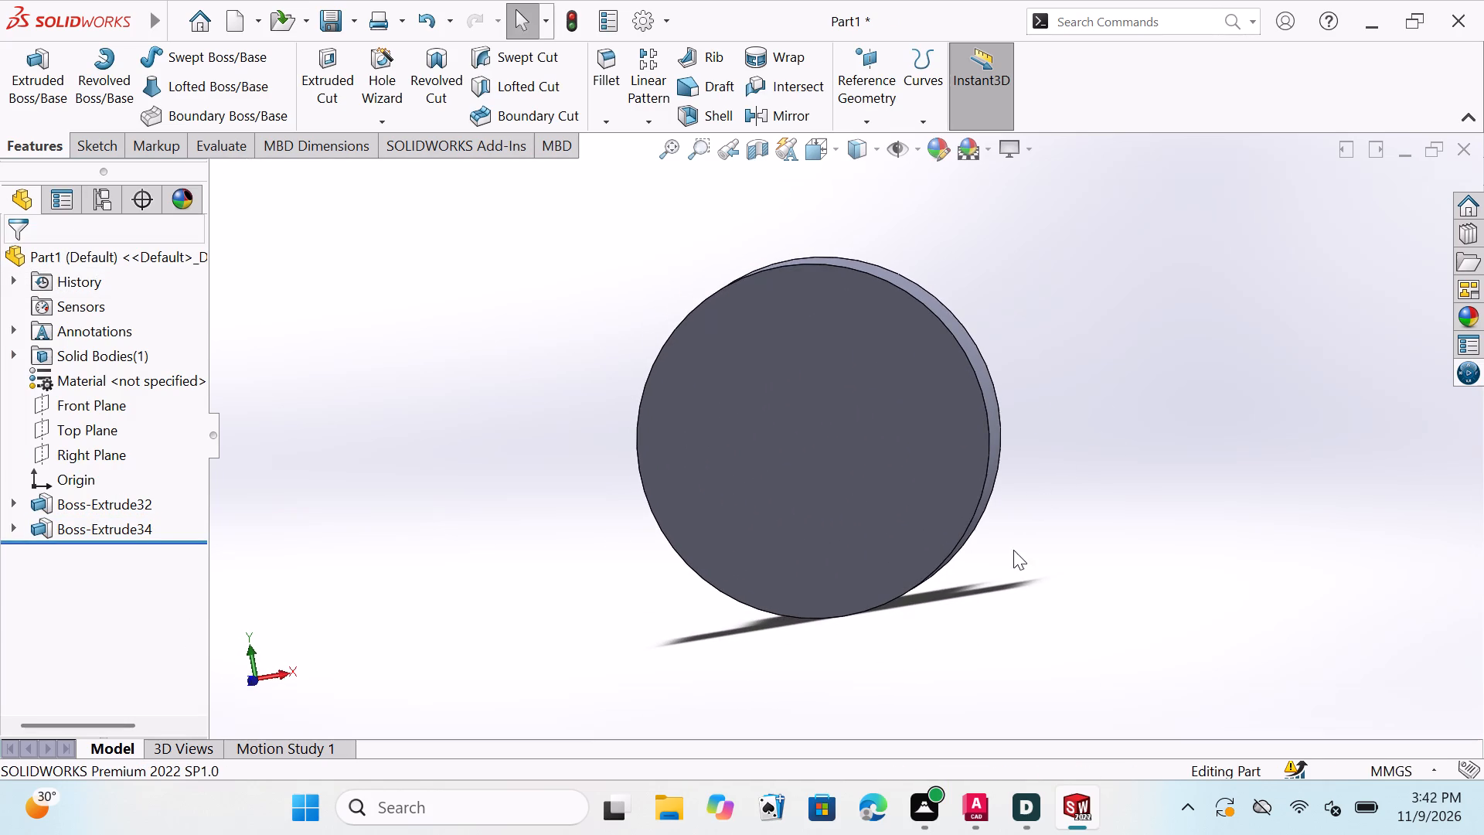
key(Escape)
key(Escape)
key(Escape)
key(Escape)
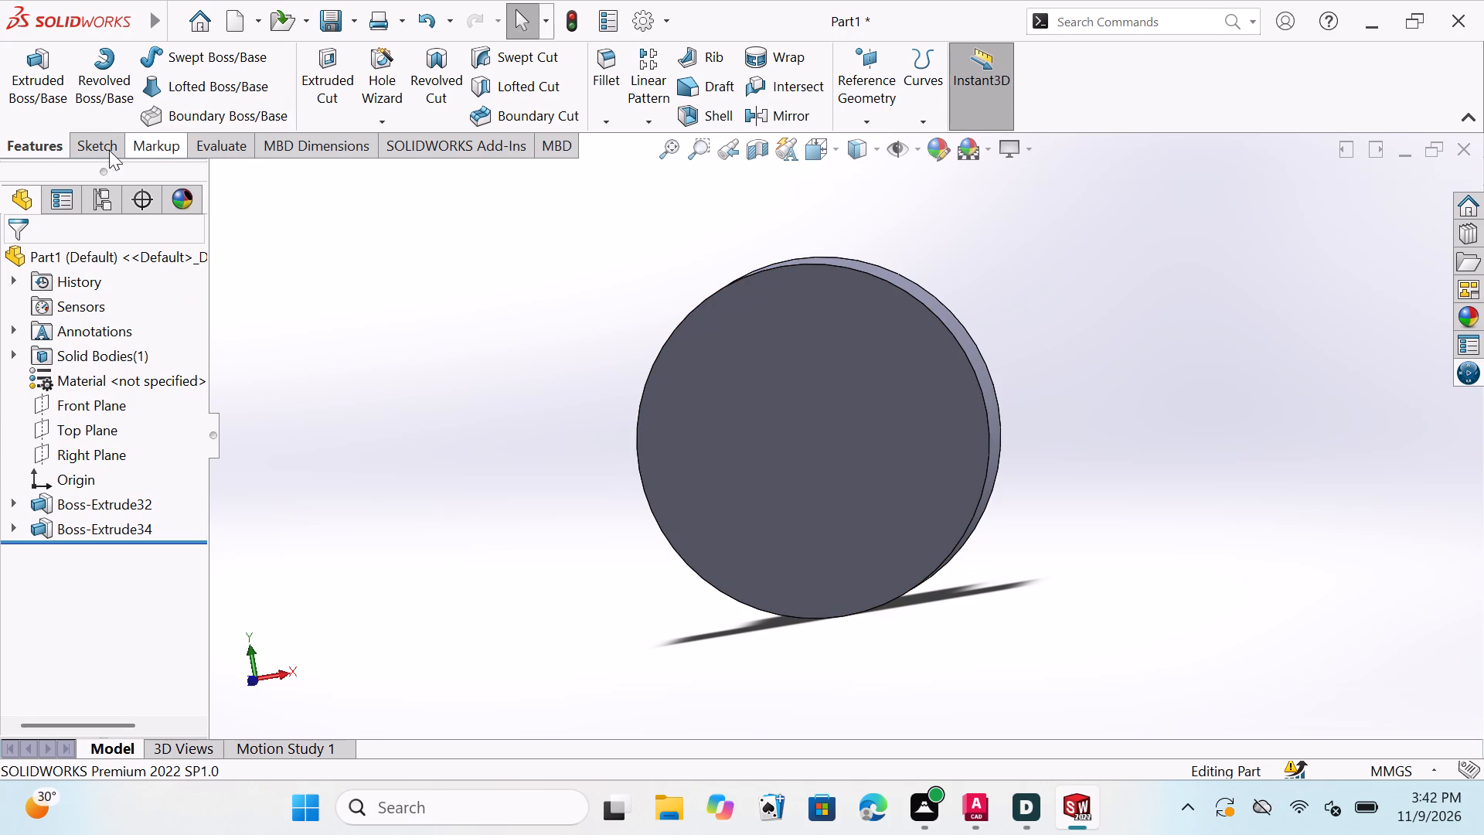
Select the Front Plane and orient the view normal to it so the disc is seen face-on.
click(91, 144)
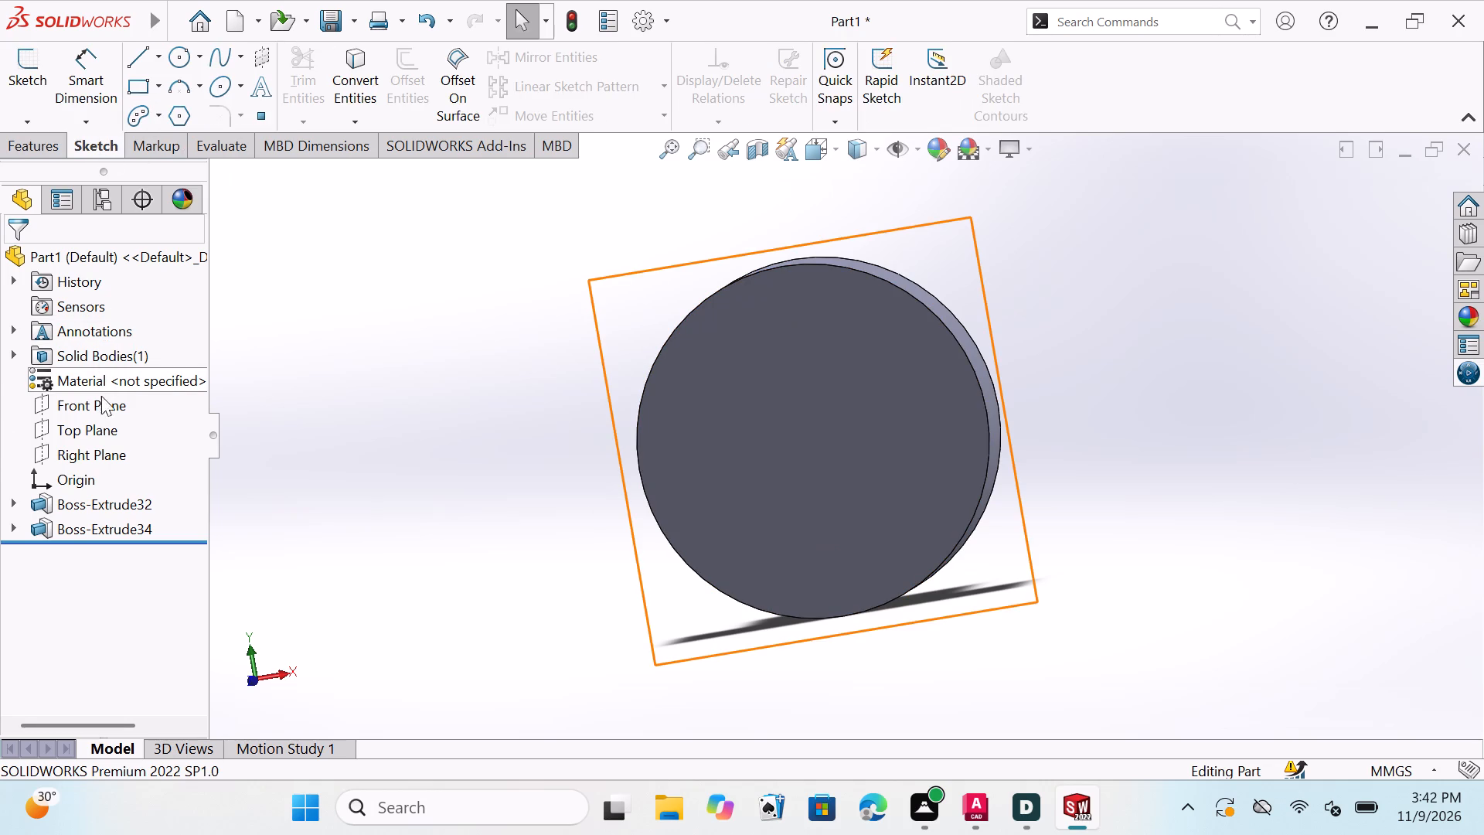
double_click(88, 408)
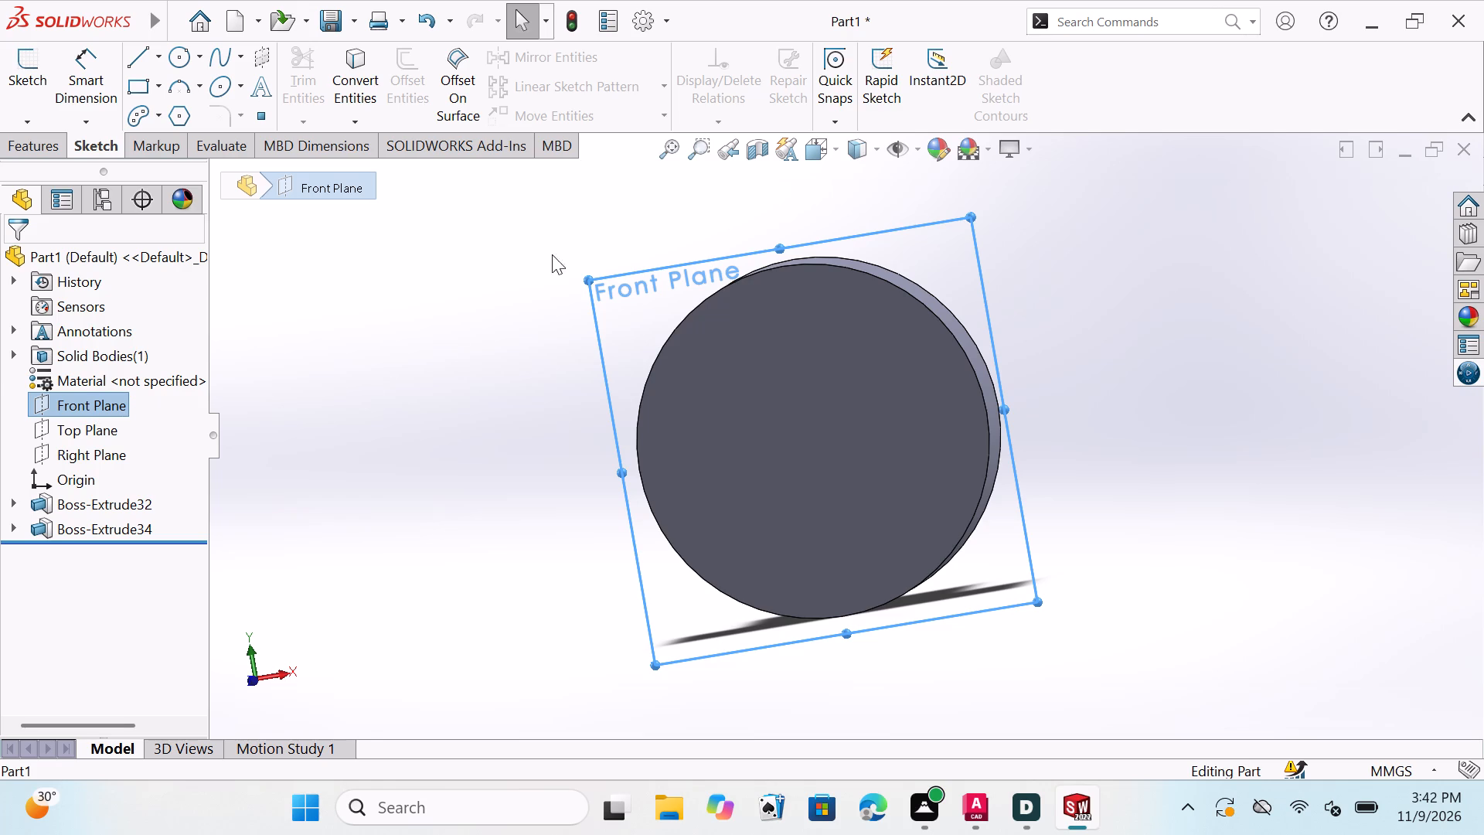
double_click(828, 146)
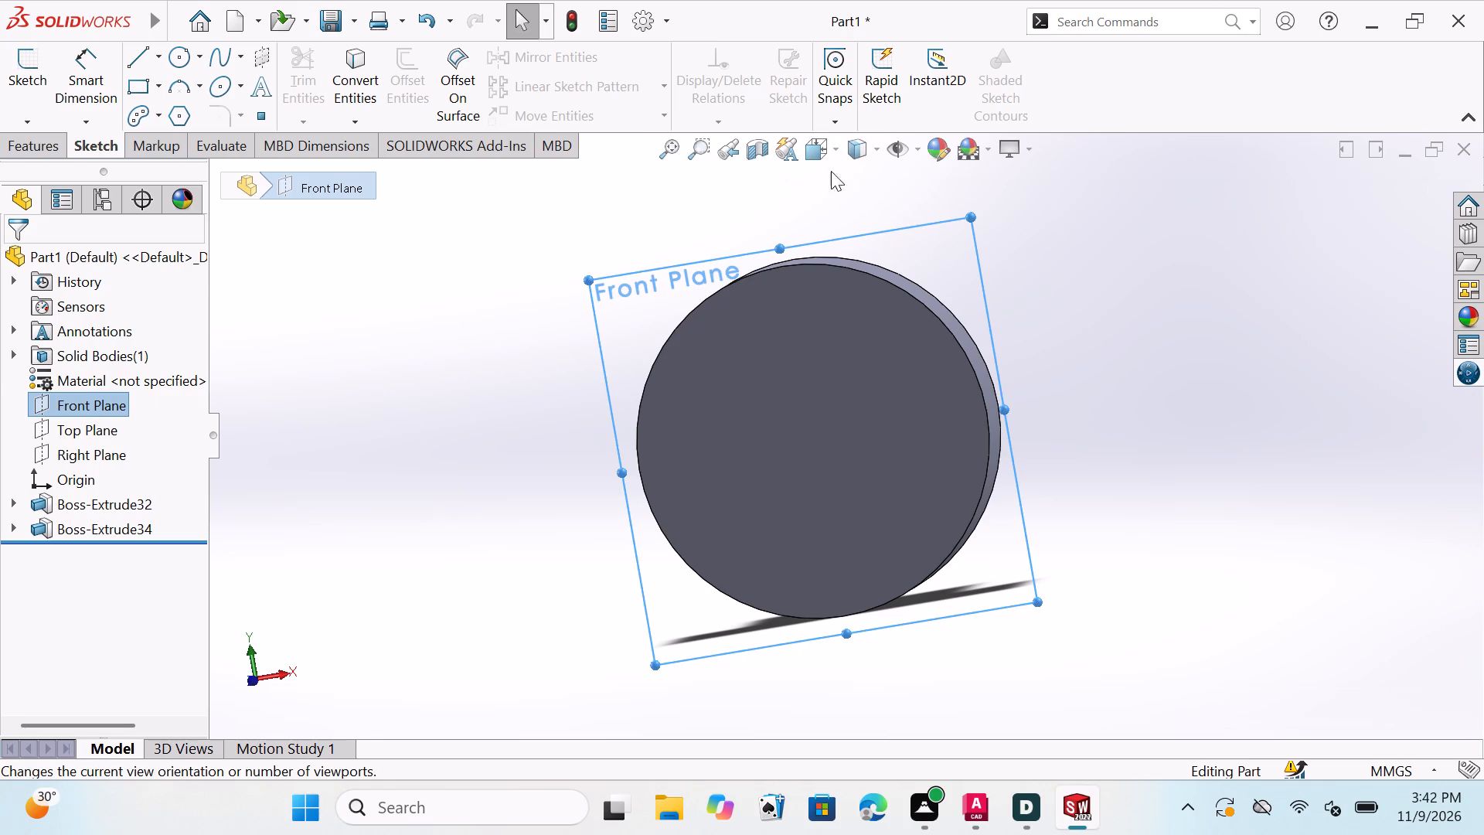
double_click(815, 152)
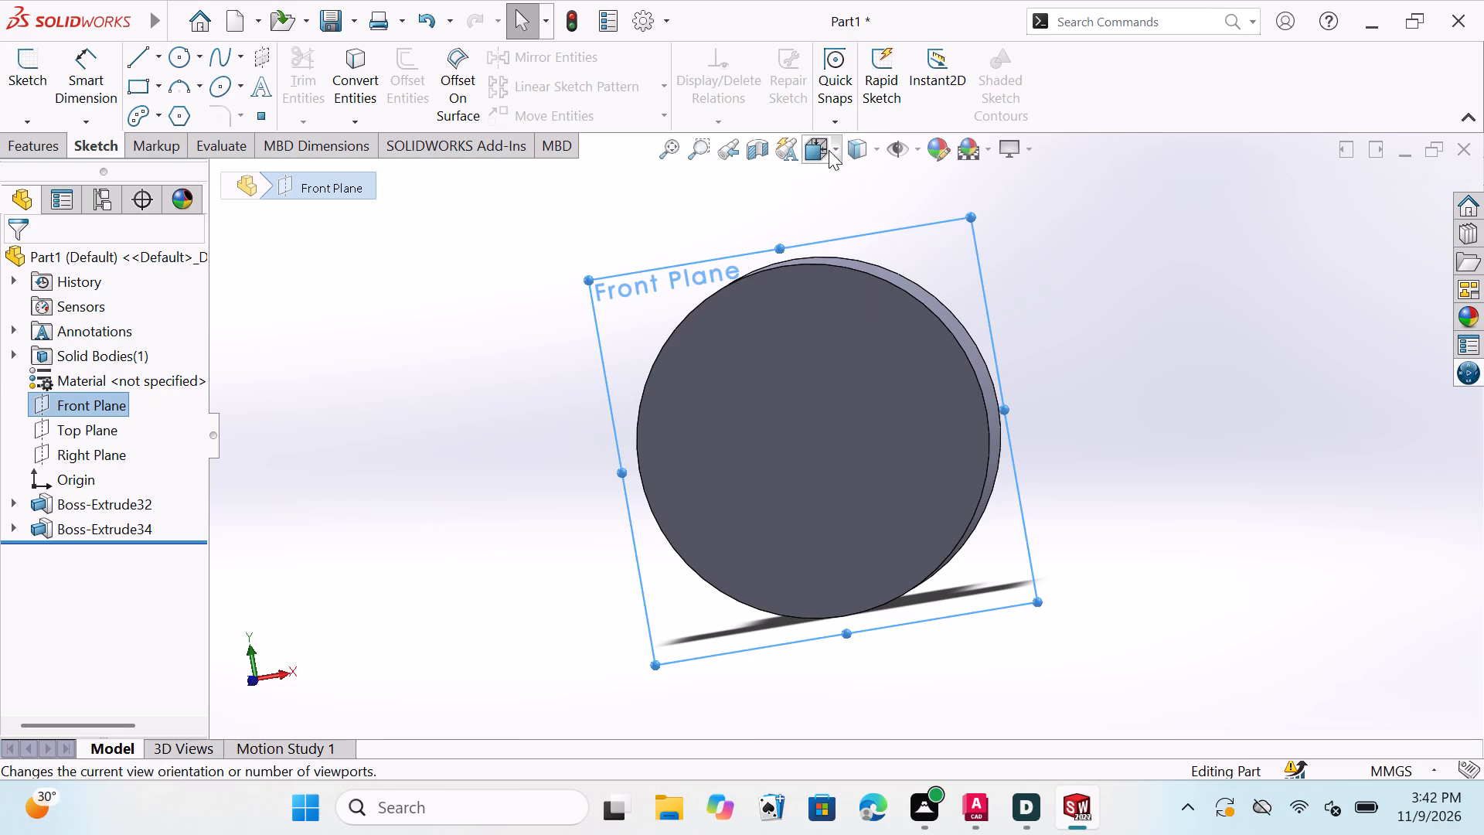
click(821, 143)
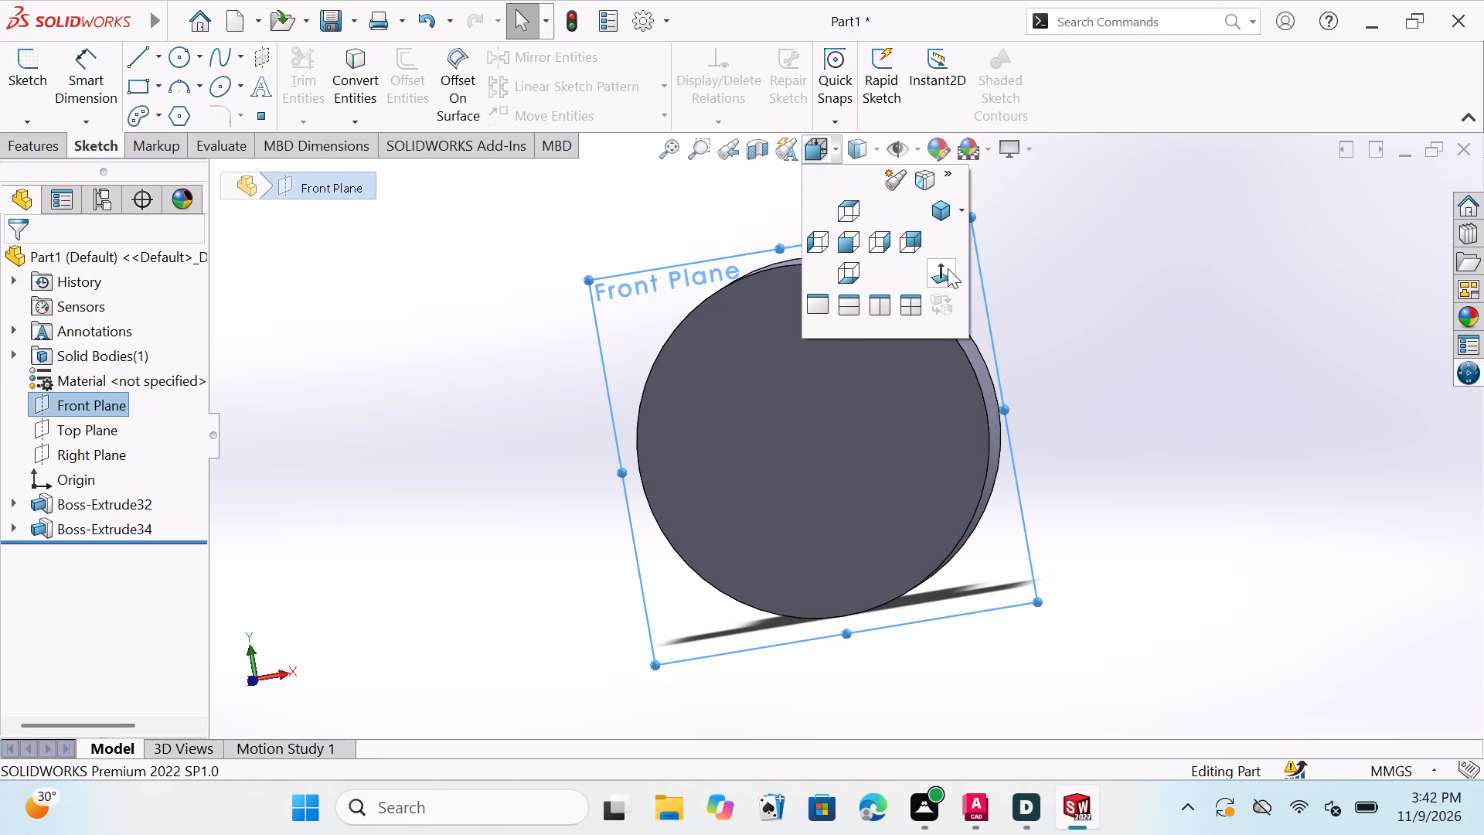
click(948, 268)
scroll(1173, 352, up, 2)
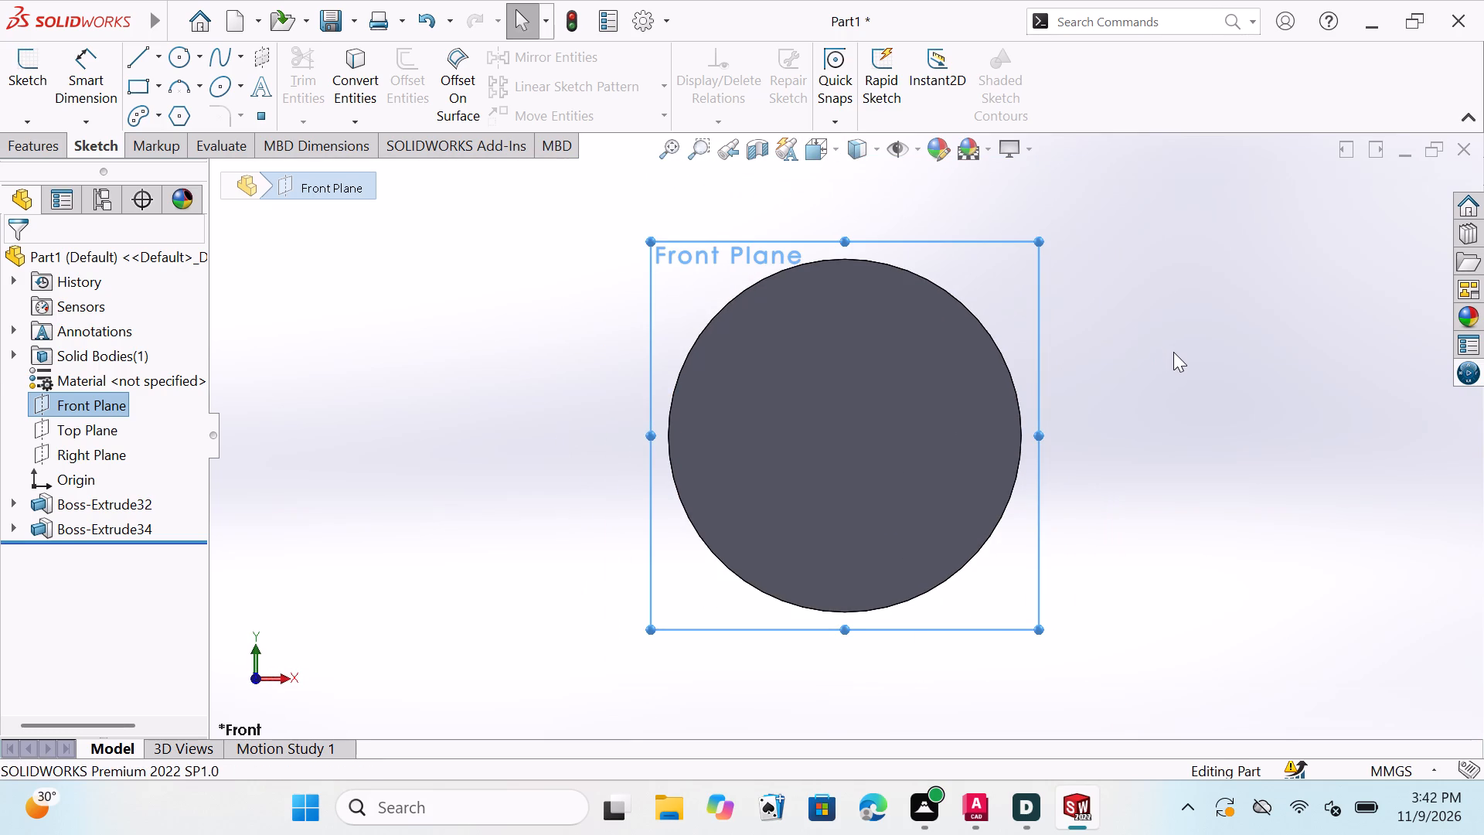
Clear the selection and sketch a circle of about 27 mm radius on the disc's front face, centred on the origin.
key(Escape)
key(Escape)
key(Escape)
key(Escape)
key(Escape)
key(Escape)
key(Escape)
key(Escape)
key(Escape)
key(Escape)
key(Escape)
key(Escape)
key(Escape)
key(Escape)
key(Escape)
key(Escape)
key(Escape)
key(Escape)
key(Escape)
key(Escape)
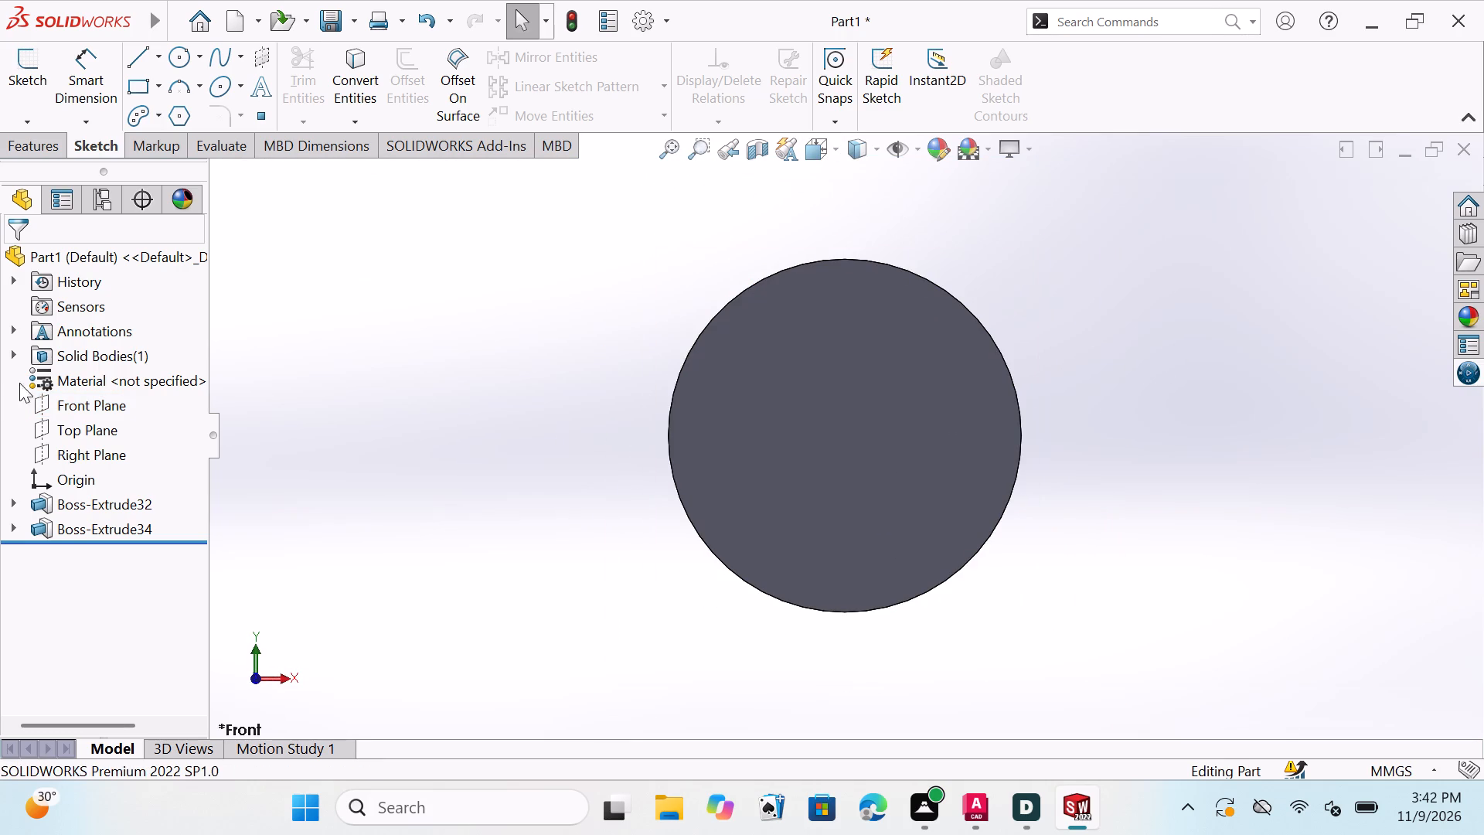
key(Escape)
key(Escape)
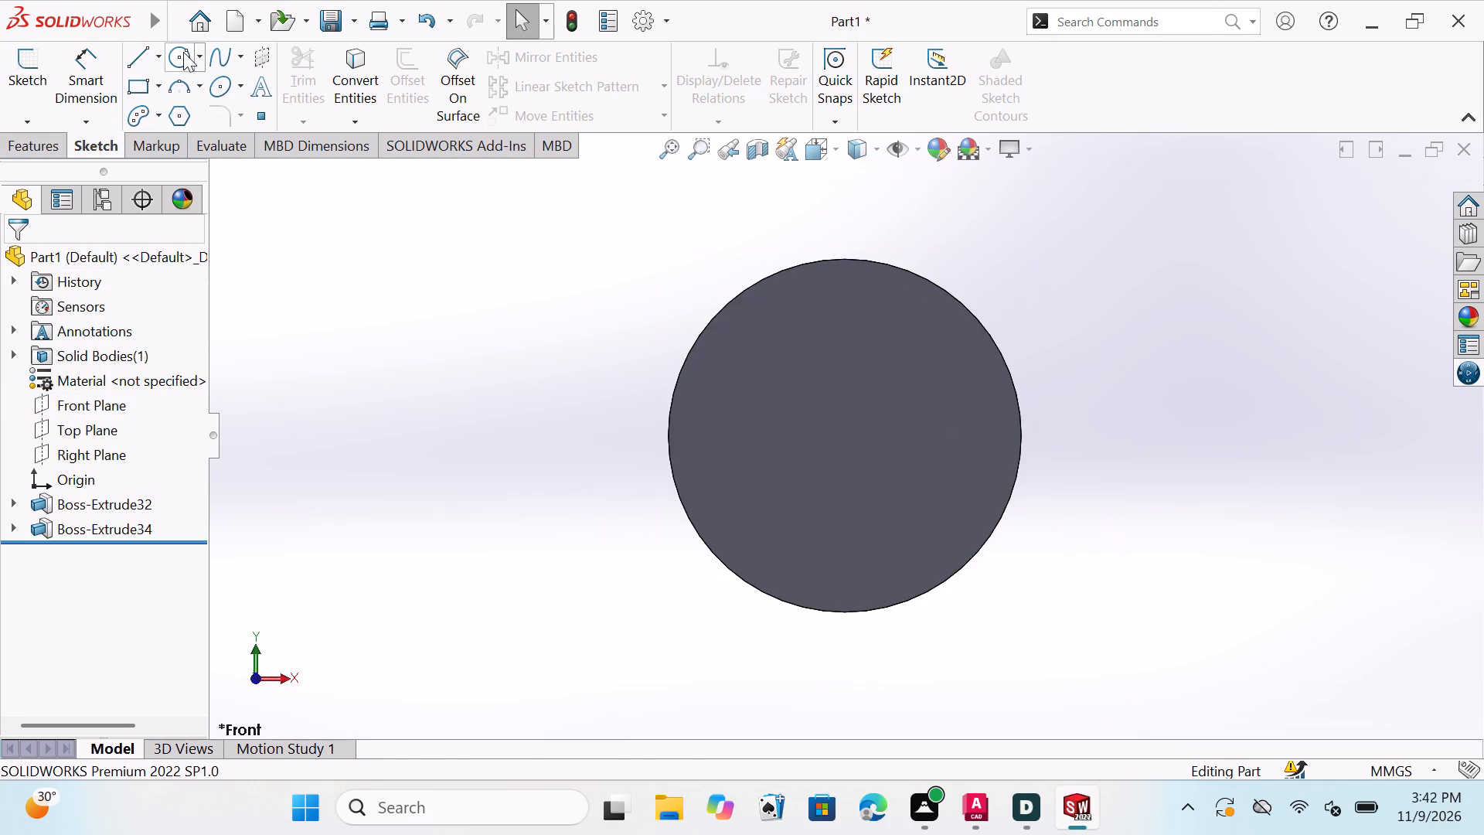
click(183, 52)
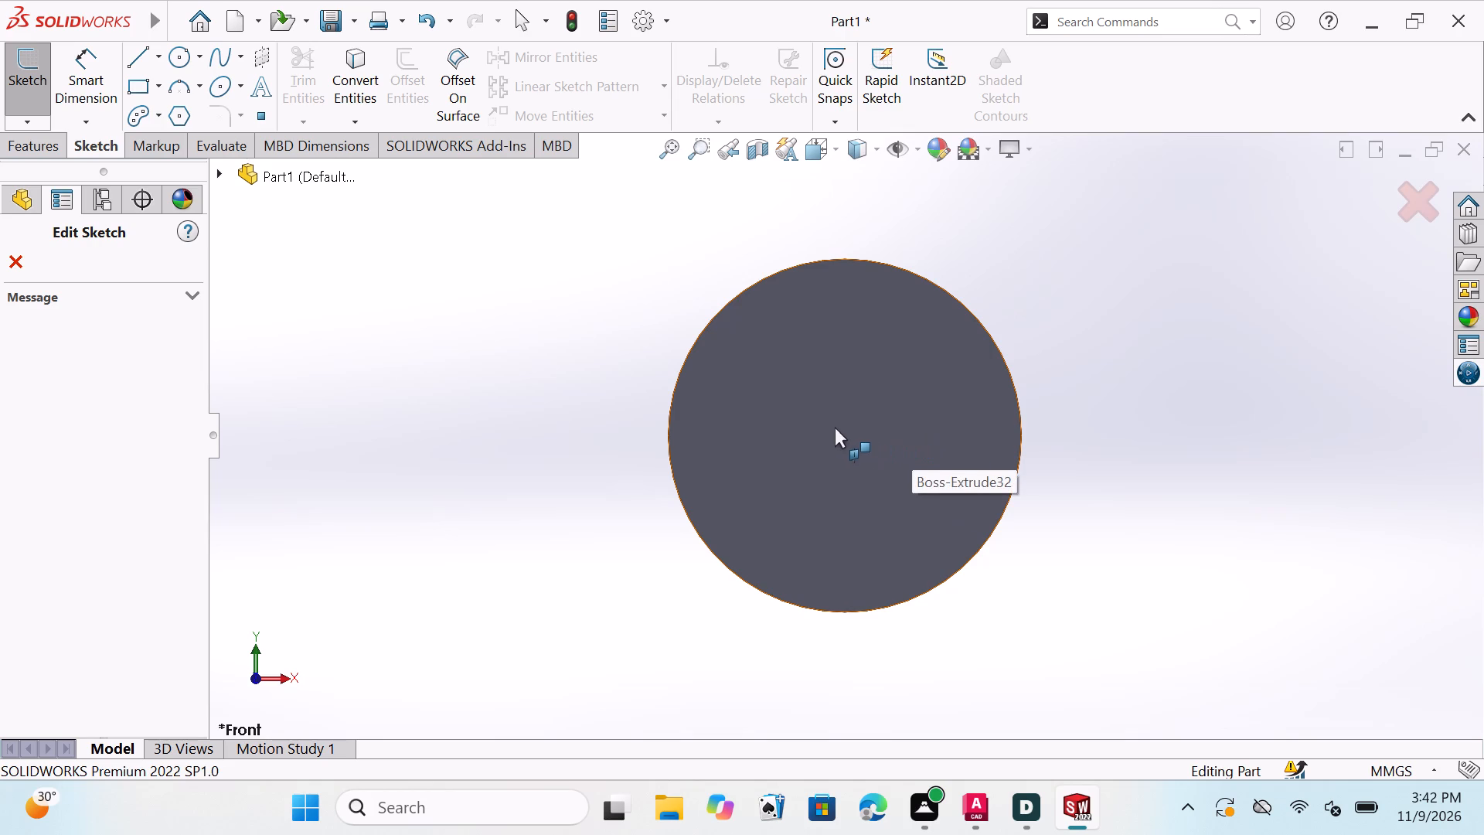
double_click(901, 403)
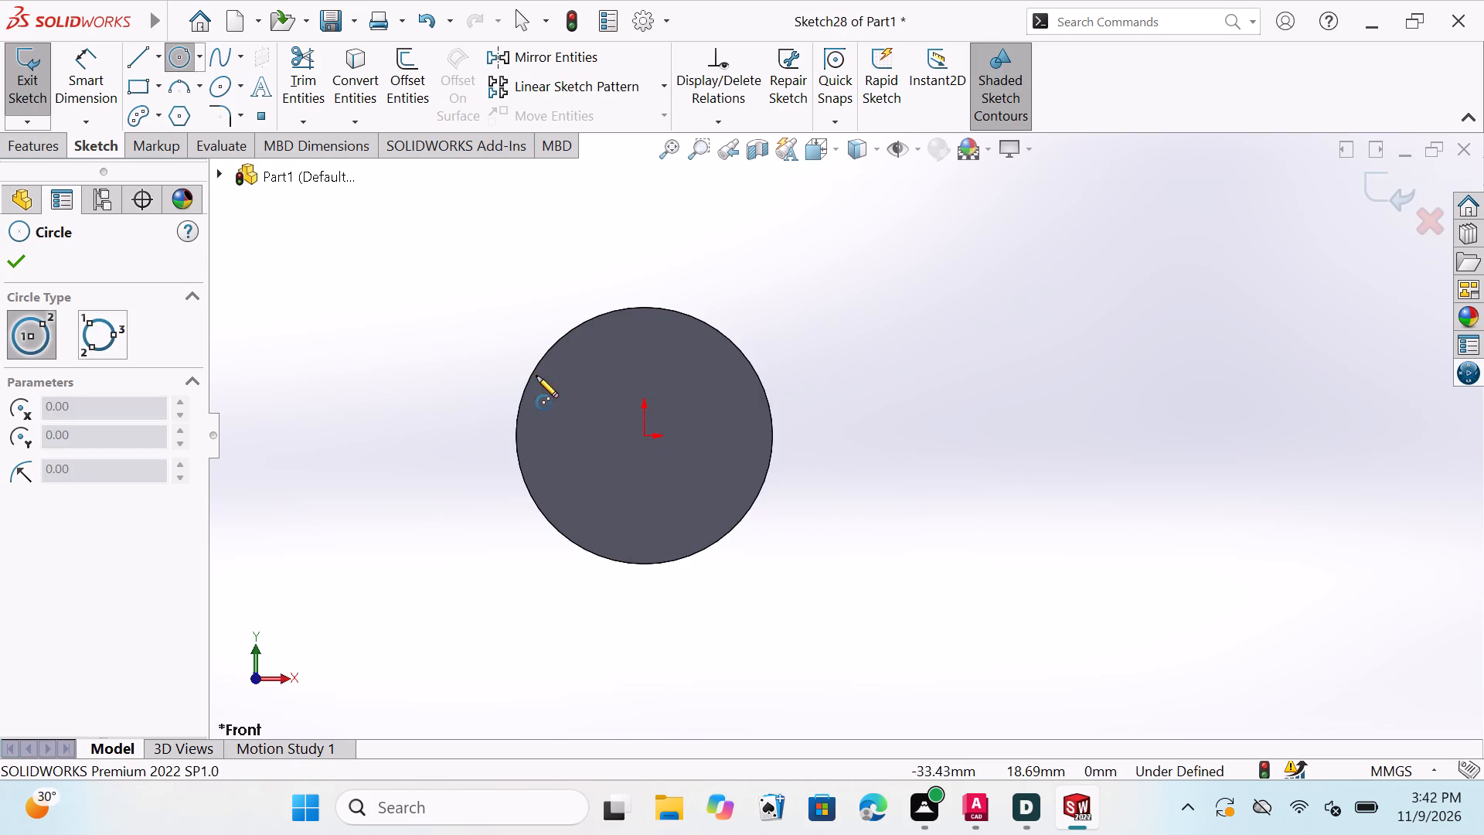
scroll(508, 386, down, 2)
scroll(740, 451, down, 1)
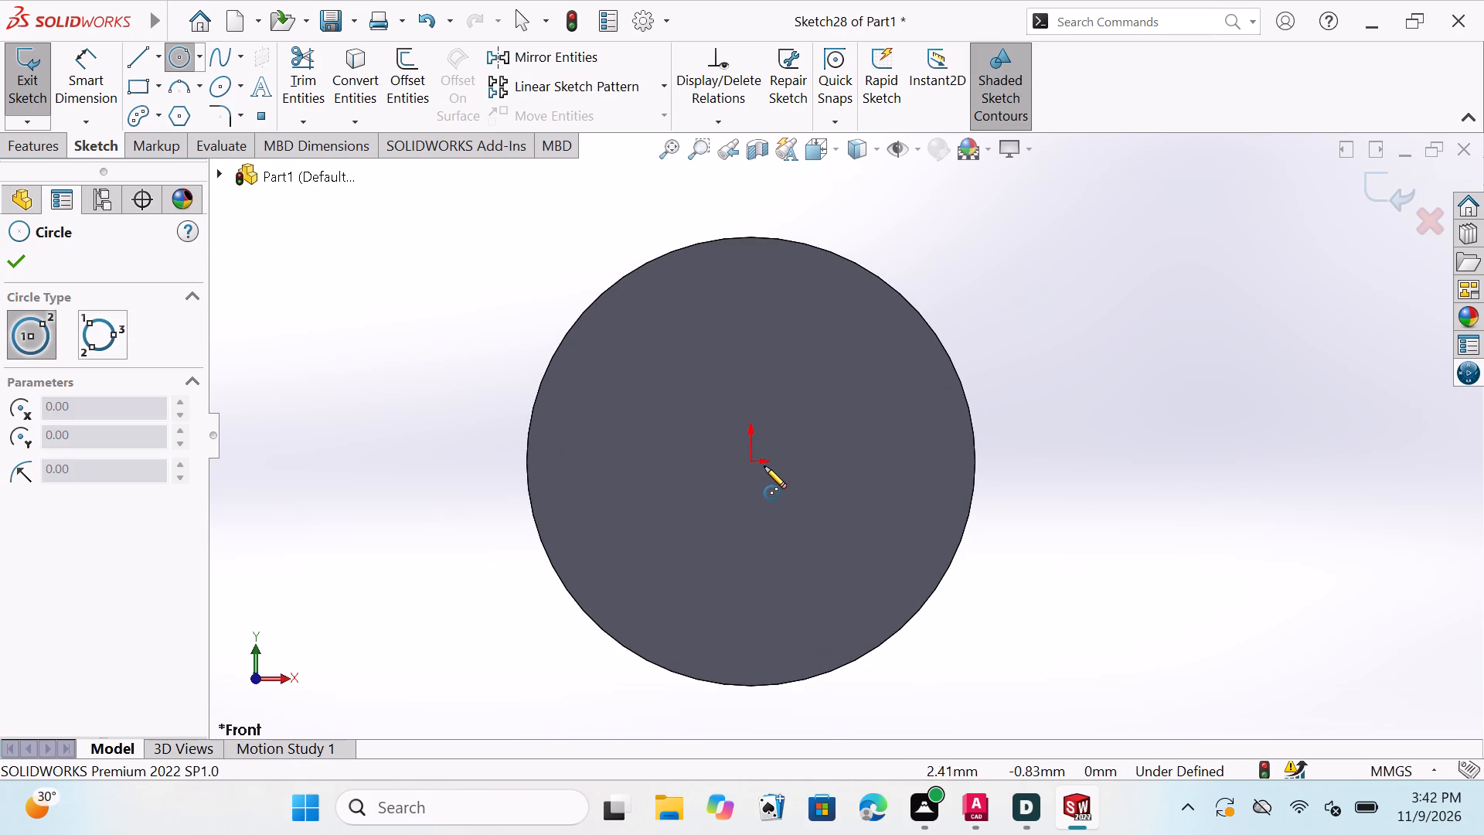
scroll(710, 469, down, 2)
scroll(790, 431, down, 1)
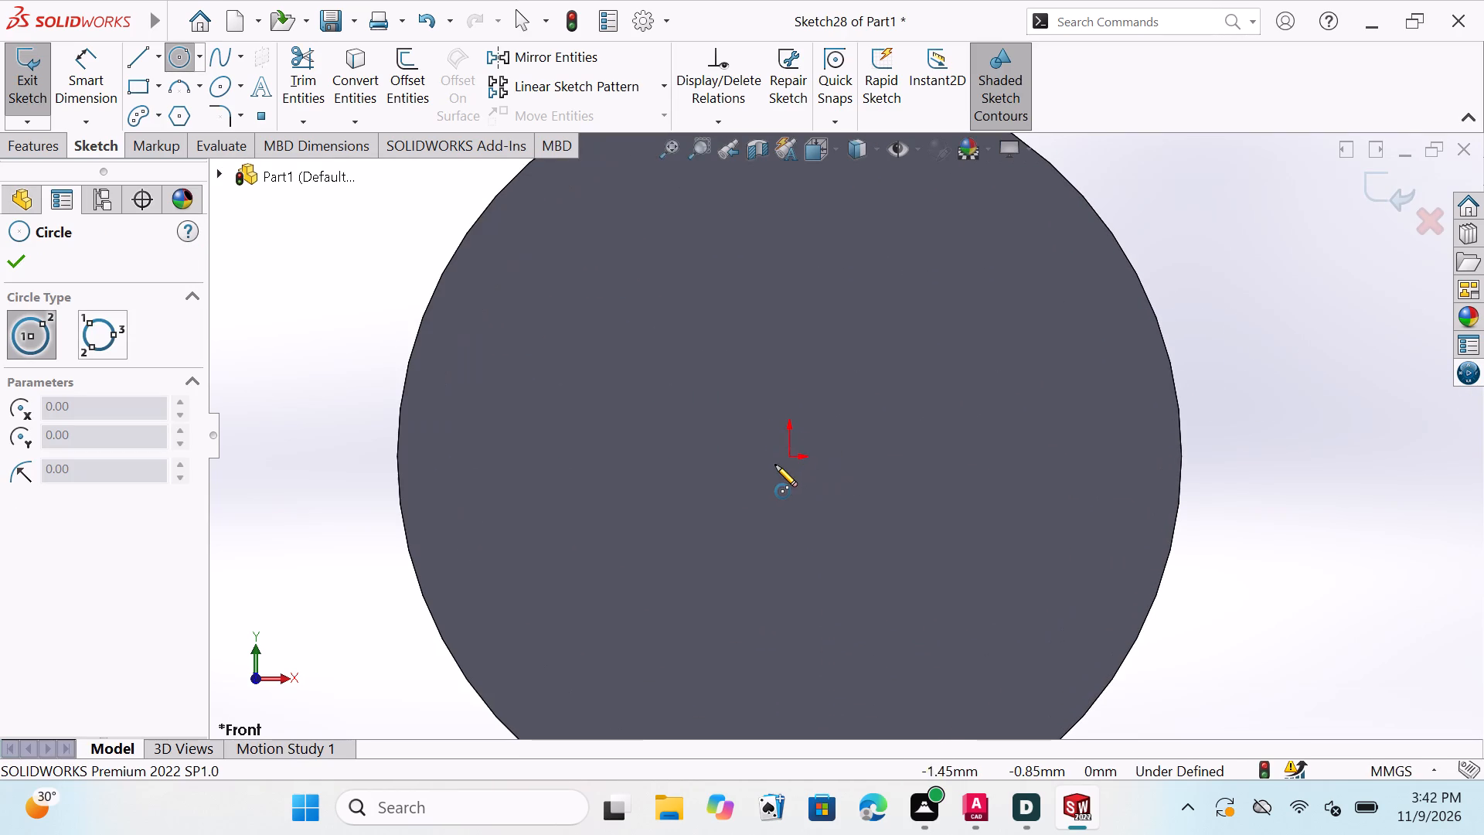
click(790, 456)
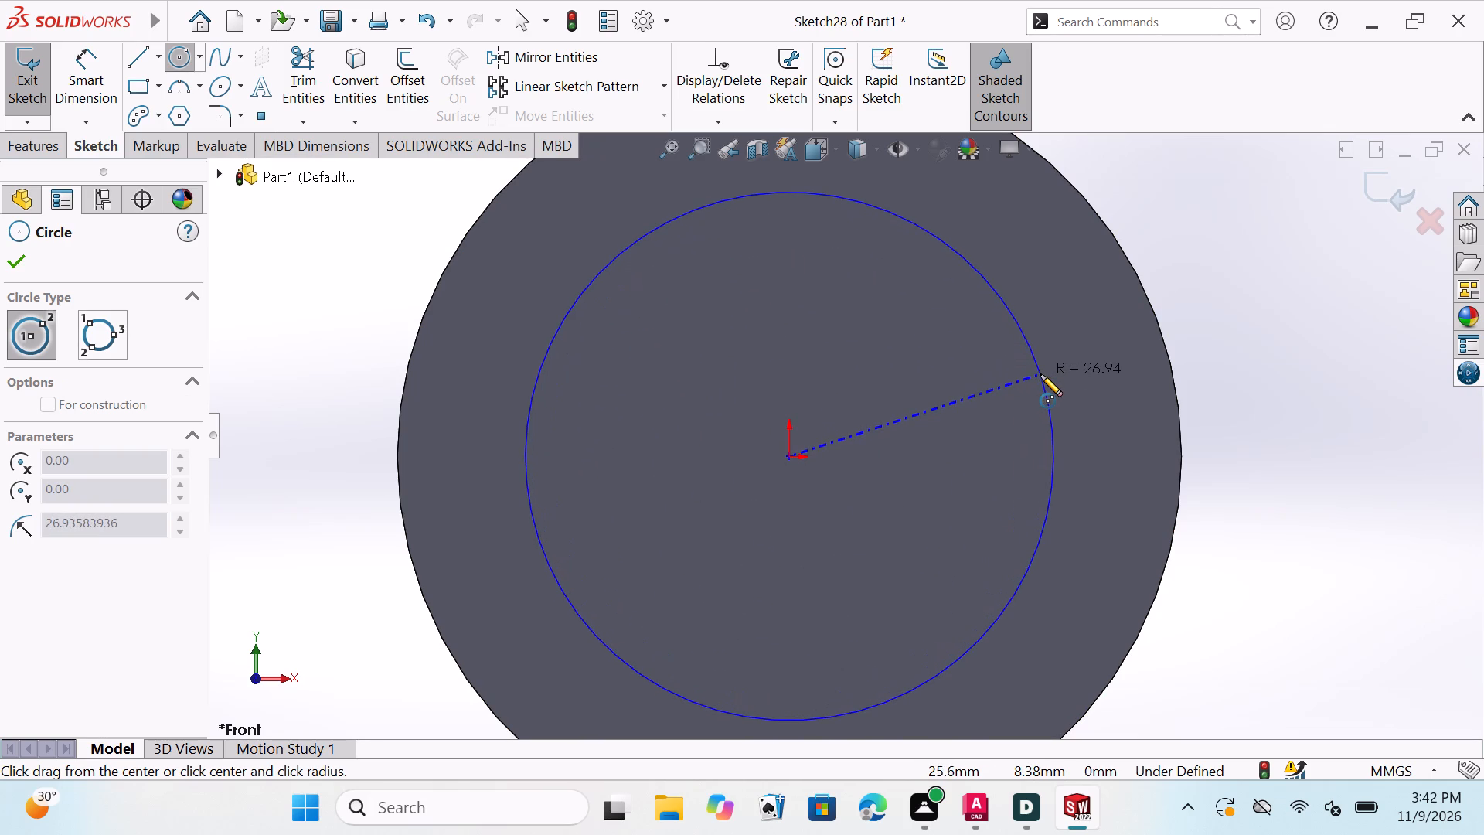
double_click(1040, 374)
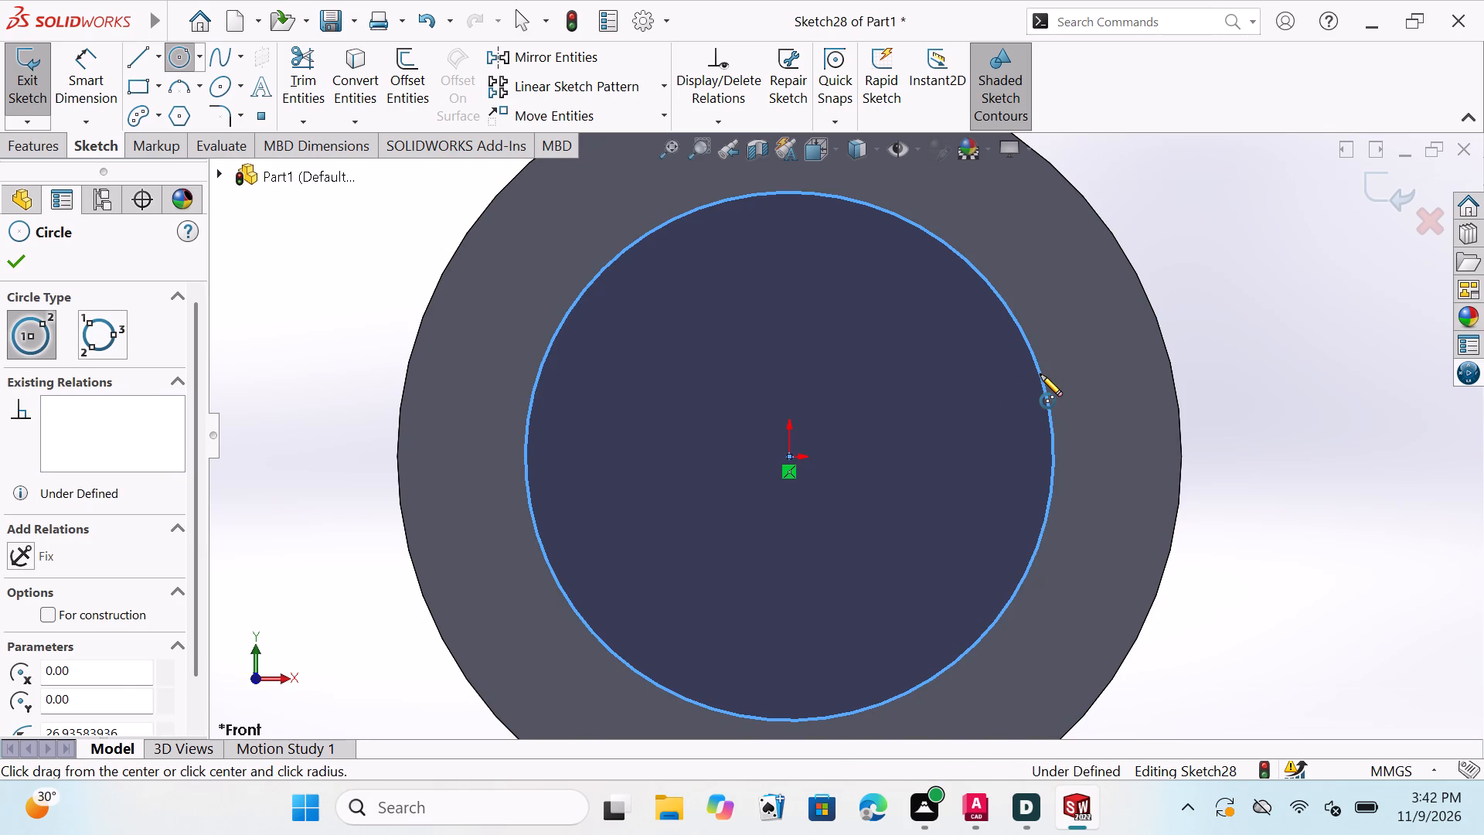
click(7, 263)
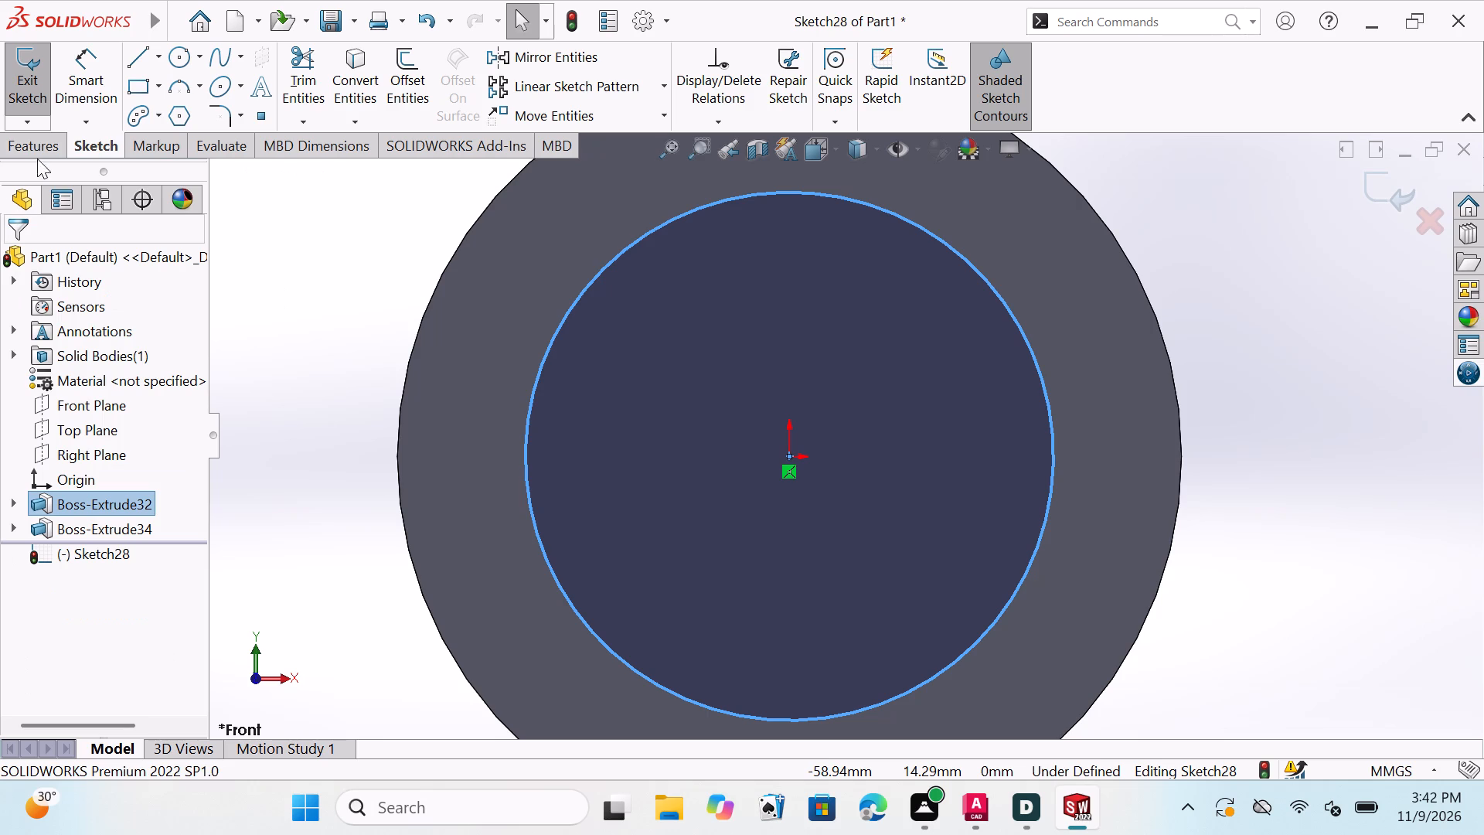
Dimension the new circle on the disc's front face with a diameter of 40 mm.
click(97, 68)
scroll(848, 374, down, 1)
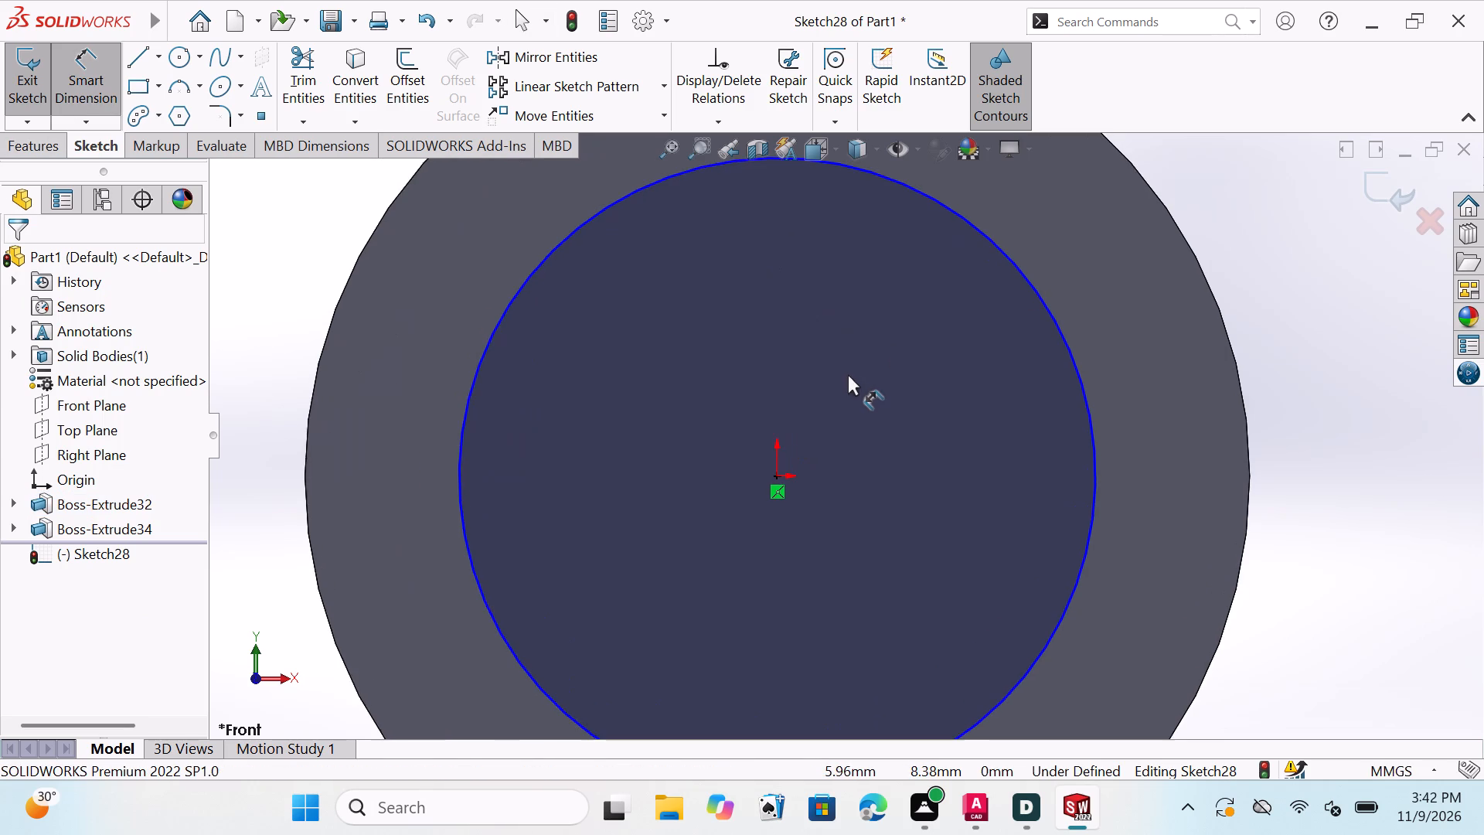
scroll(848, 374, up, 4)
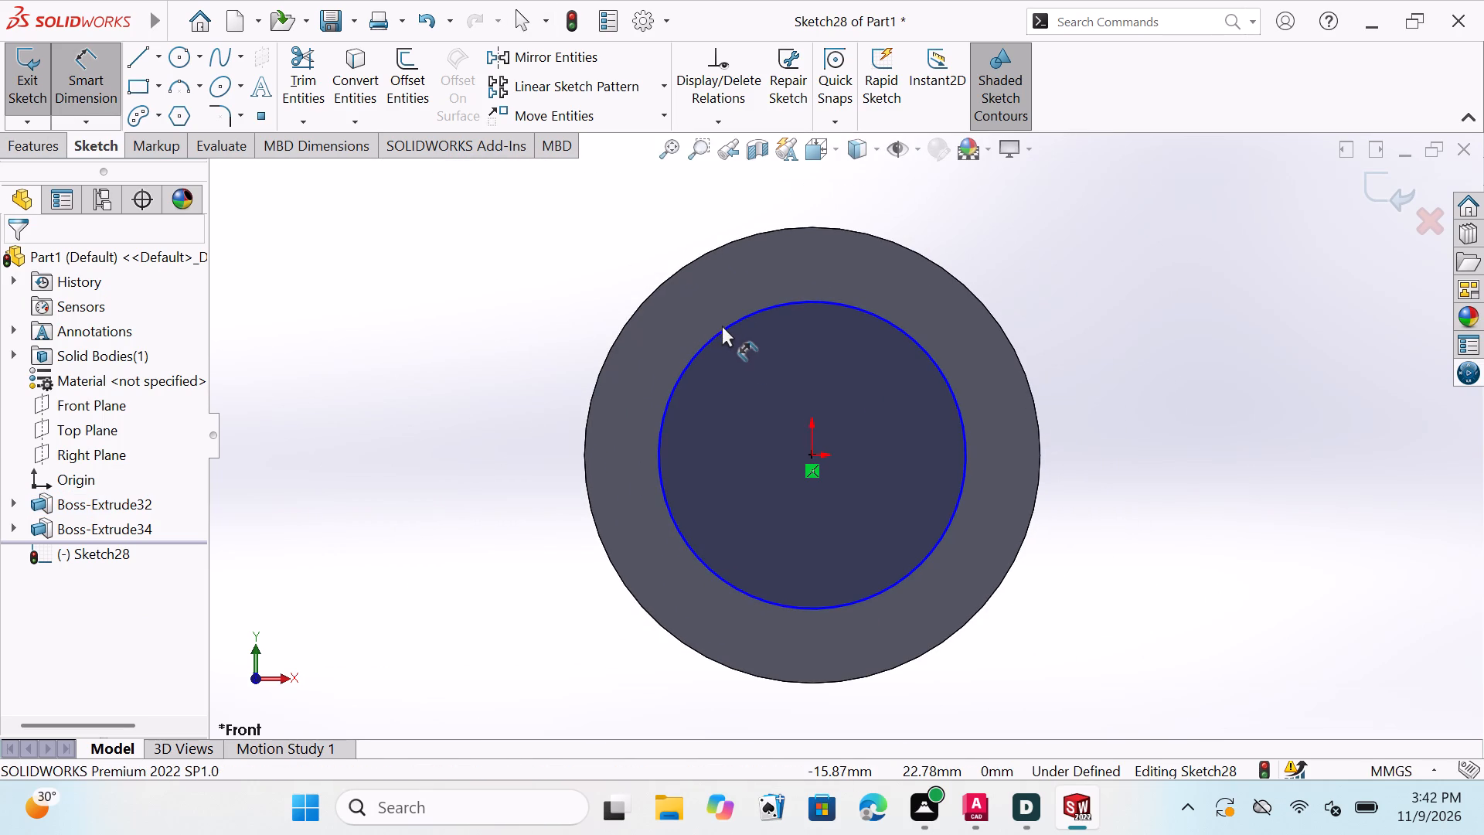
click(713, 338)
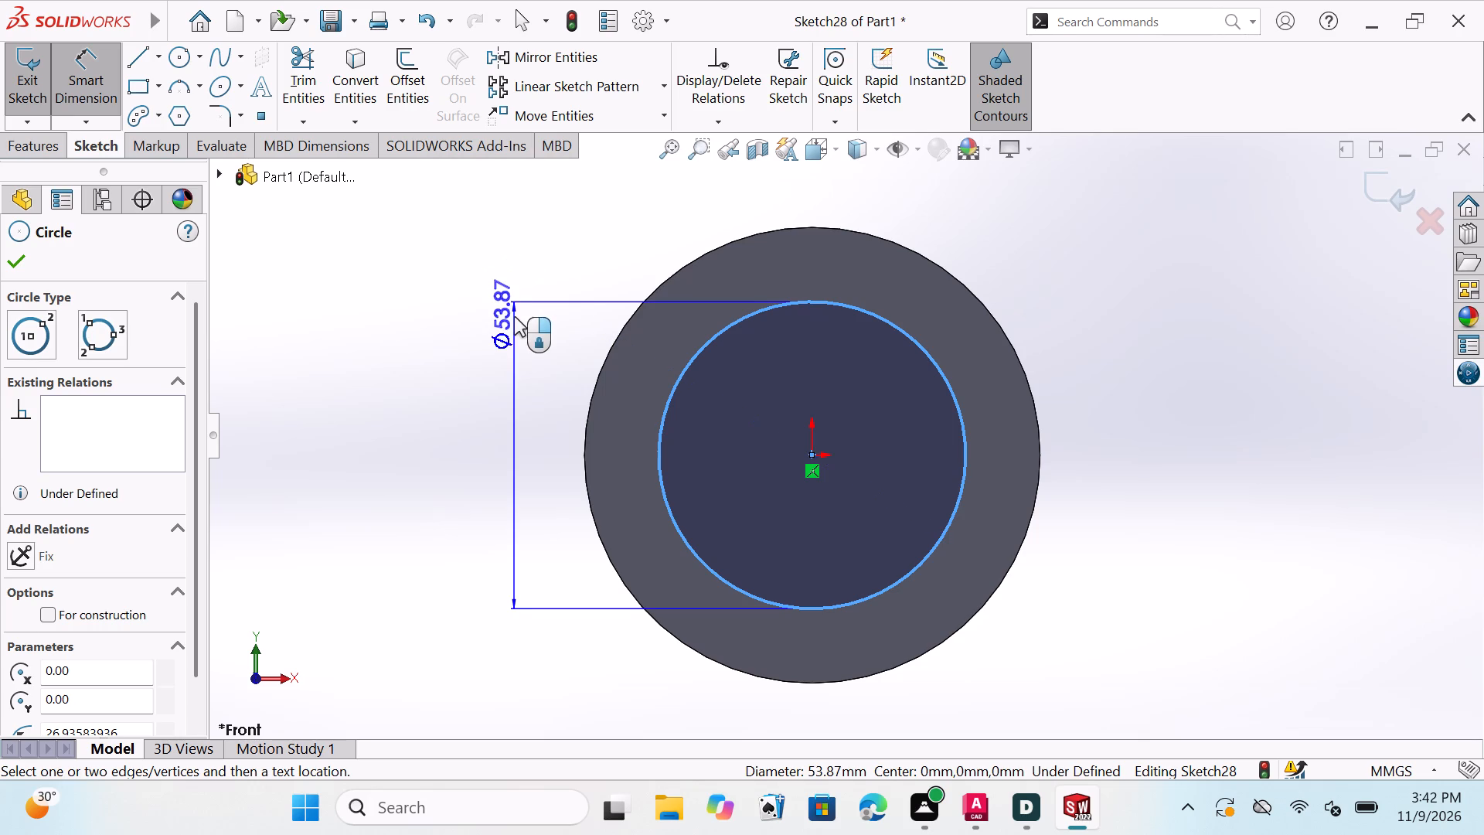
double_click(514, 316)
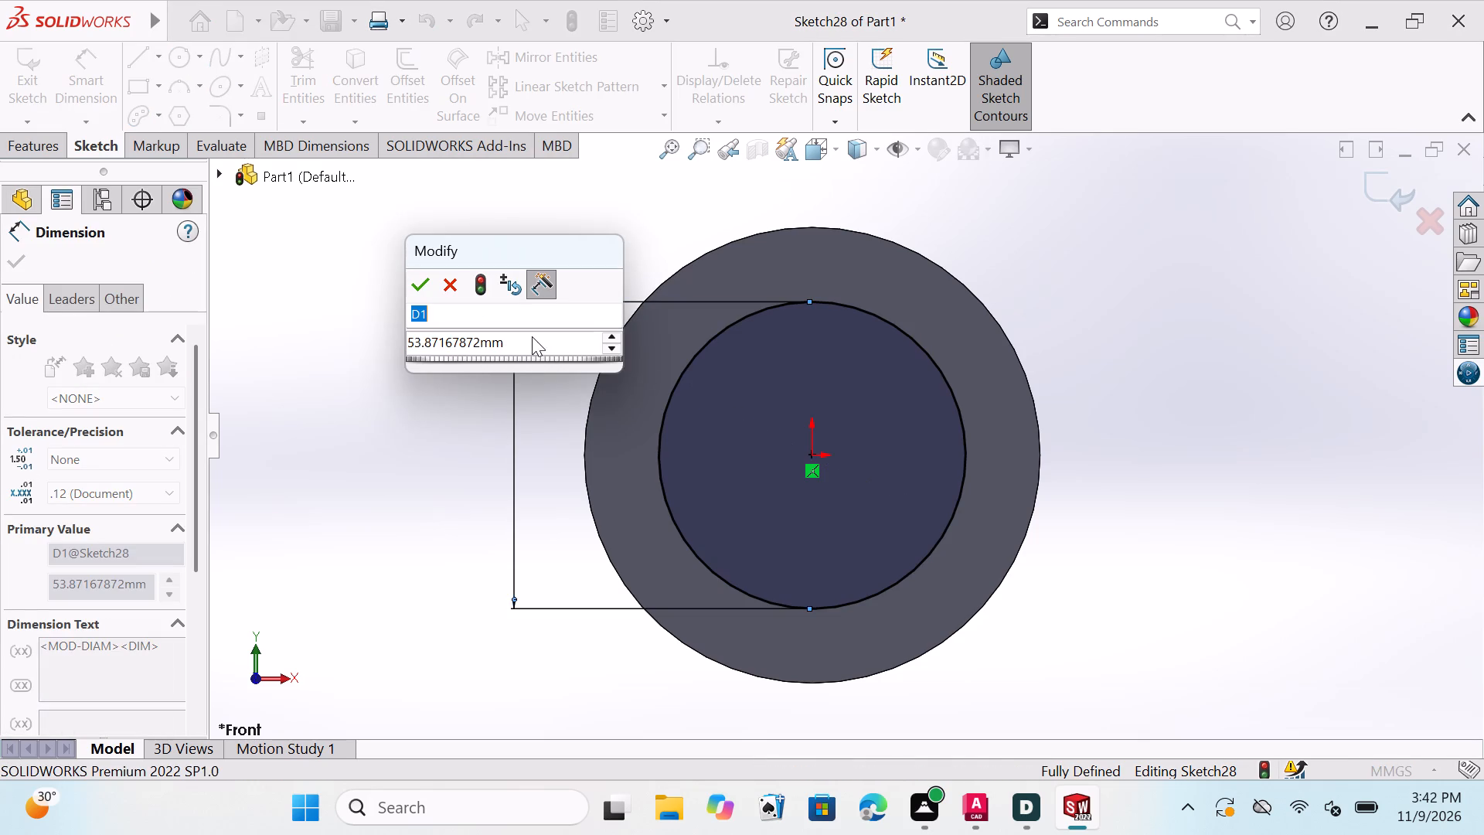
double_click(543, 334)
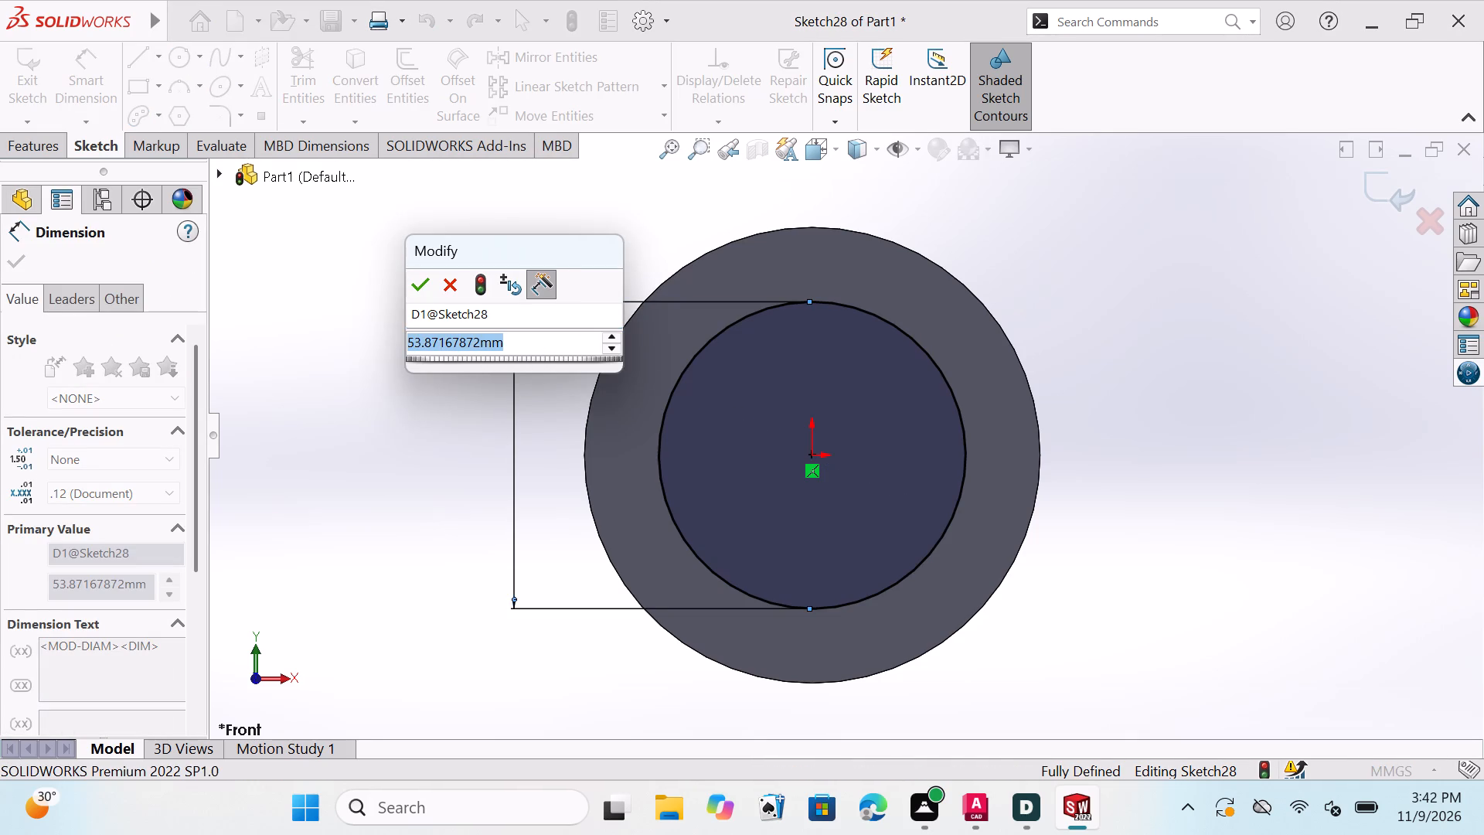
key(BackSpace)
key(4)
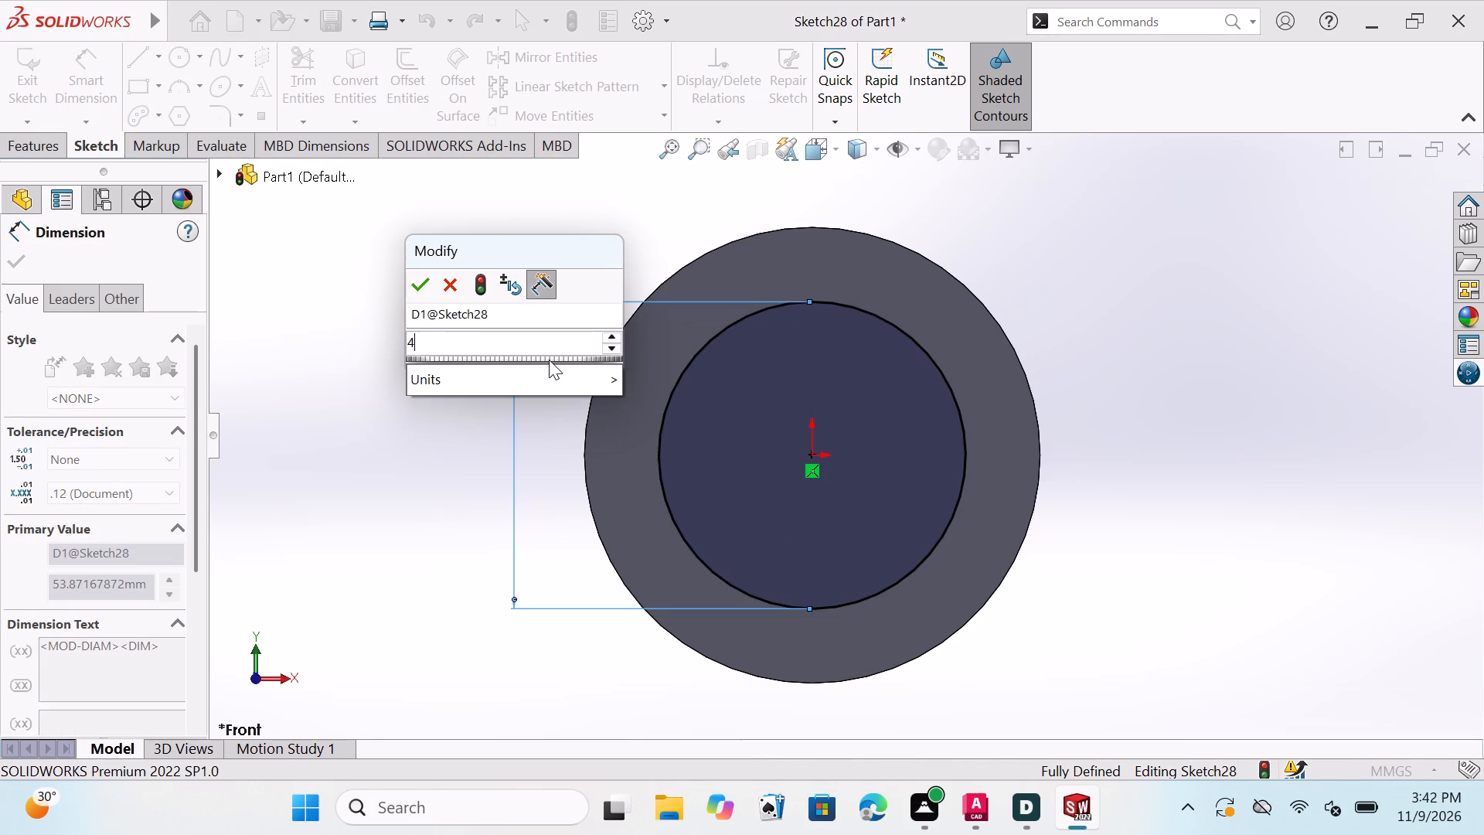
key(0)
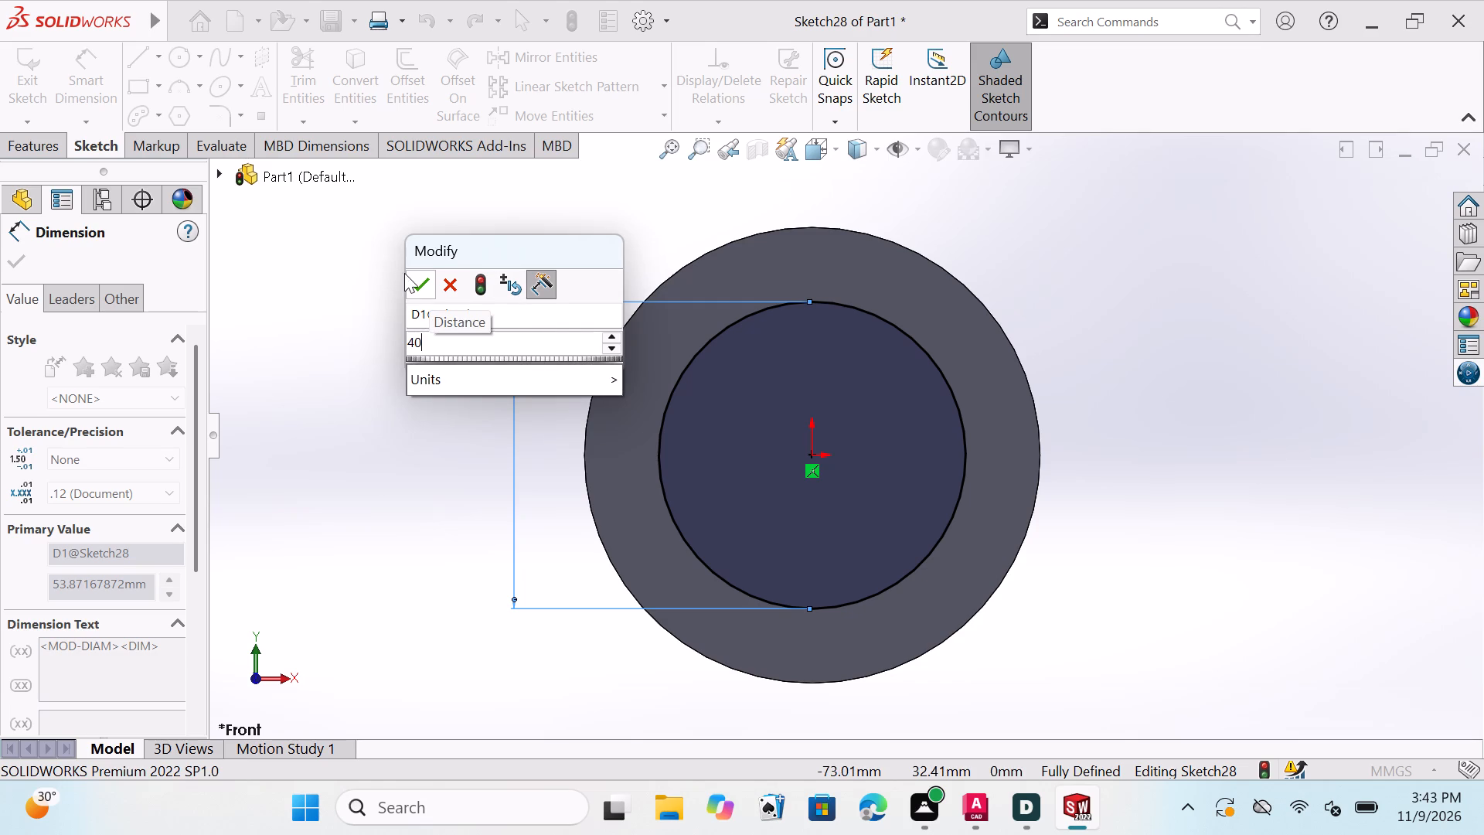
click(419, 273)
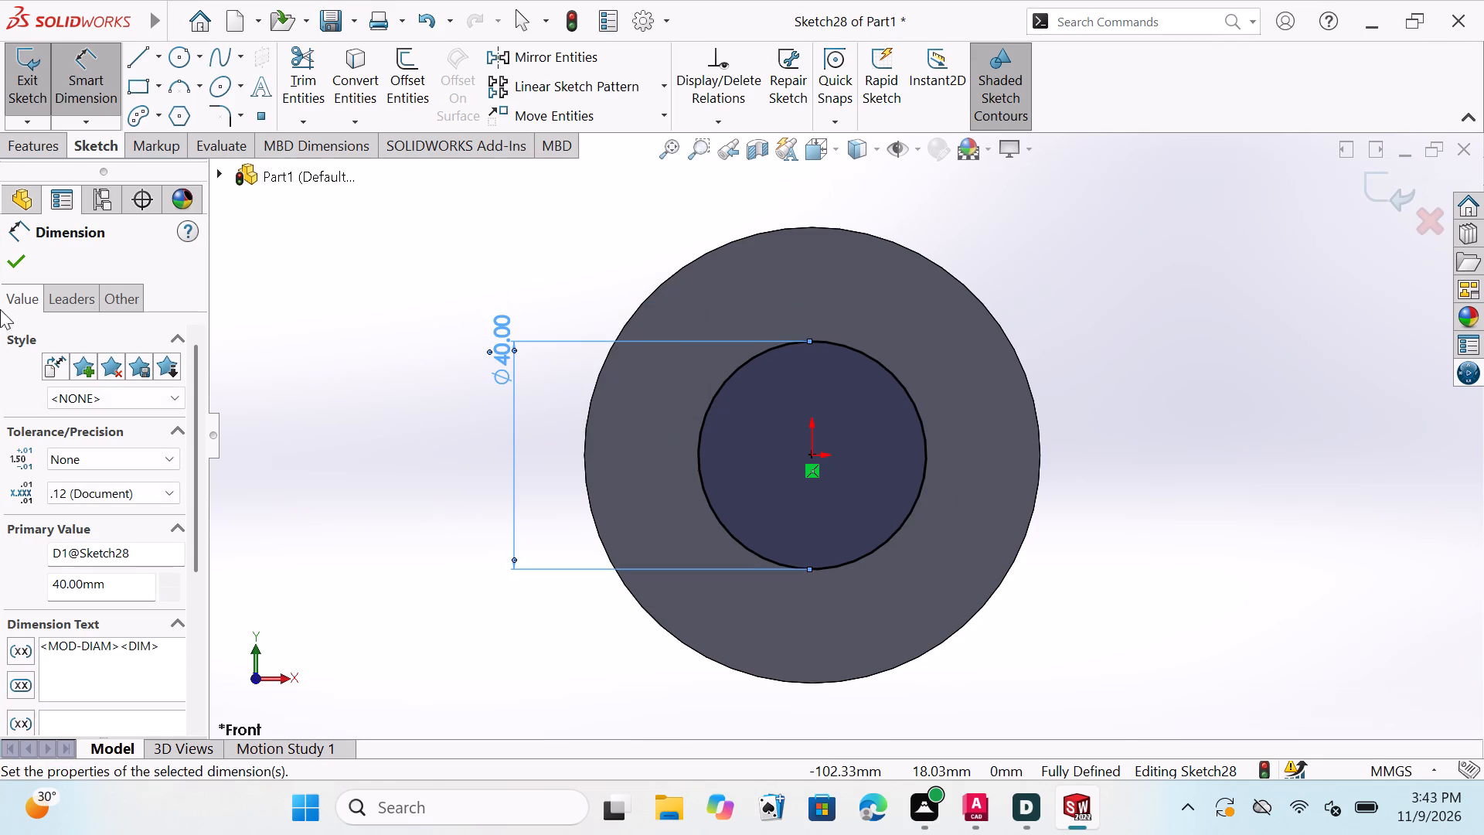
click(17, 257)
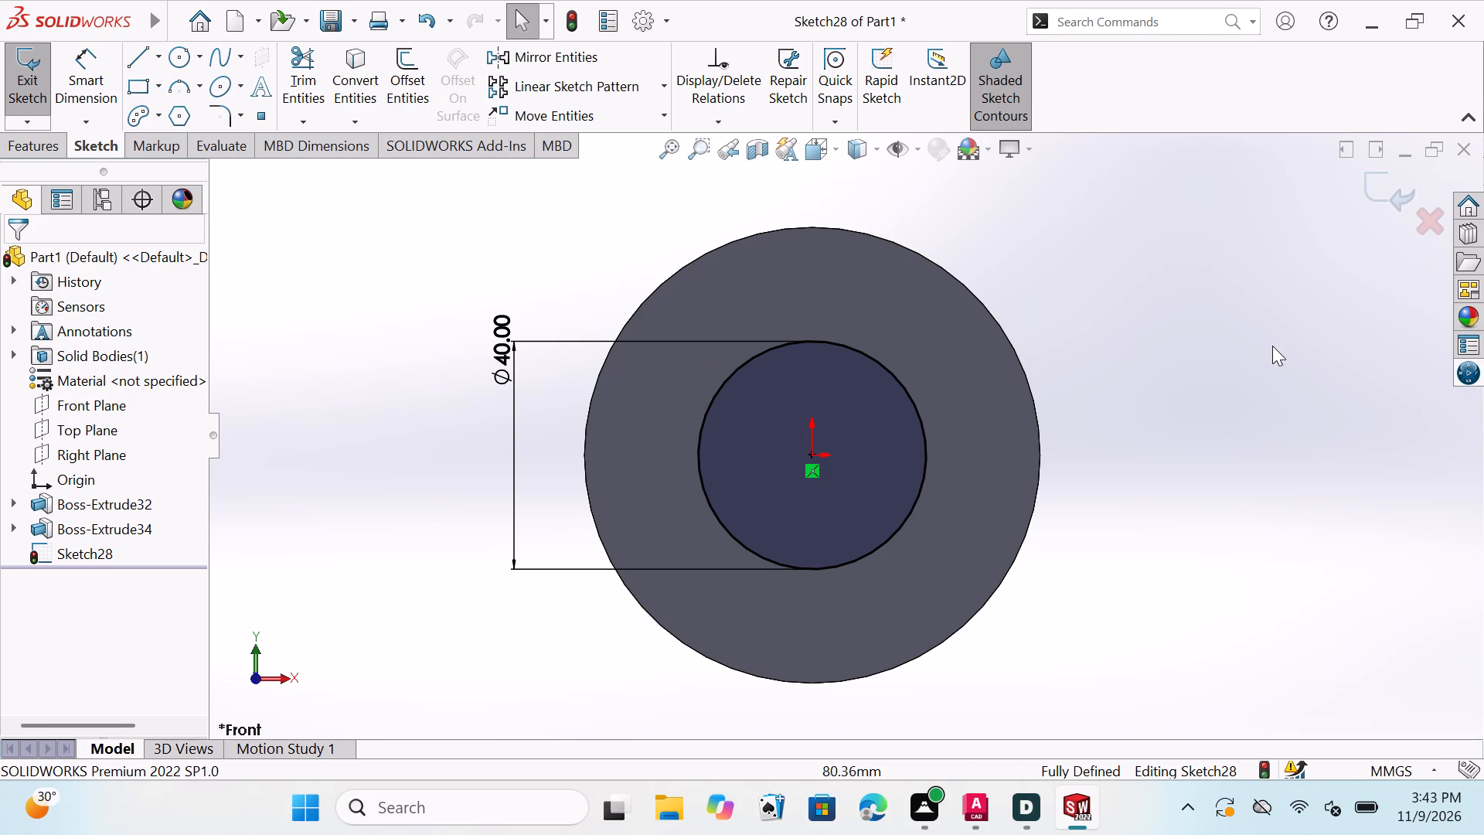
Extrude the 40 mm circle as a merged blind boss 60 mm deep, with the direction reversed to run back through the disc.
middle_drag(1262, 366, 1172, 434)
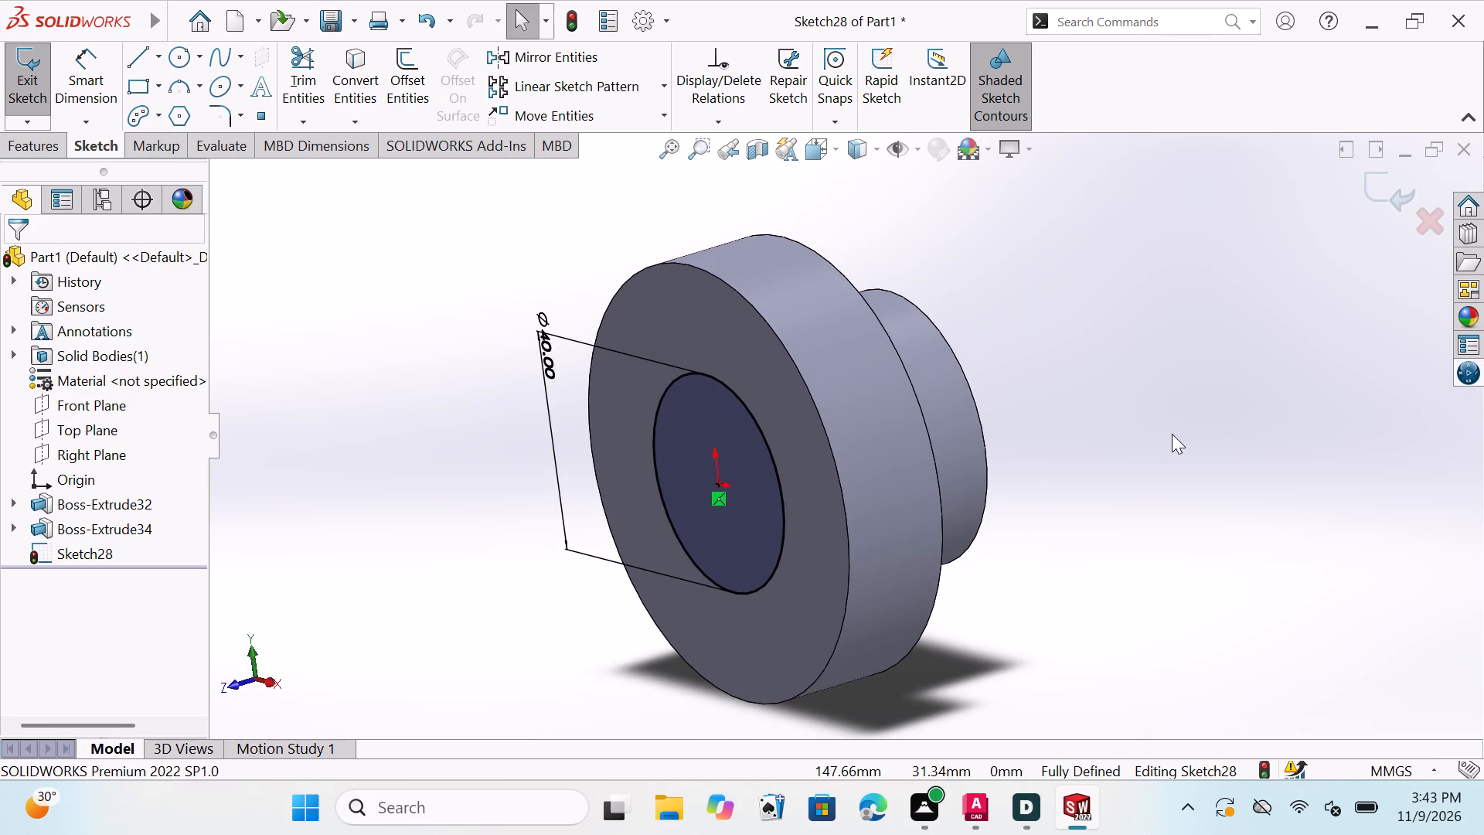
click(34, 146)
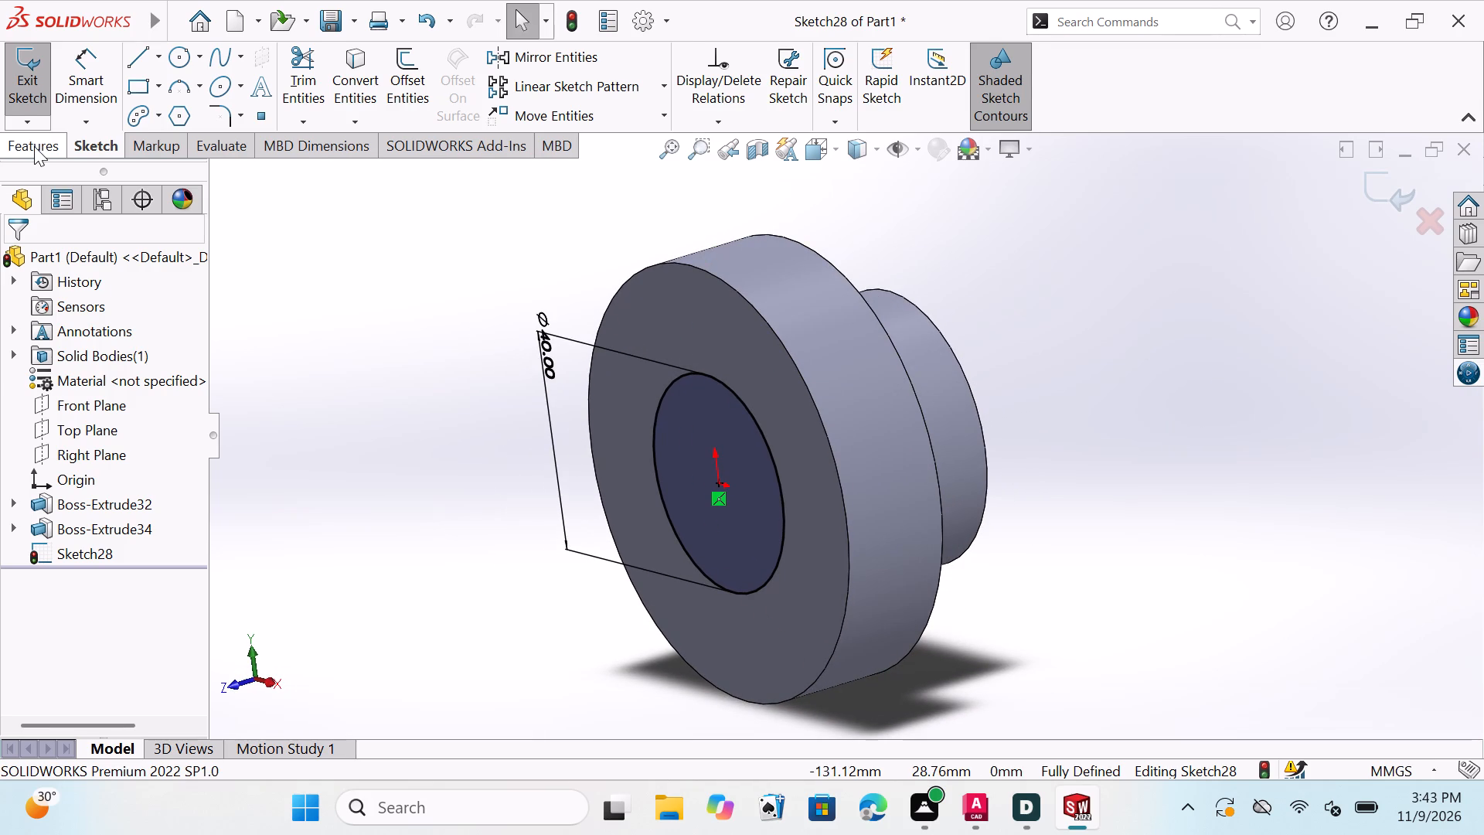
click(36, 89)
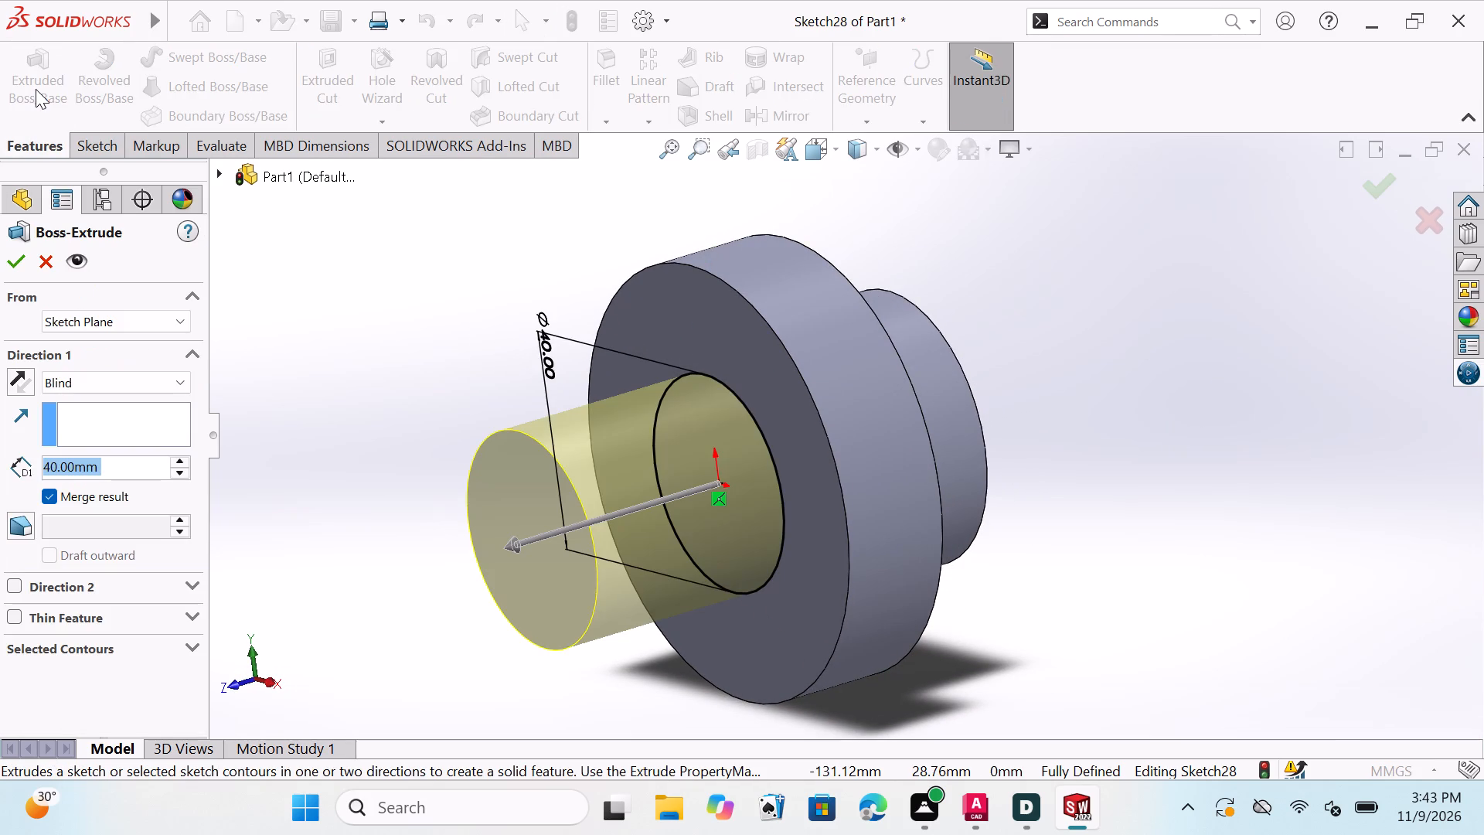
double_click(19, 375)
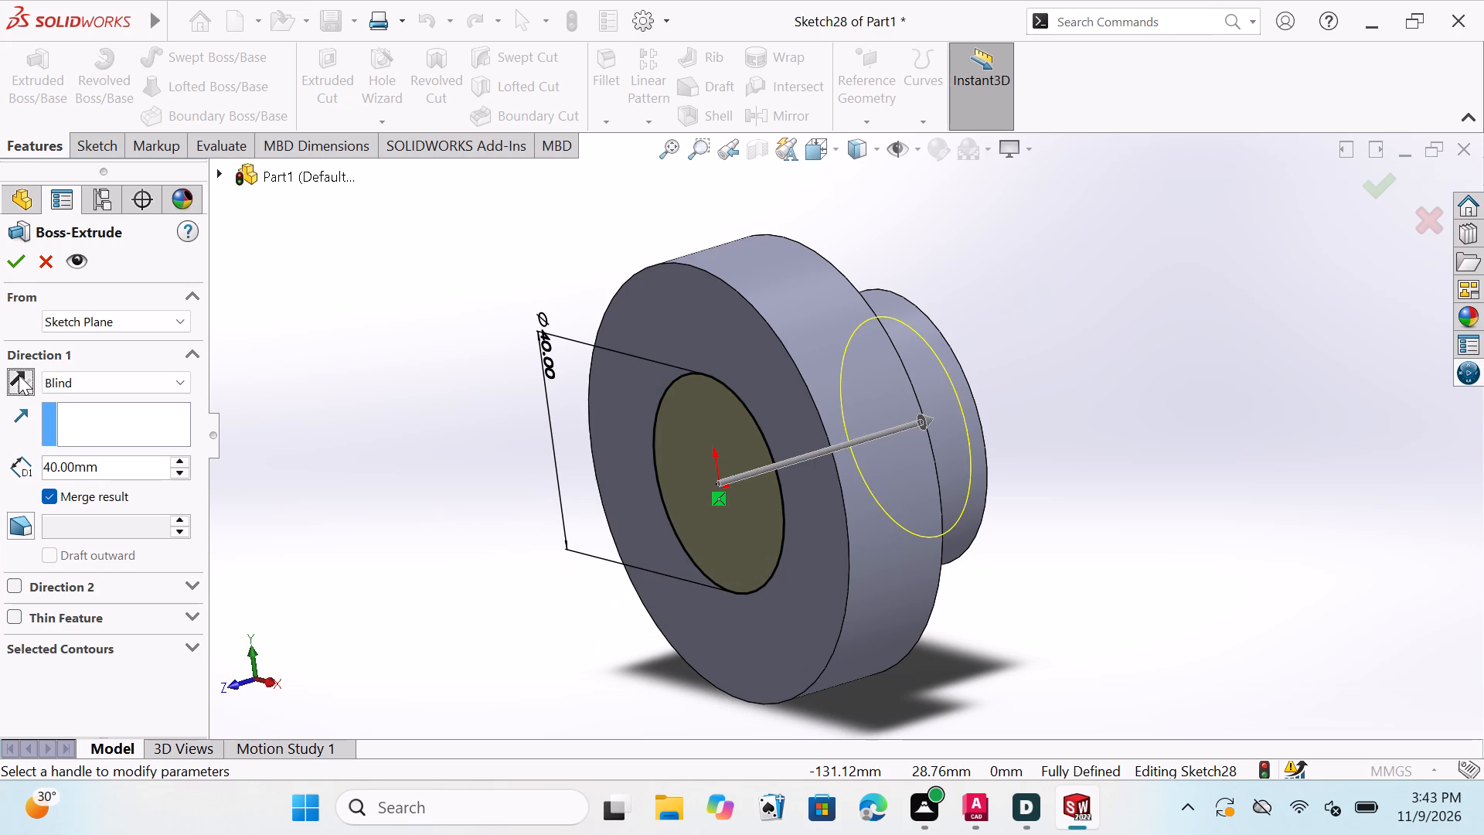
click(116, 471)
key(BackSpace)
key(BackSpace)
key(BackSpace)
key(BackSpace)
key(BackSpace)
key(BackSpace)
key(BackSpace)
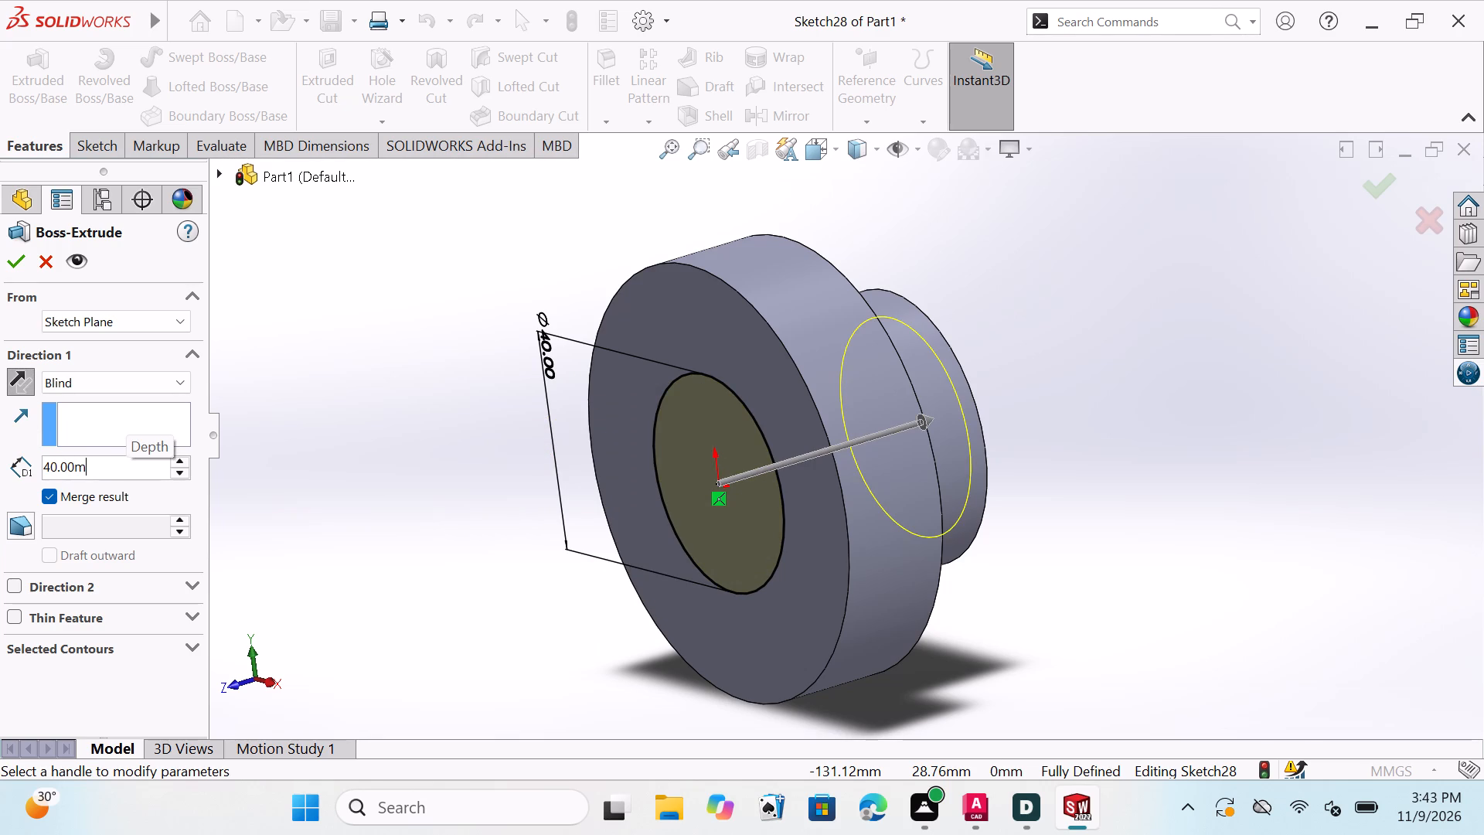
key(BackSpace)
key(6)
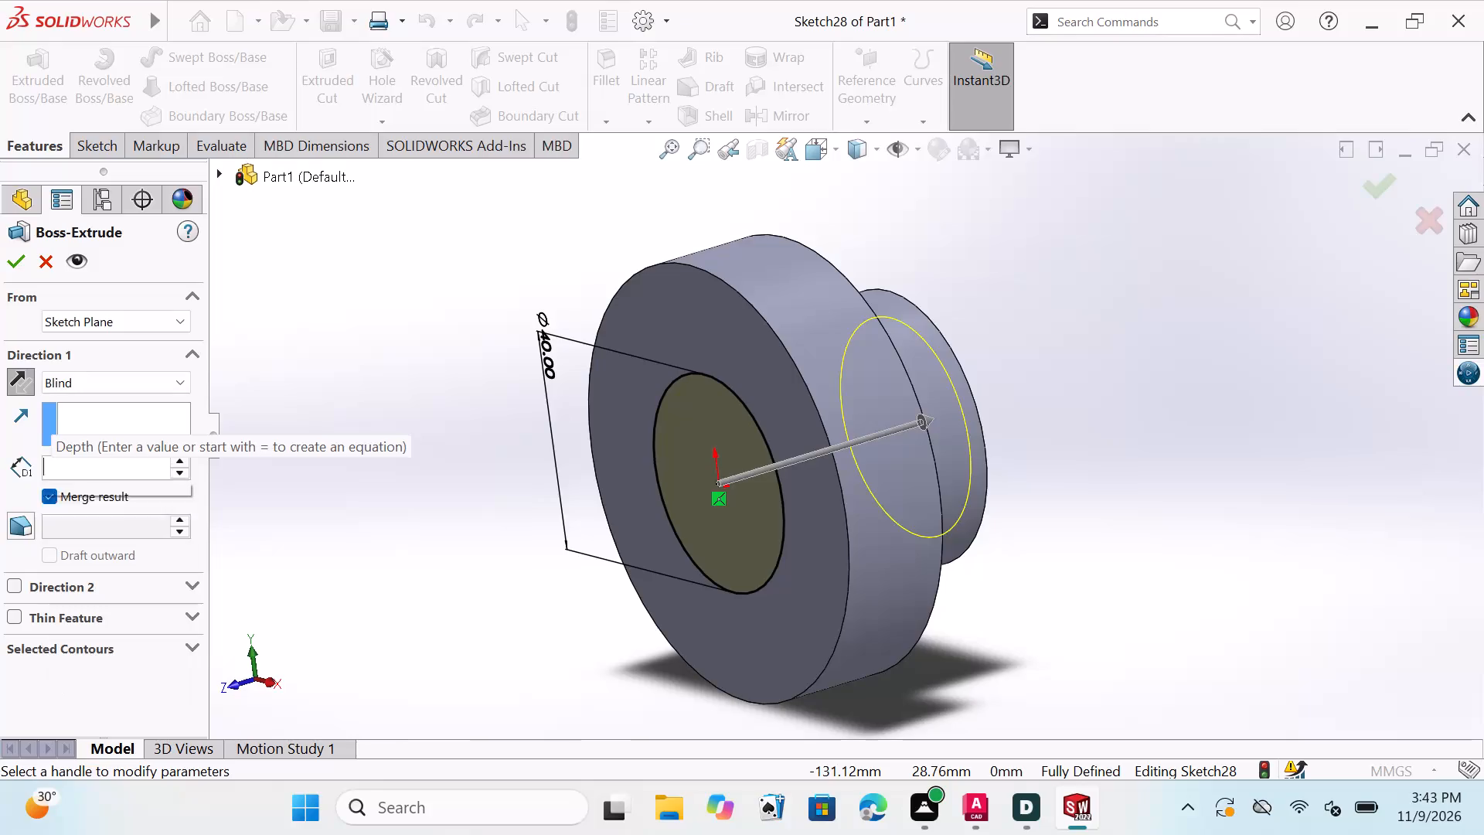
key(0)
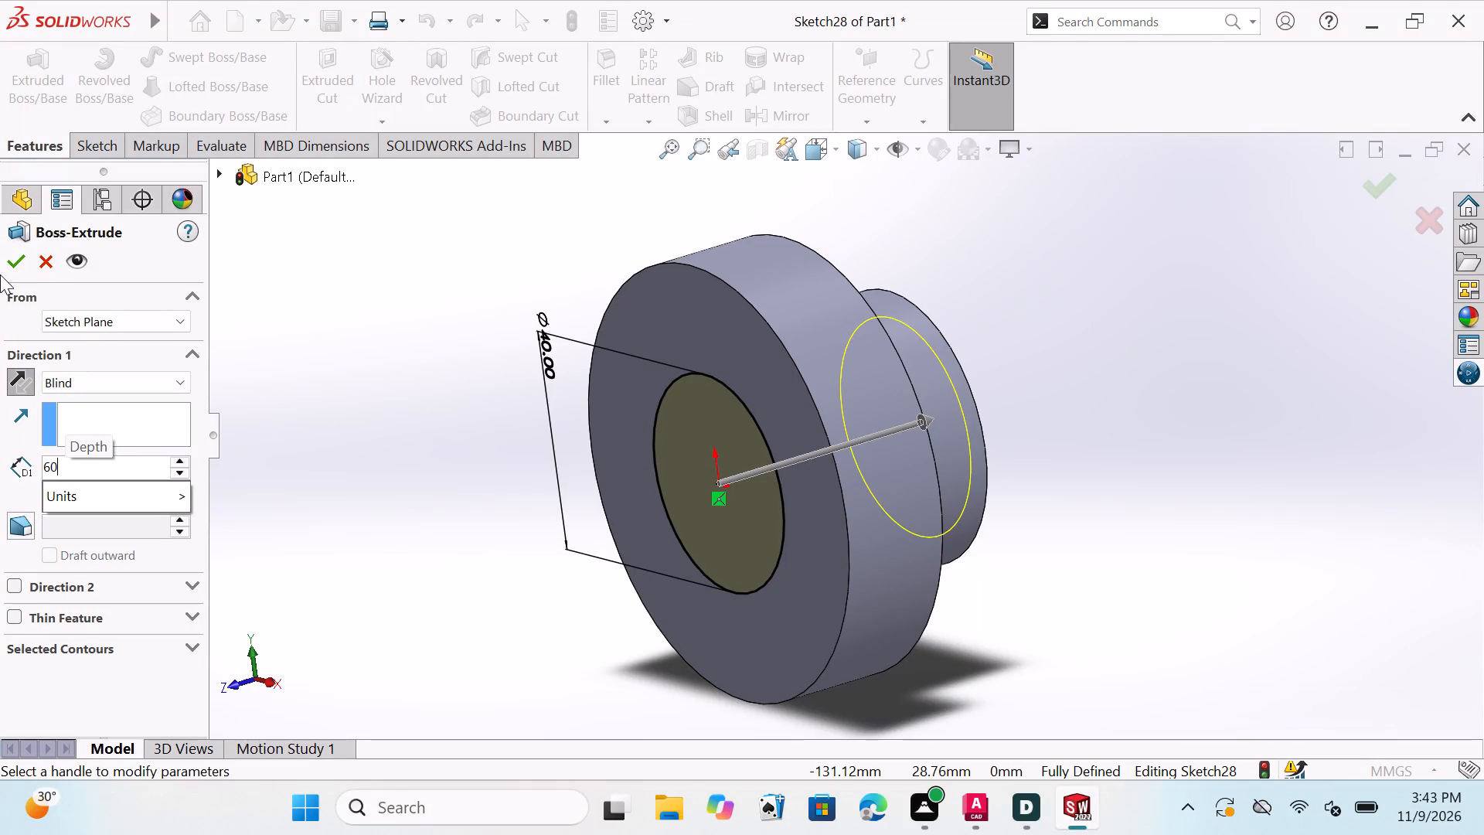
double_click(15, 254)
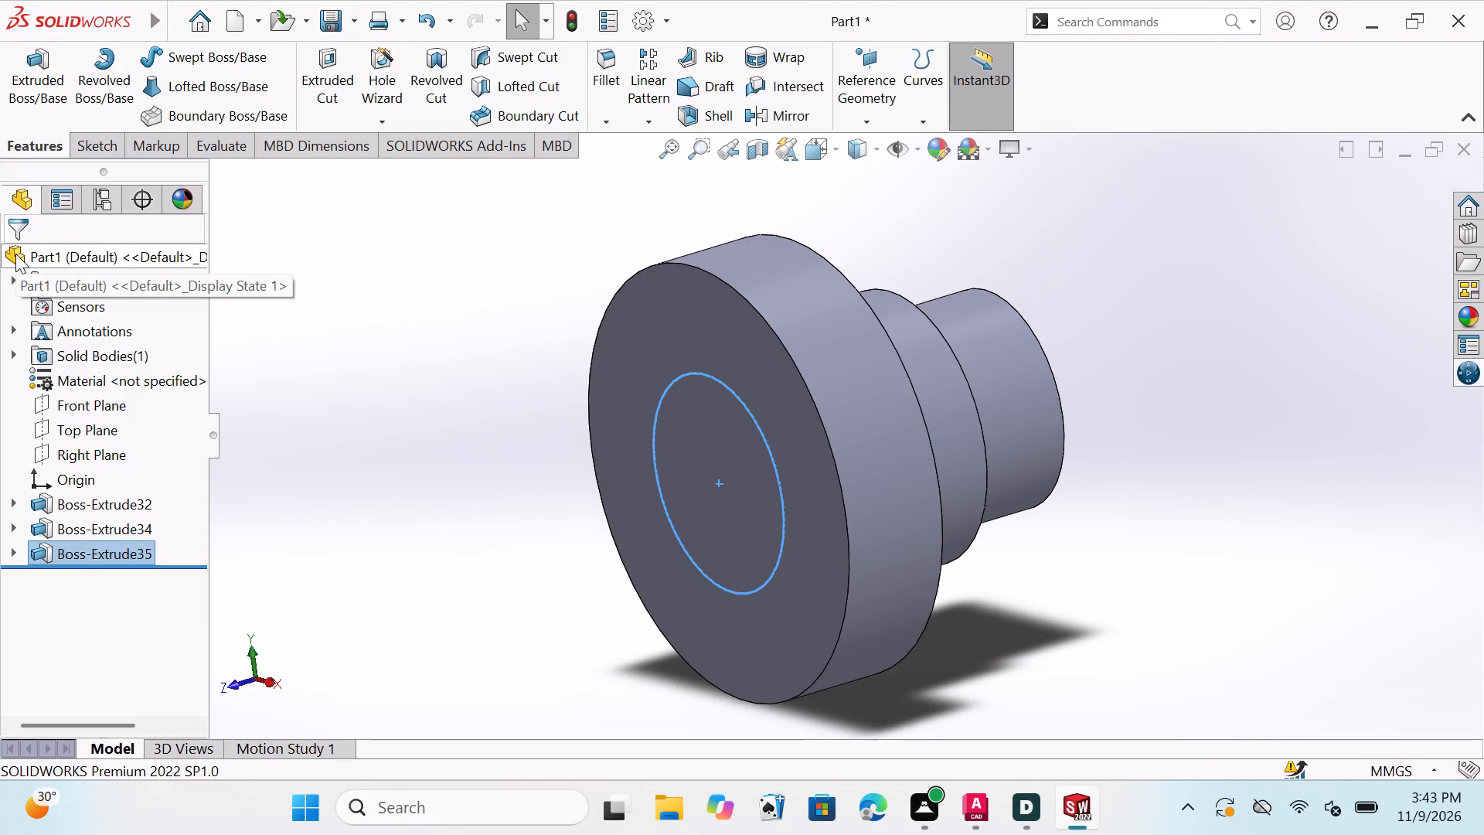
Clear the selection, pick the Front Plane and orient the view normal to it so the disc is seen face-on.
click(92, 140)
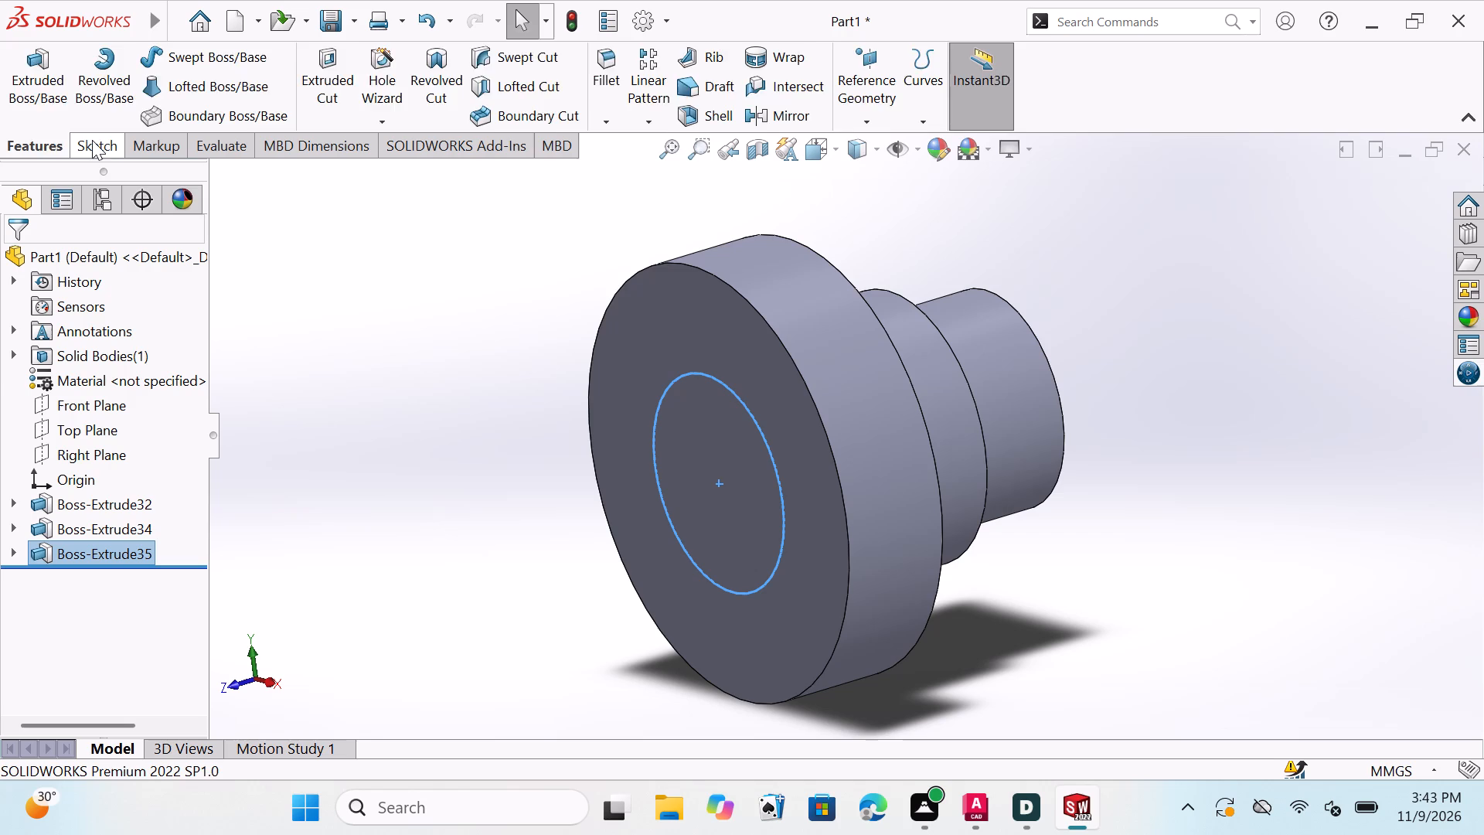
middle_drag(1195, 432, 1141, 466)
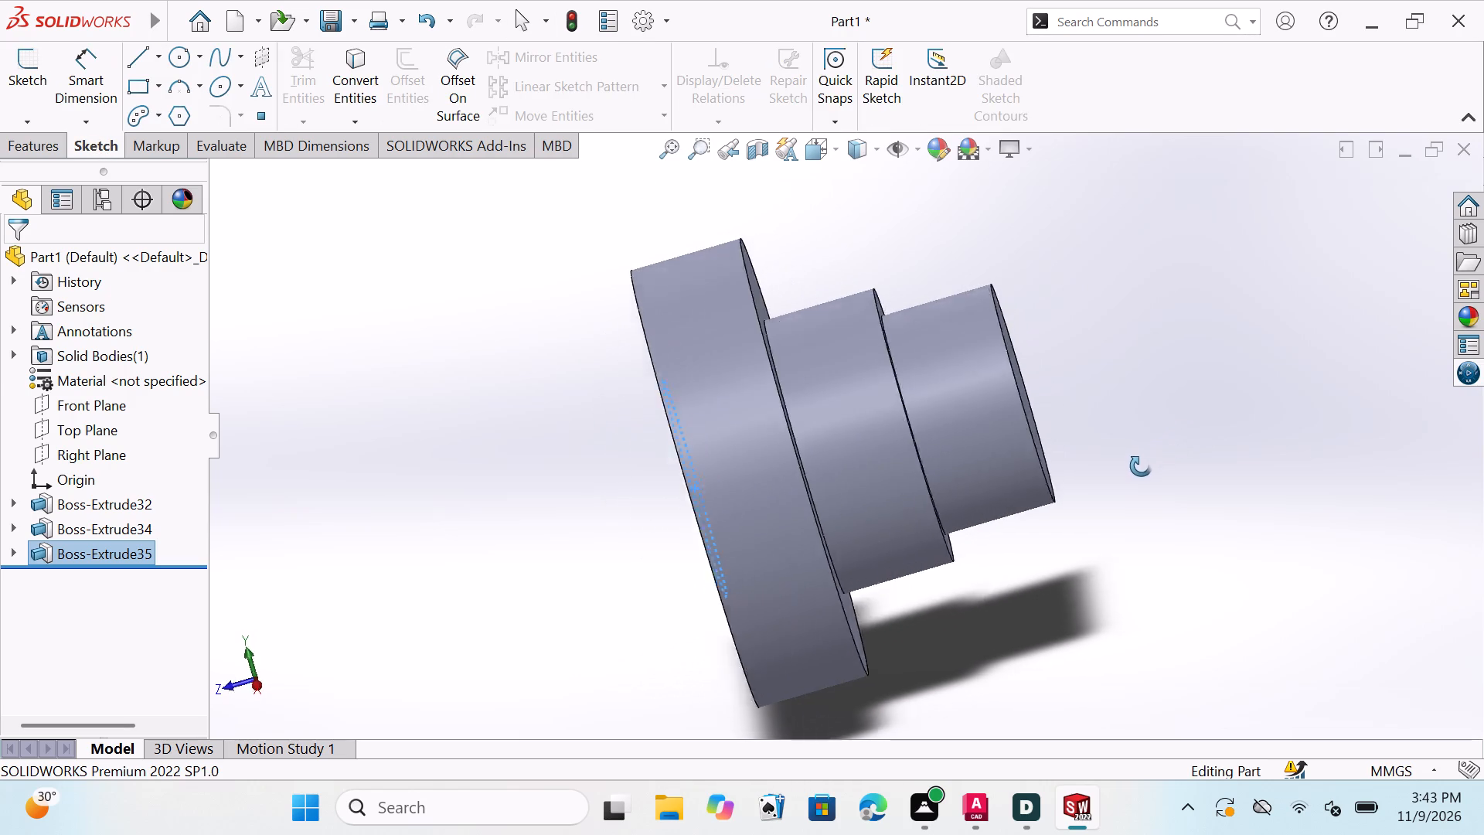
middle_drag(1141, 466, 1203, 430)
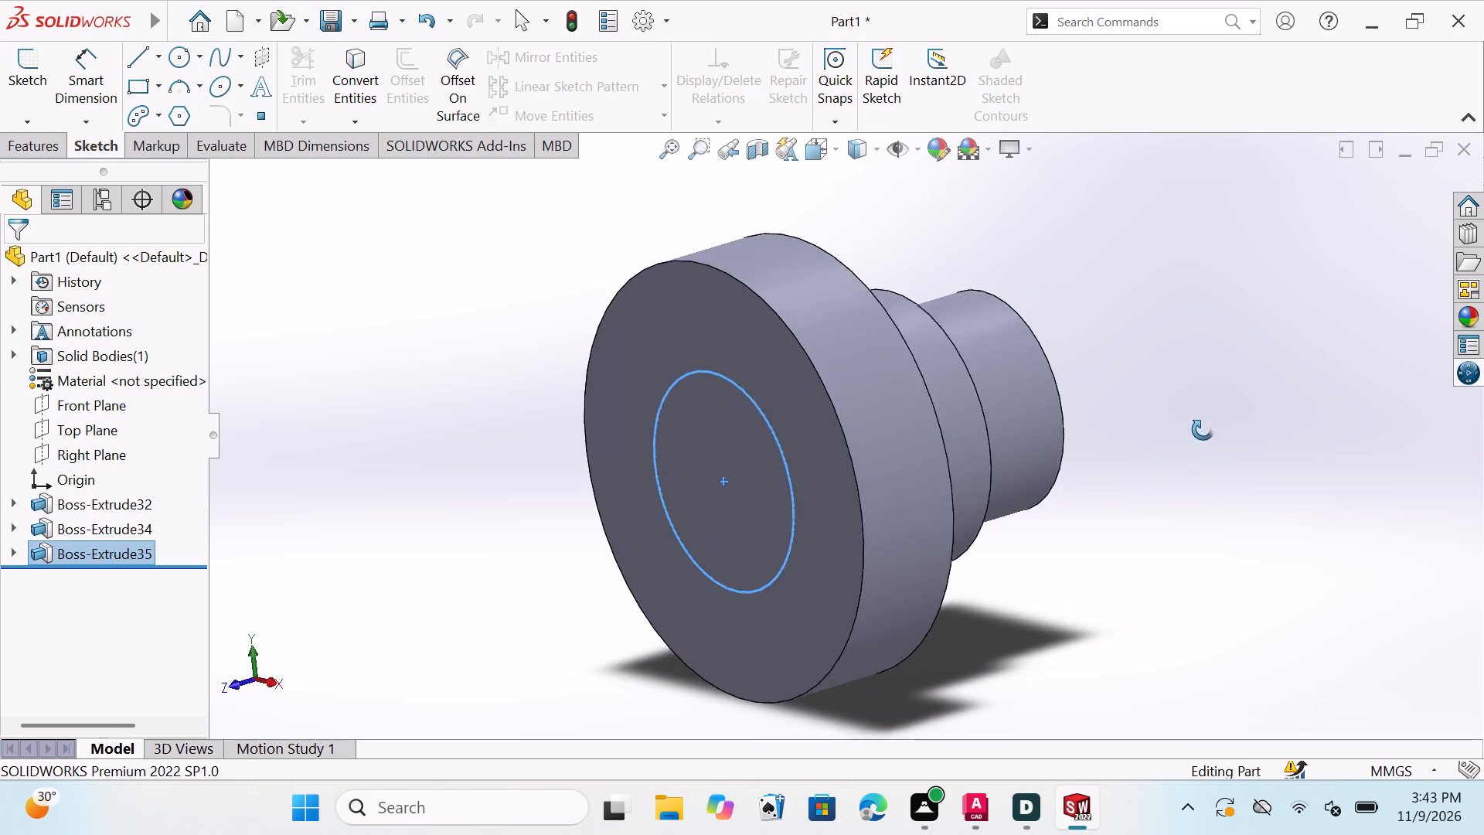
middle_drag(1203, 430, 1244, 408)
middle_drag(1239, 518, 1251, 510)
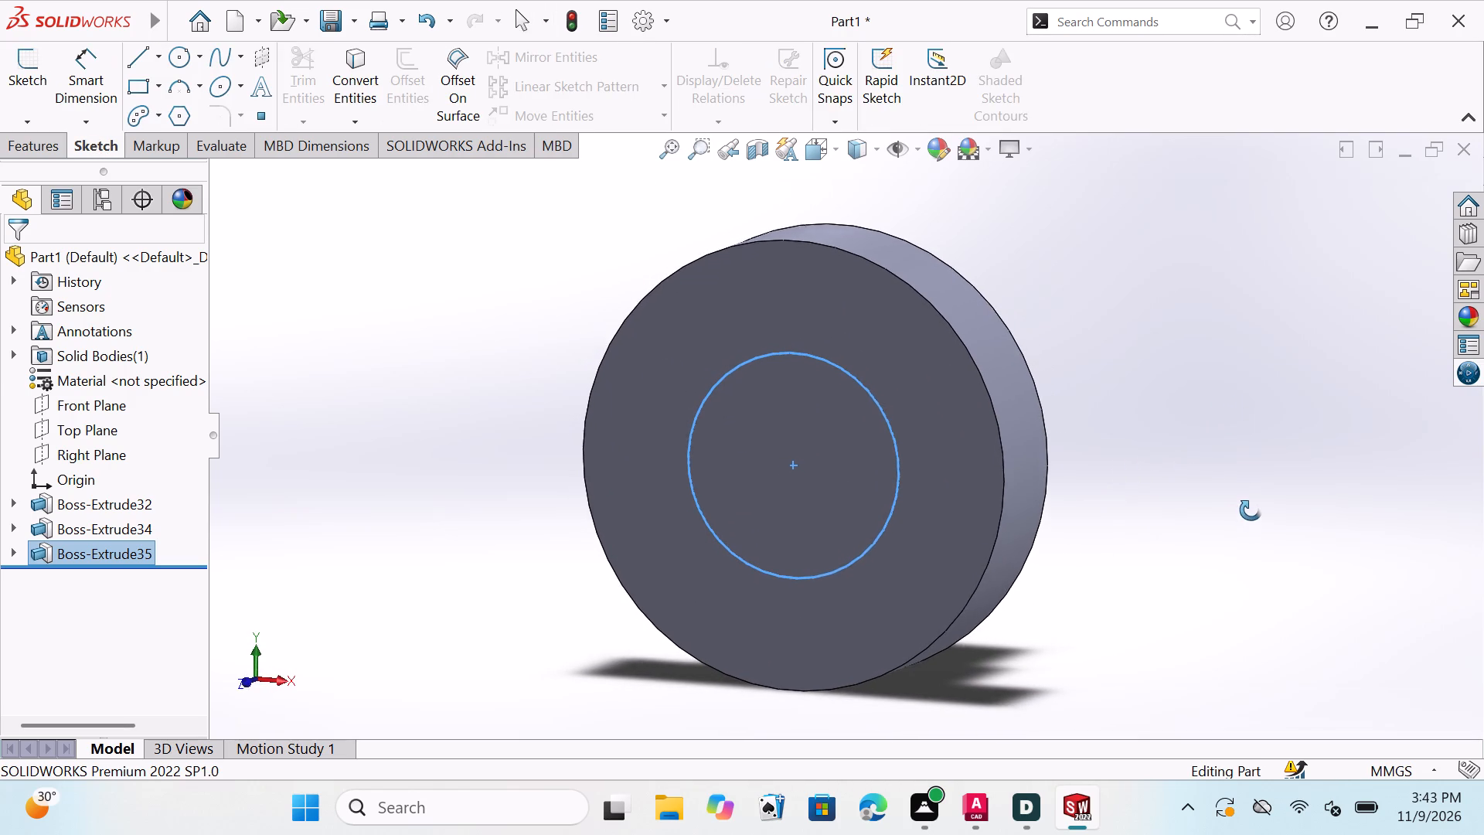
middle_drag(1251, 510, 1255, 509)
key(Escape)
key(Escape)
key(Escape)
key(Escape)
key(Escape)
key(Escape)
key(Escape)
key(Escape)
key(Escape)
key(Escape)
key(Escape)
key(Escape)
key(Escape)
key(Escape)
key(Escape)
key(Escape)
key(Escape)
key(Escape)
key(Escape)
key(Escape)
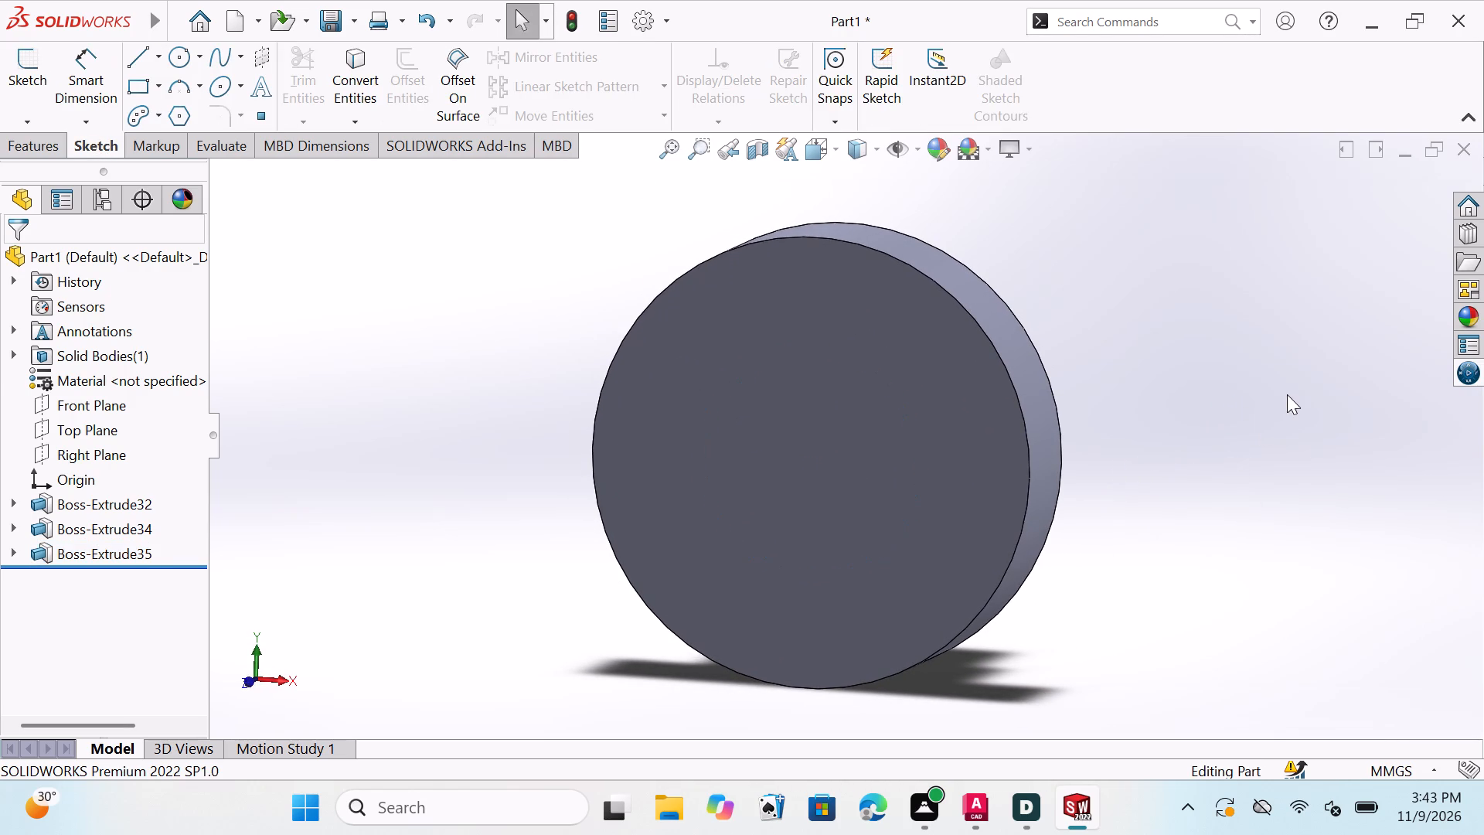
key(Escape)
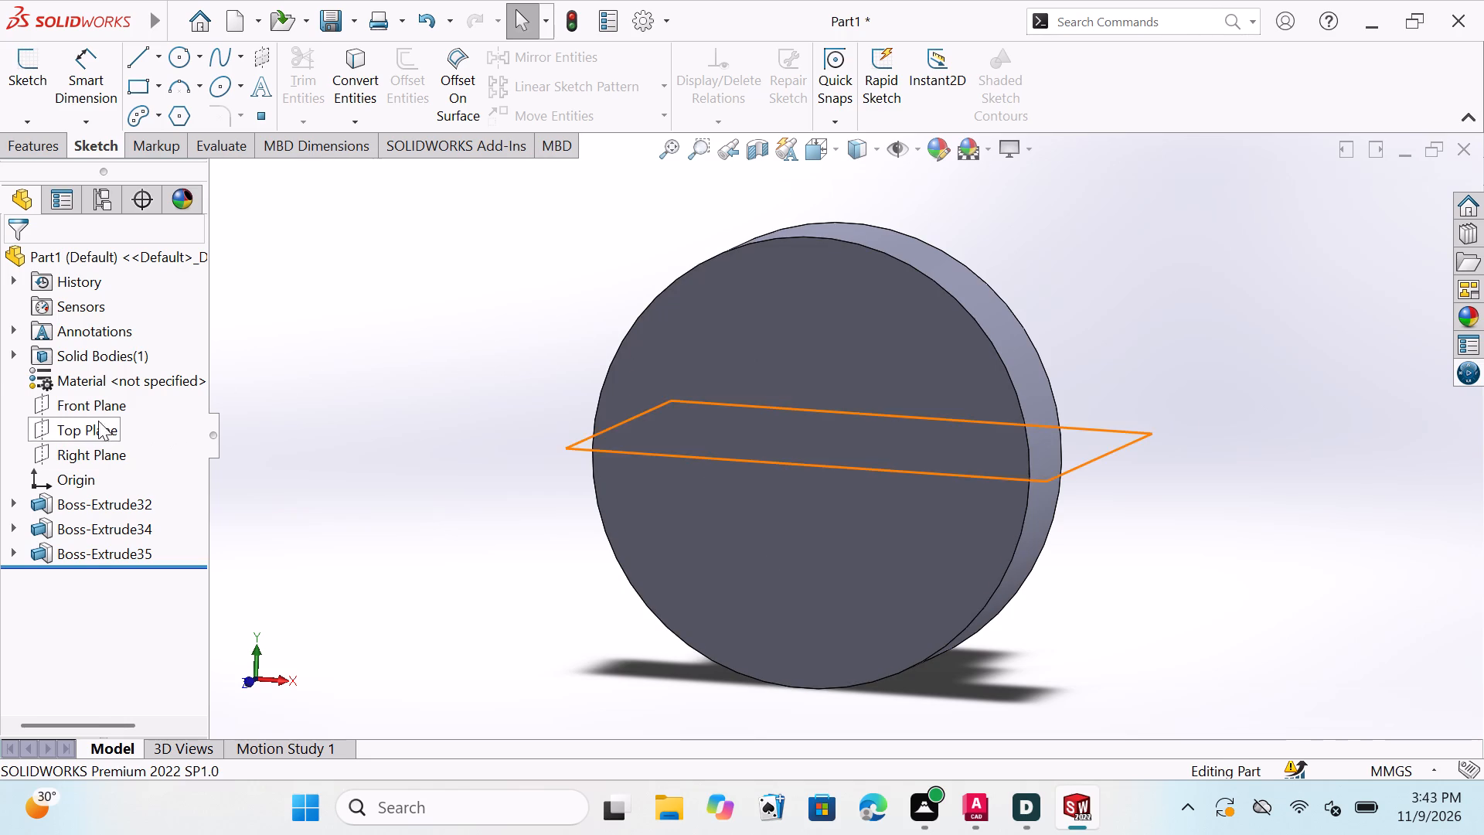
click(121, 397)
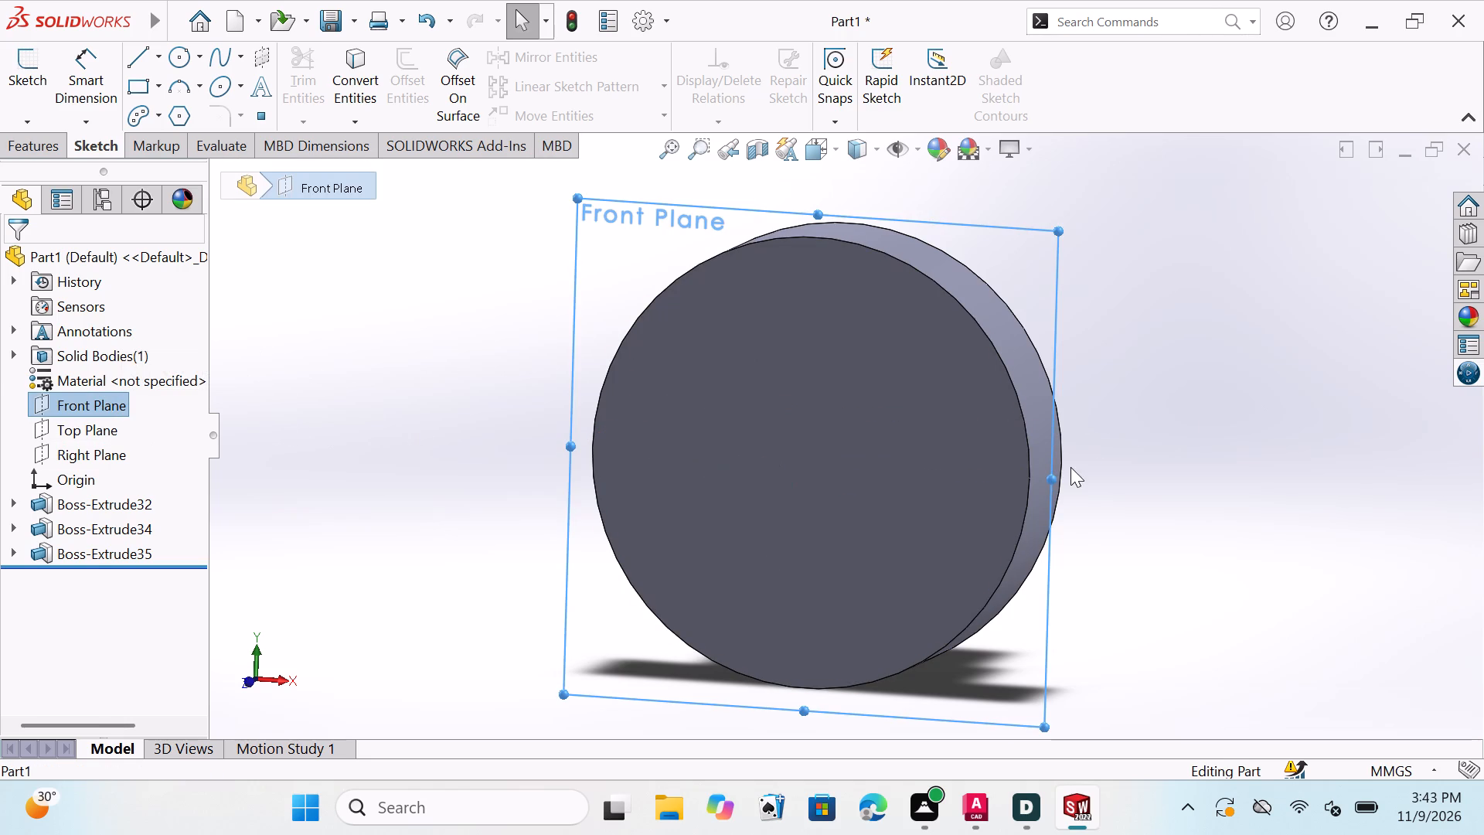
double_click(819, 154)
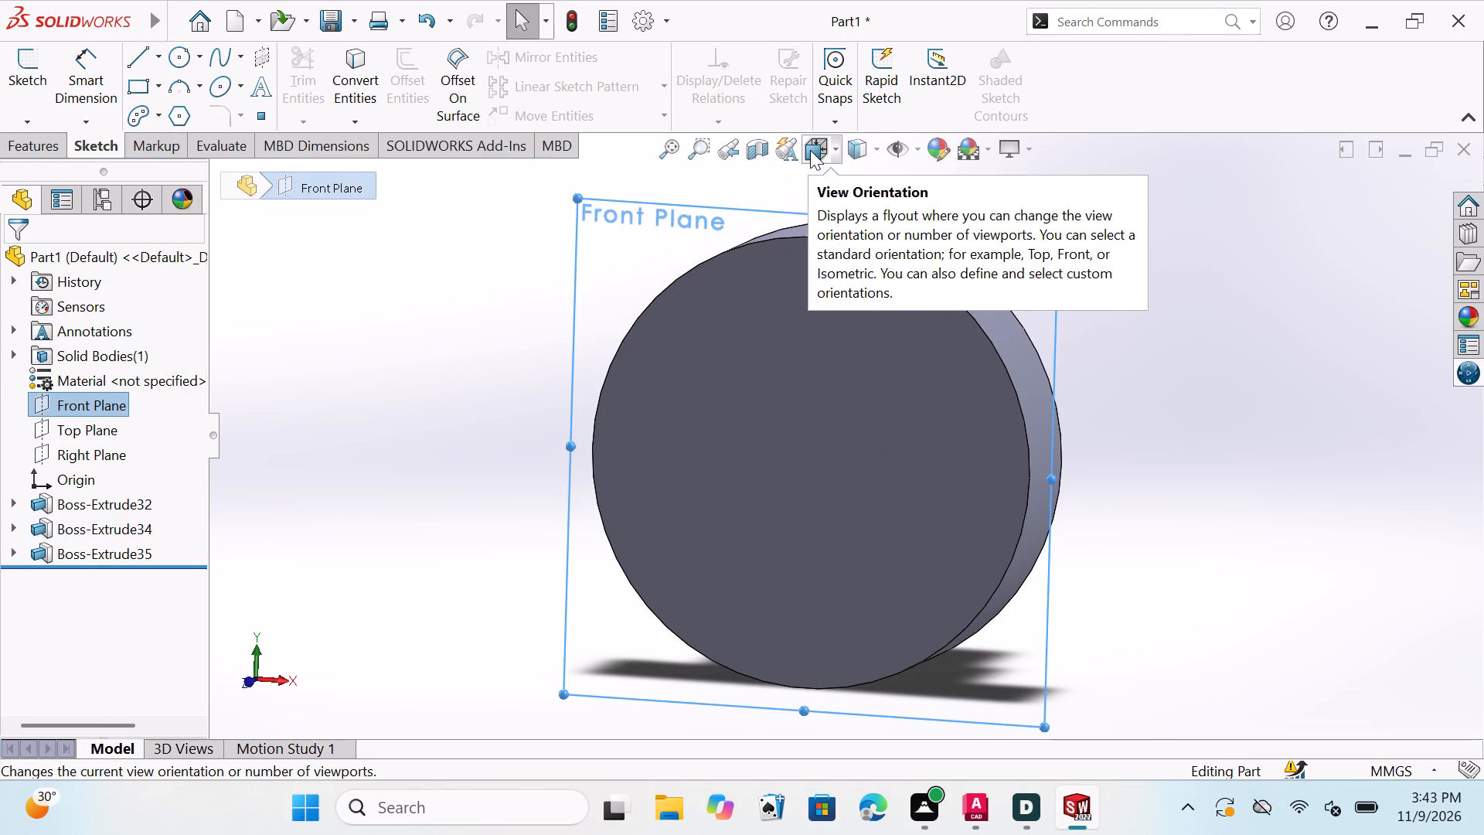
double_click(810, 150)
click(819, 145)
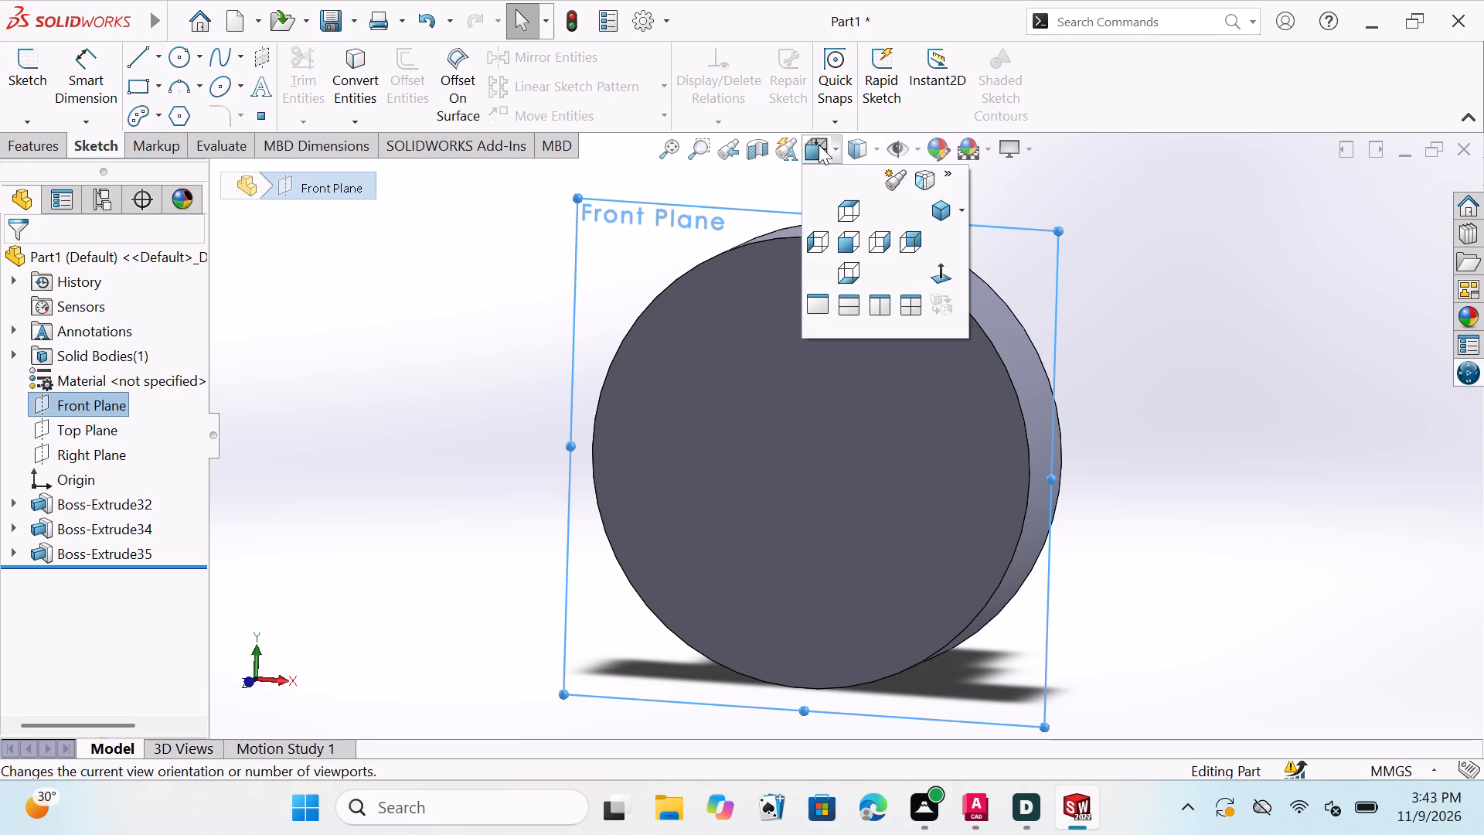
double_click(951, 271)
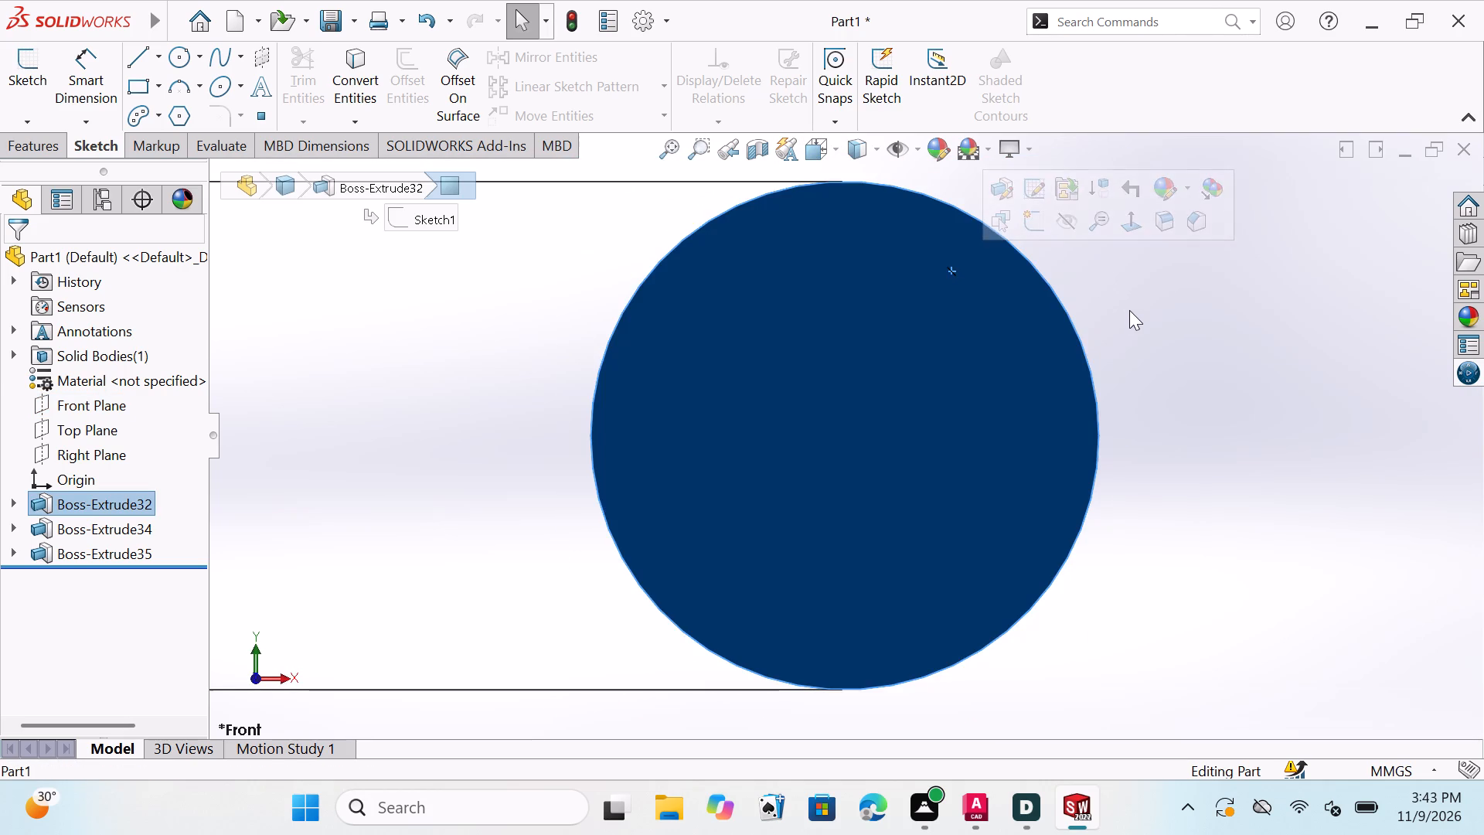
Clear the face selection and open a new circle sketch on the disc's front face.
scroll(1133, 326, up, 2)
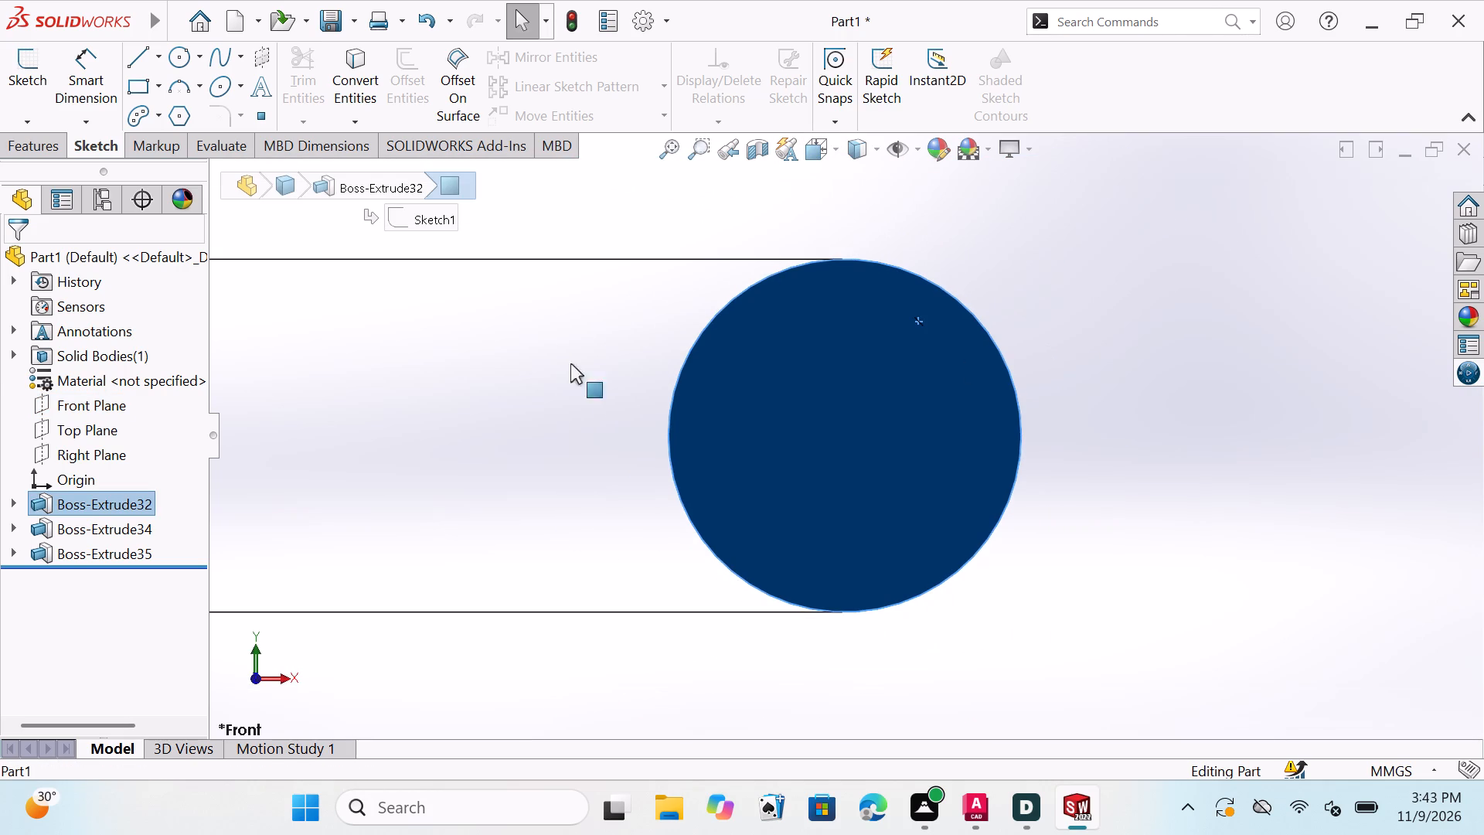
key(Escape)
key(Escape)
key(Escape)
key(Escape)
key(Escape)
key(Escape)
key(Escape)
key(Escape)
key(Escape)
key(Escape)
key(Escape)
key(Escape)
key(Escape)
key(Escape)
key(Escape)
key(Escape)
key(Escape)
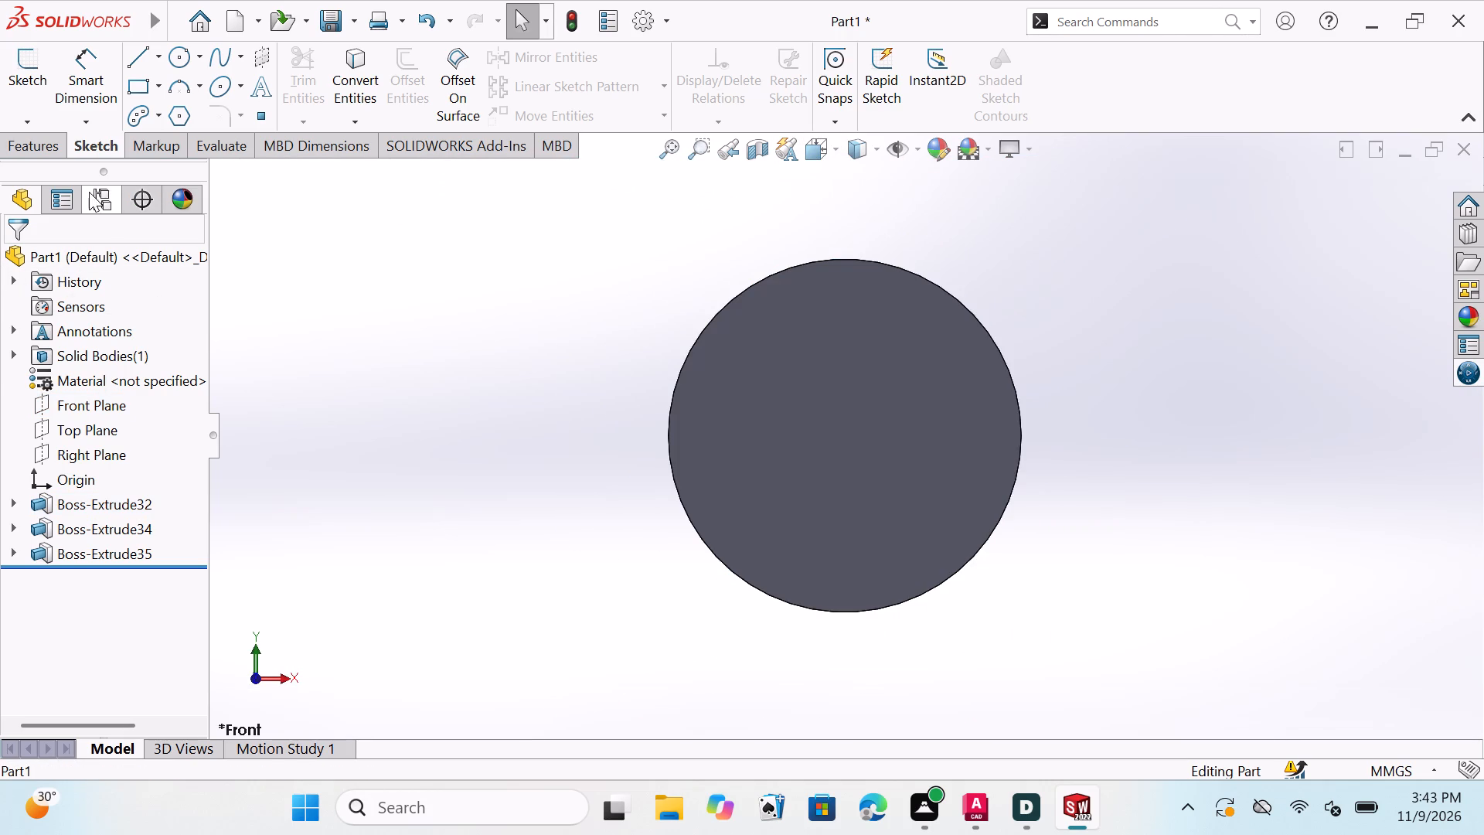
key(Escape)
click(182, 49)
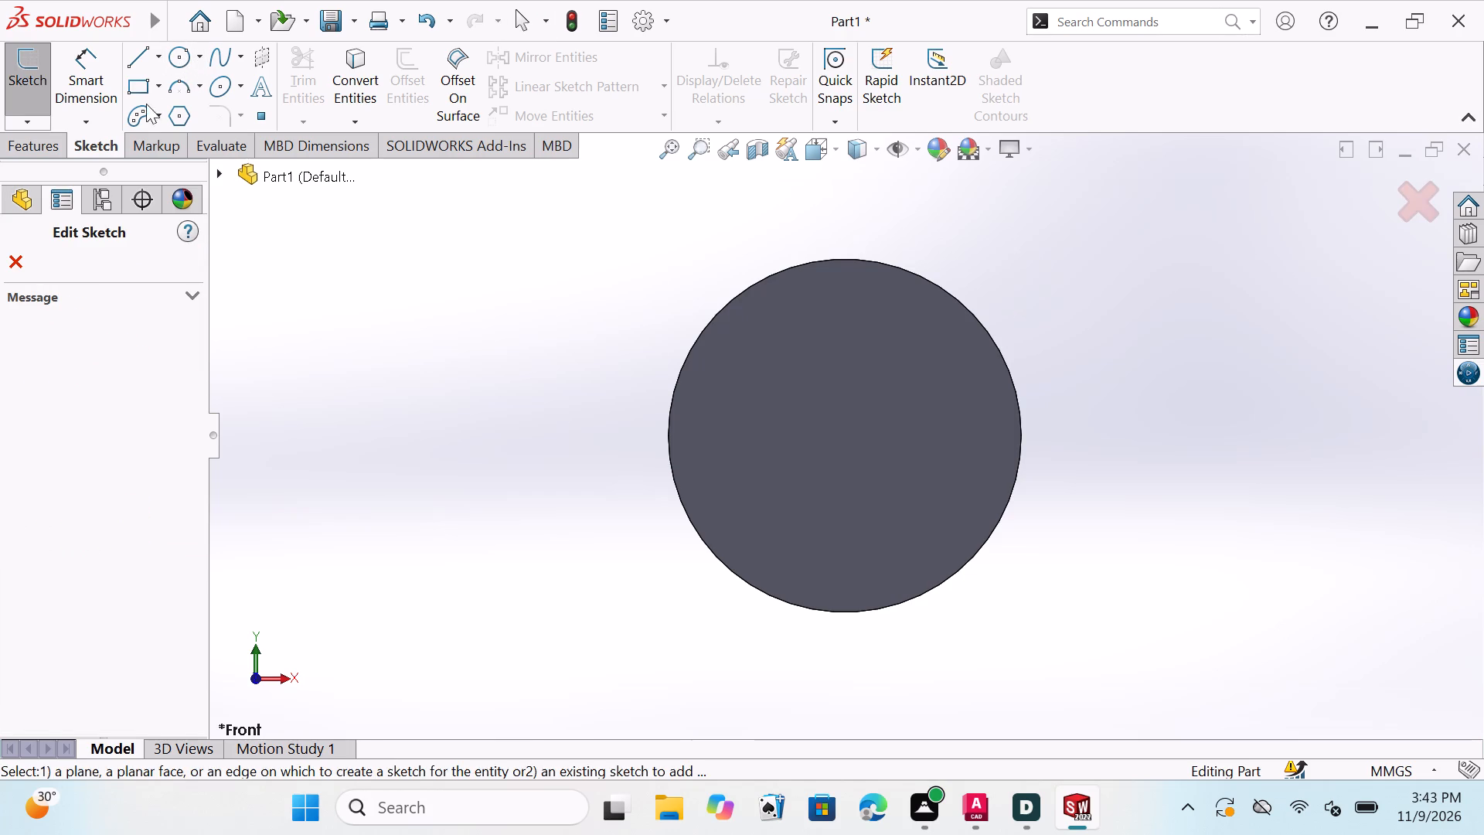
double_click(907, 411)
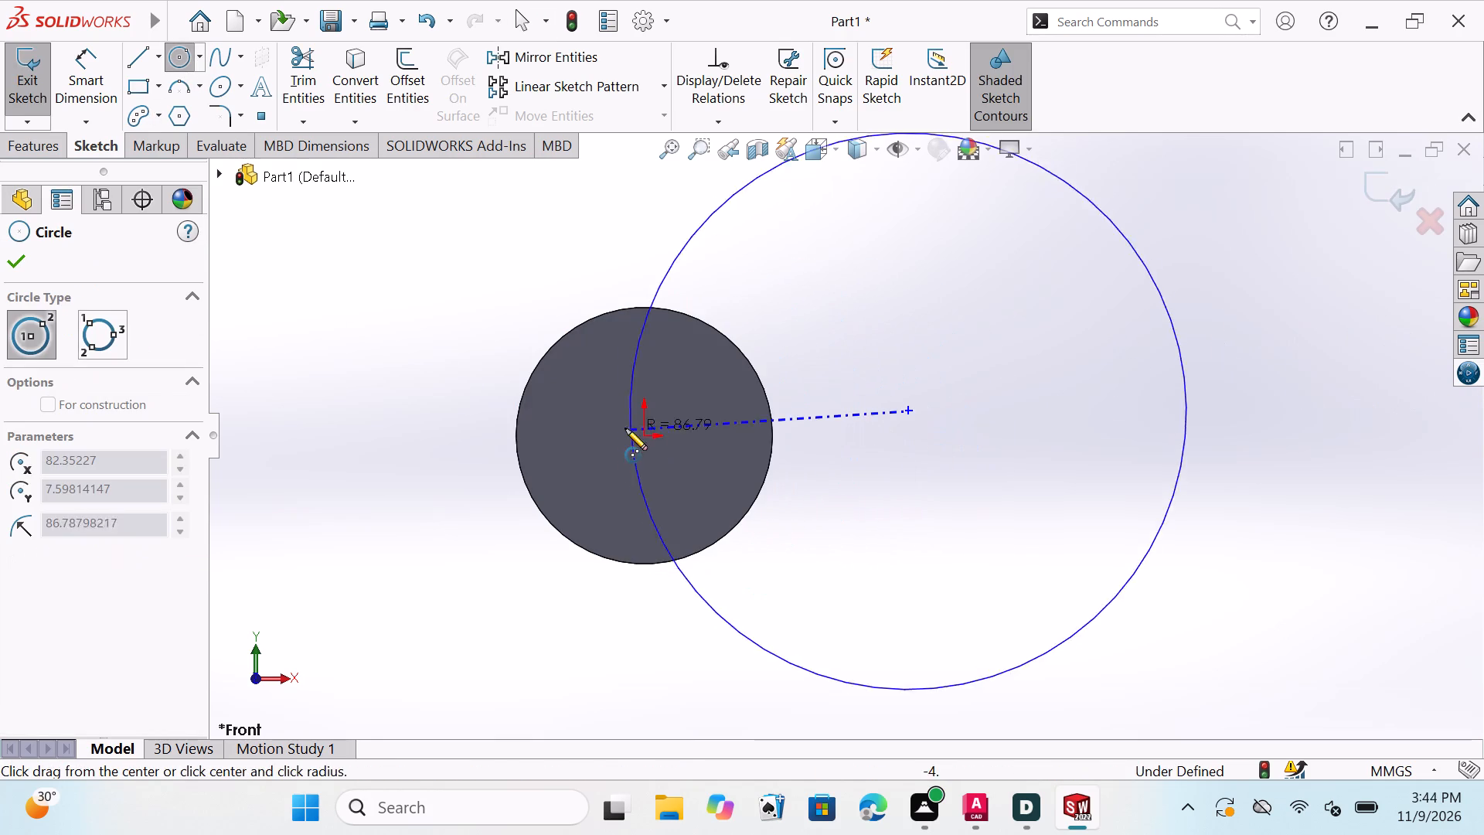
key(Escape)
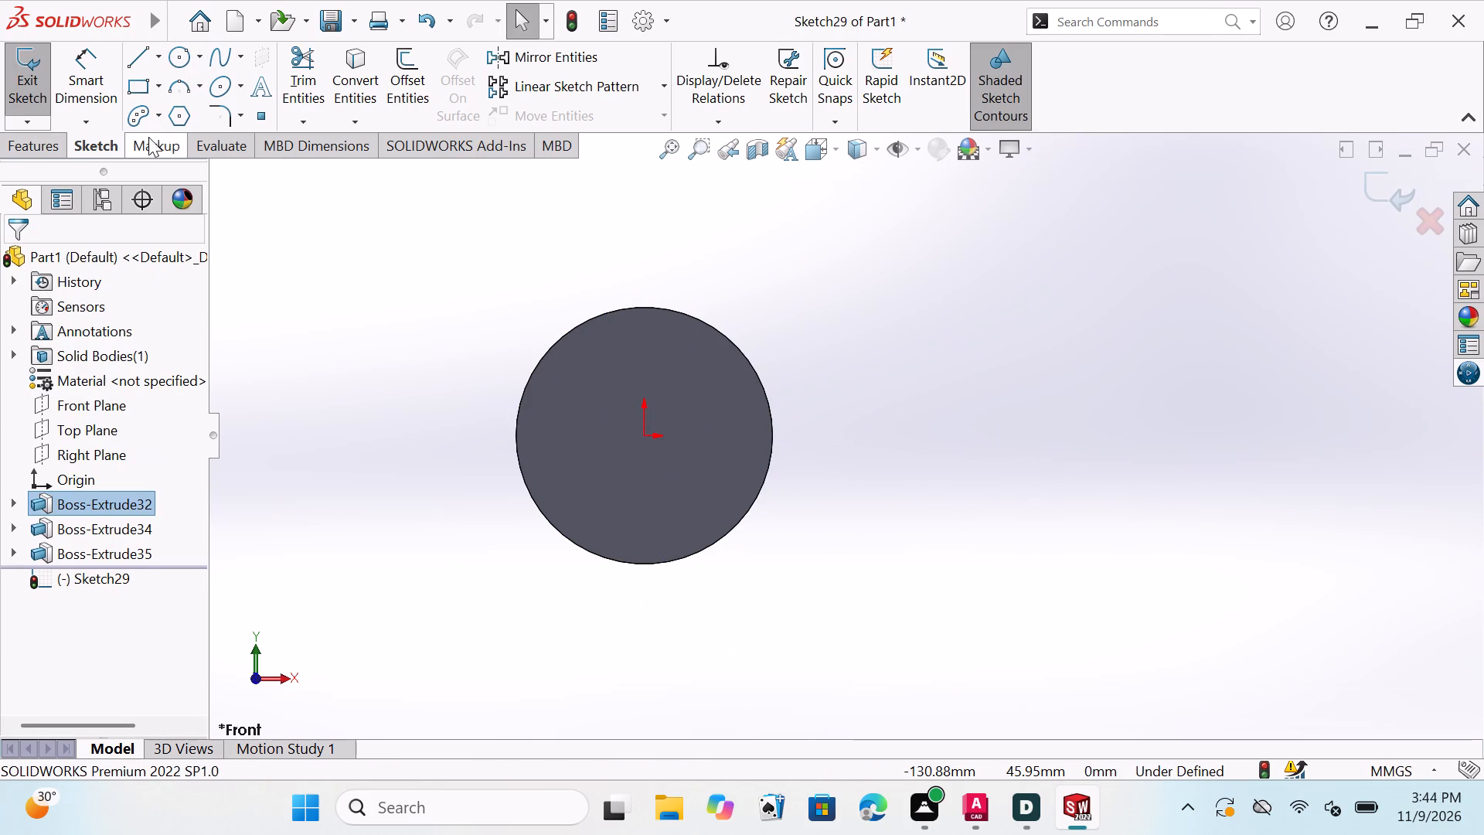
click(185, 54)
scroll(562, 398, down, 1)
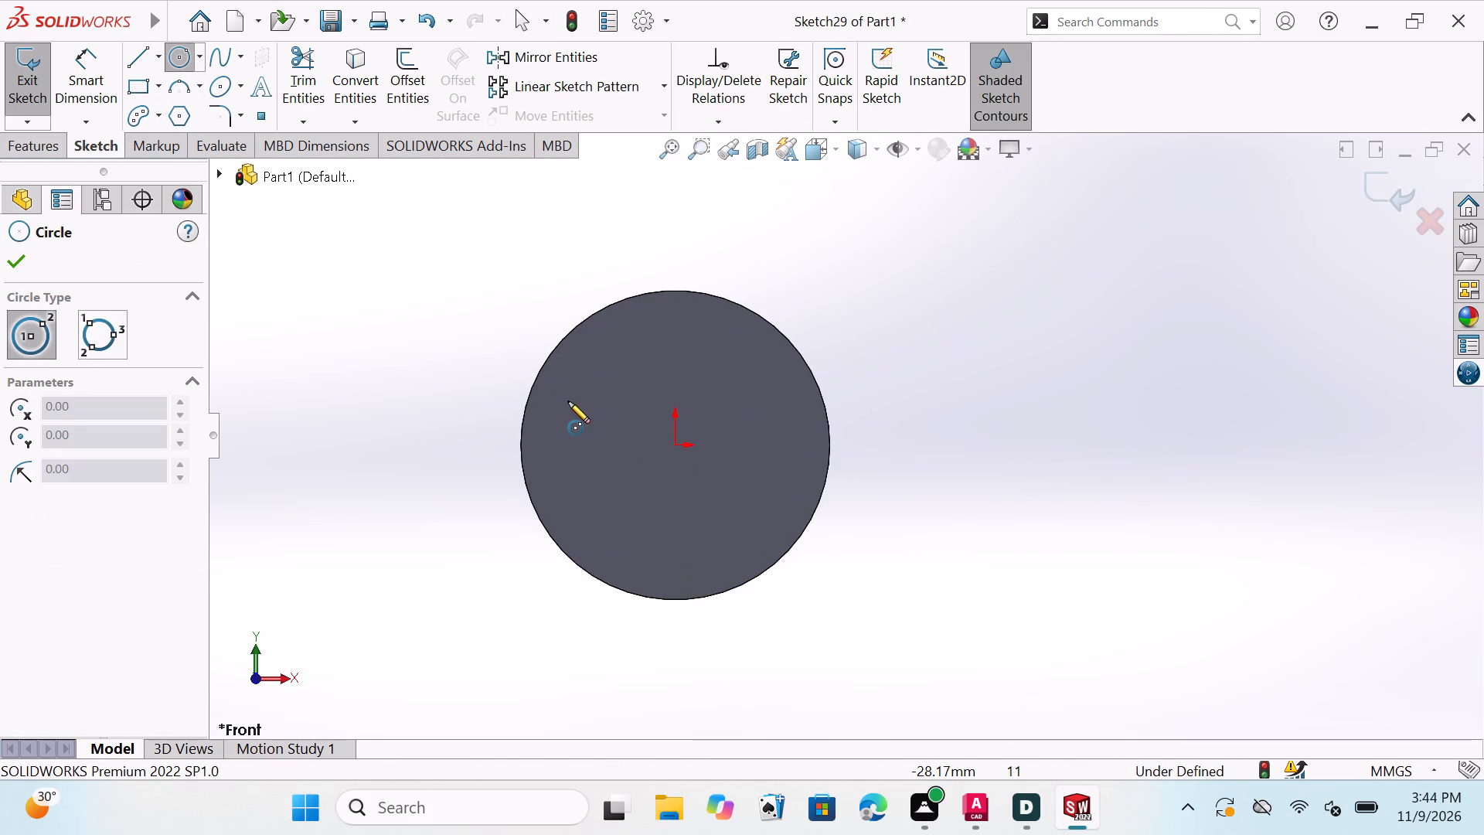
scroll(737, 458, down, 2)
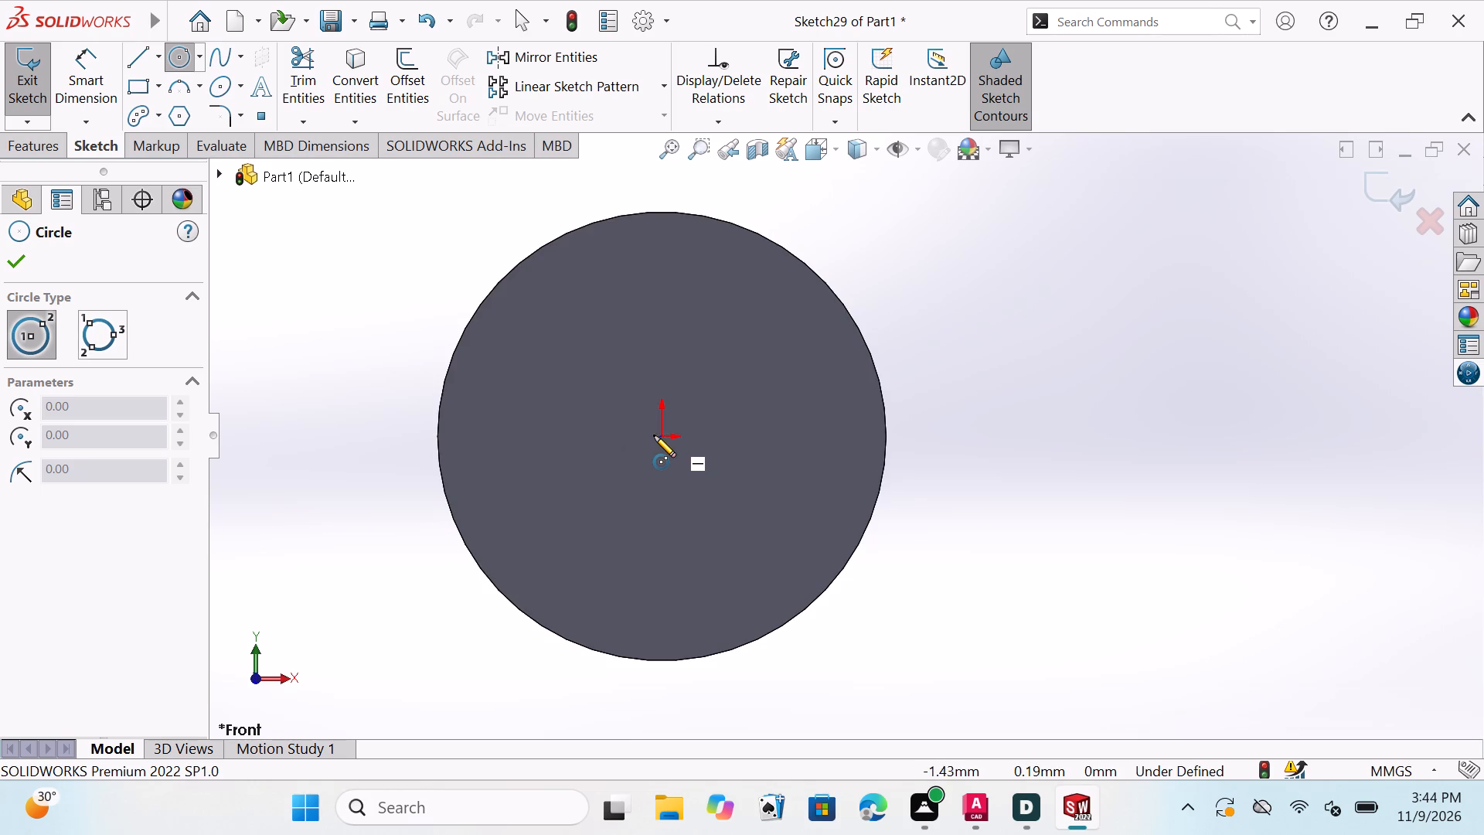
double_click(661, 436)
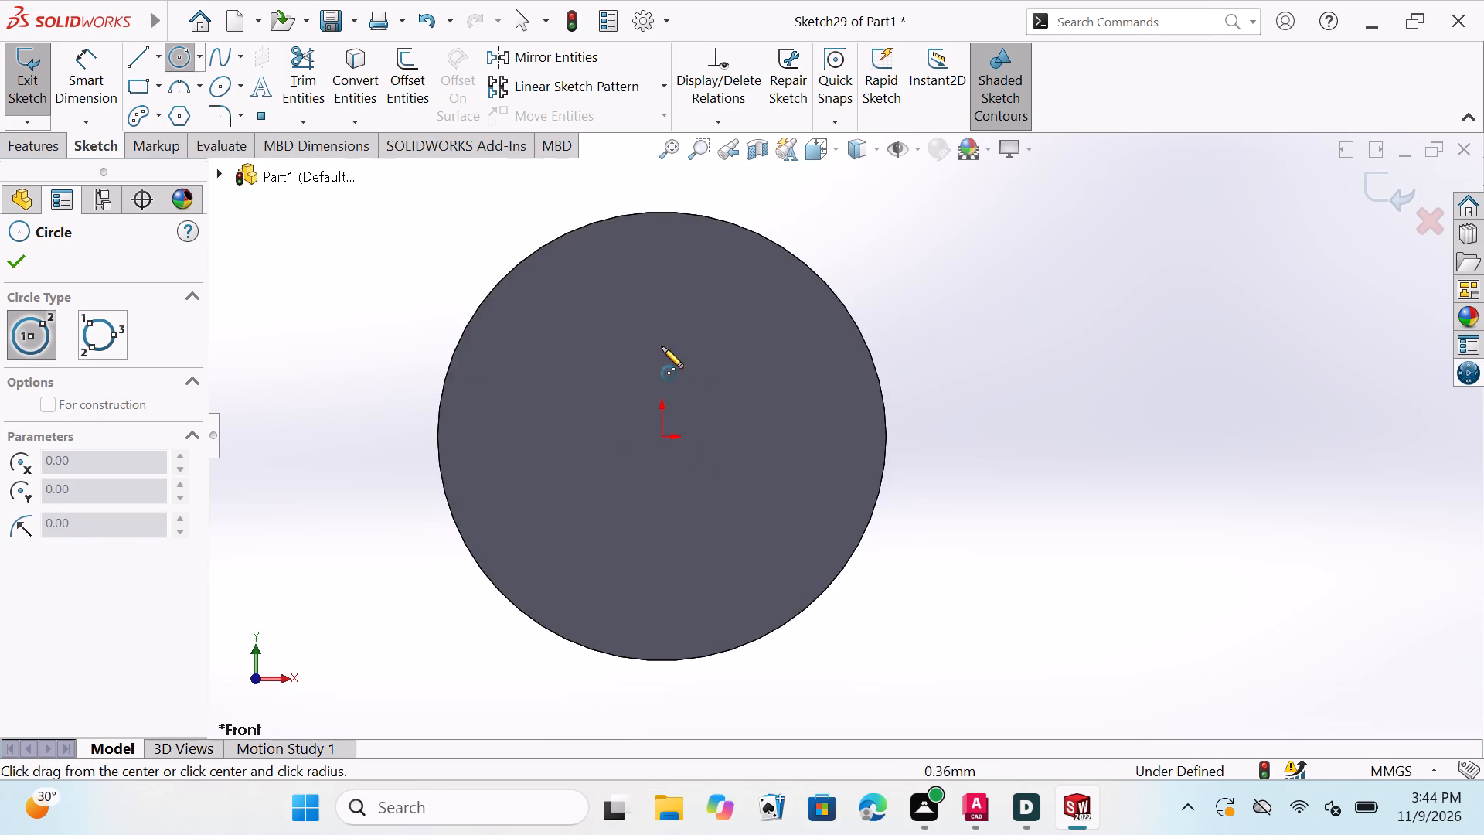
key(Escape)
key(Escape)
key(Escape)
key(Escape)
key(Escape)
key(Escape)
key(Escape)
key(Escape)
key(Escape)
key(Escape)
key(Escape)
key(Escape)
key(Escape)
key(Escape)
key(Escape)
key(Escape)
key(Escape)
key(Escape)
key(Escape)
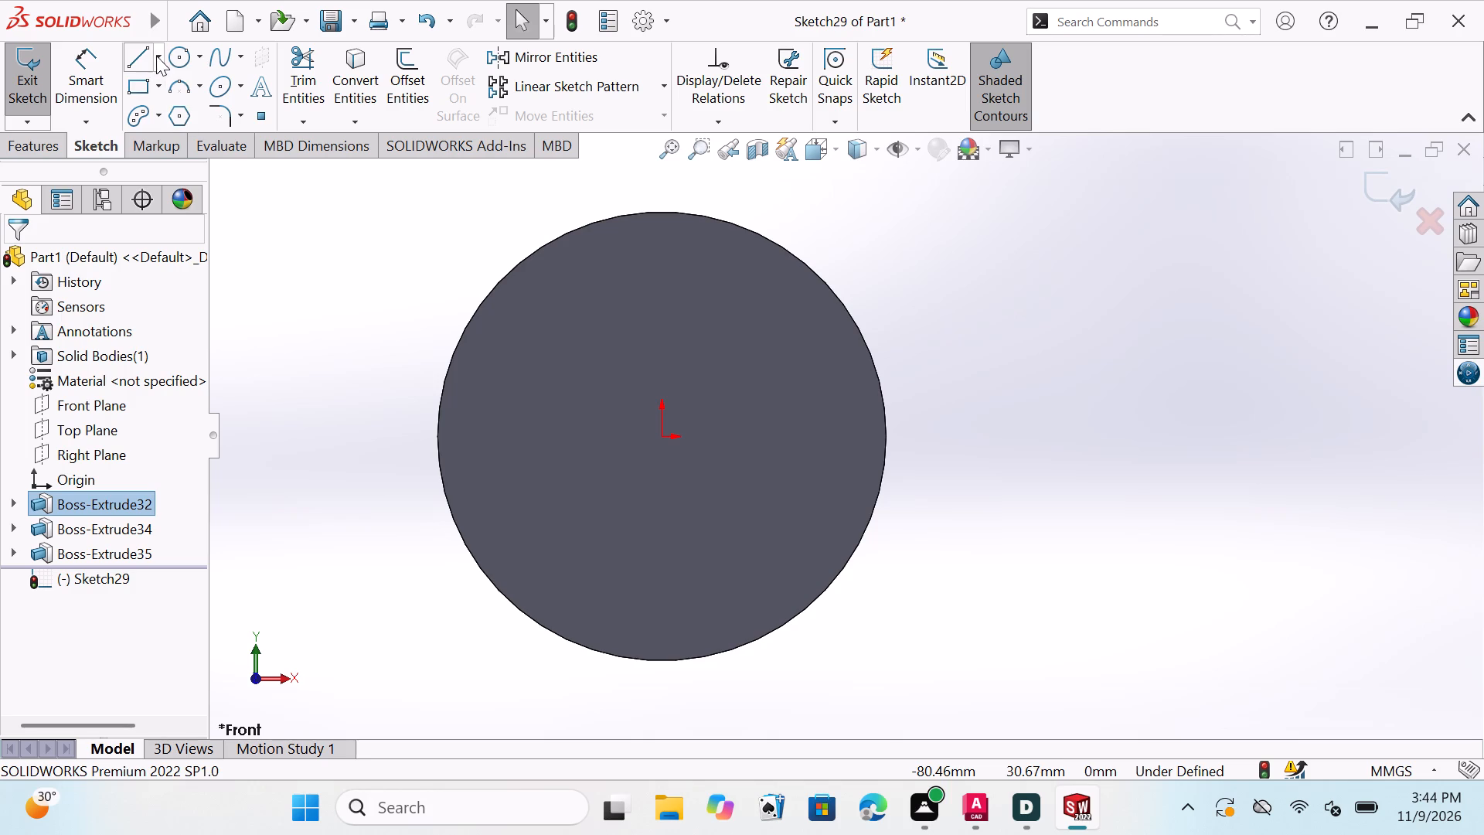
Sketch a circle of about 22 mm radius on the disc's front face, centred on the origin.
click(172, 48)
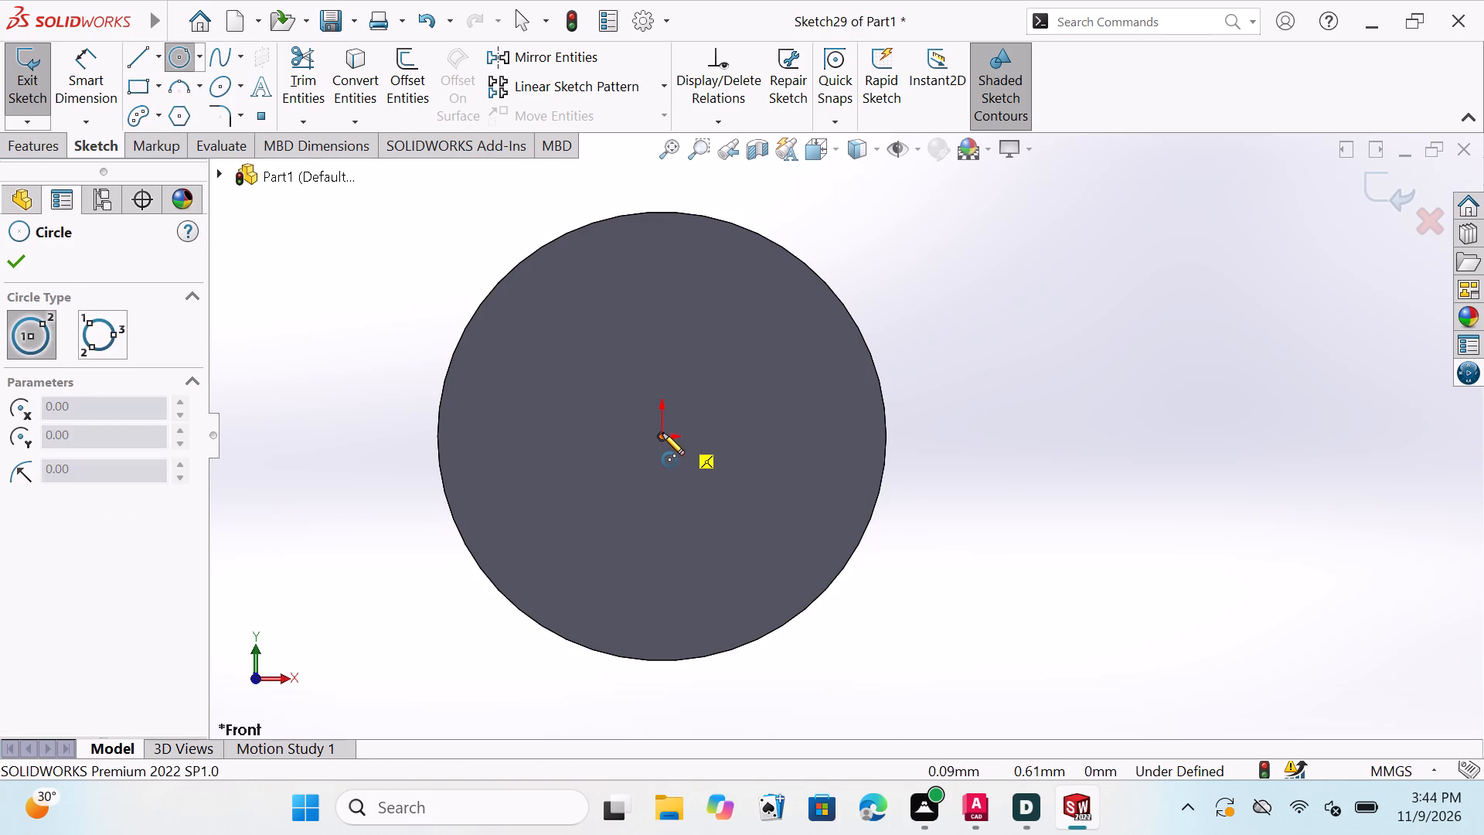
click(662, 435)
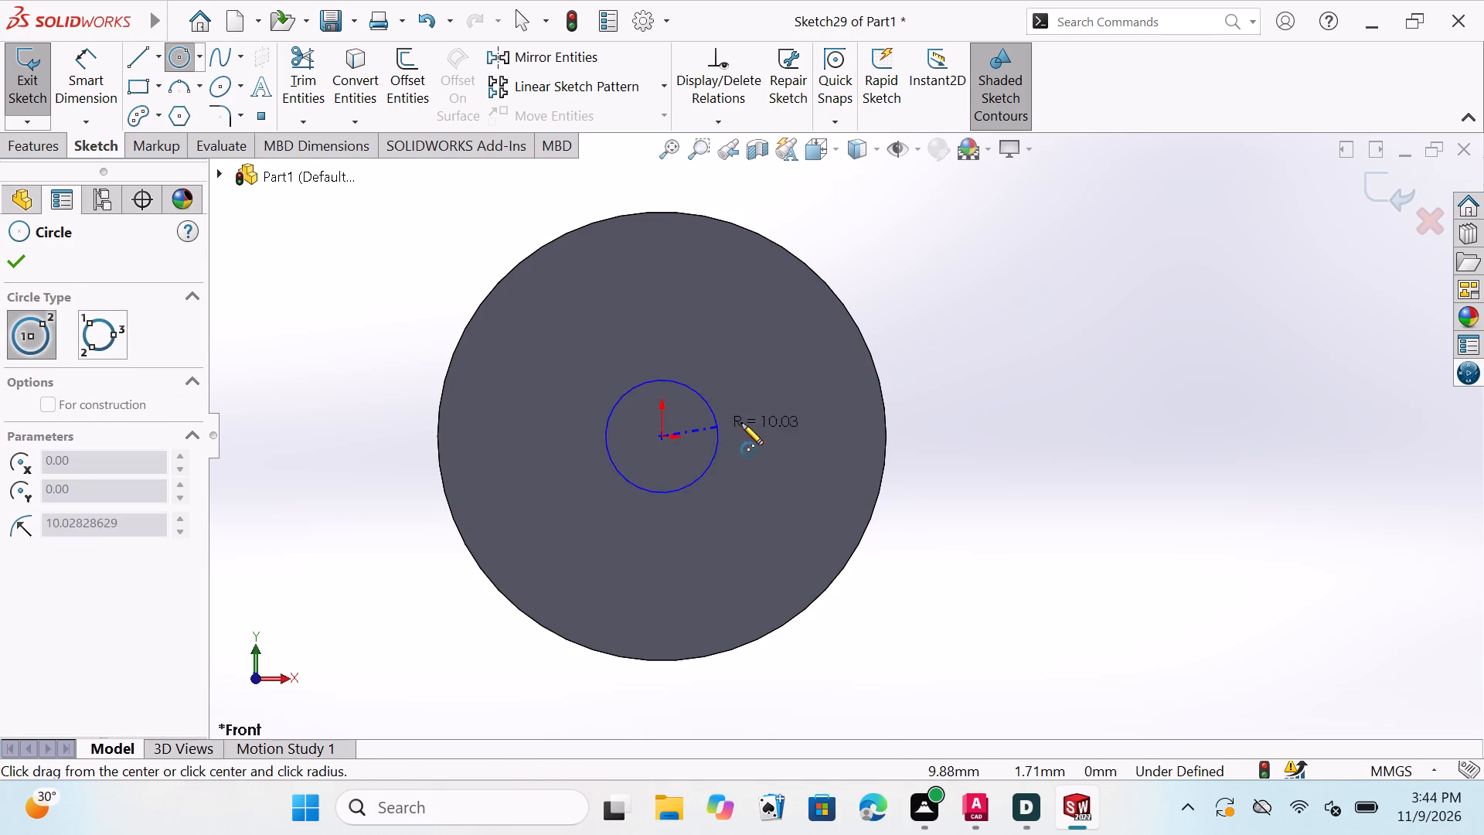
double_click(783, 404)
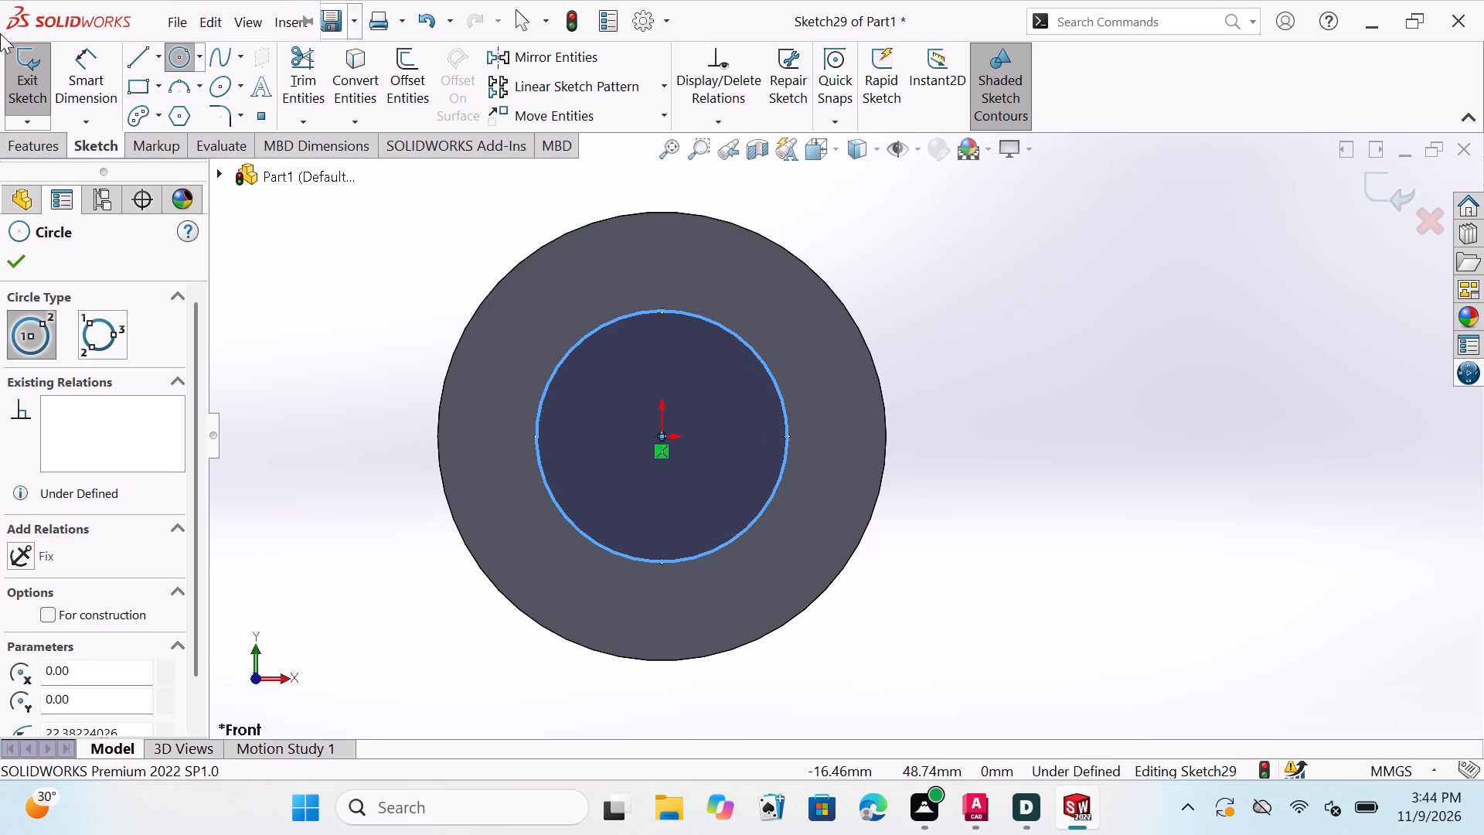
click(9, 264)
Dimension the new circle on the disc's front face with a diameter of 30 mm.
double_click(104, 78)
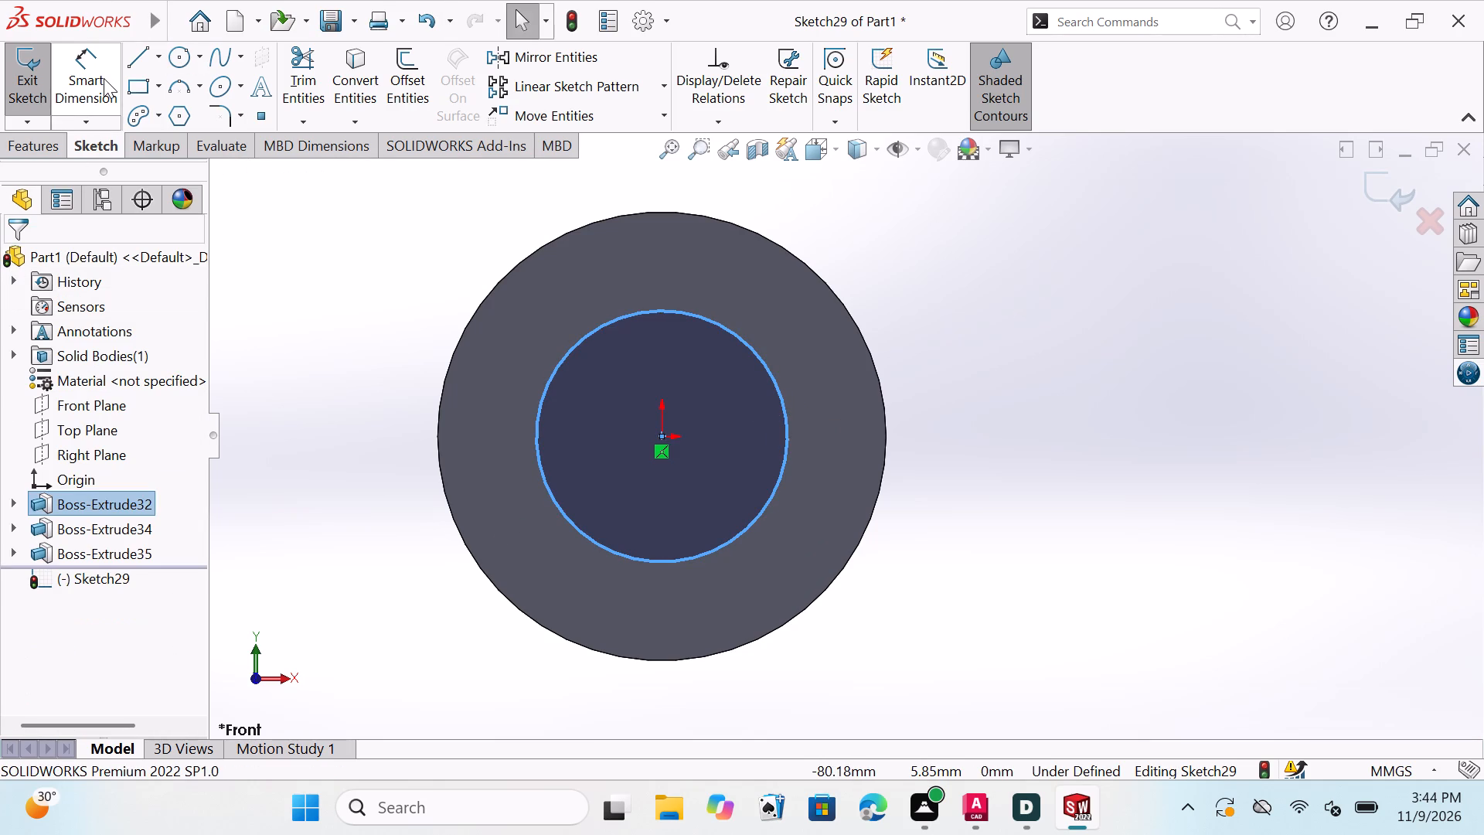
double_click(584, 336)
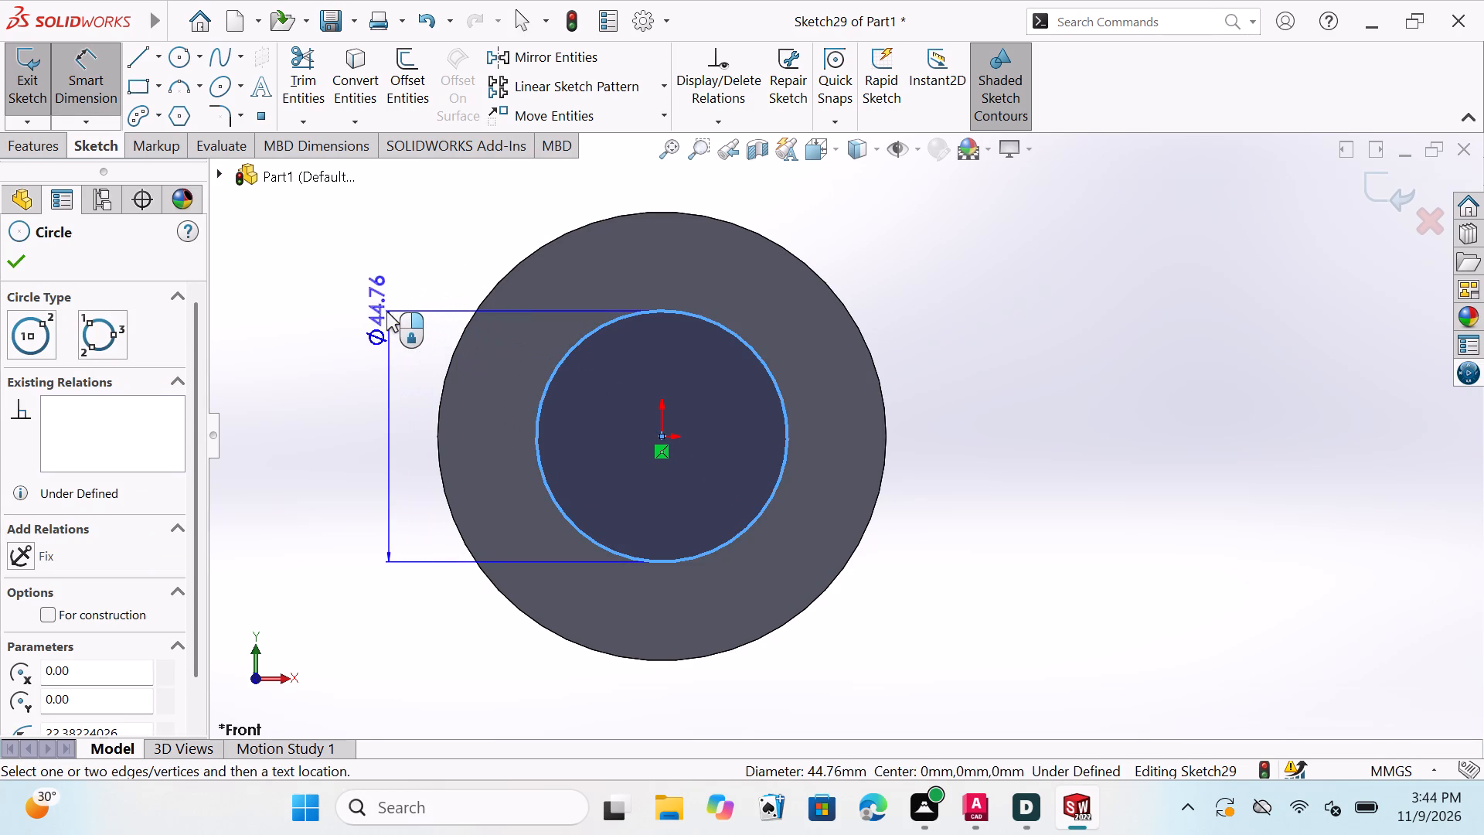
double_click(362, 325)
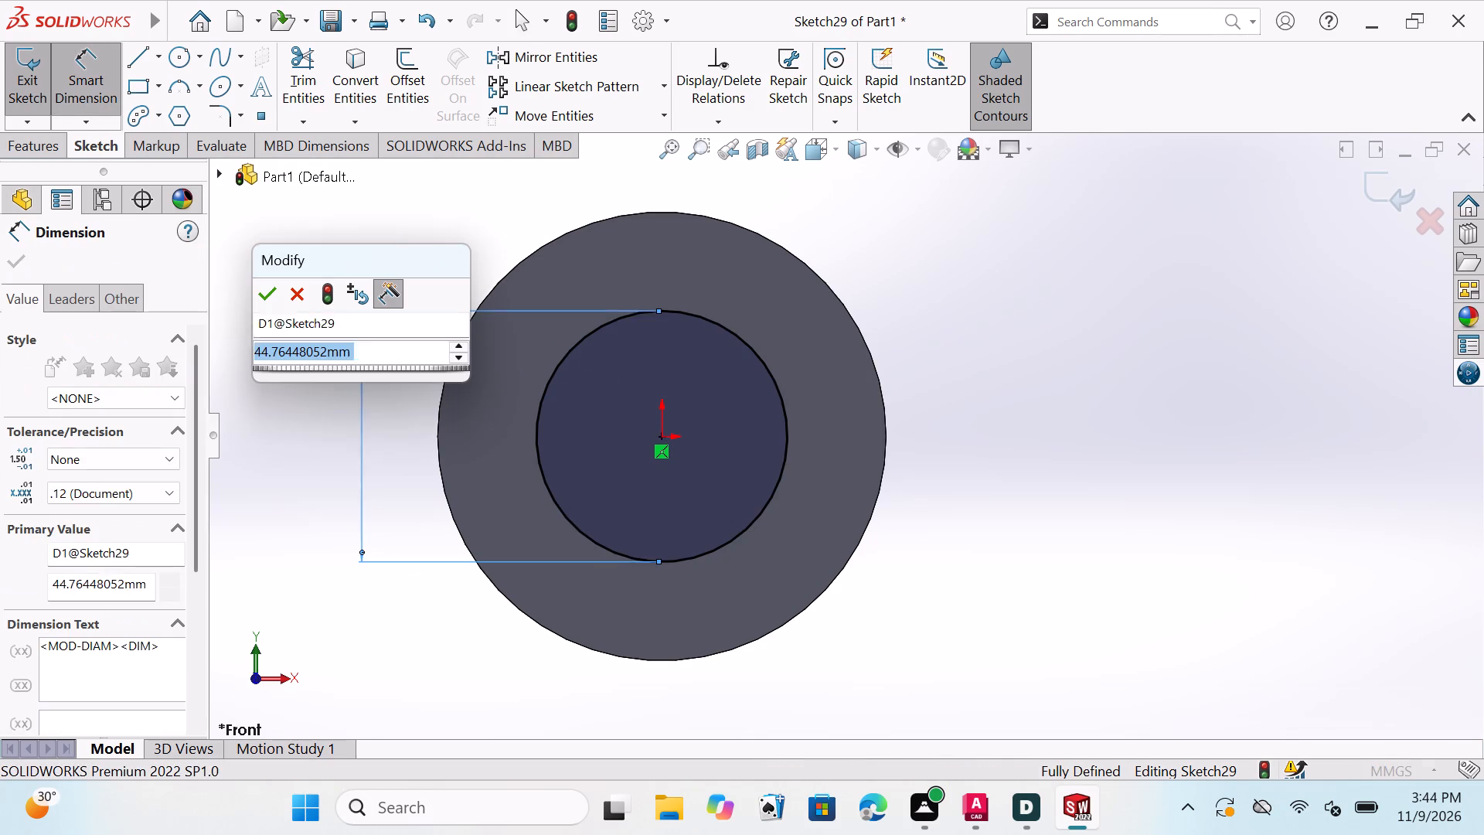
click(392, 350)
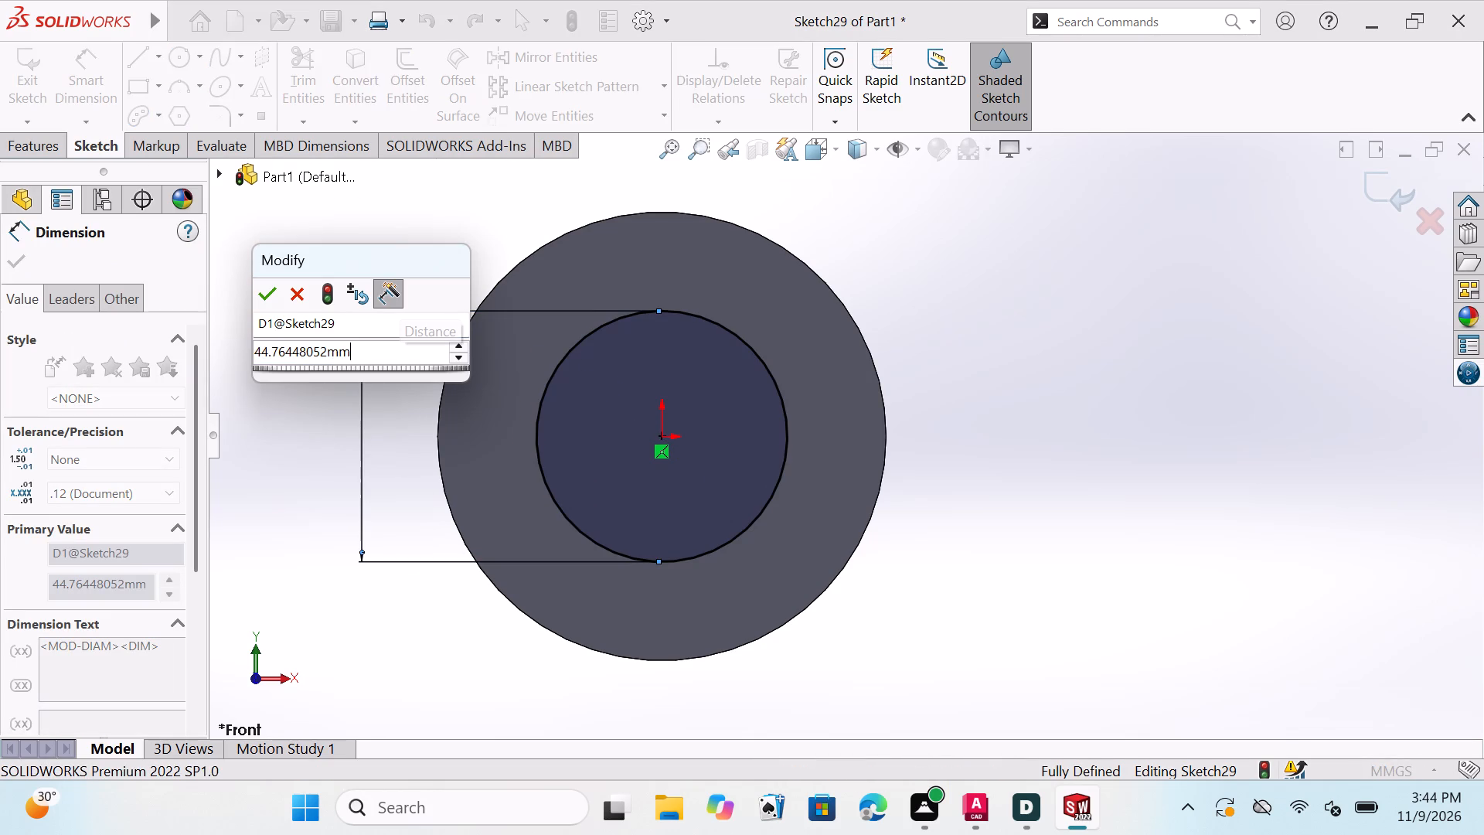
key(BackSpace)
key(BackSpace)
key(BackSpace)
key(BackSpace)
key(BackSpace)
key(BackSpace)
key(BackSpace)
key(BackSpace)
key(BackSpace)
key(BackSpace)
key(BackSpace)
key(BackSpace)
key(BackSpace)
key(BackSpace)
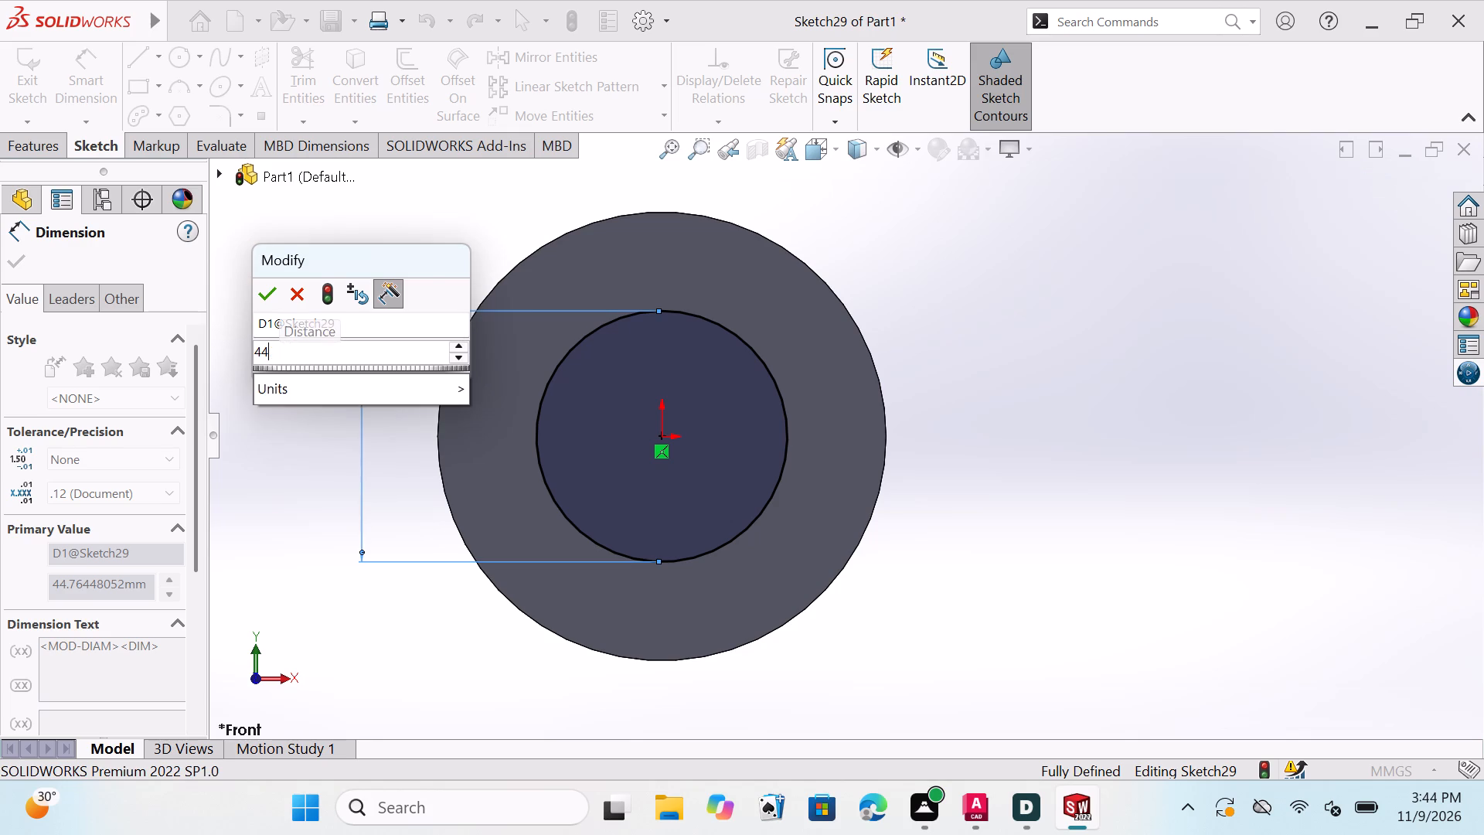
key(BackSpace)
key(BackSpace)
text(30)
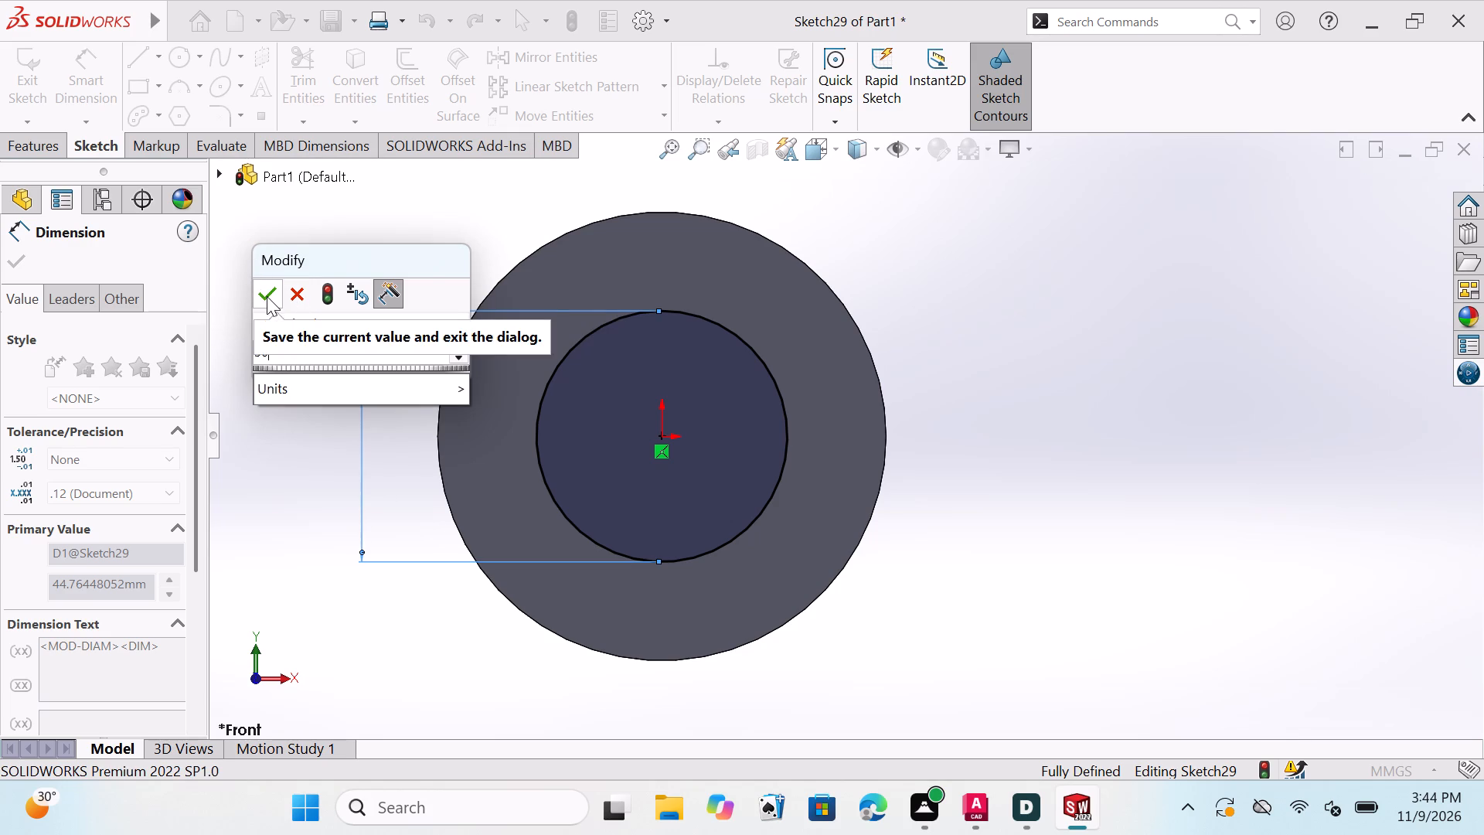
double_click(264, 290)
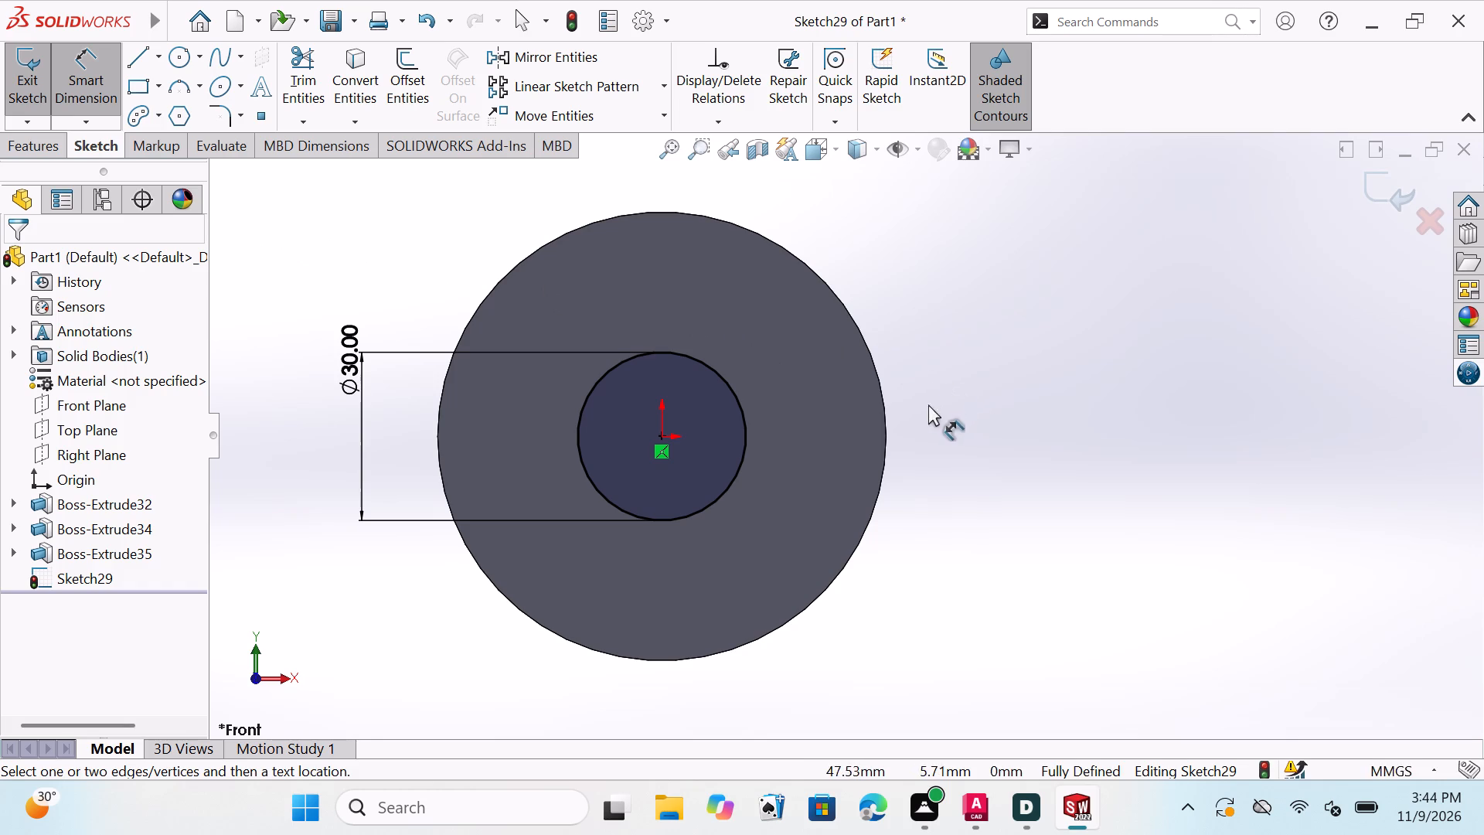
scroll(887, 441, up, 1)
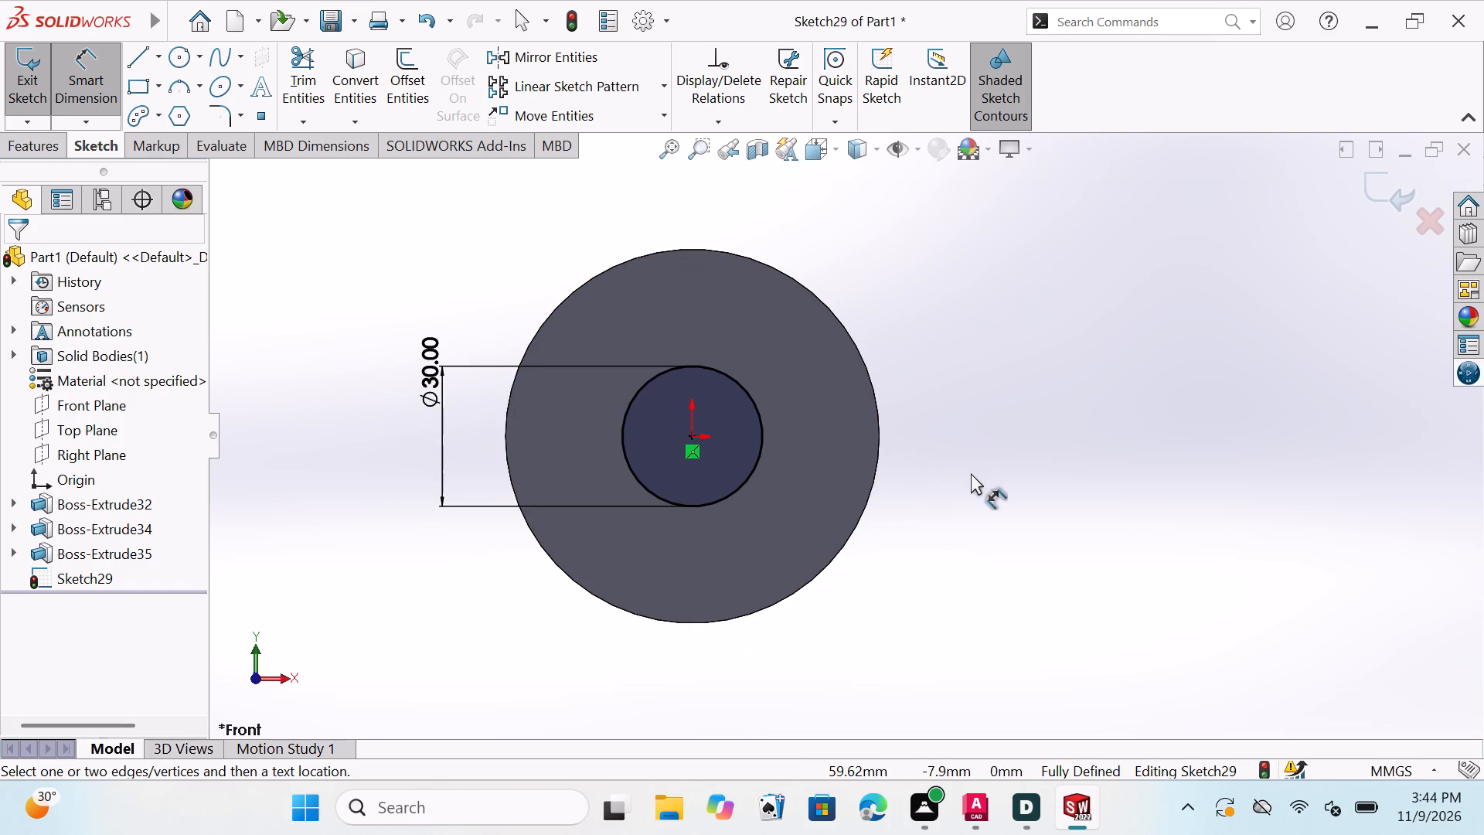
key(Escape)
Extrude the 30 mm circle as a merged blind boss, reversed through the disc towards the rear bosses, to a depth of 80 mm.
middle_drag(979, 450, 890, 489)
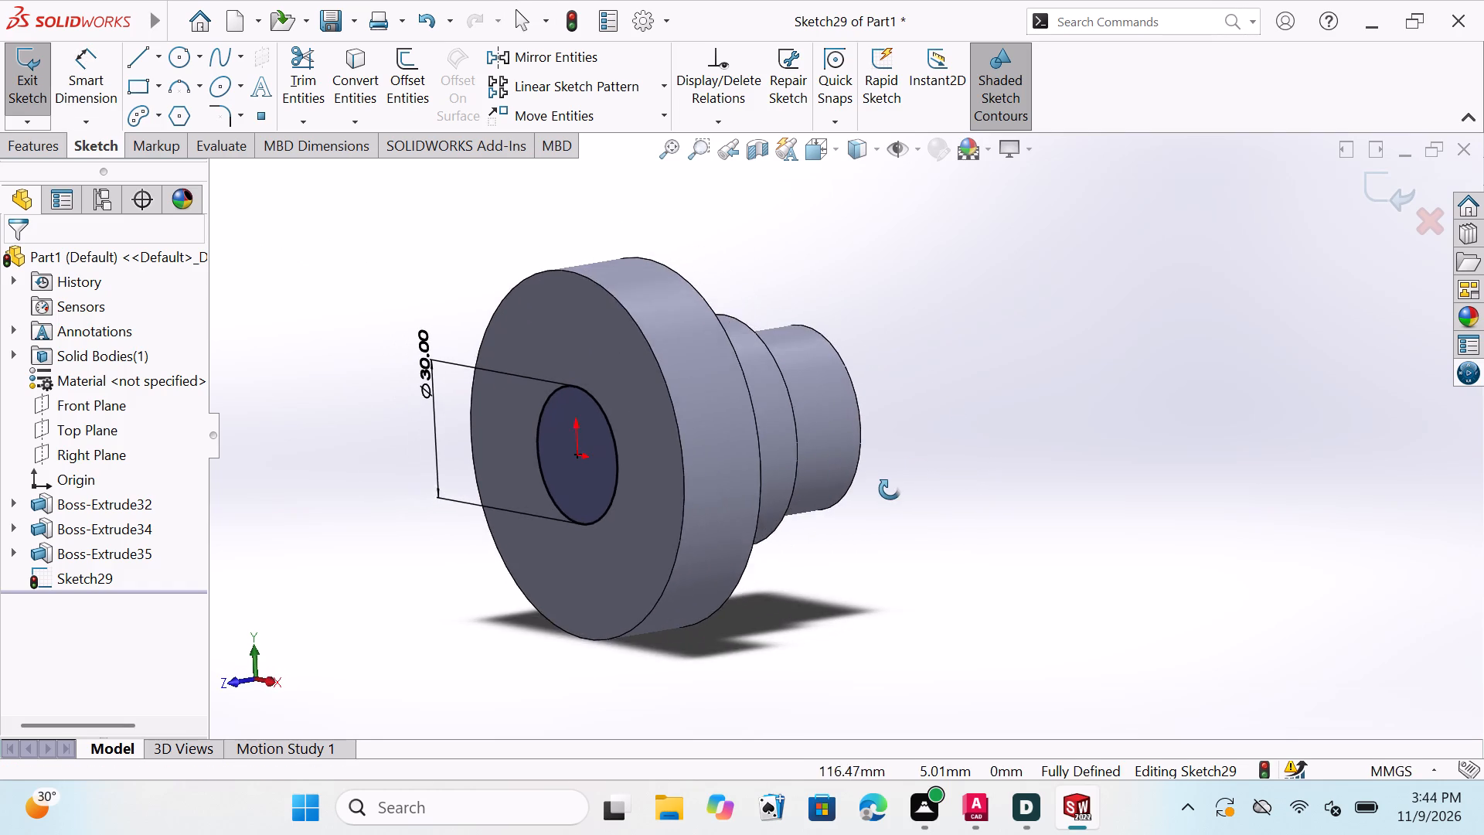
middle_drag(890, 489, 874, 494)
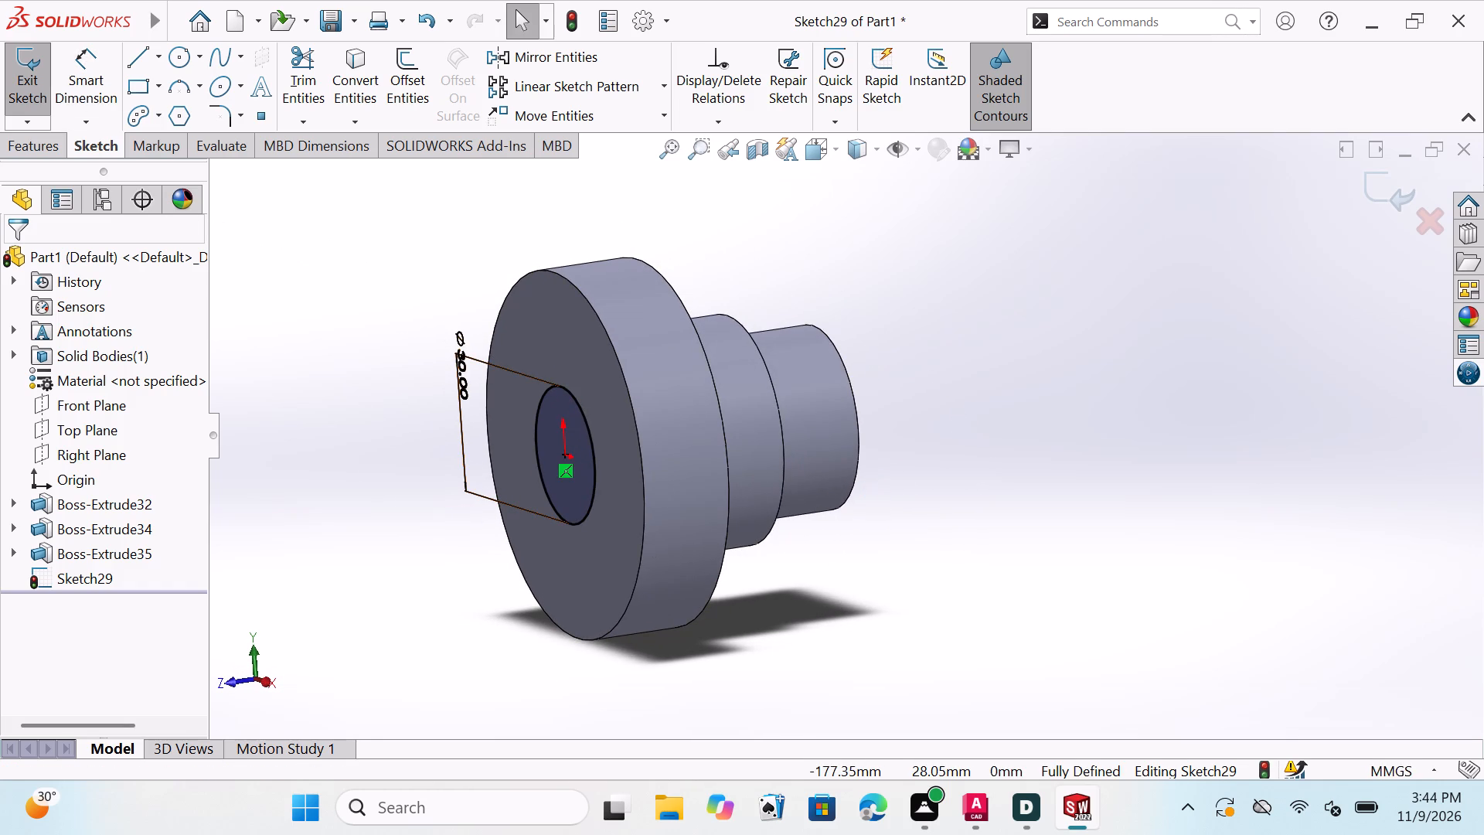
double_click(27, 149)
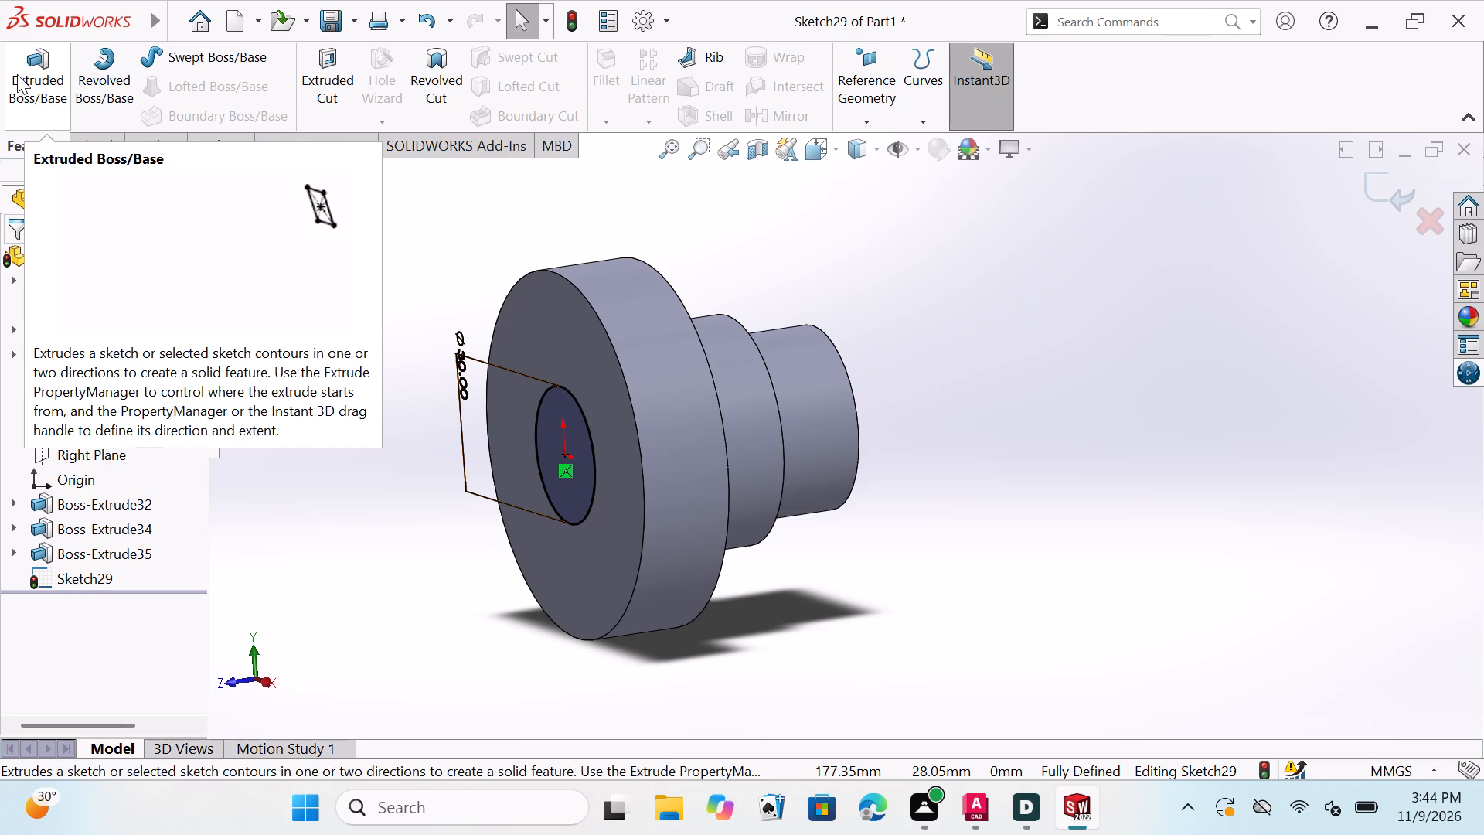
double_click(17, 59)
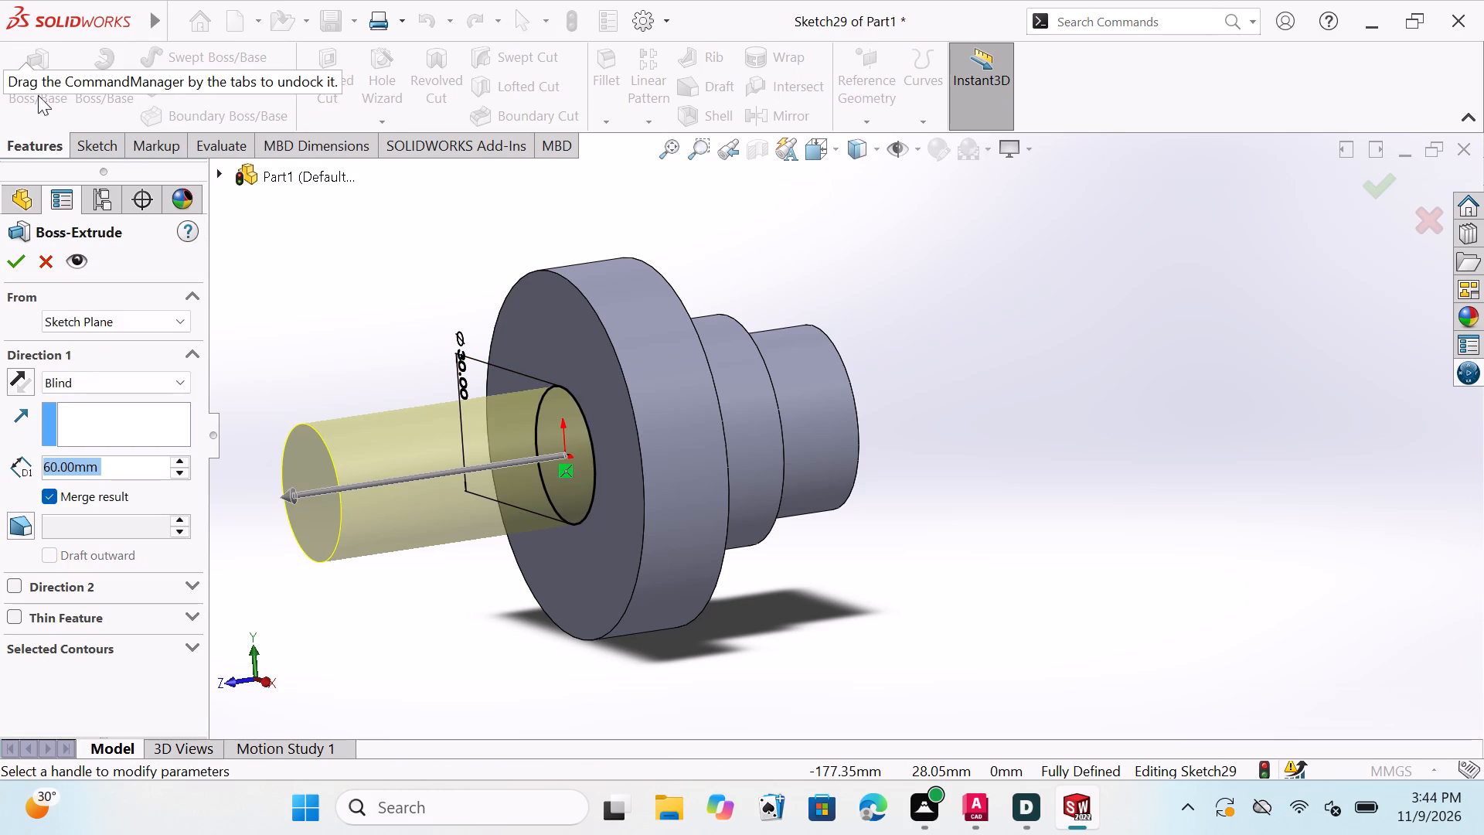
double_click(18, 371)
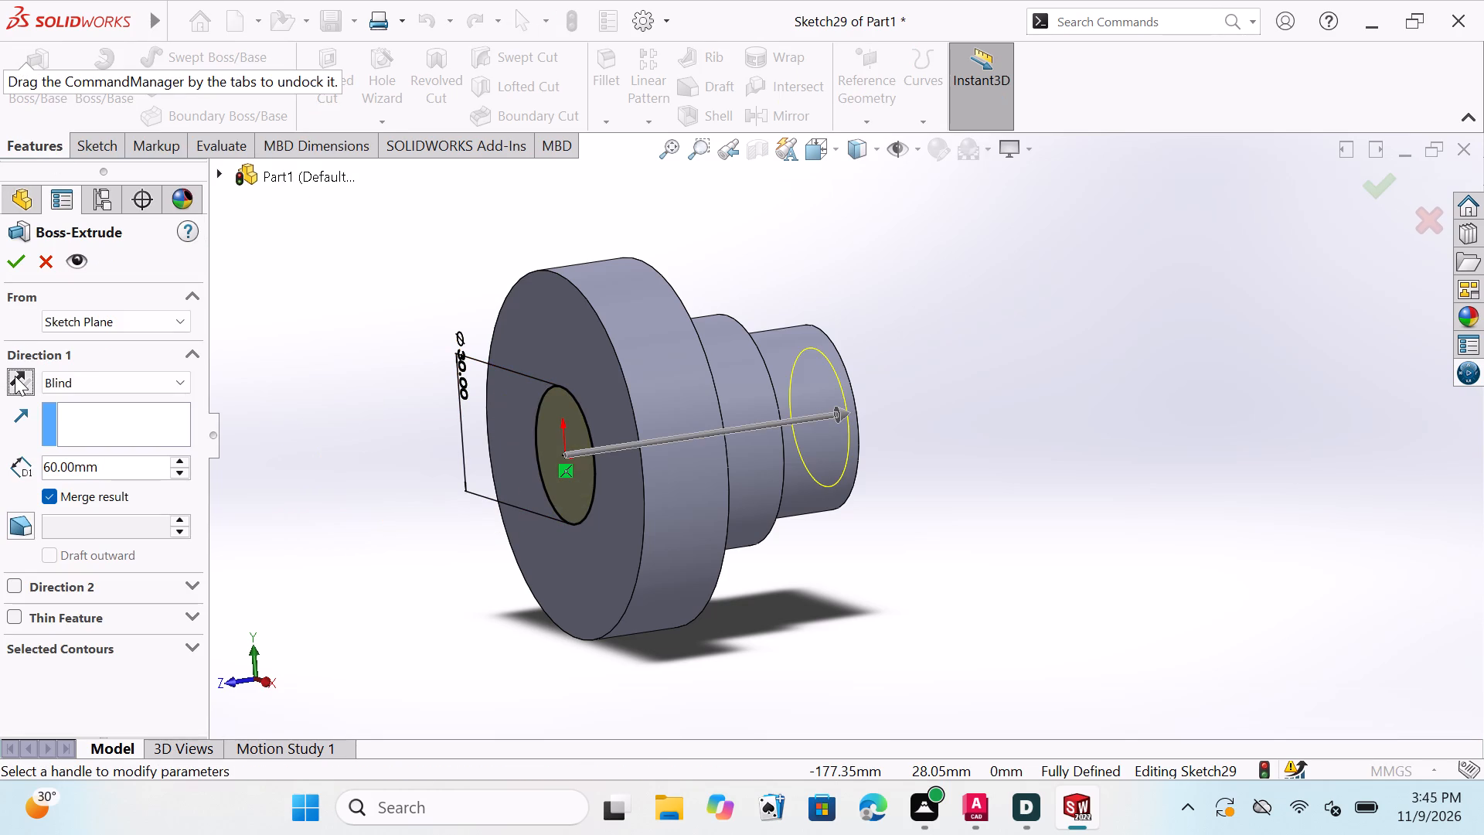
double_click(114, 464)
key(BackSpace)
key(BackSpace)
key(BackSpace)
key(BackSpace)
key(BackSpace)
key(BackSpace)
key(BackSpace)
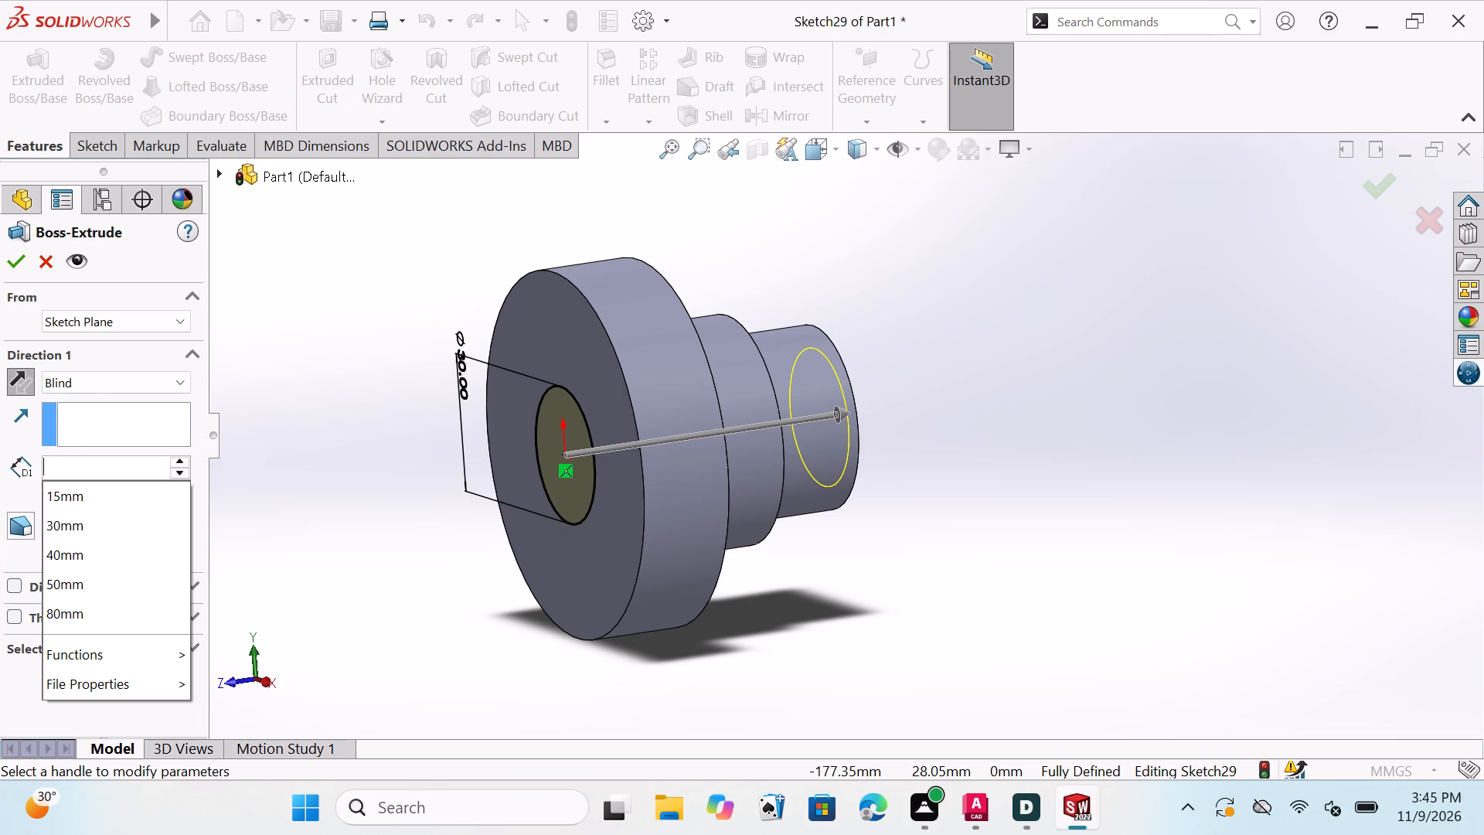
text(80)
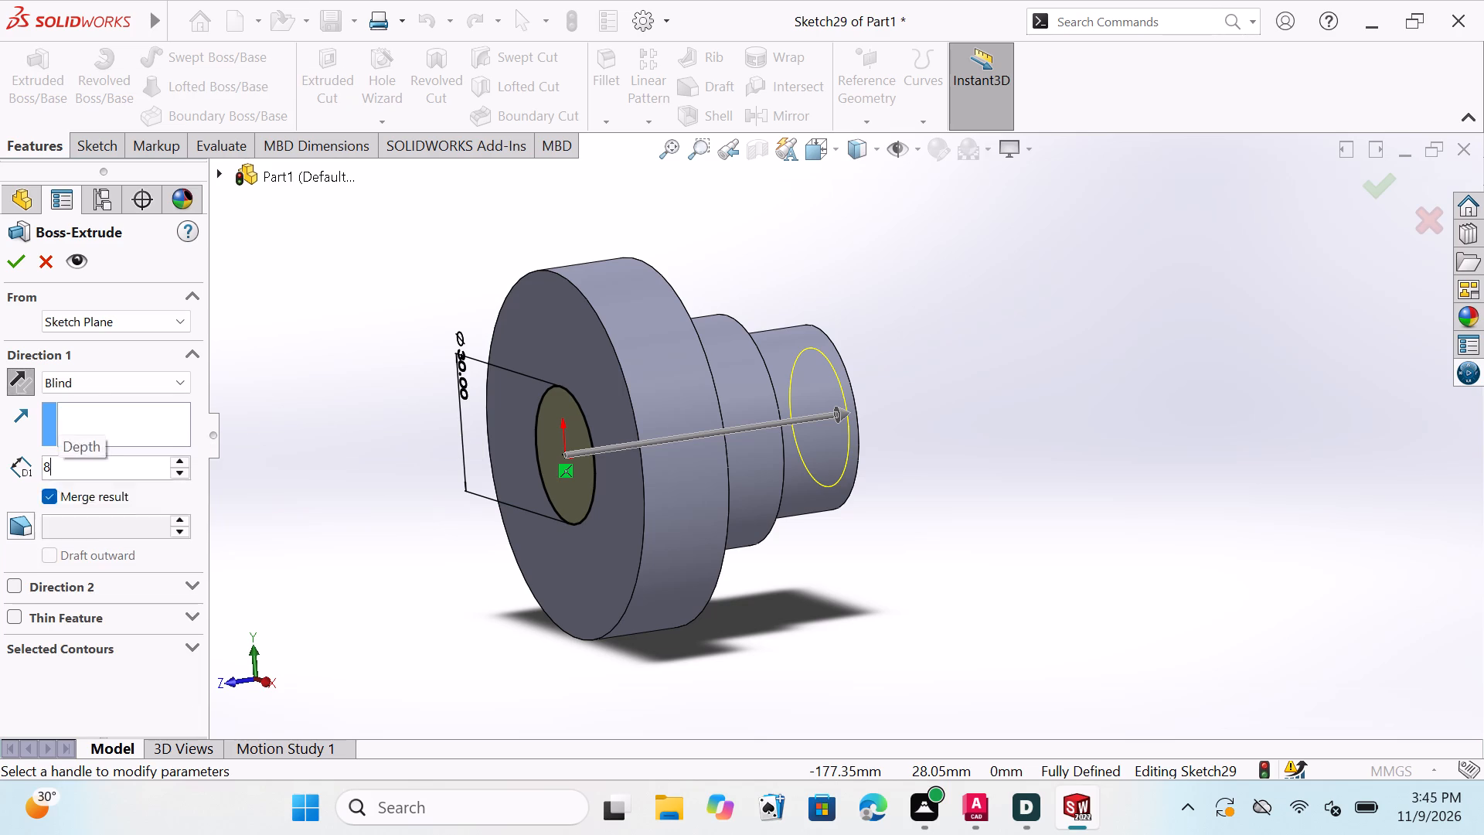
double_click(15, 254)
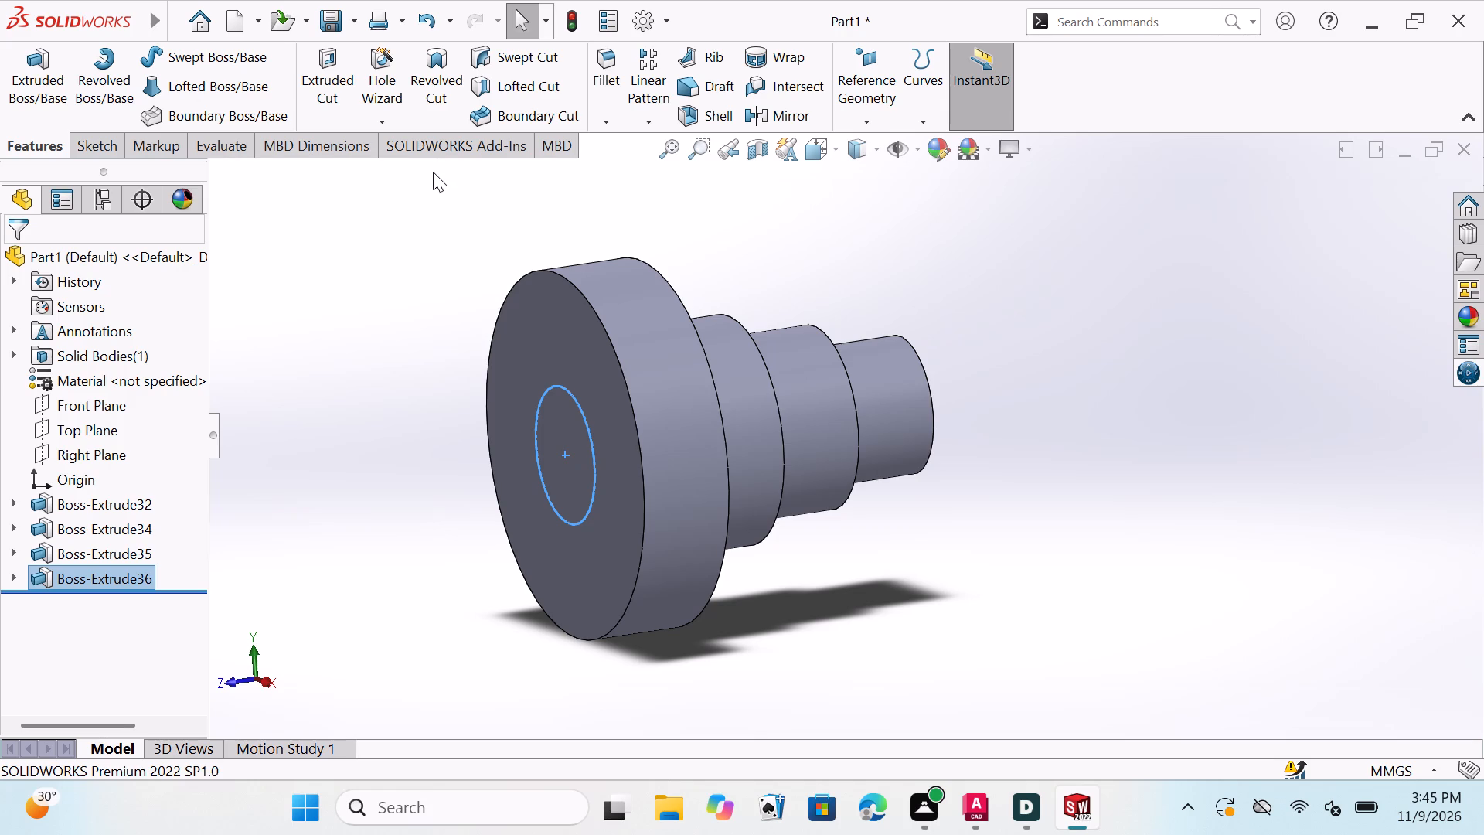
Clear the selection, pick the Front Plane and orient the view normal to it so the disc is seen face-on.
key(Escape)
key(Escape)
key(Escape)
key(Escape)
key(Escape)
key(Escape)
key(Escape)
key(Escape)
key(Escape)
key(Escape)
key(Escape)
key(Escape)
key(Escape)
key(Escape)
key(Escape)
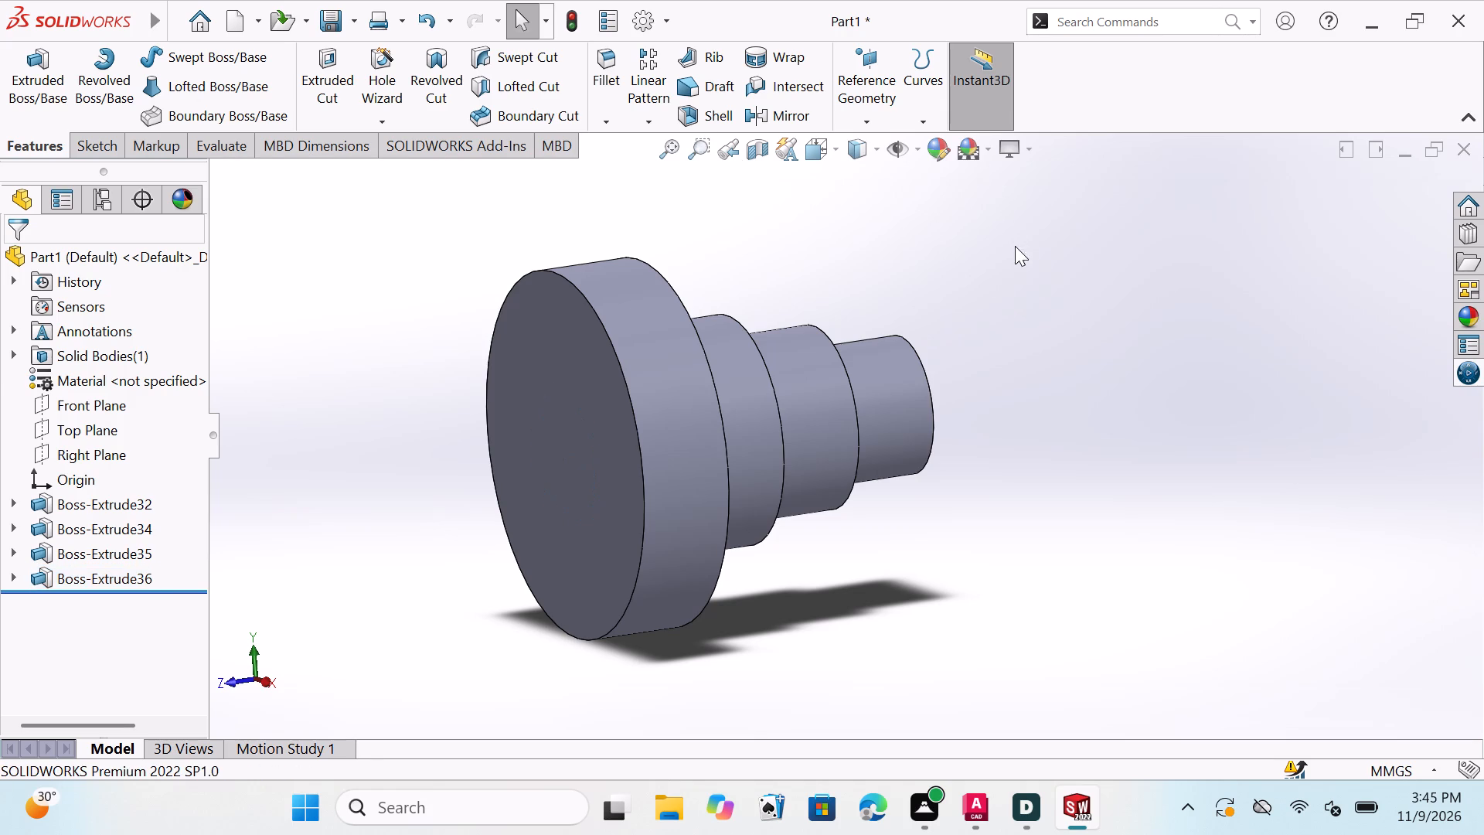
key(Escape)
double_click(94, 138)
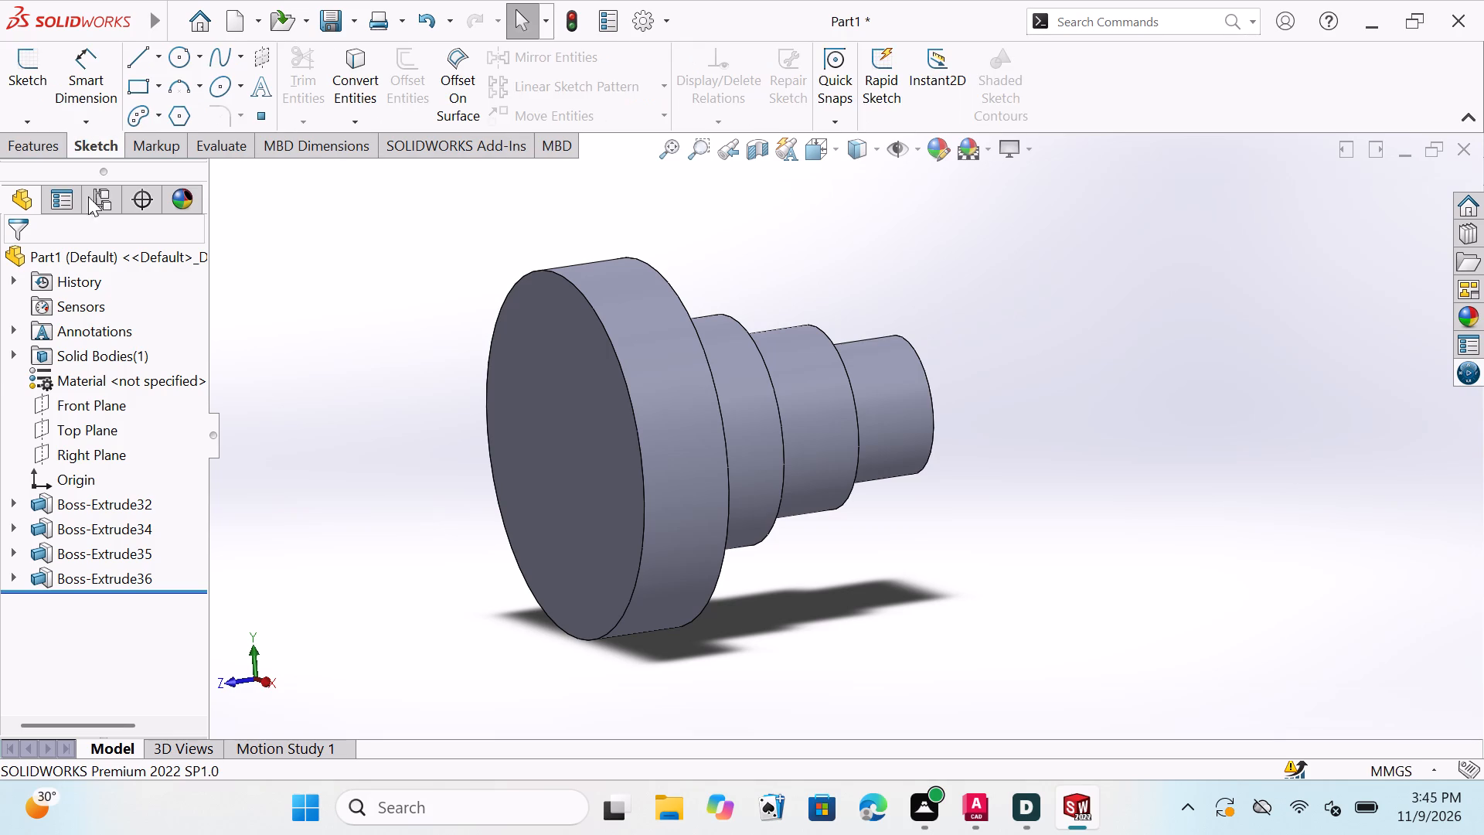
click(83, 397)
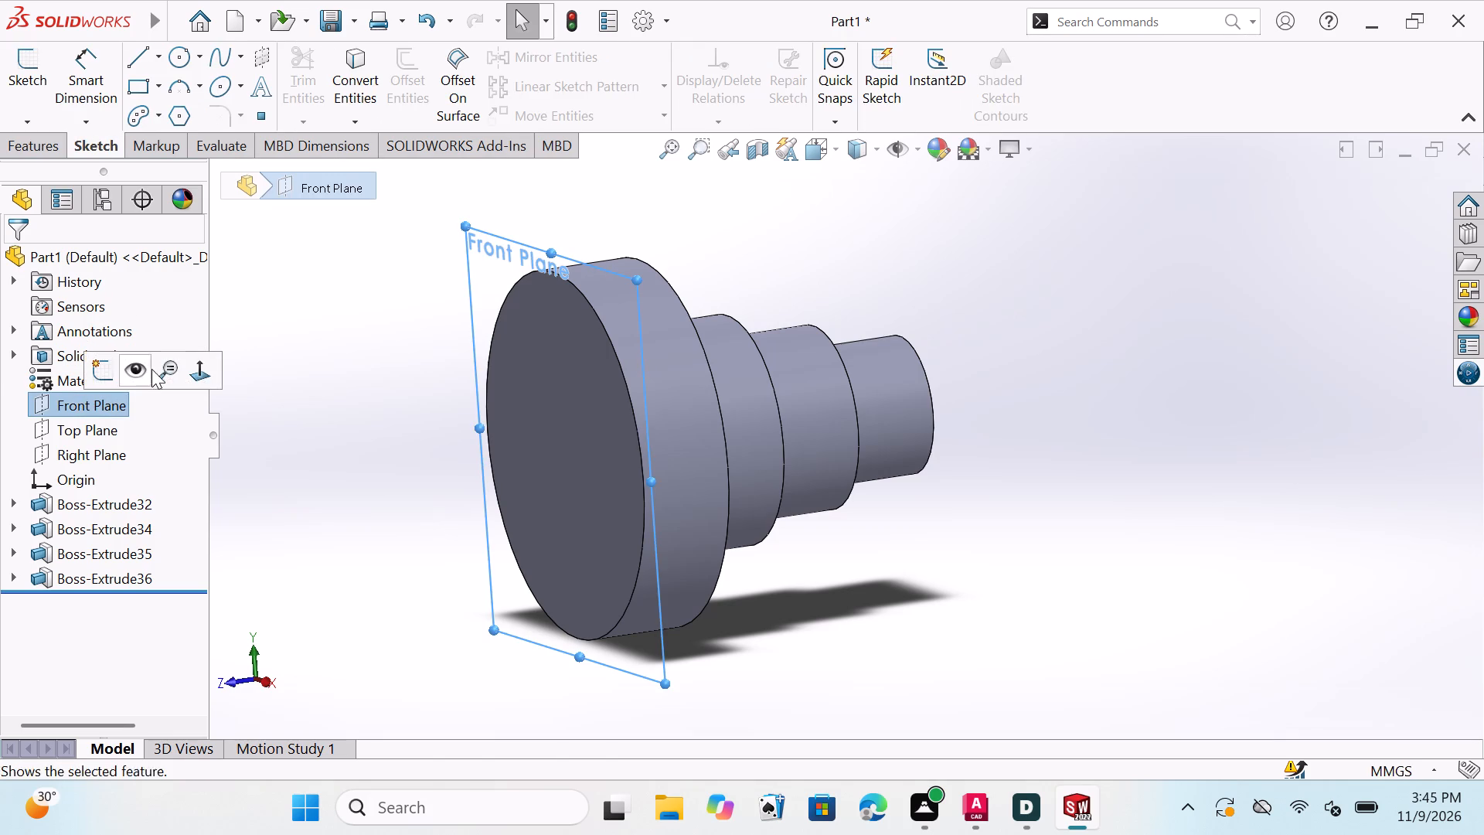
double_click(207, 366)
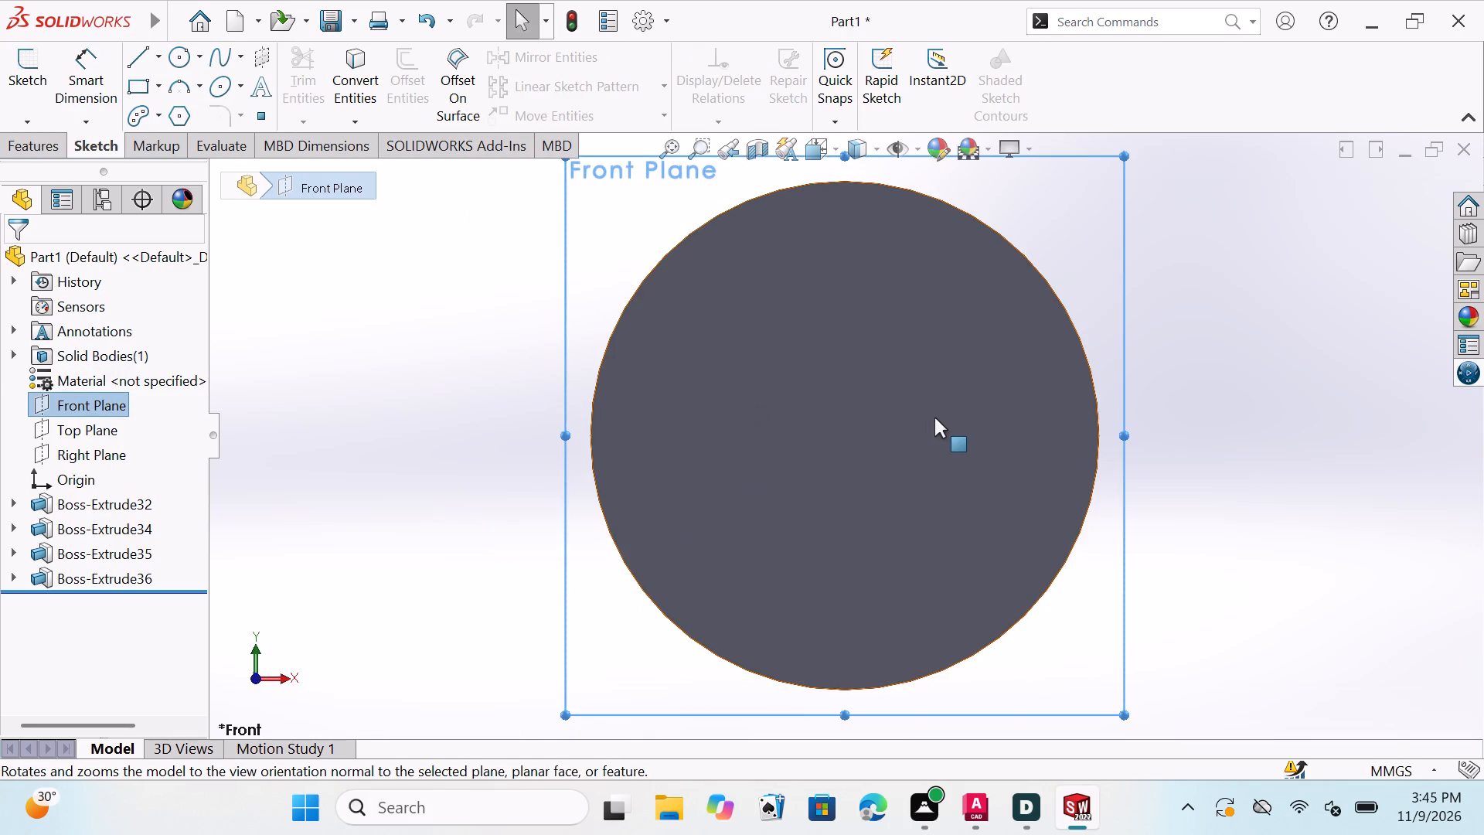
scroll(934, 417, up, 1)
scroll(934, 417, down, 1)
scroll(934, 417, up, 2)
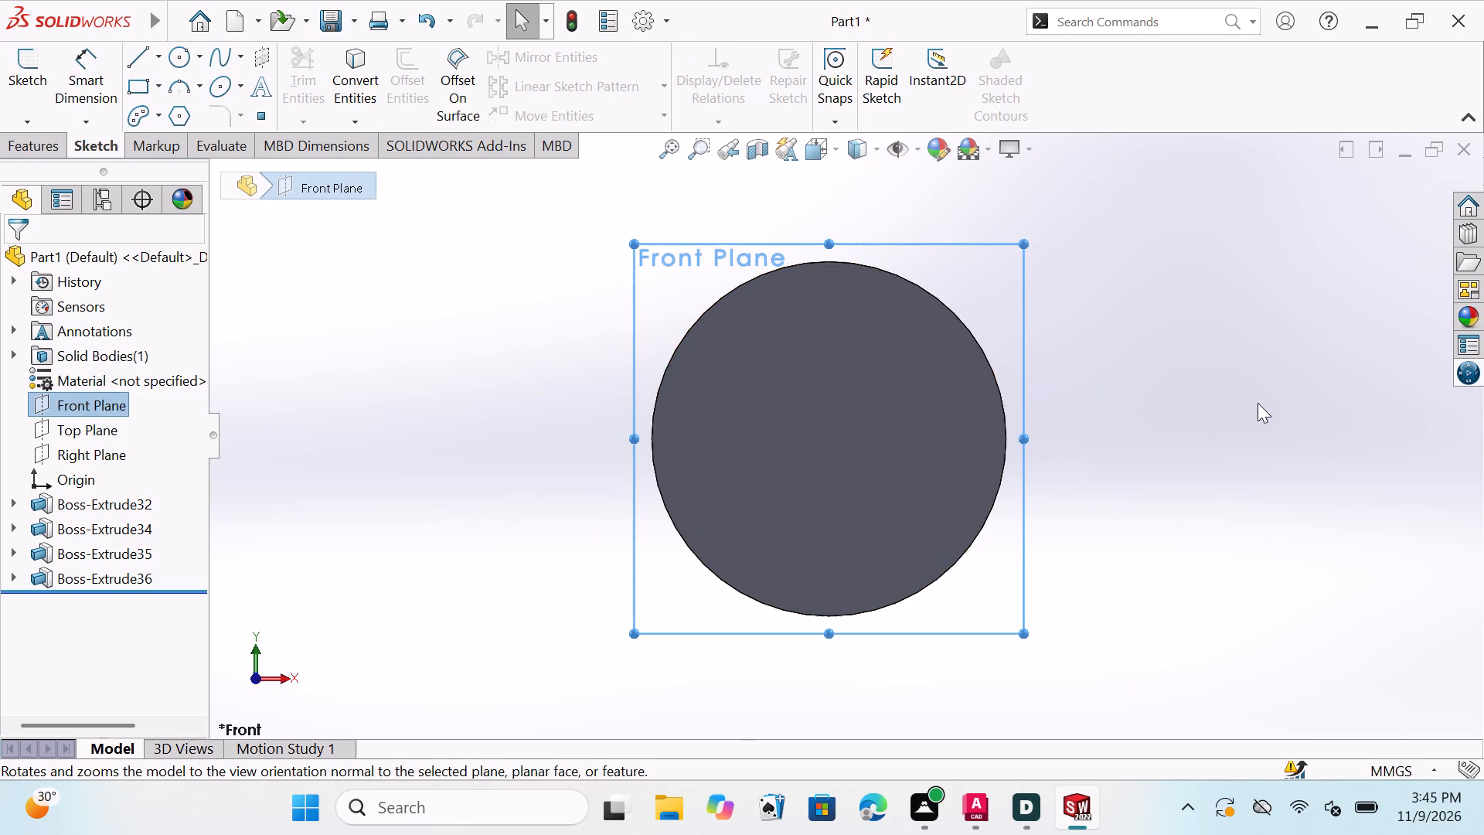
Clear the plane selection and open a new circle sketch on the disc's front face.
key(Escape)
key(Escape)
key(Escape)
key(Escape)
key(Escape)
key(Escape)
key(Escape)
key(Escape)
key(Escape)
key(Escape)
key(Escape)
key(Escape)
key(Escape)
key(Escape)
key(Escape)
key(Escape)
key(Escape)
key(Escape)
key(Escape)
key(Escape)
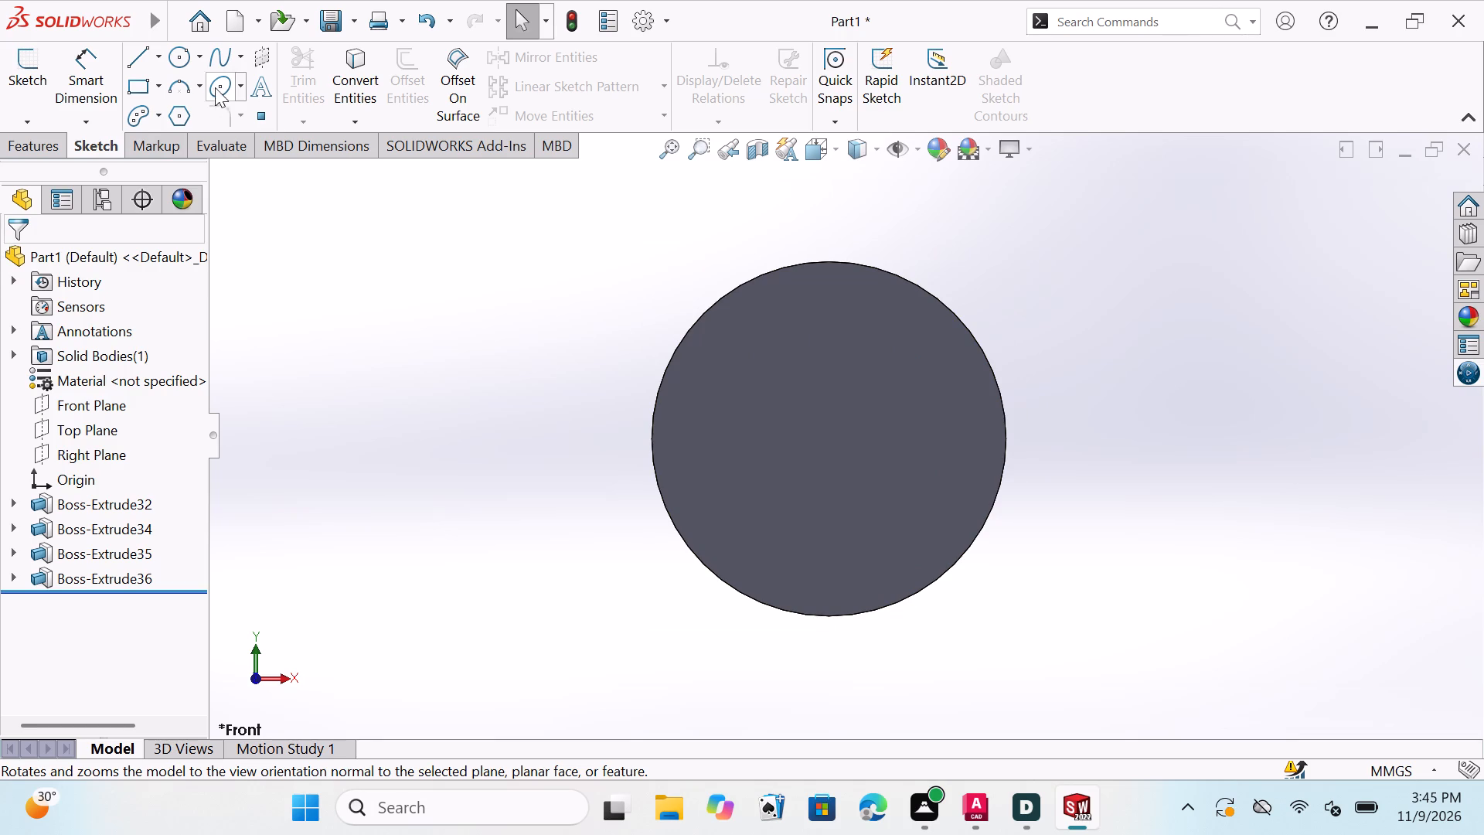
click(176, 55)
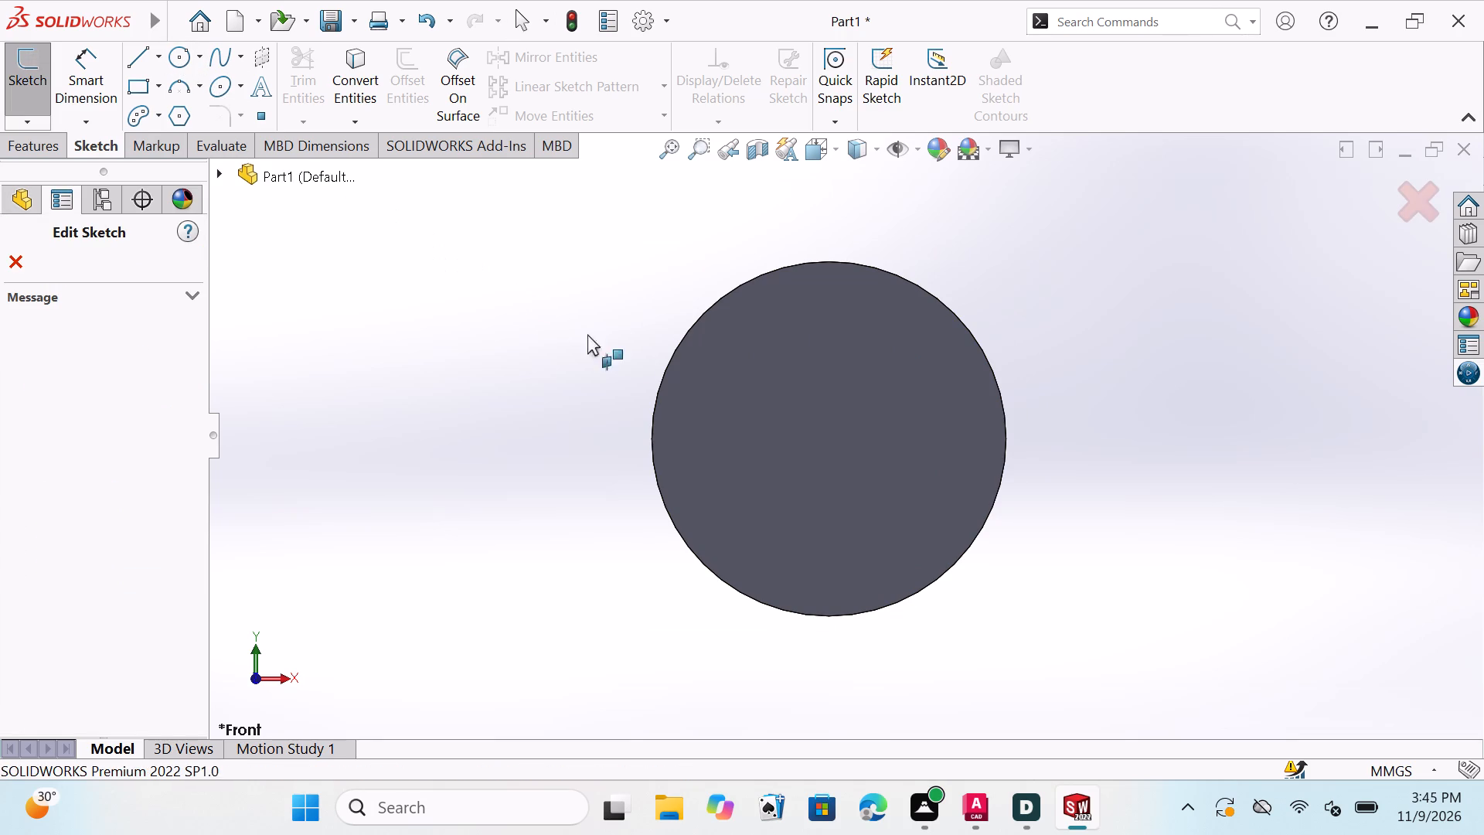
click(837, 361)
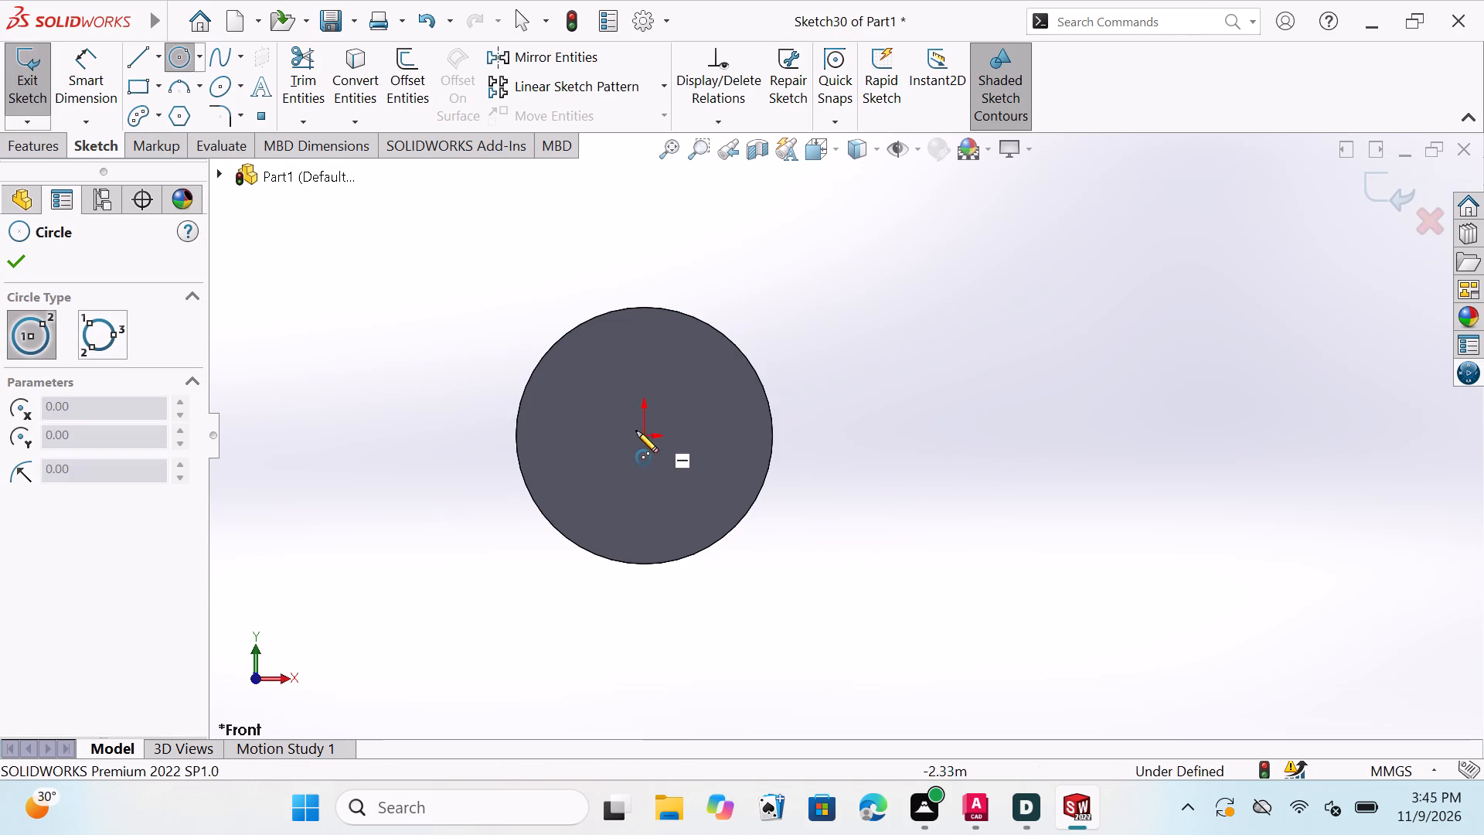
Sketch a circle of about 26 mm radius on the disc's front face, centred on the origin.
scroll(607, 467, down, 1)
scroll(695, 418, down, 1)
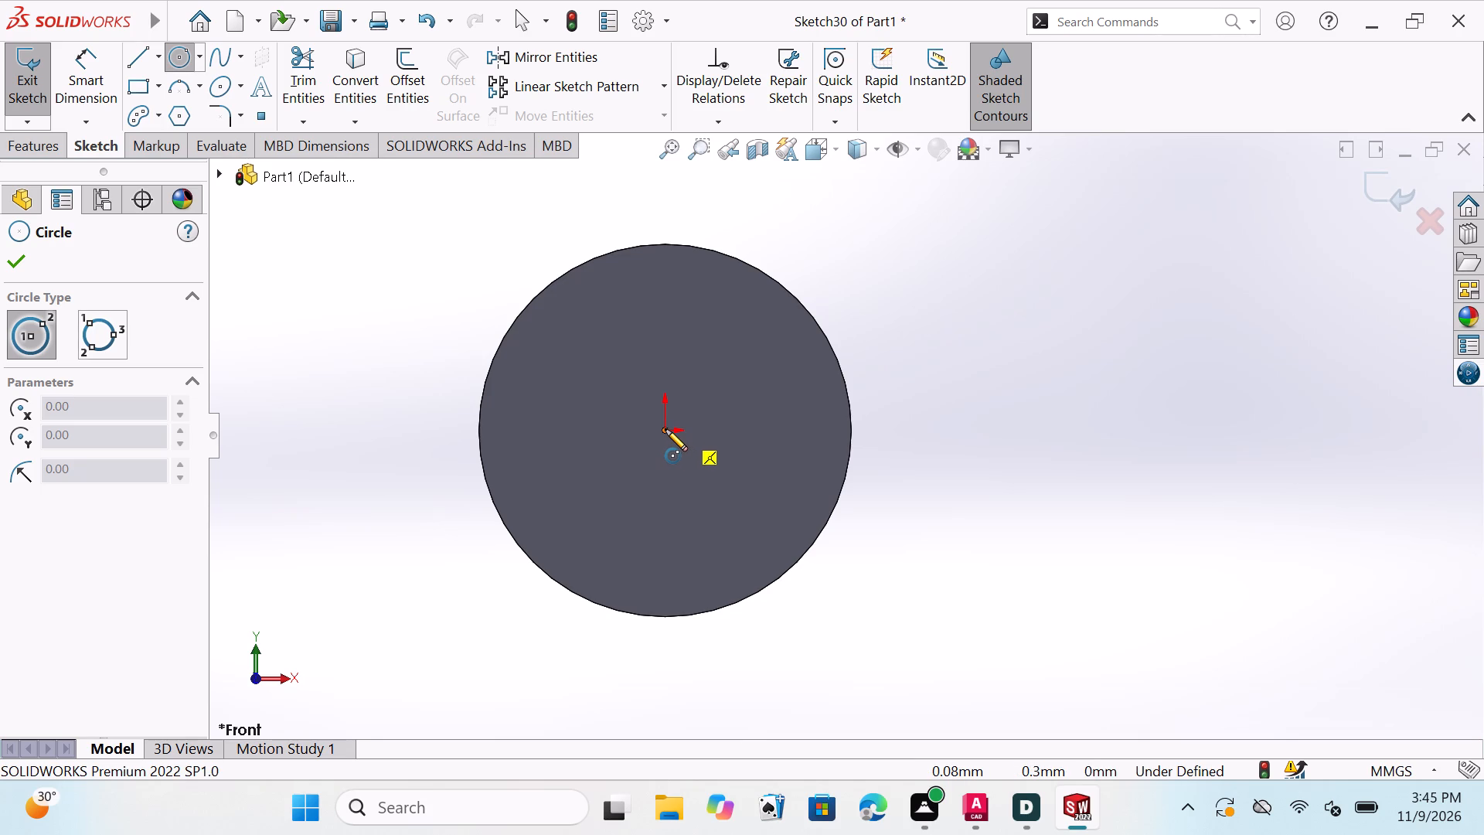
double_click(665, 429)
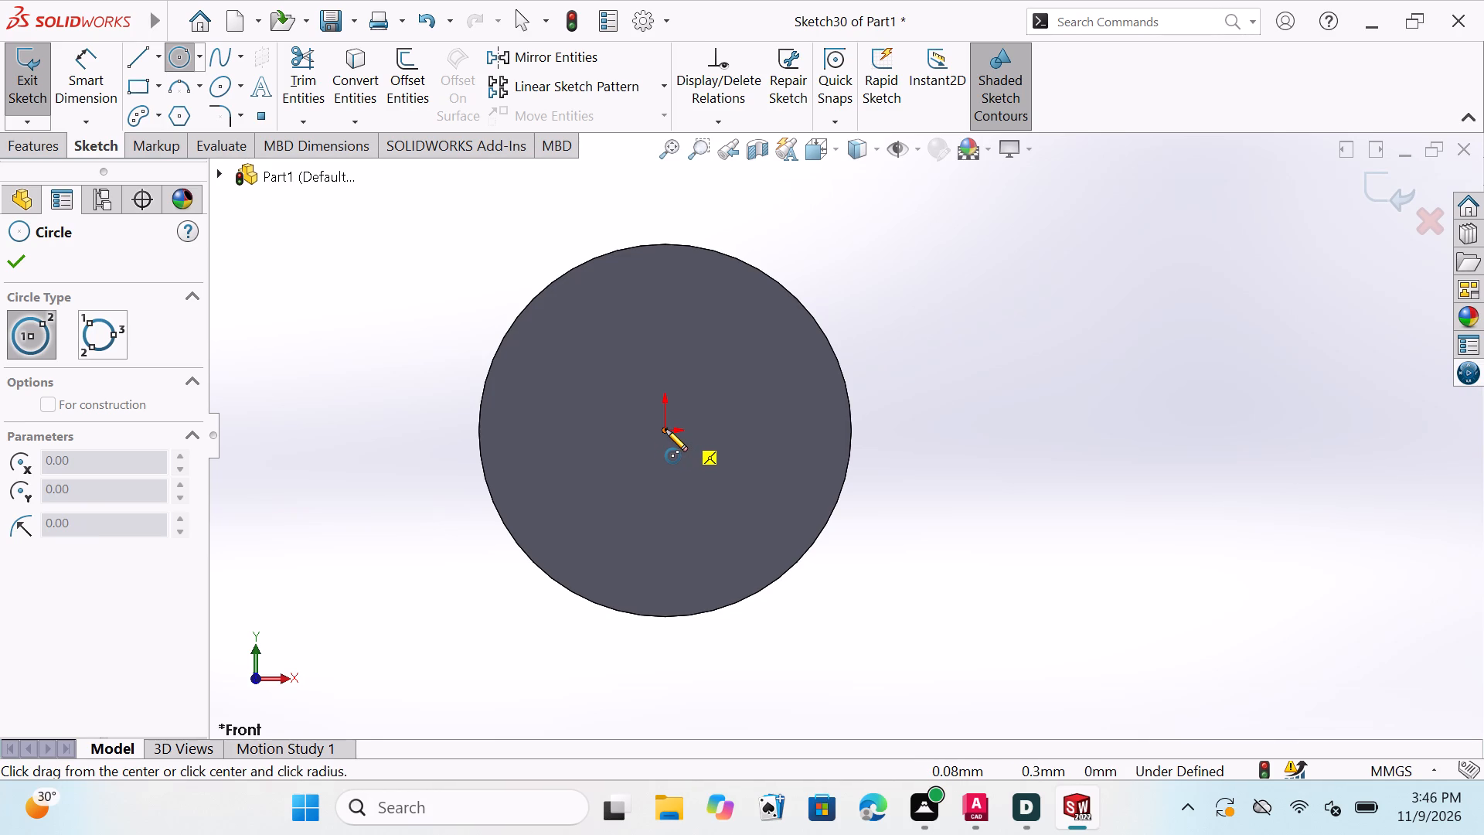
click(665, 429)
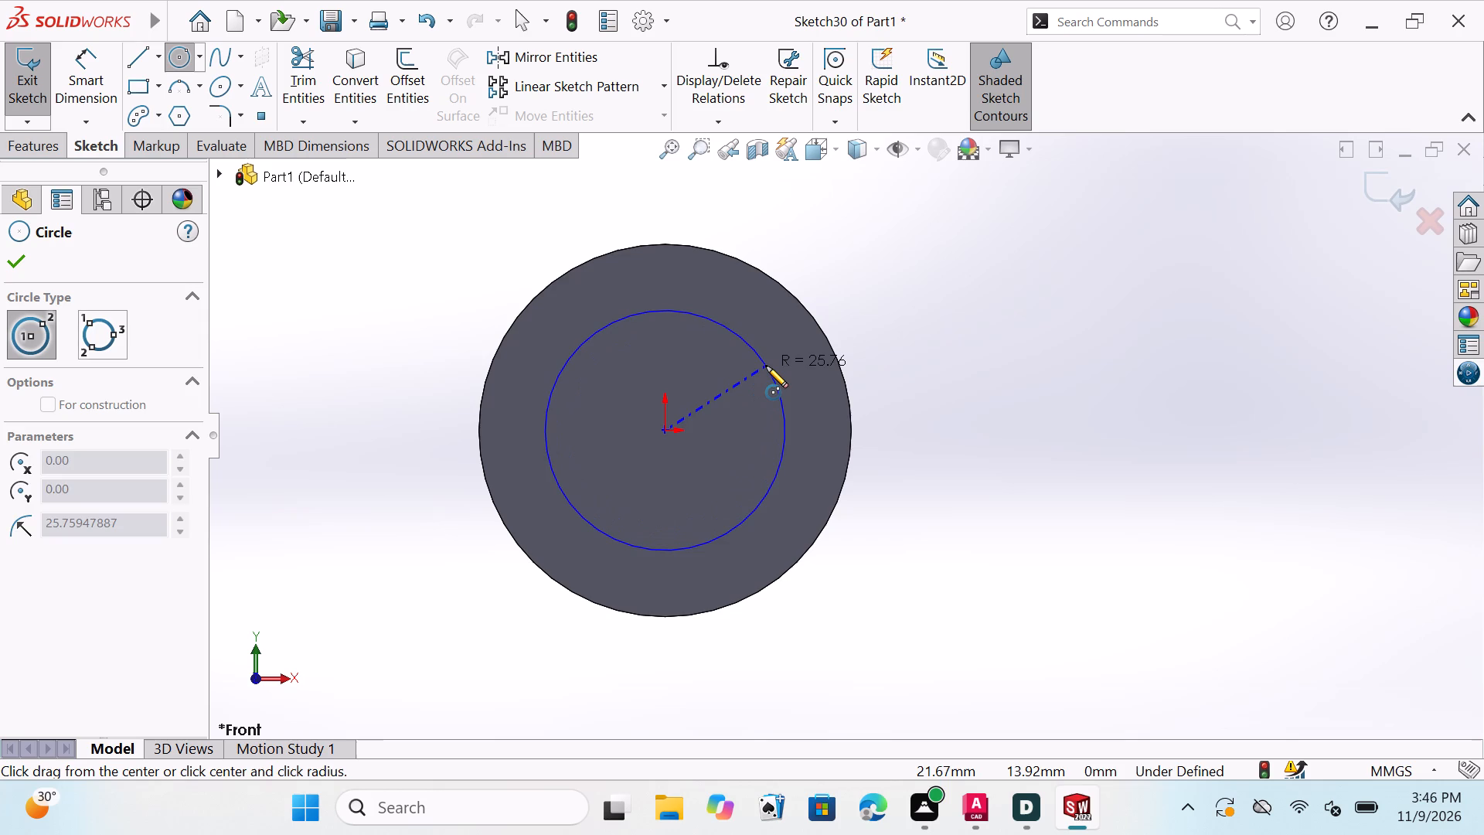
double_click(766, 366)
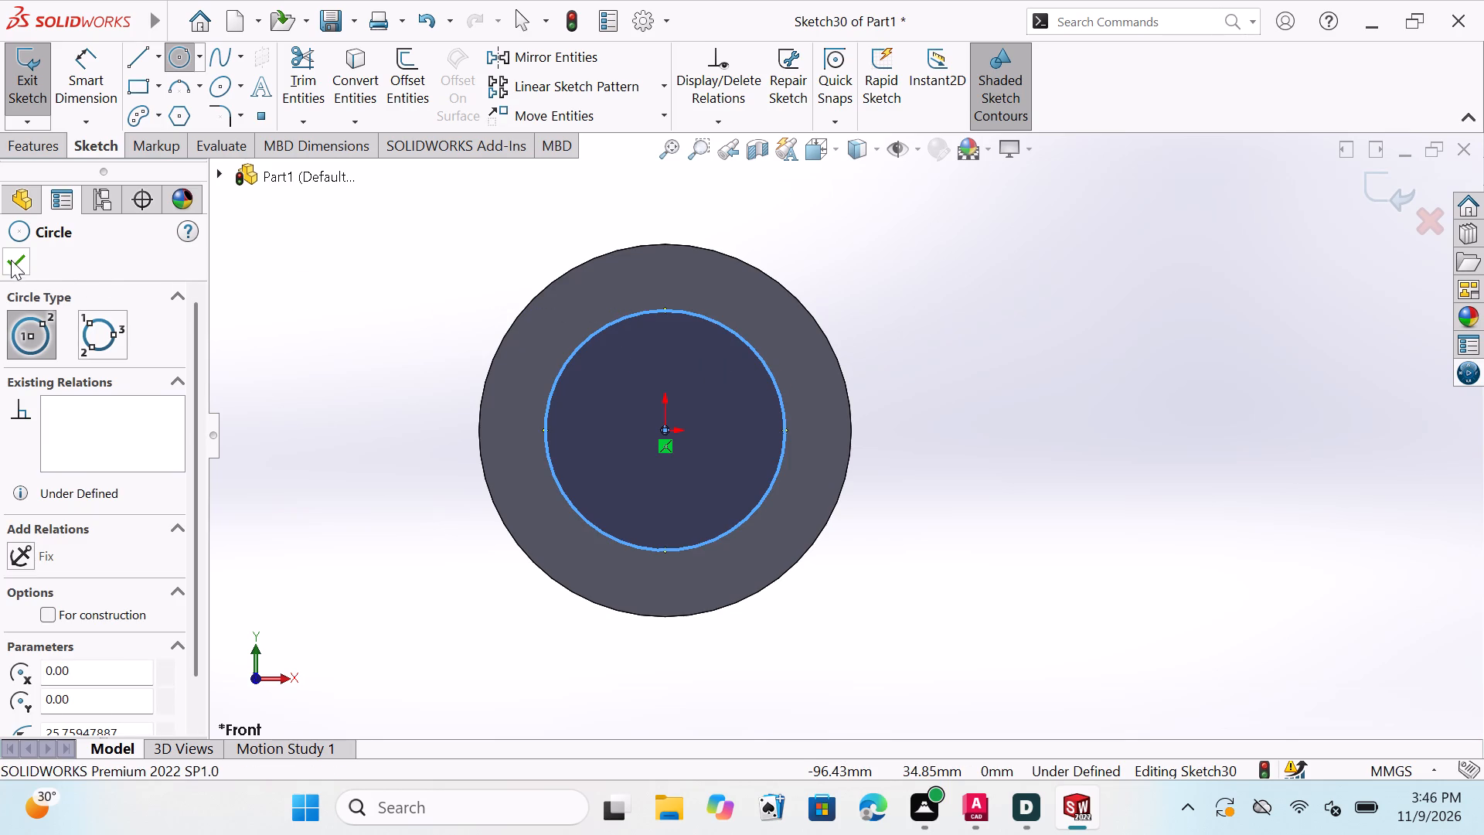
click(11, 257)
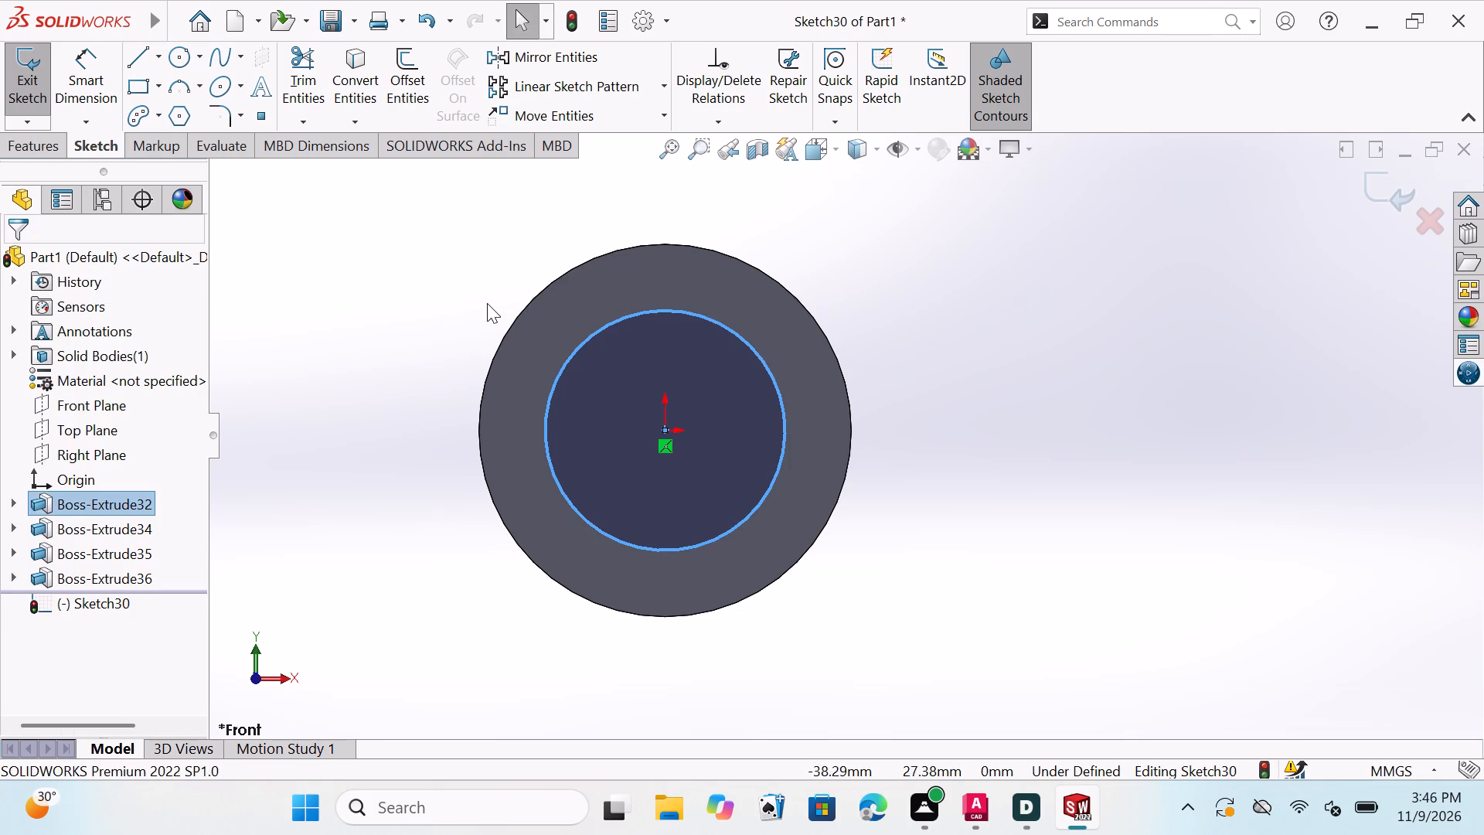
Dimension the new circle on the disc's front face with a diameter of 20 mm.
click(77, 82)
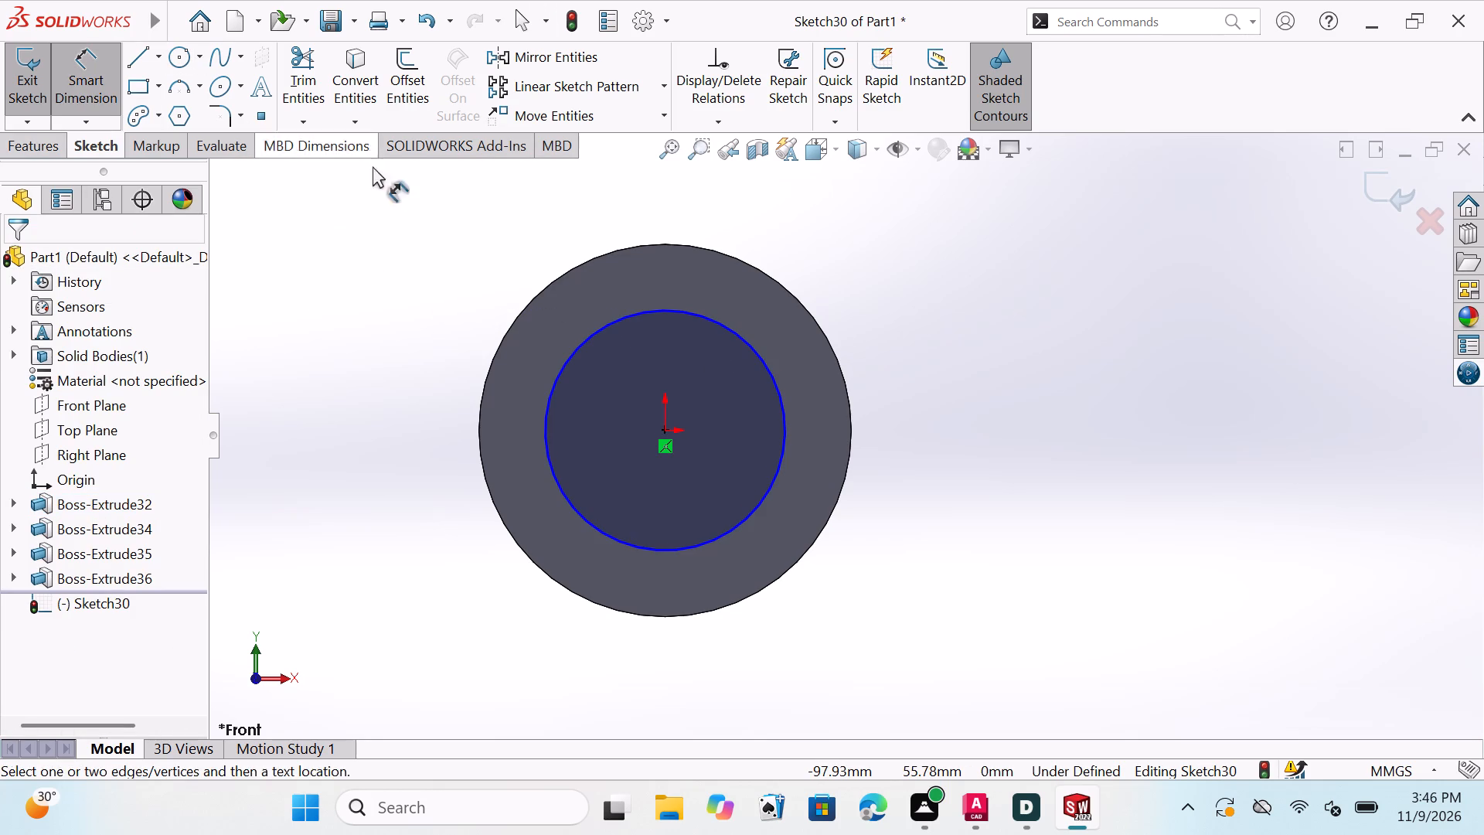
double_click(605, 322)
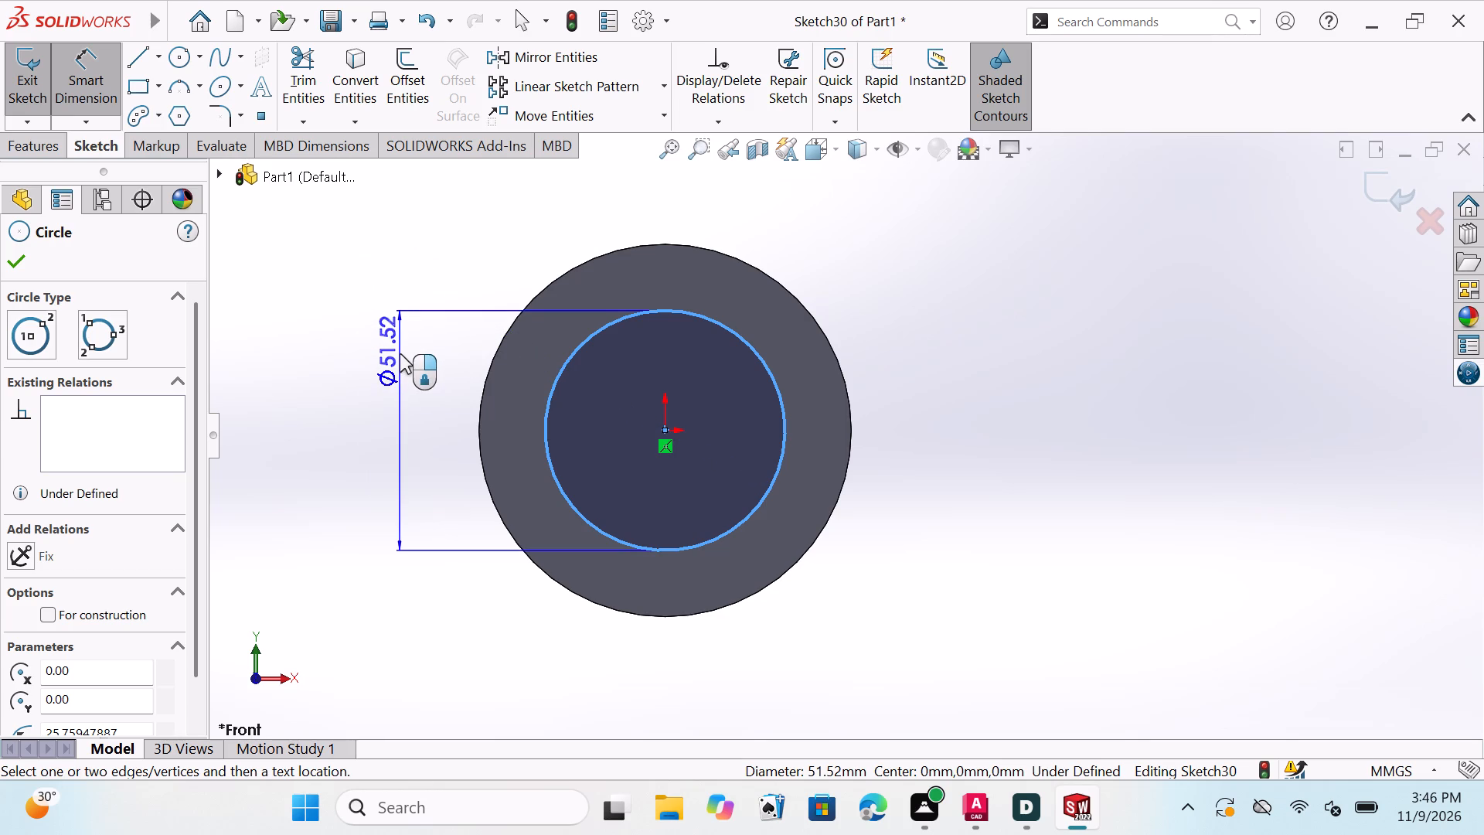
double_click(400, 353)
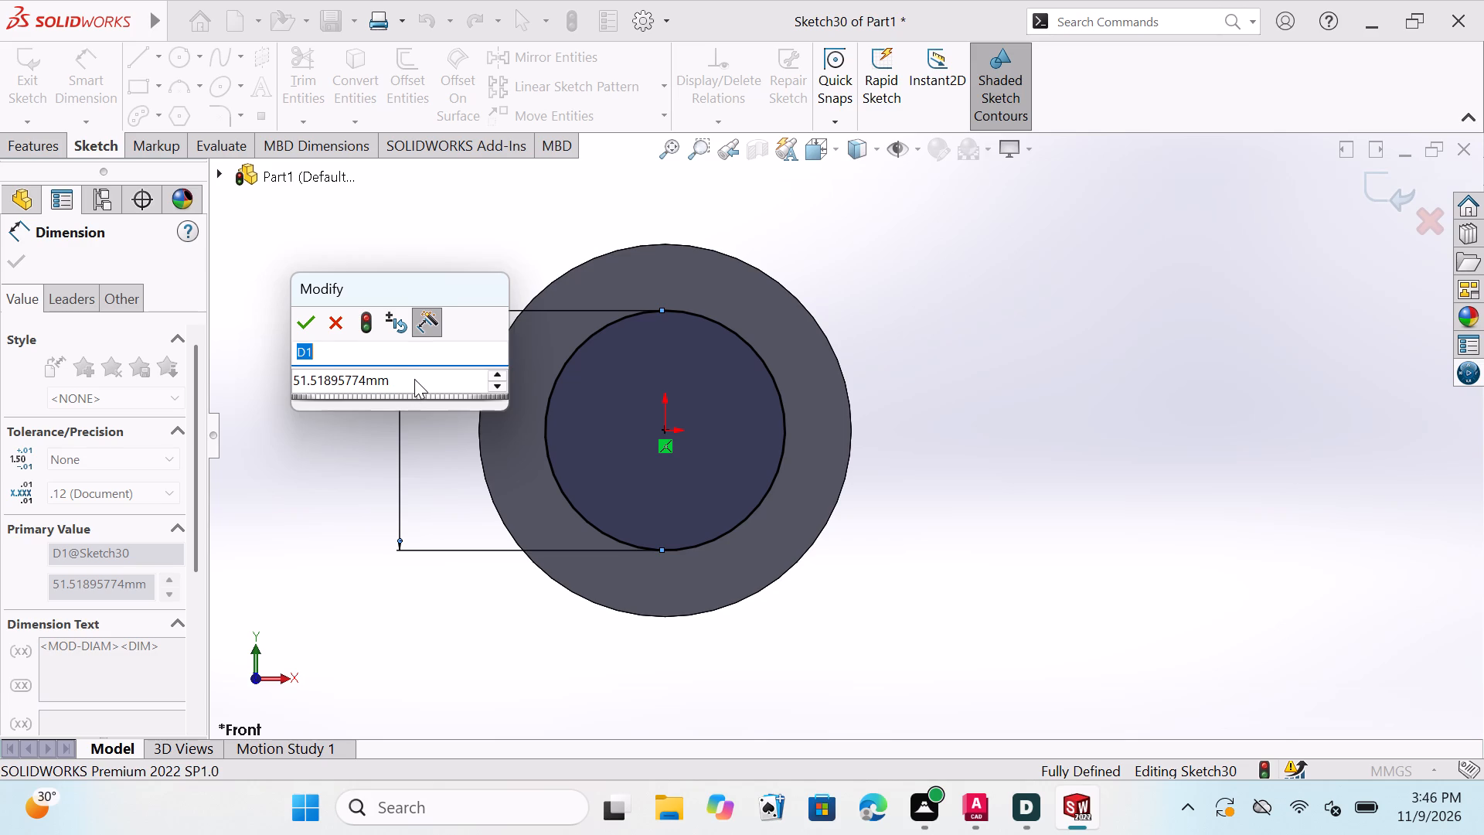
double_click(414, 377)
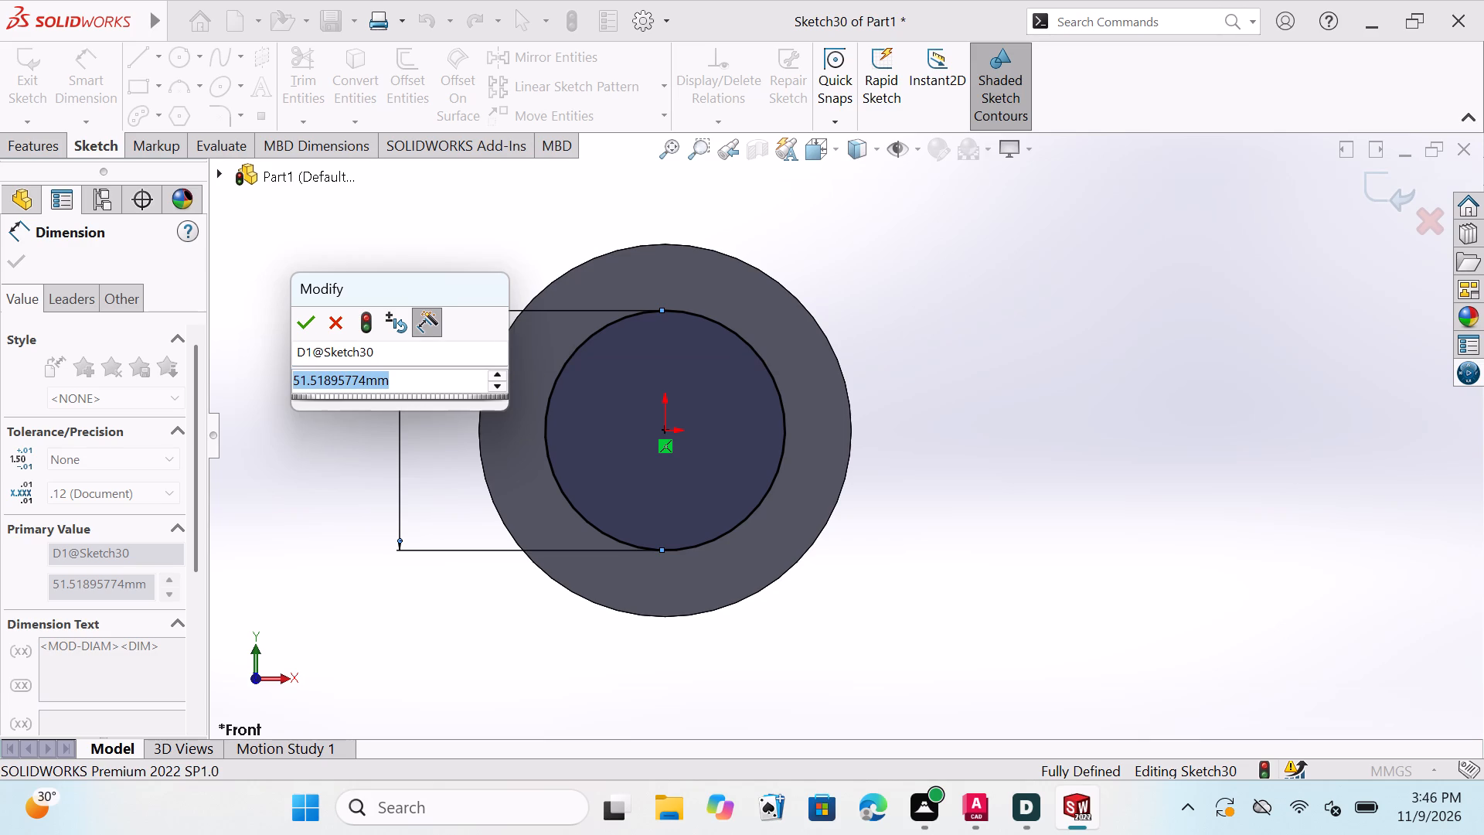
click(414, 377)
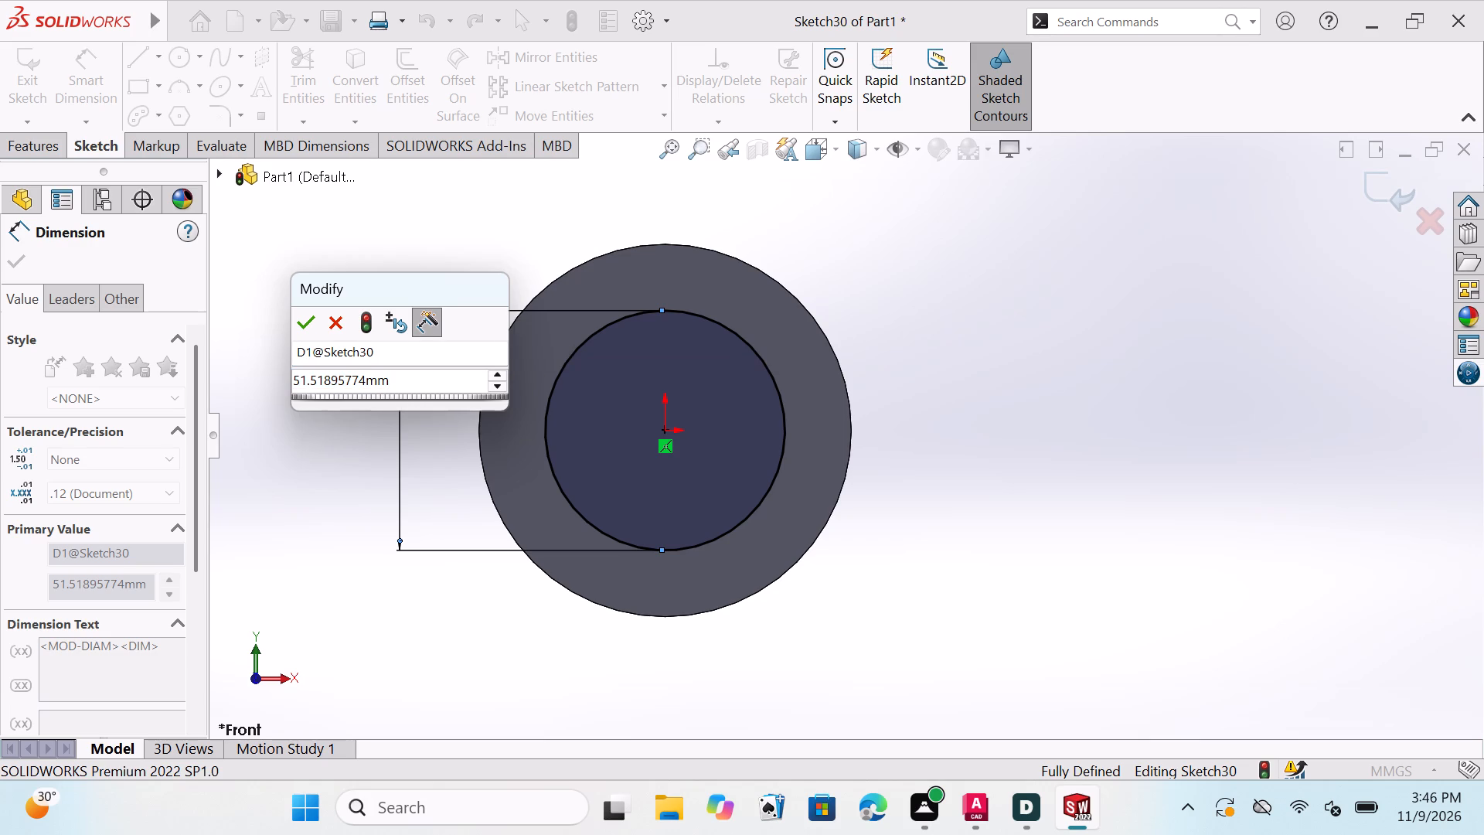
key(BackSpace)
key(BackSpace)
key(BackSpace)
key(BackSpace)
key(BackSpace)
key(BackSpace)
key(BackSpace)
key(BackSpace)
key(BackSpace)
key(BackSpace)
key(BackSpace)
key(BackSpace)
key(BackSpace)
key(BackSpace)
key(BackSpace)
key(BackSpace)
key(BackSpace)
key(BackSpace)
key(BackSpace)
key(BackSpace)
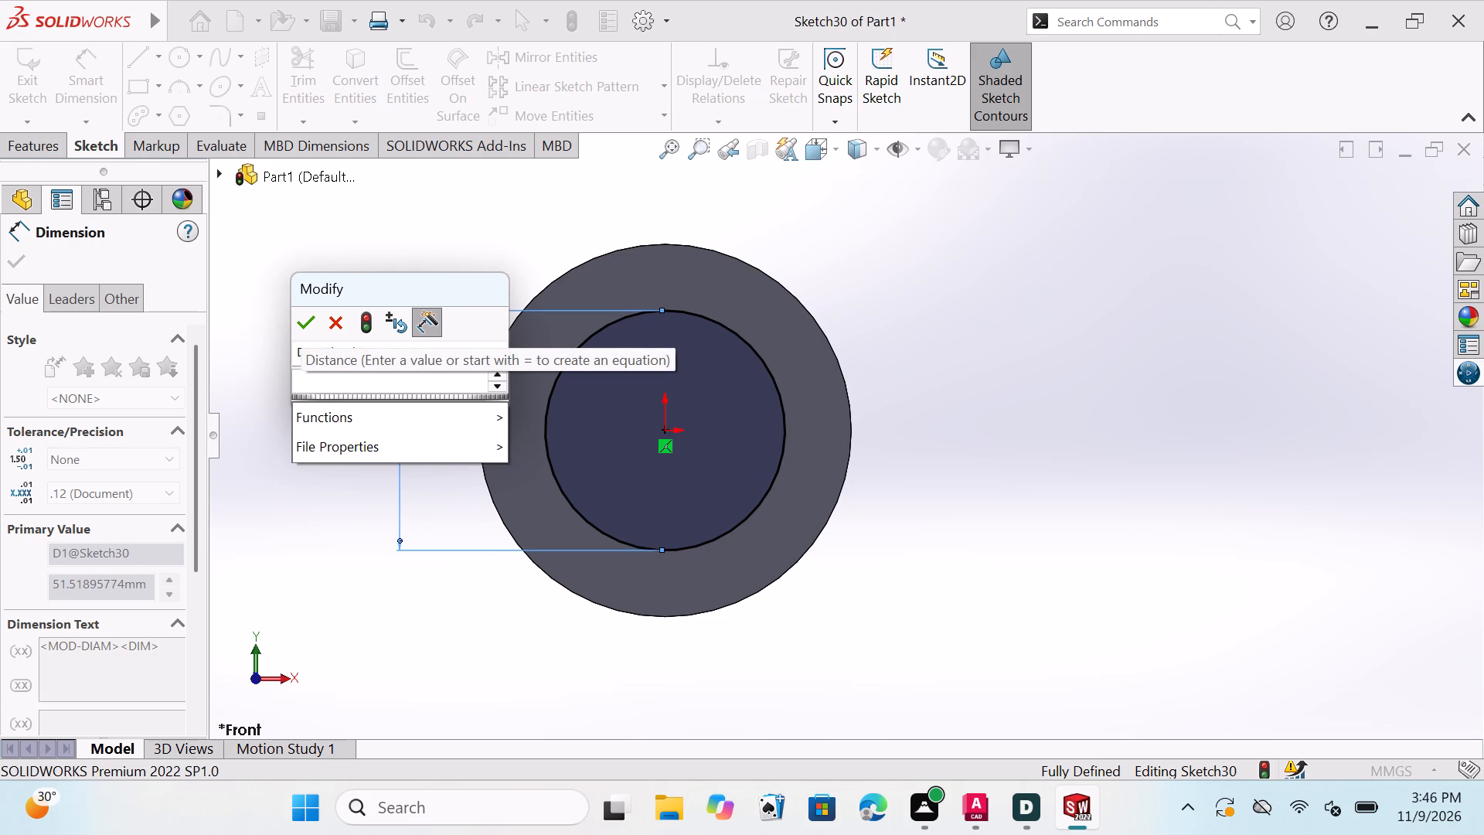
text(20)
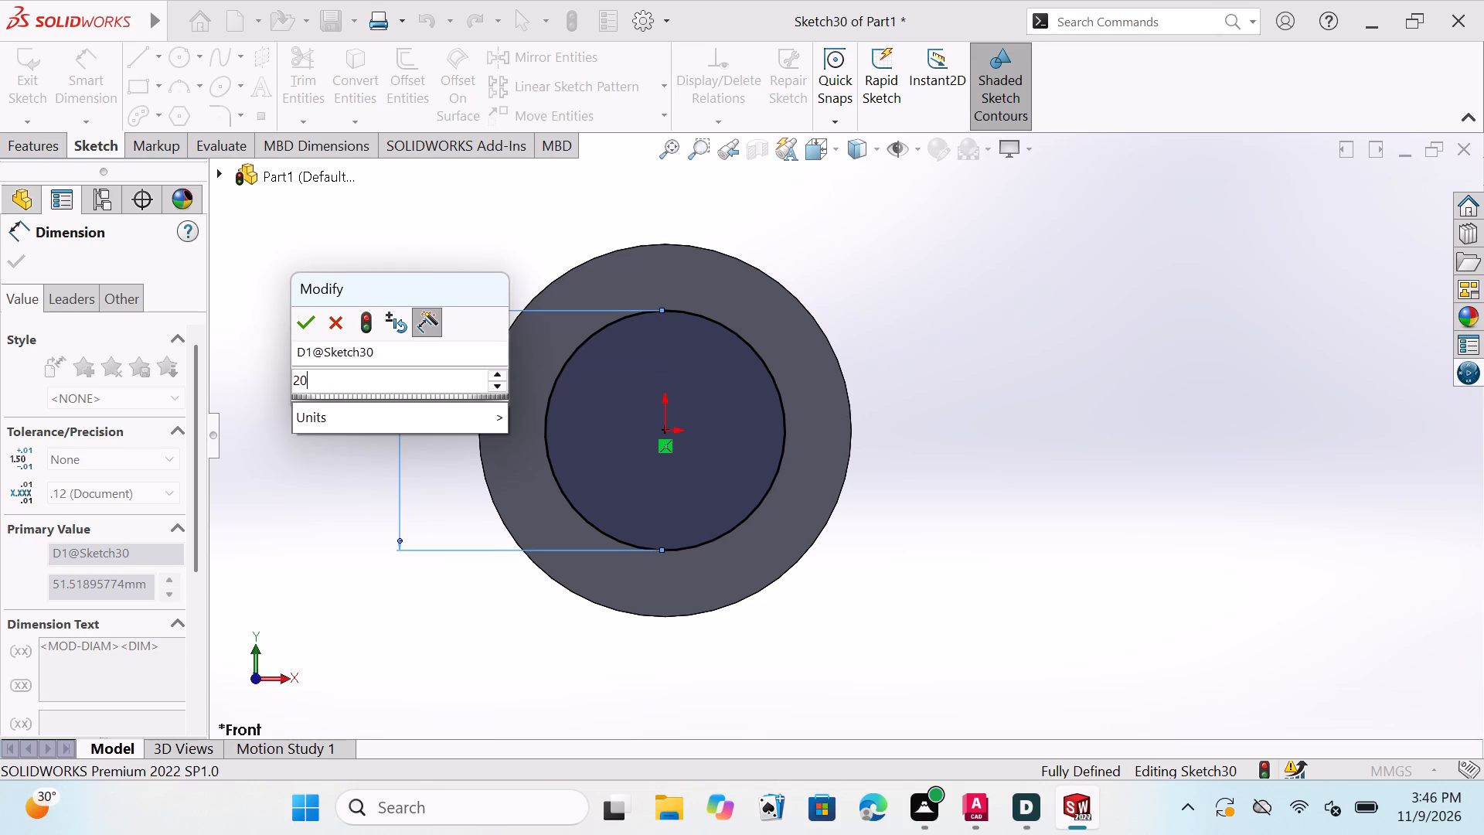
click(301, 322)
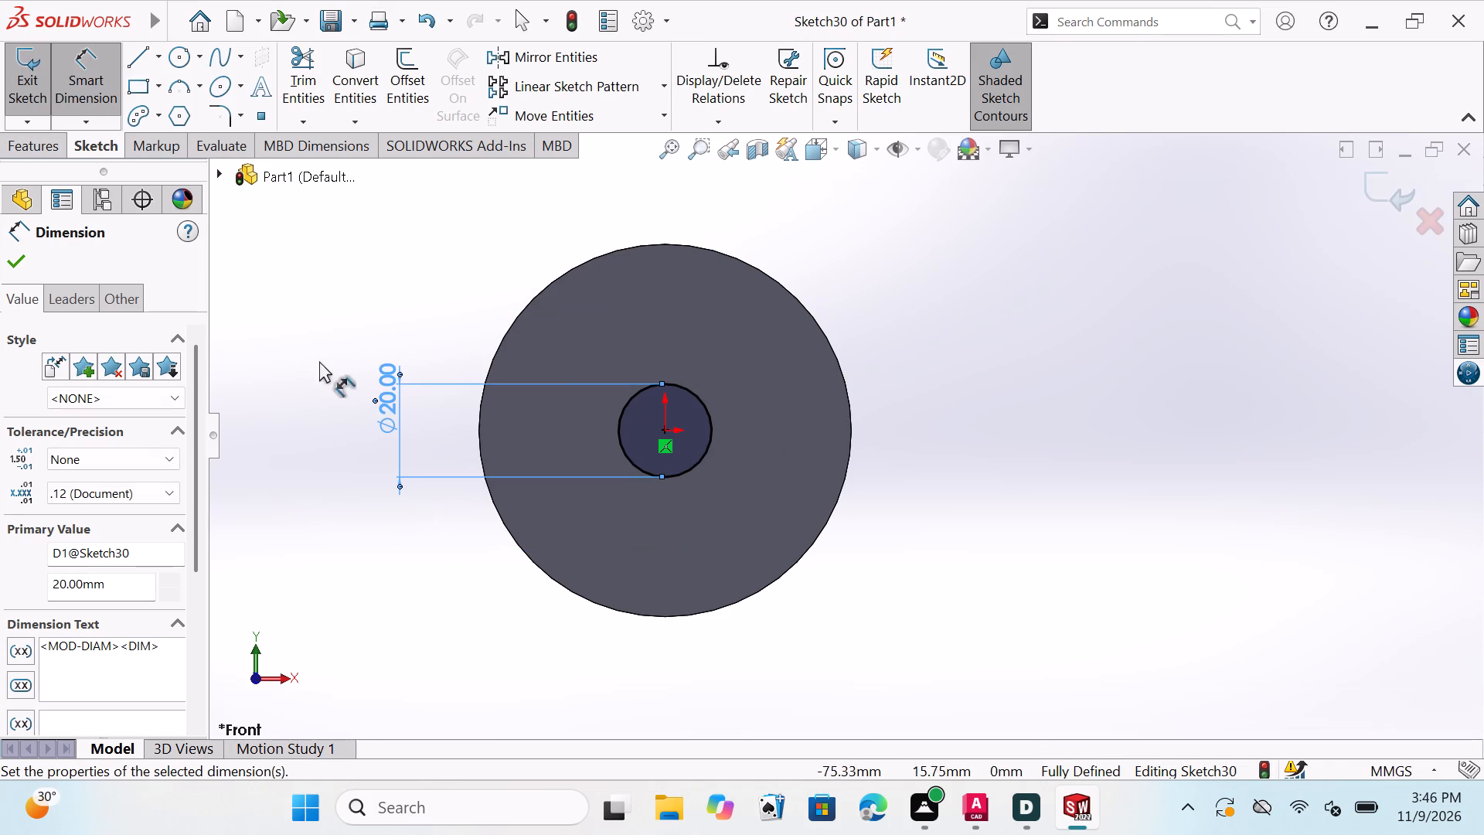
Extrude the 20 mm circle 100 mm in the reversed direction, through the disc and beyond the 30 mm rear boss.
middle_drag(881, 472, 768, 497)
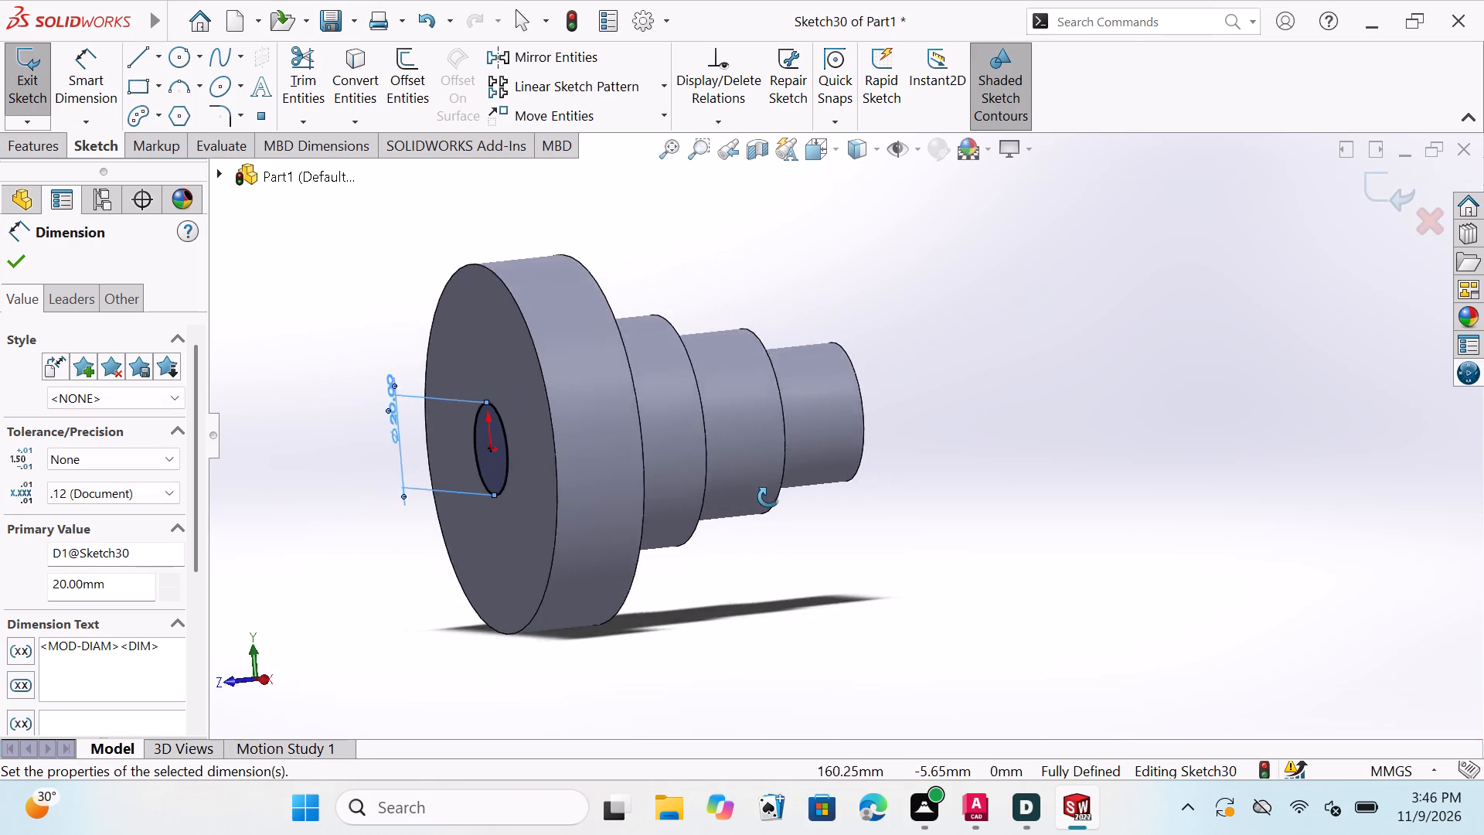
middle_drag(768, 497, 762, 512)
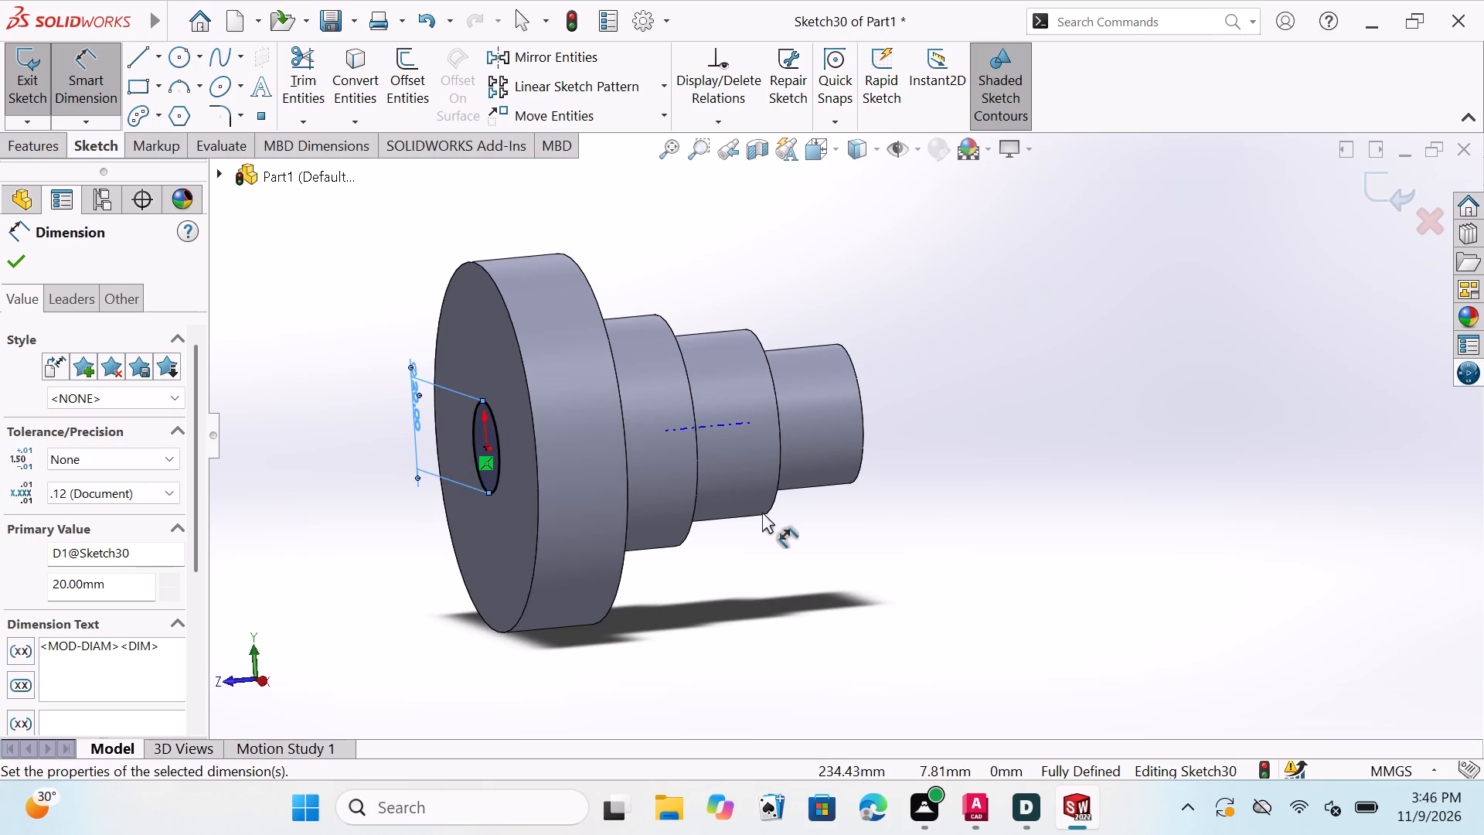
middle_click(762, 512)
click(22, 269)
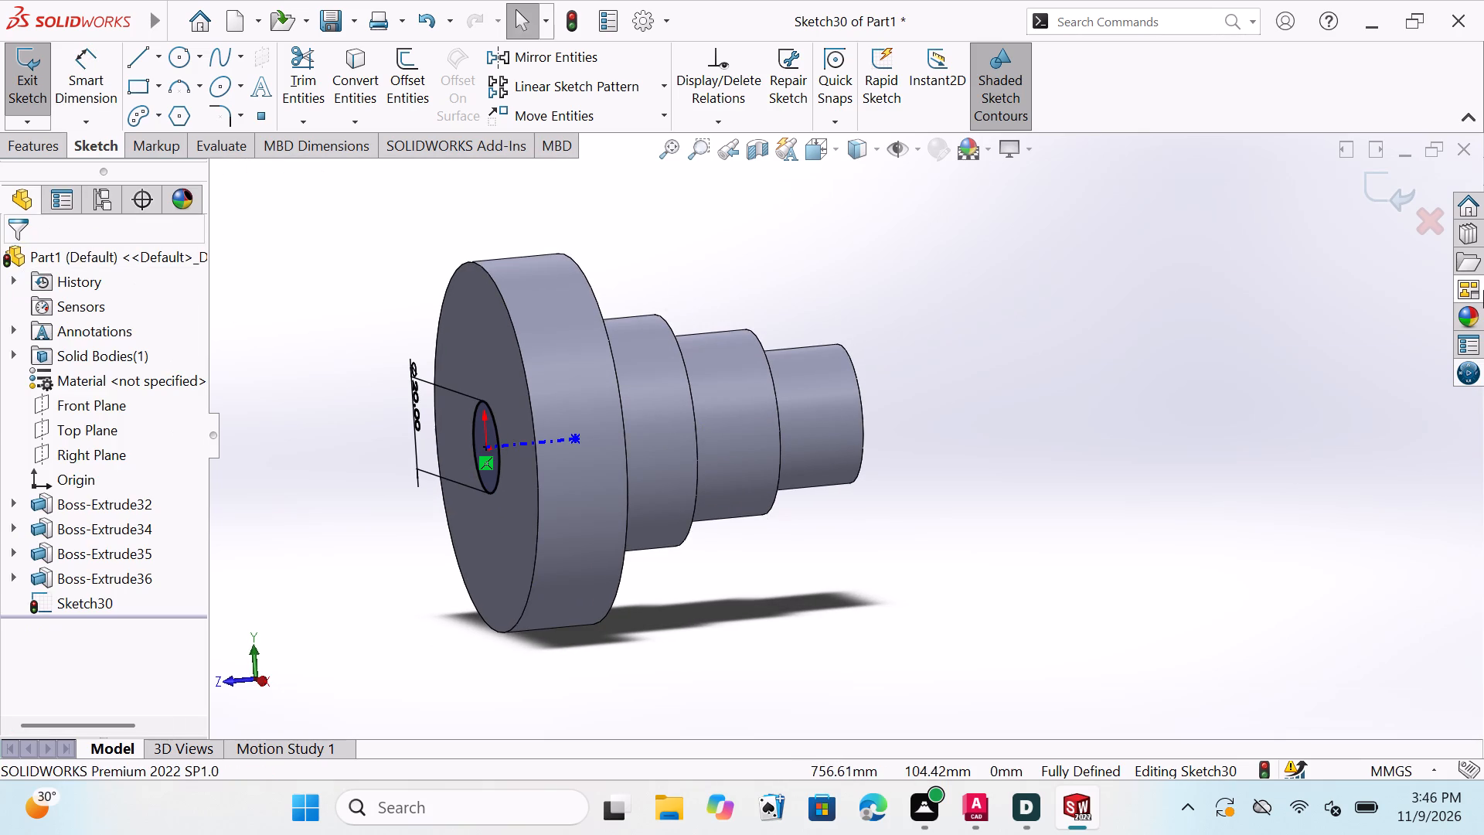
double_click(29, 146)
double_click(26, 90)
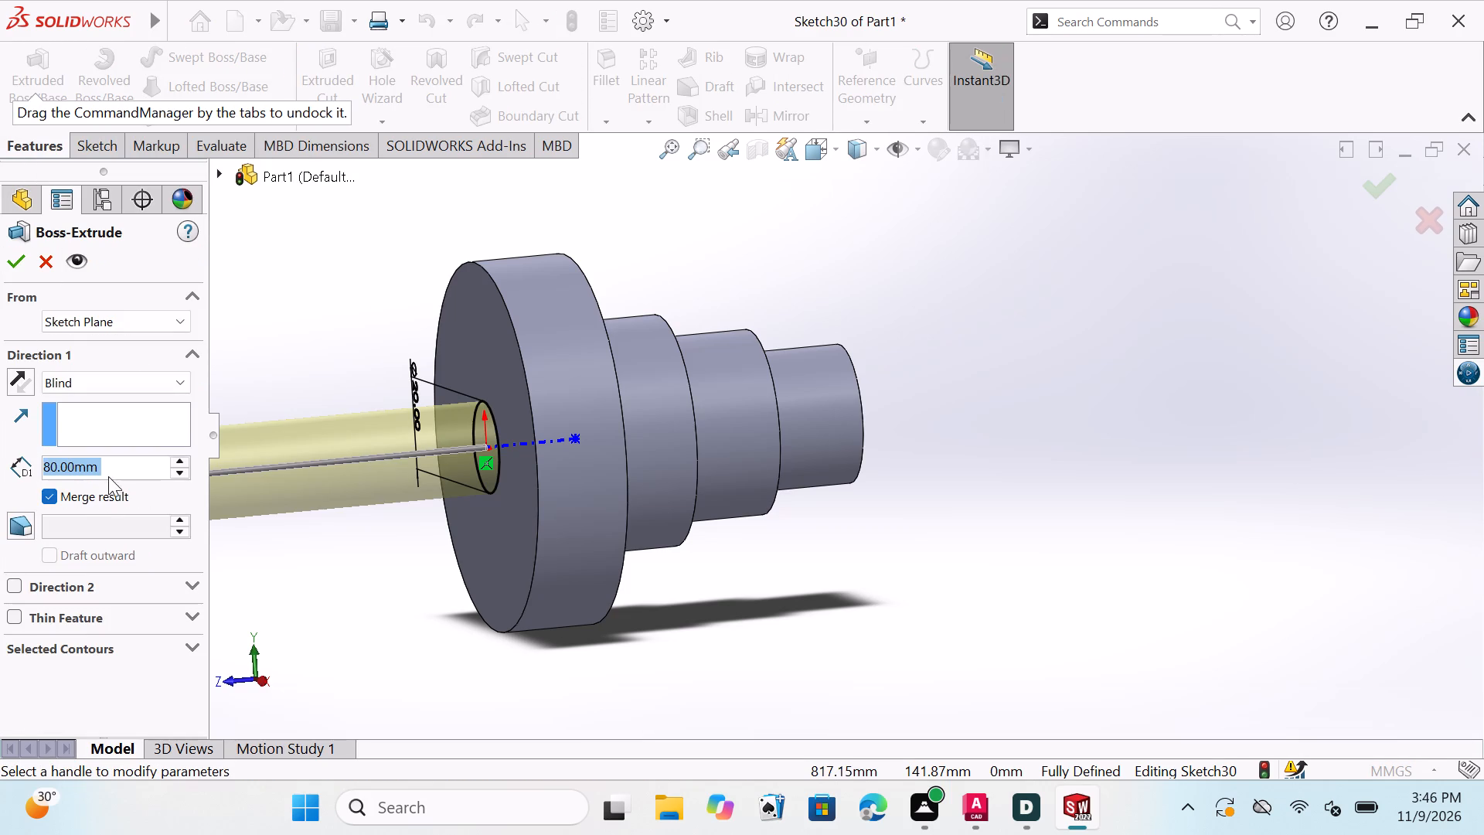
double_click(117, 468)
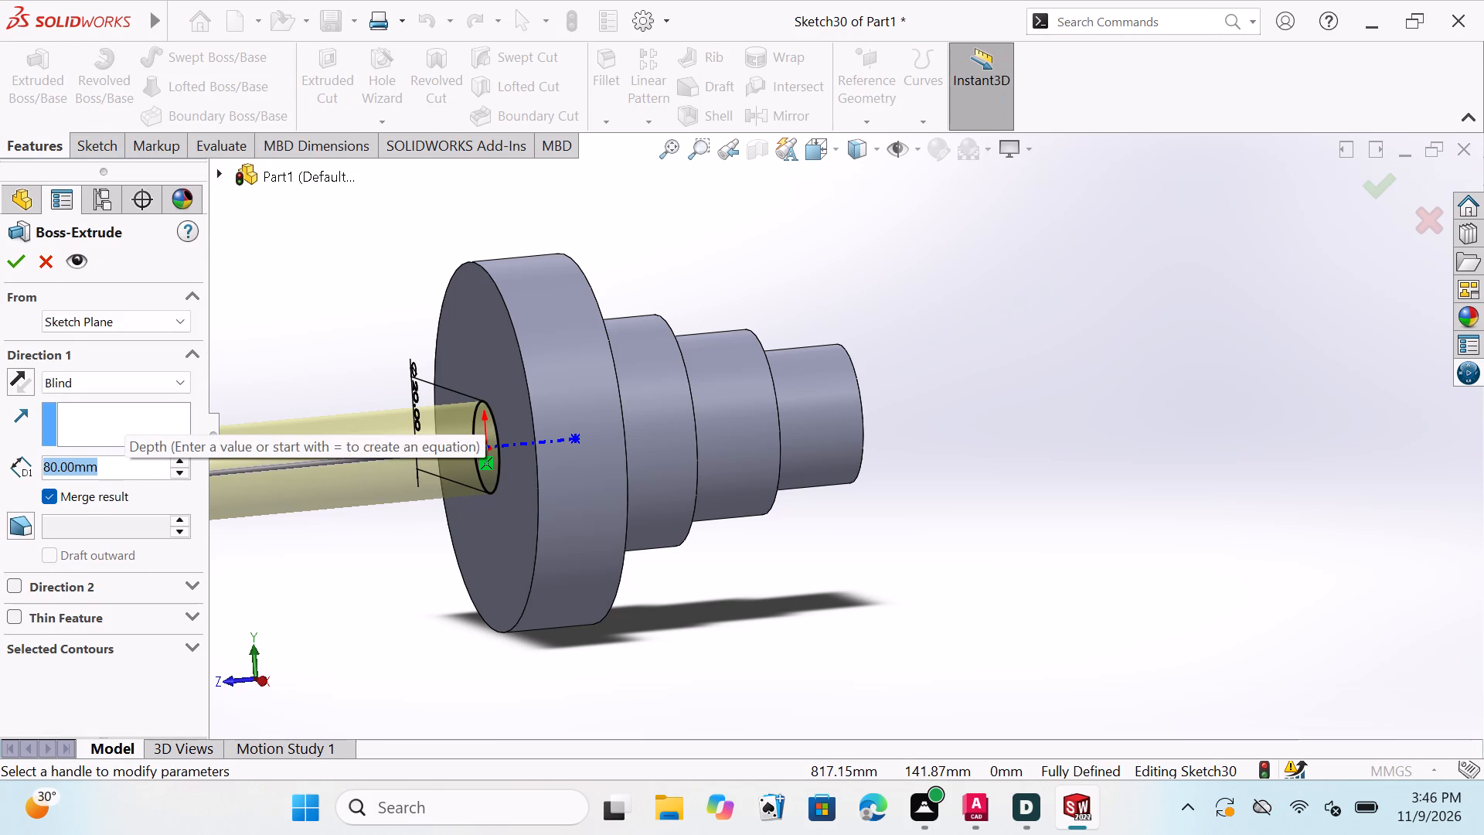
key(BackSpace)
key(BackSpace)
key(BackSpace)
key(BackSpace)
key(1)
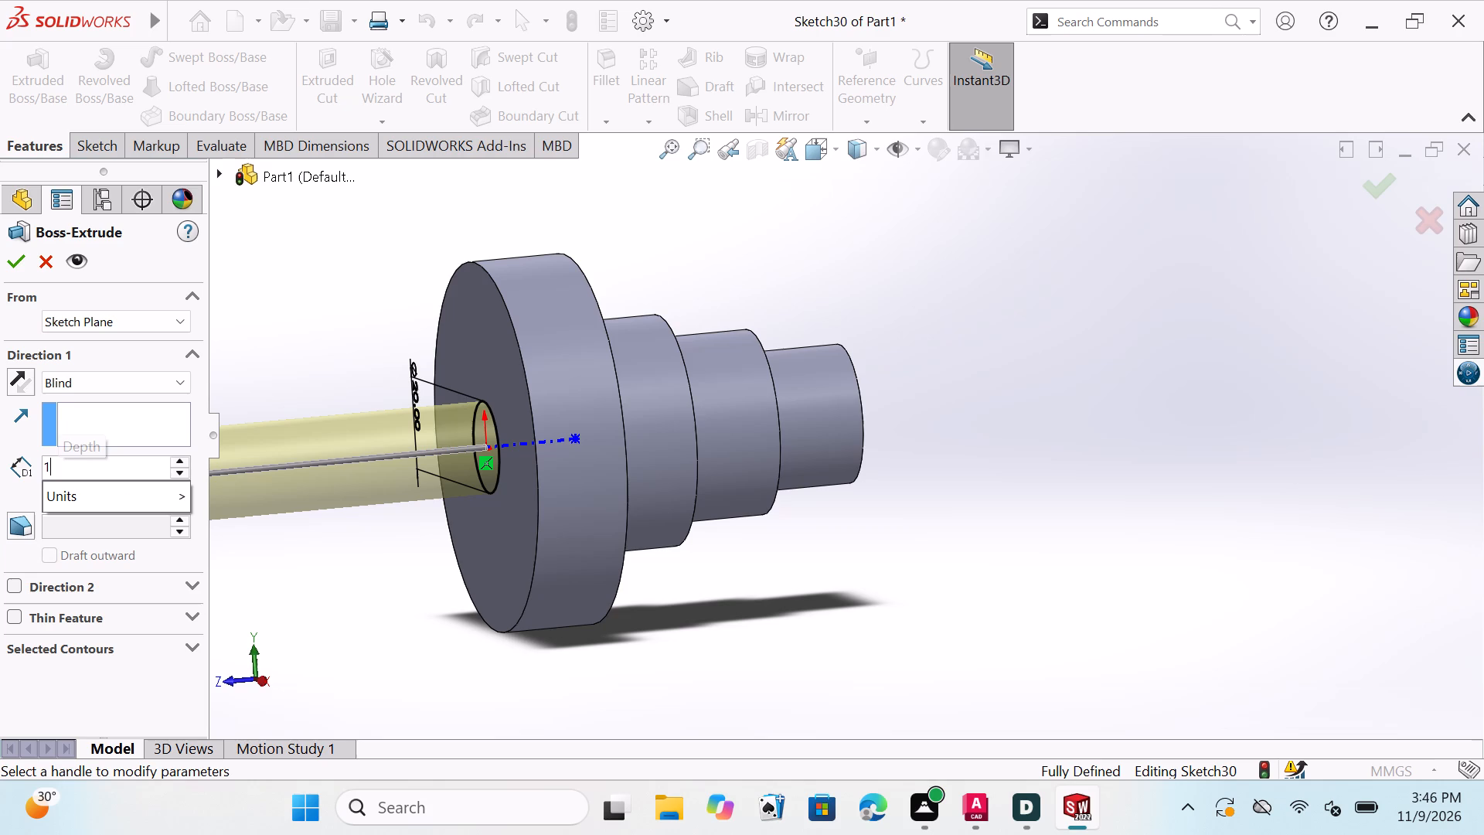
text(00)
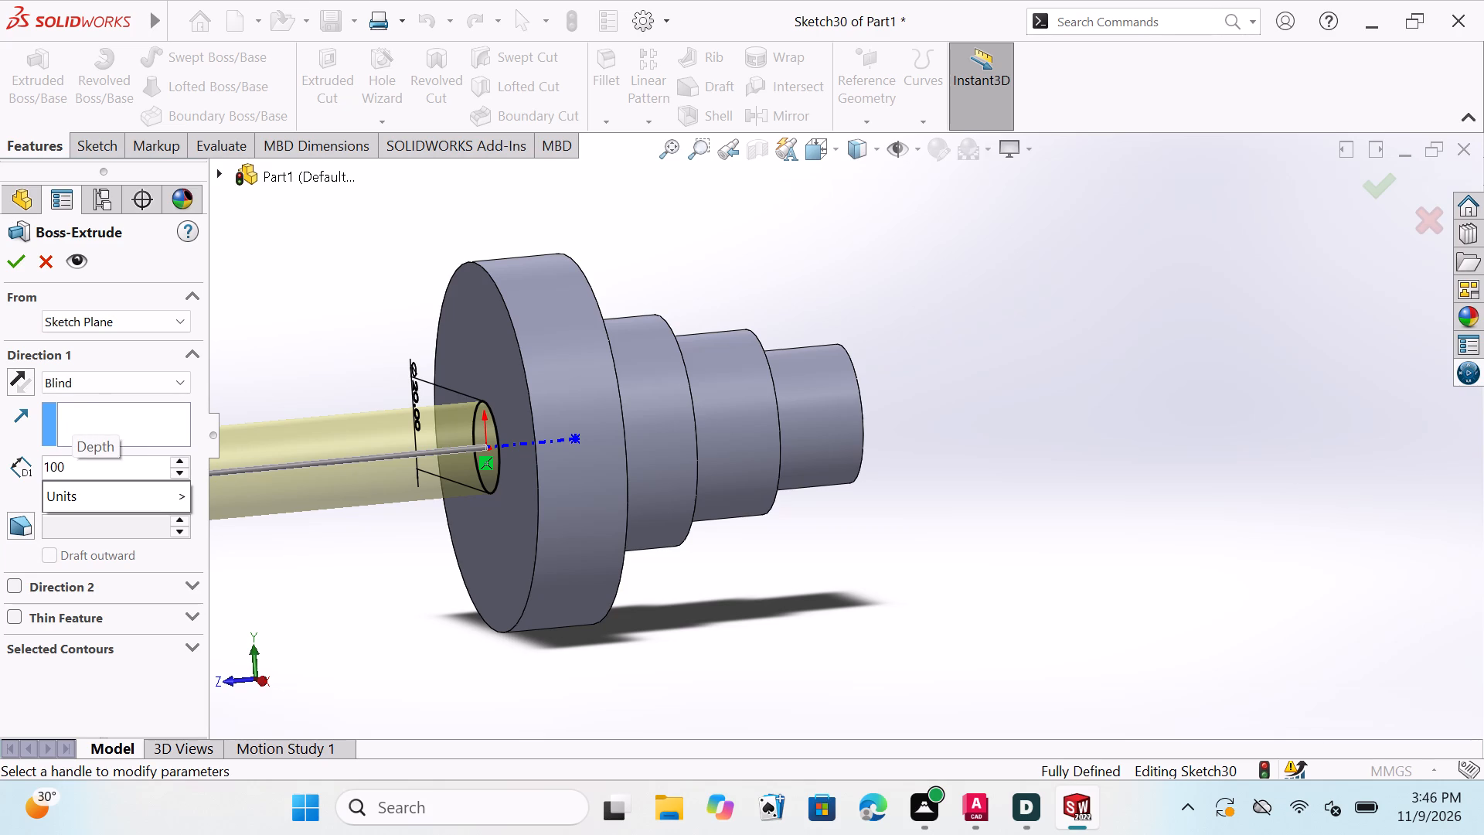
double_click(15, 373)
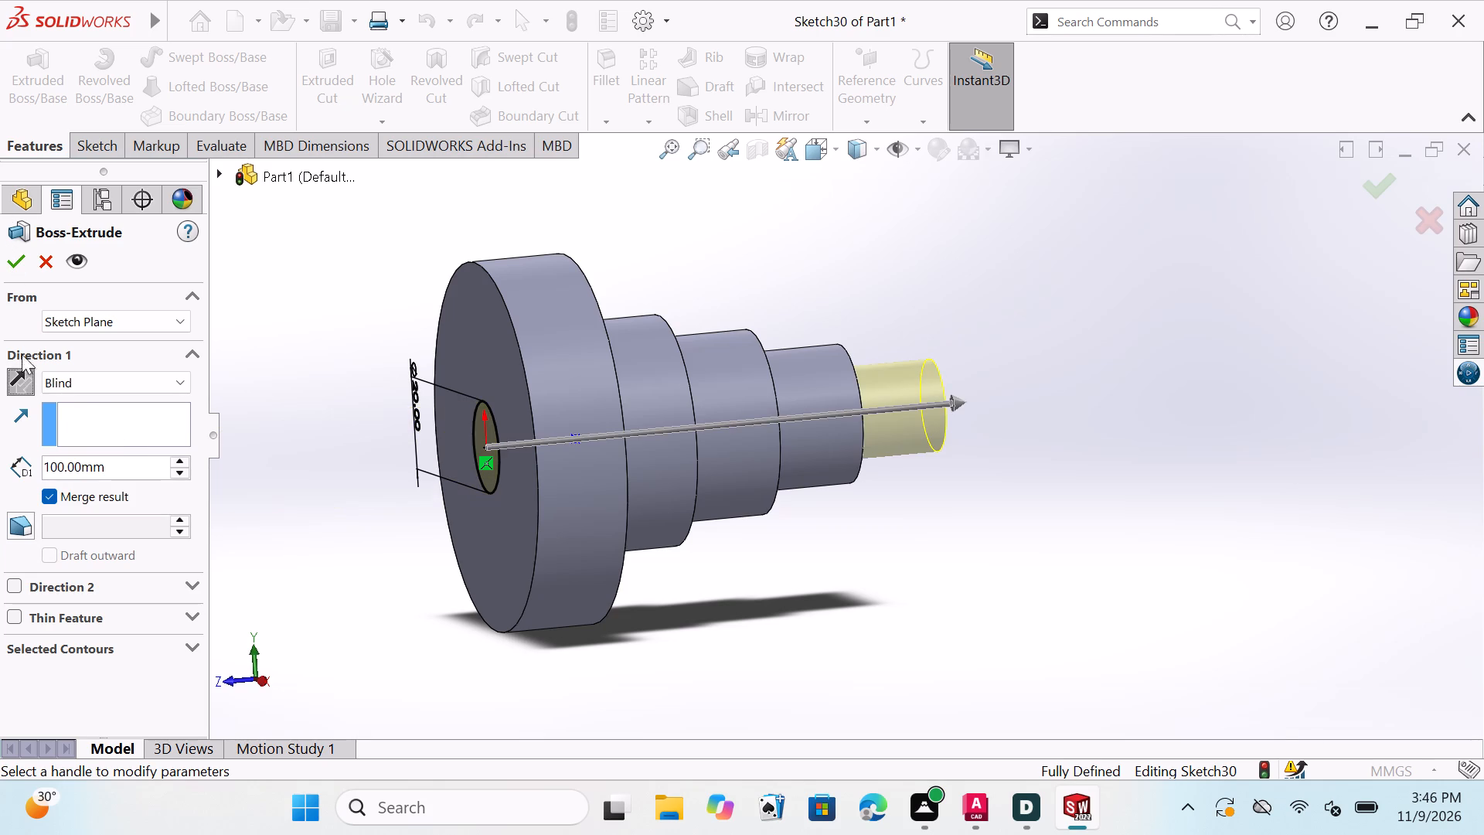
double_click(19, 259)
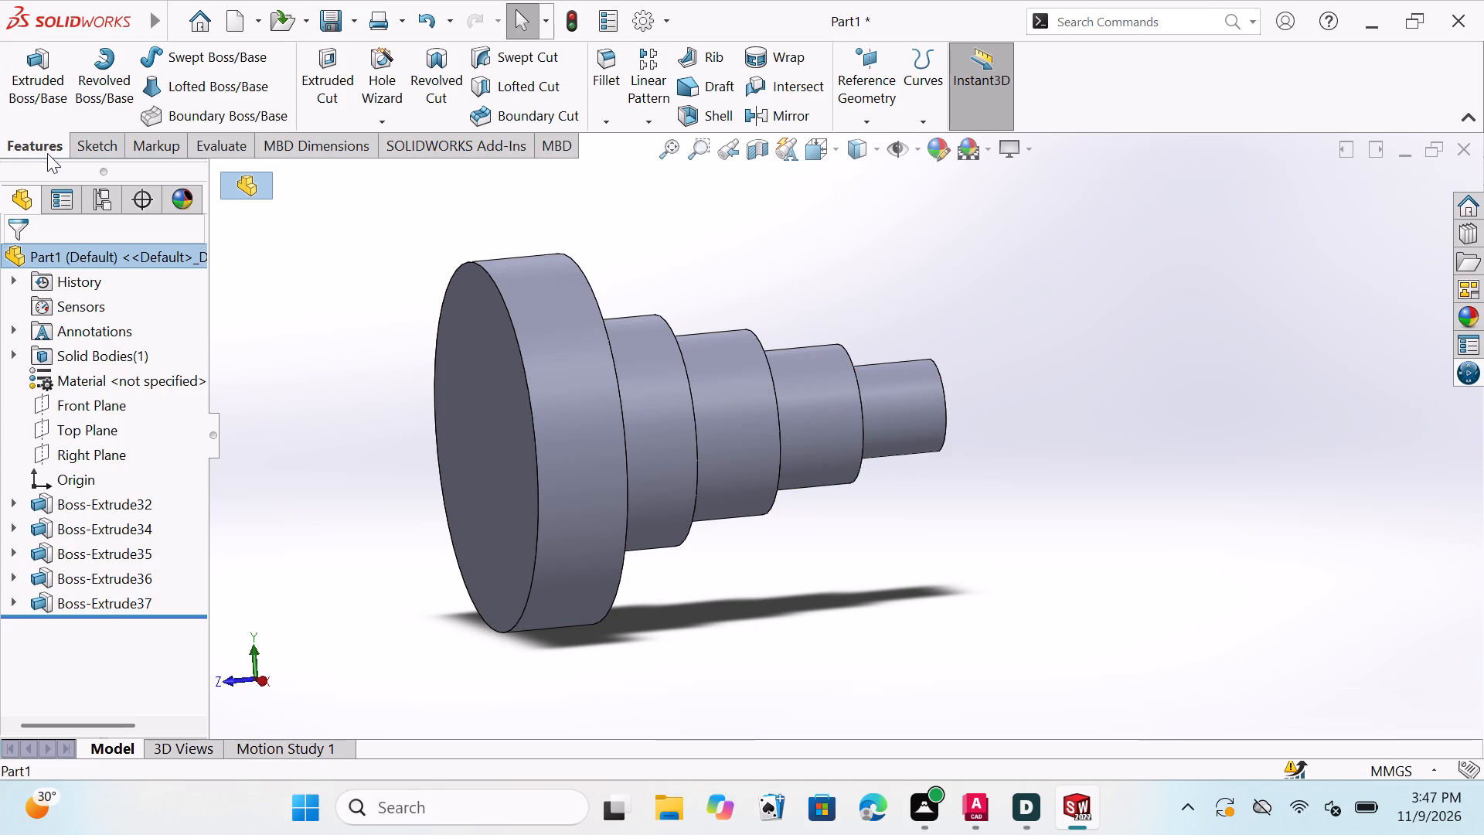
View the part normal to the Front Plane and open a new circle sketch on the disc's front face.
double_click(106, 142)
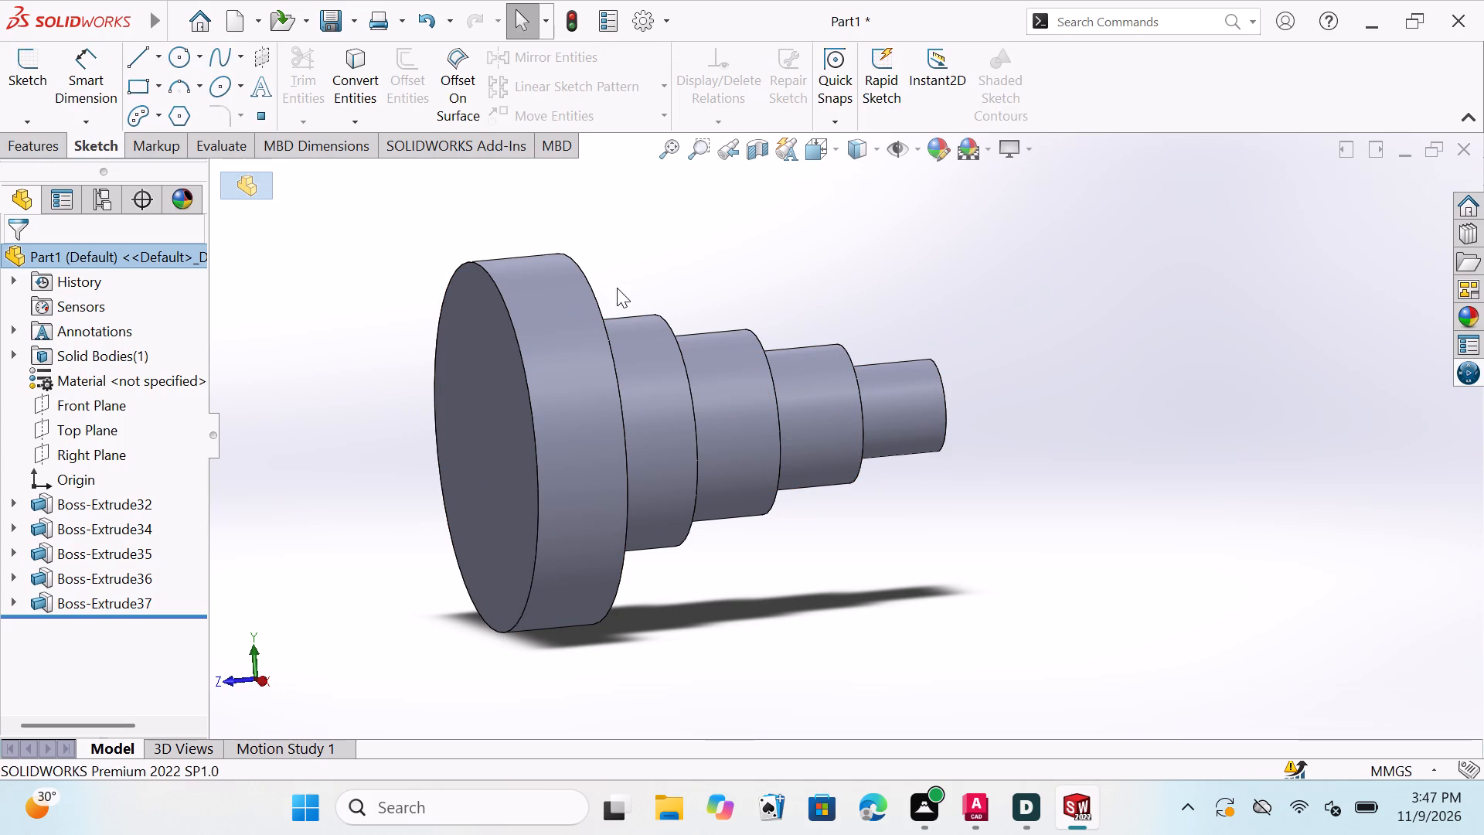
middle_drag(735, 319, 852, 308)
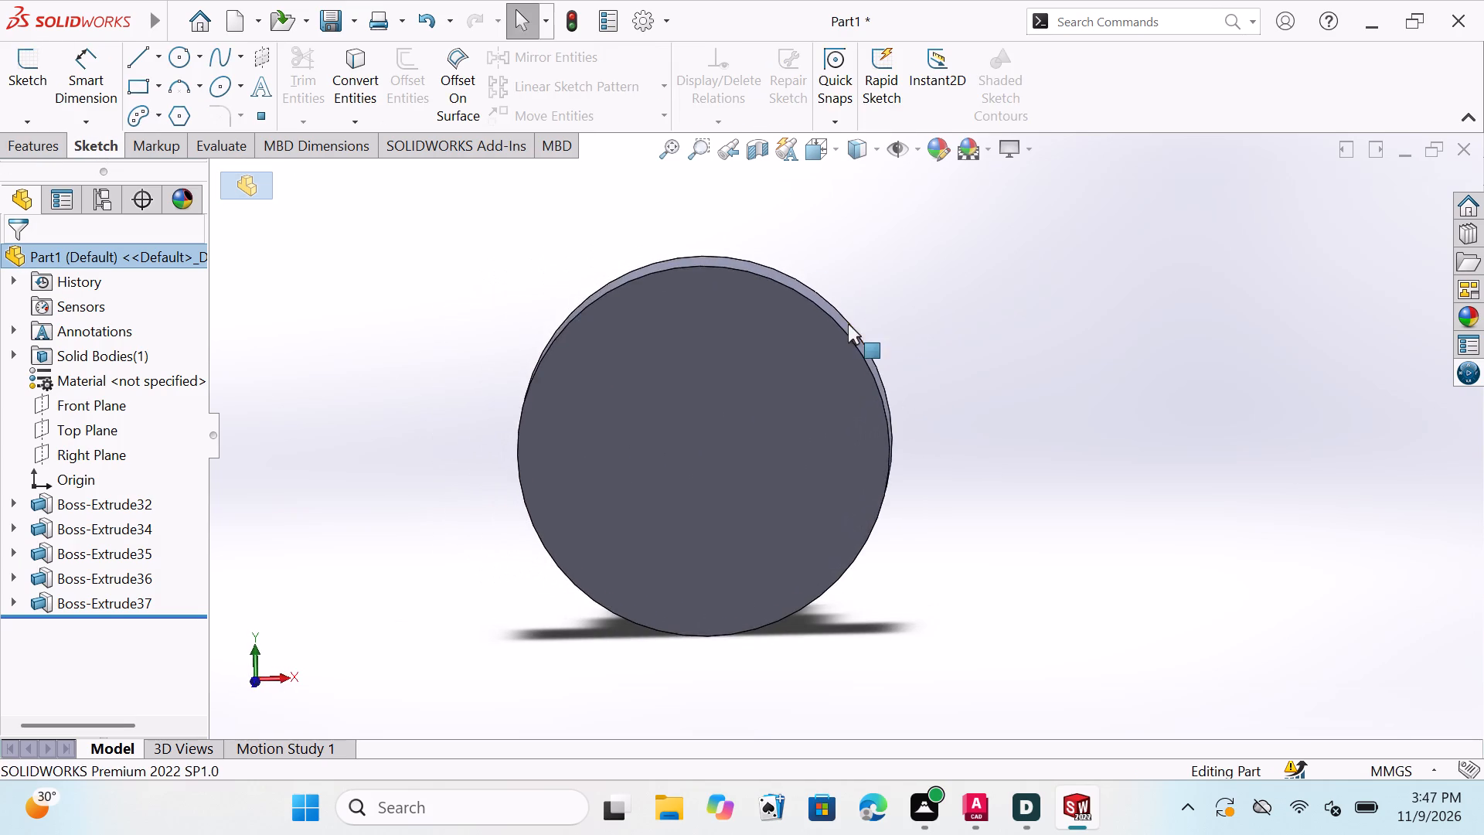
middle_drag(643, 338, 652, 300)
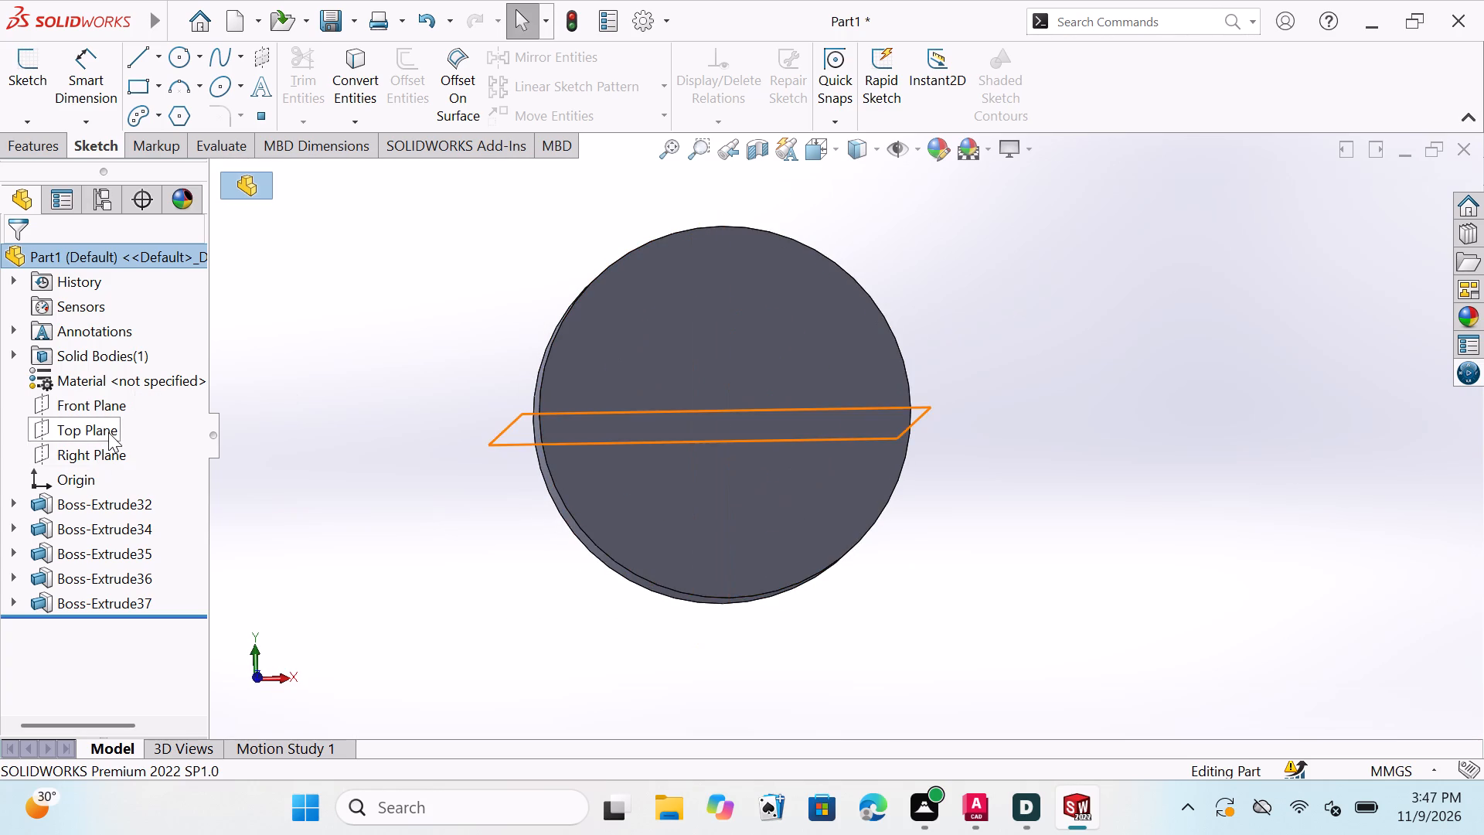
double_click(111, 410)
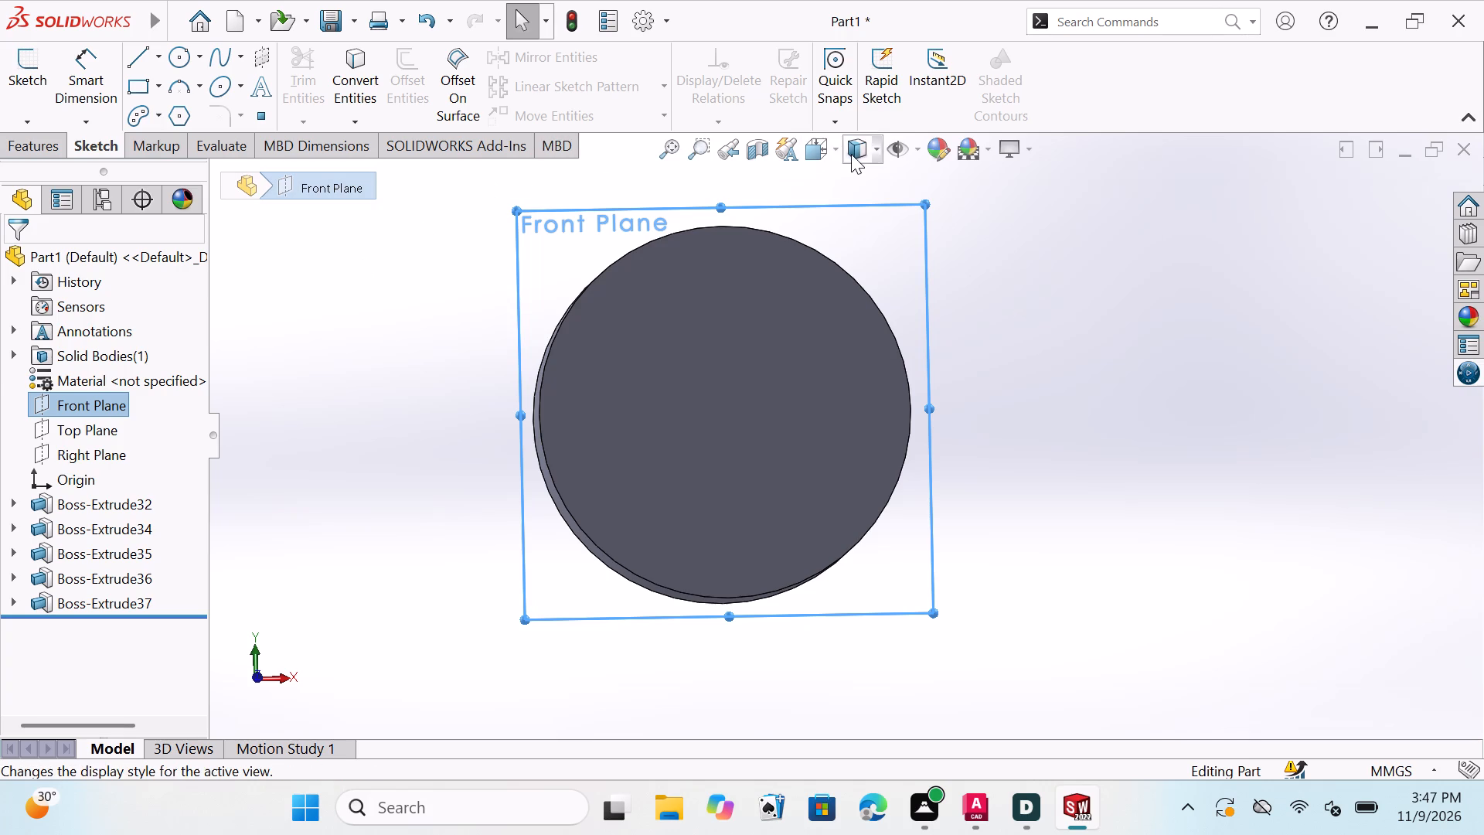
click(828, 149)
click(946, 271)
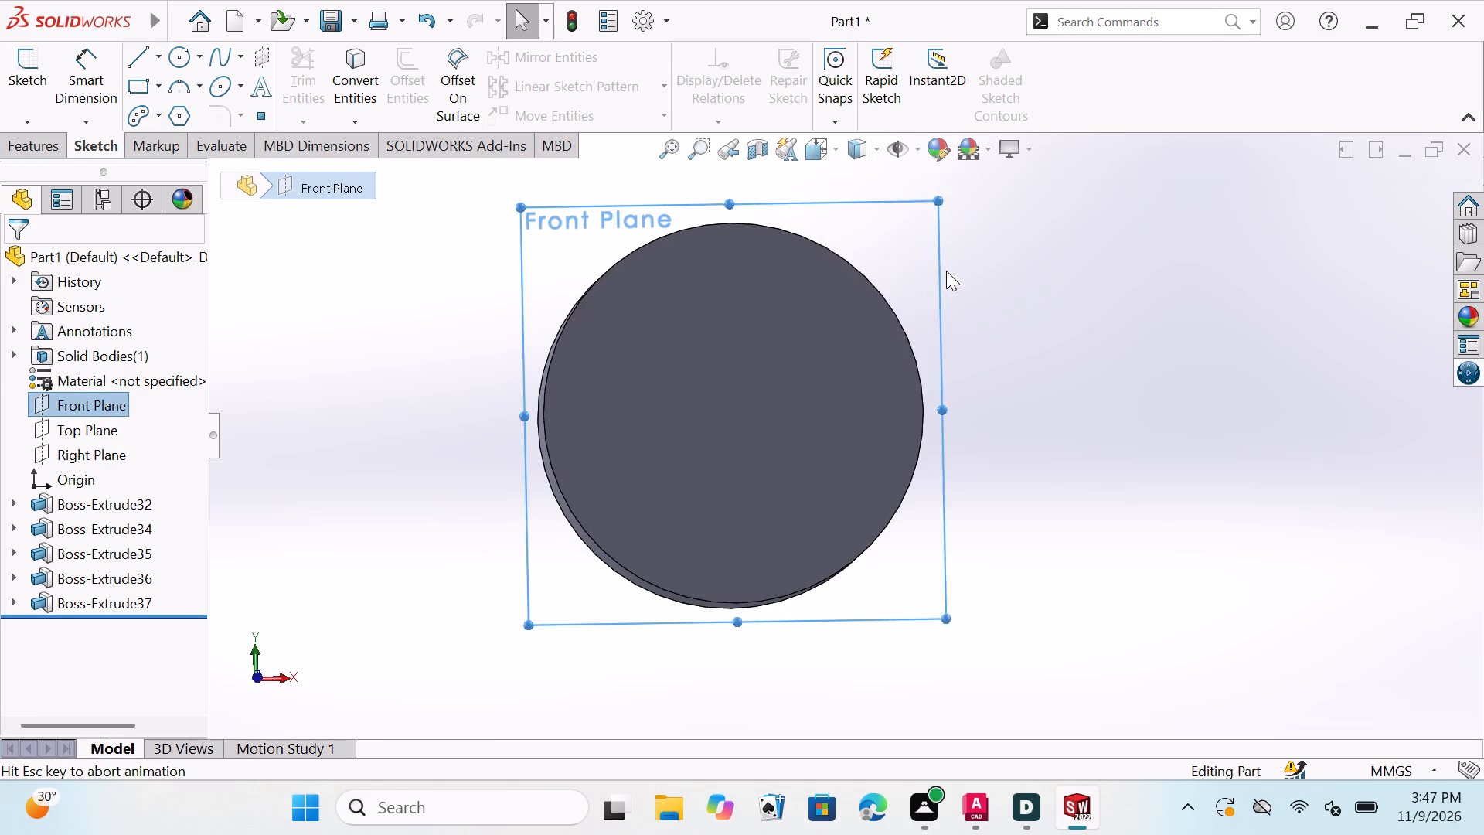
scroll(974, 428, down, 1)
scroll(972, 430, up, 4)
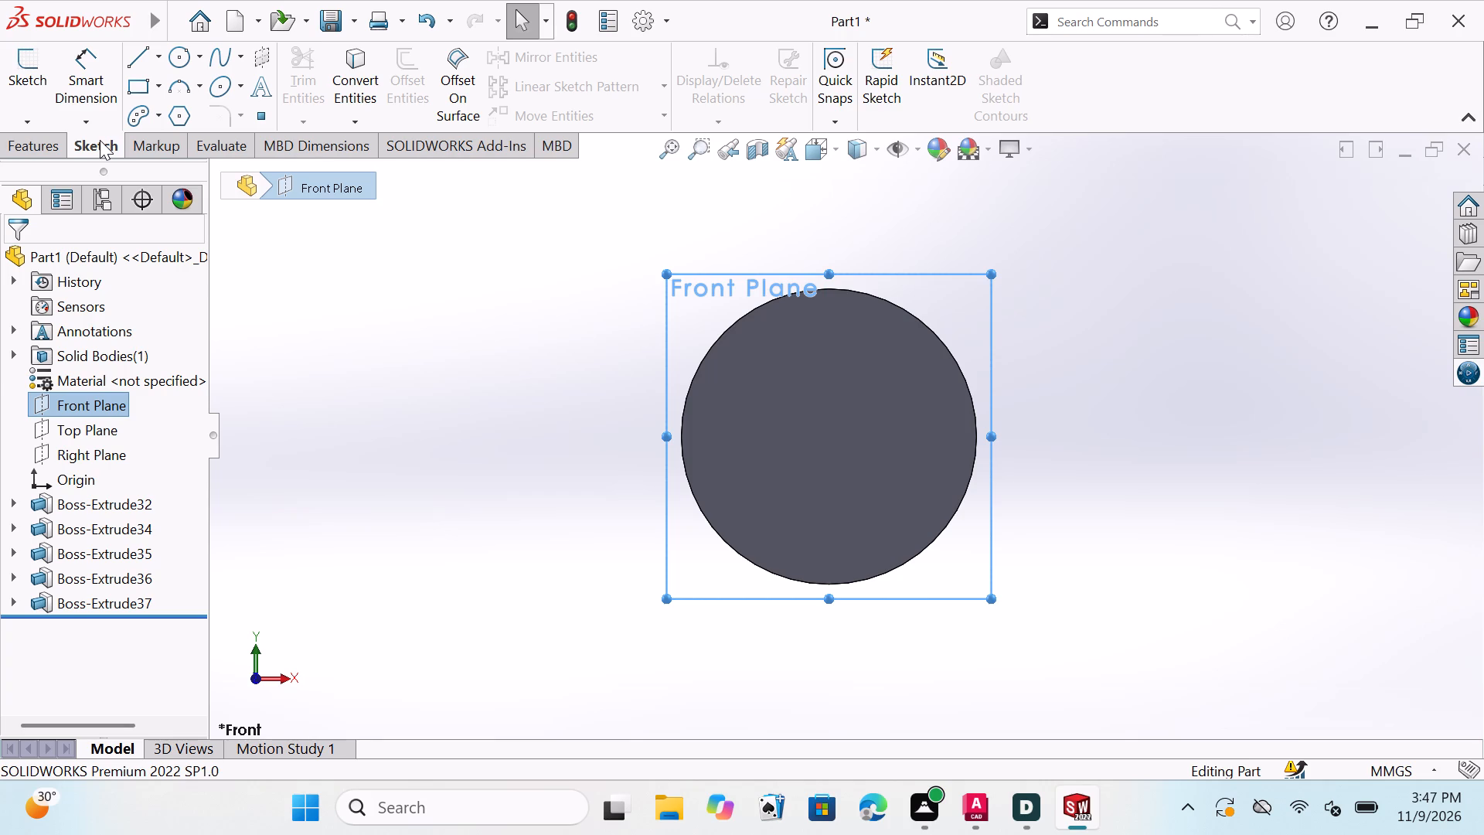
key(Escape)
key(Escape)
key(Escape)
key(Escape)
key(Escape)
key(Escape)
key(Escape)
key(Escape)
key(Escape)
key(Escape)
key(Escape)
key(Escape)
key(Escape)
key(Escape)
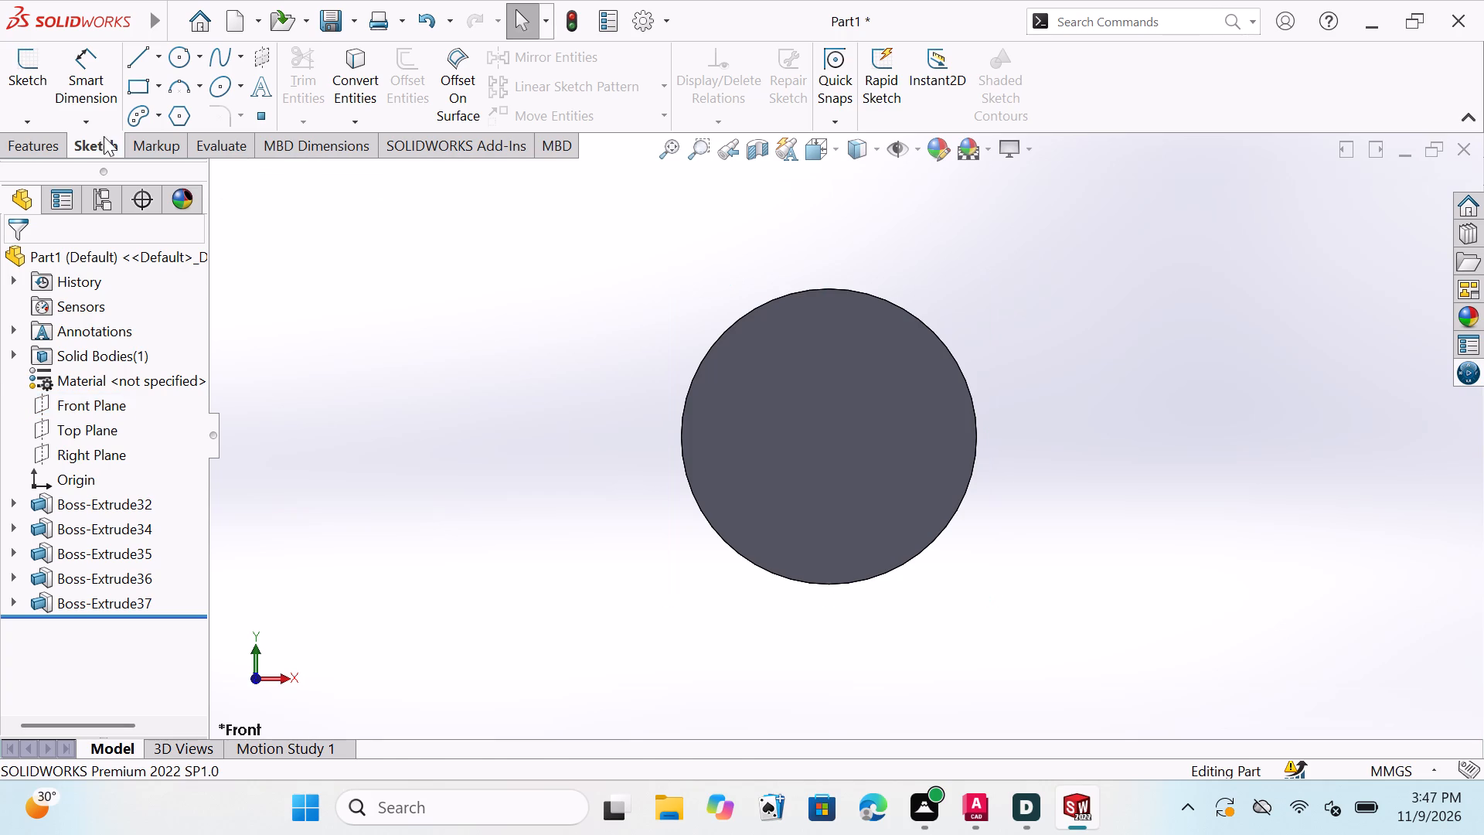
click(175, 47)
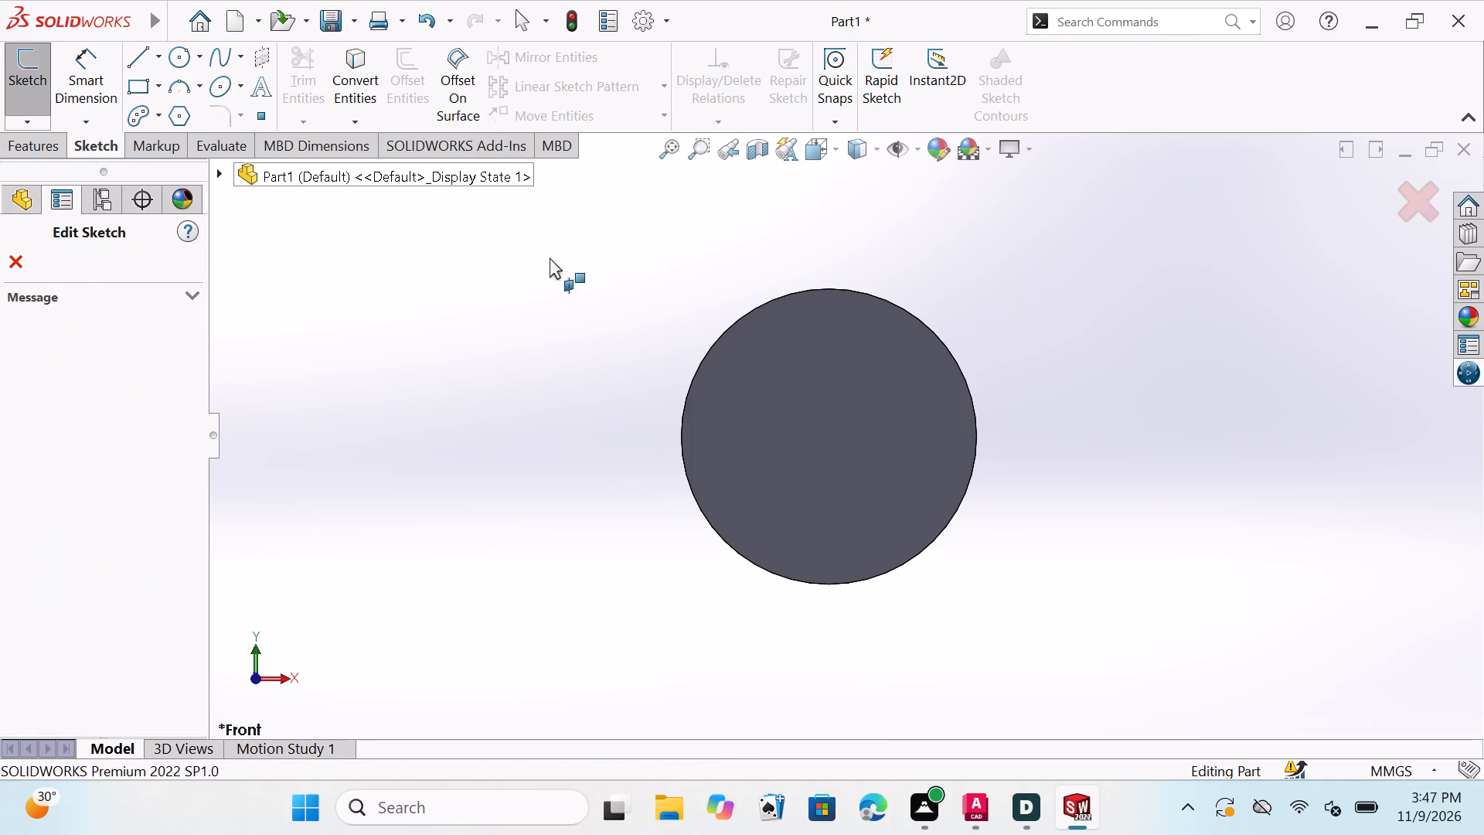
double_click(868, 392)
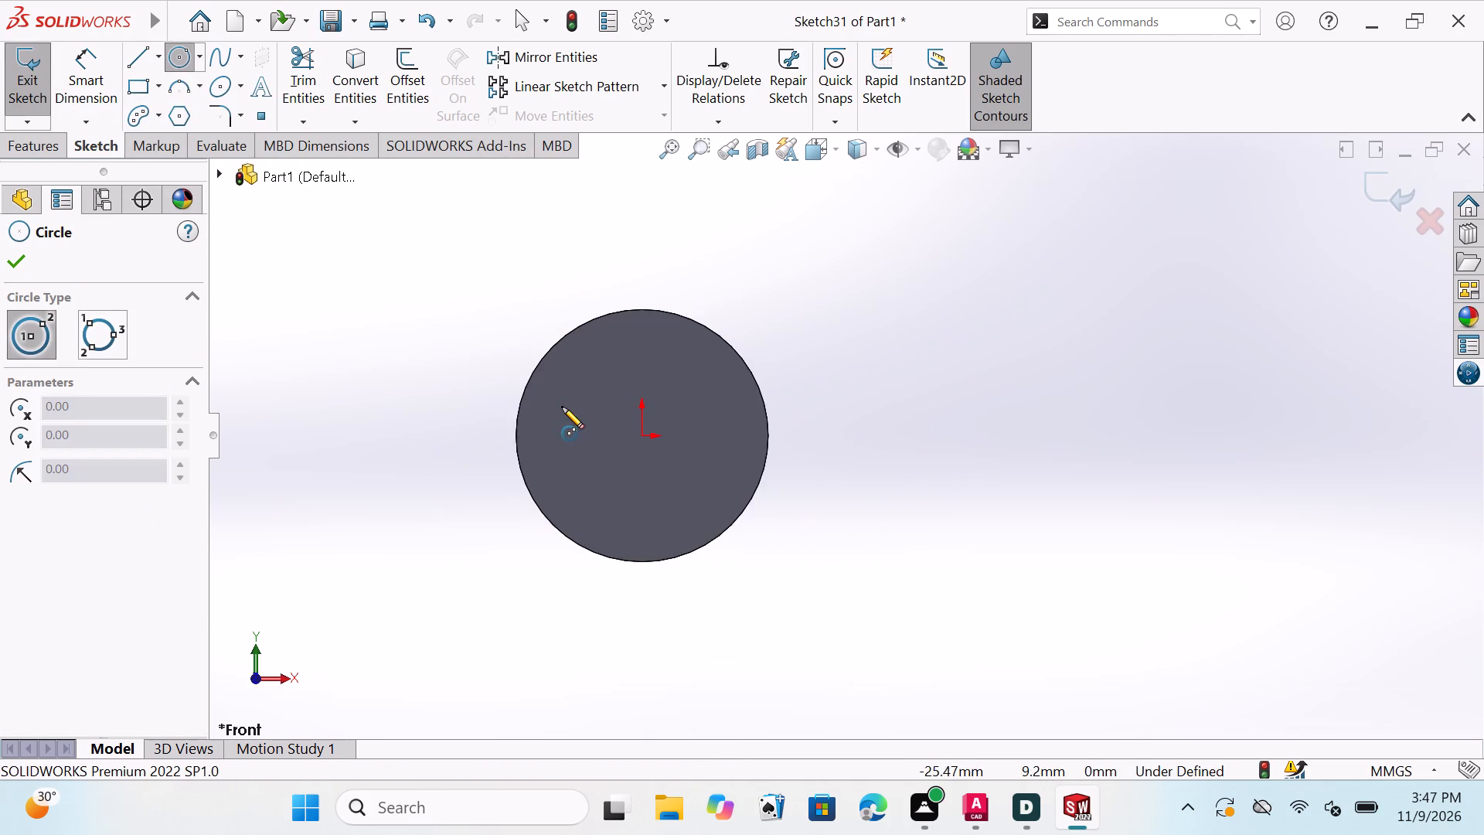
Sketch a circle of about 21 mm radius on the disc's front face, centred on the origin.
scroll(562, 407, down, 1)
scroll(674, 449, down, 2)
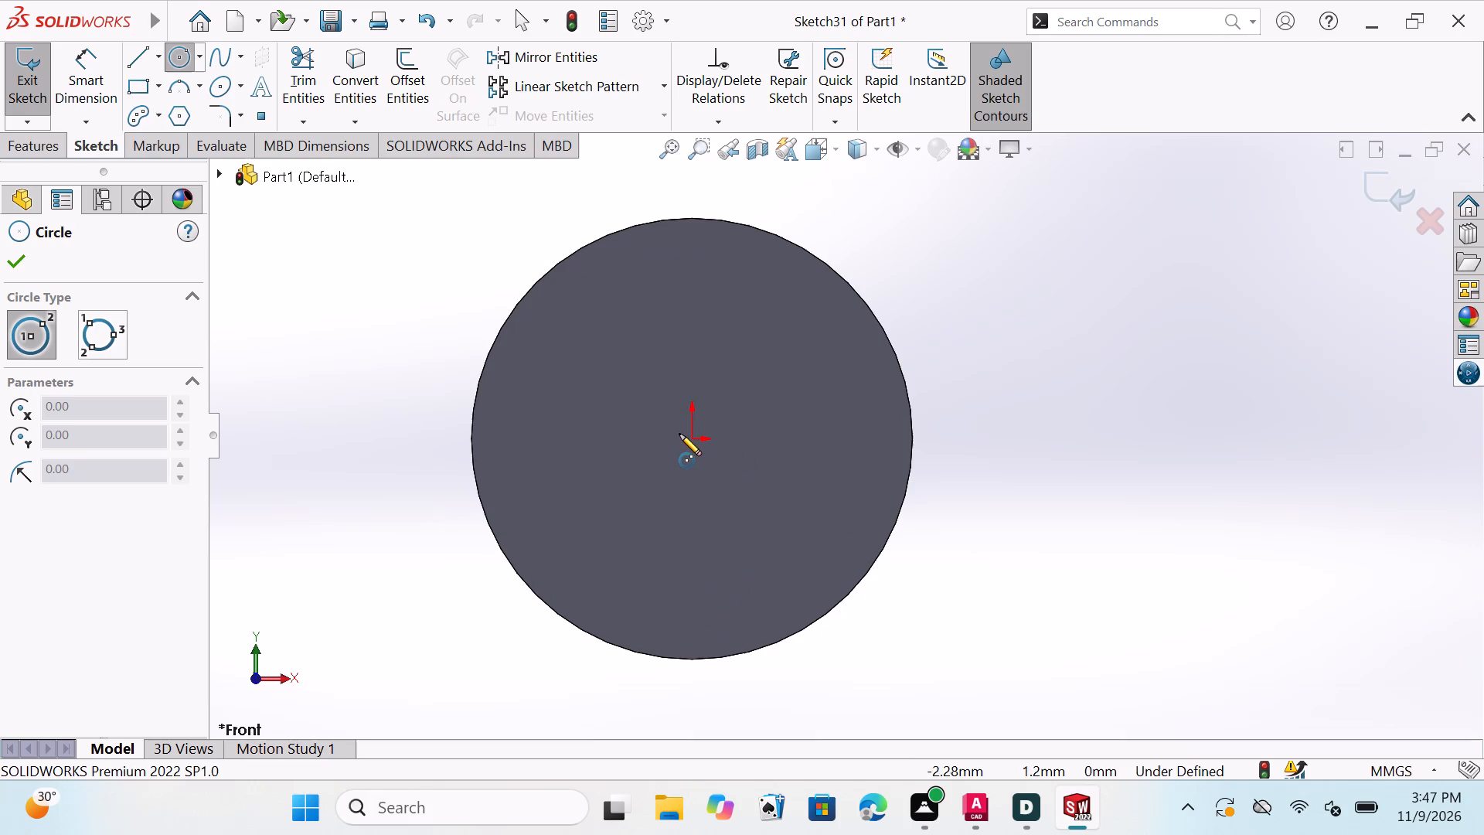
double_click(693, 440)
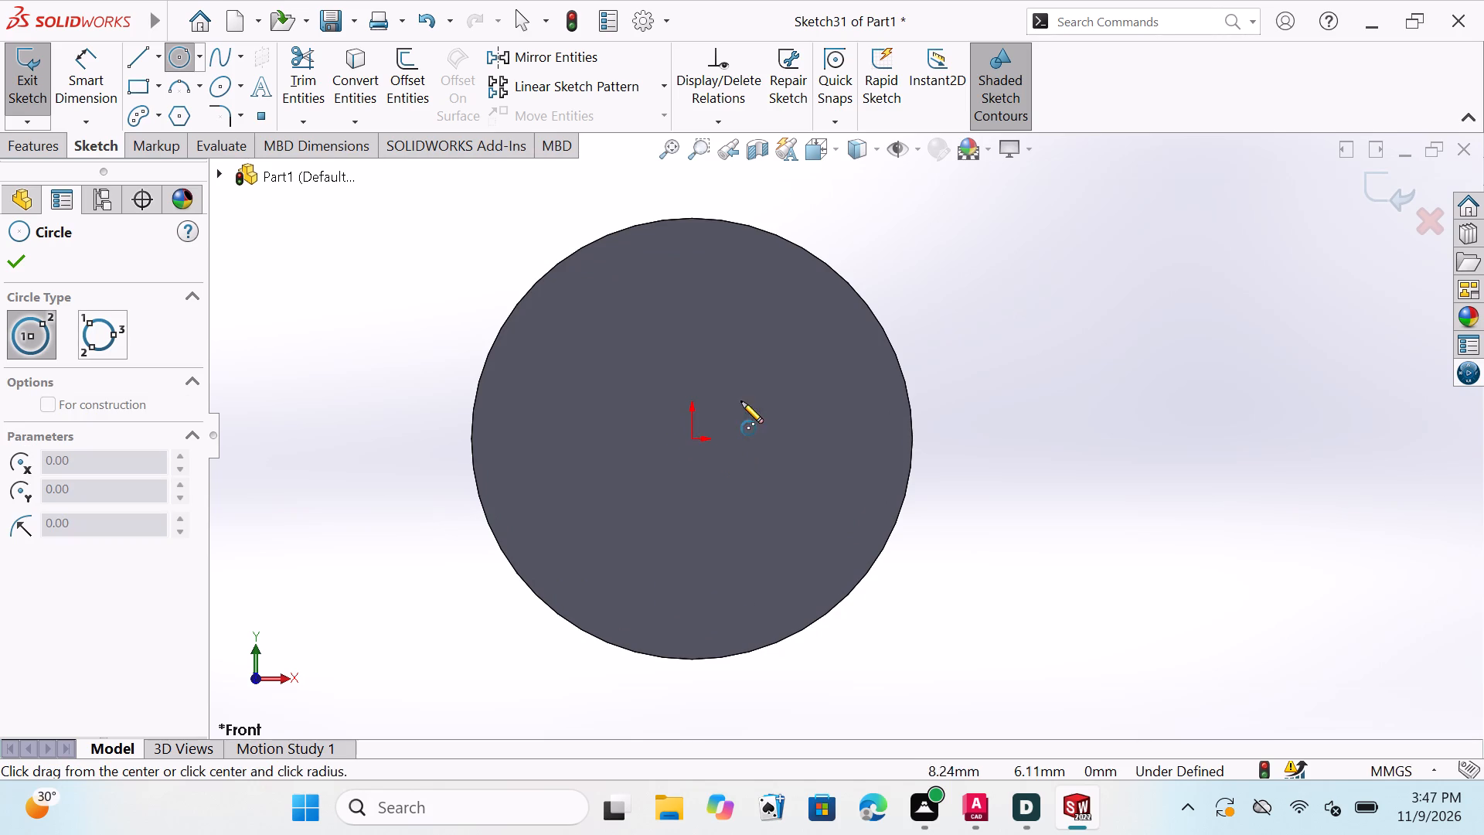
click(690, 438)
double_click(794, 383)
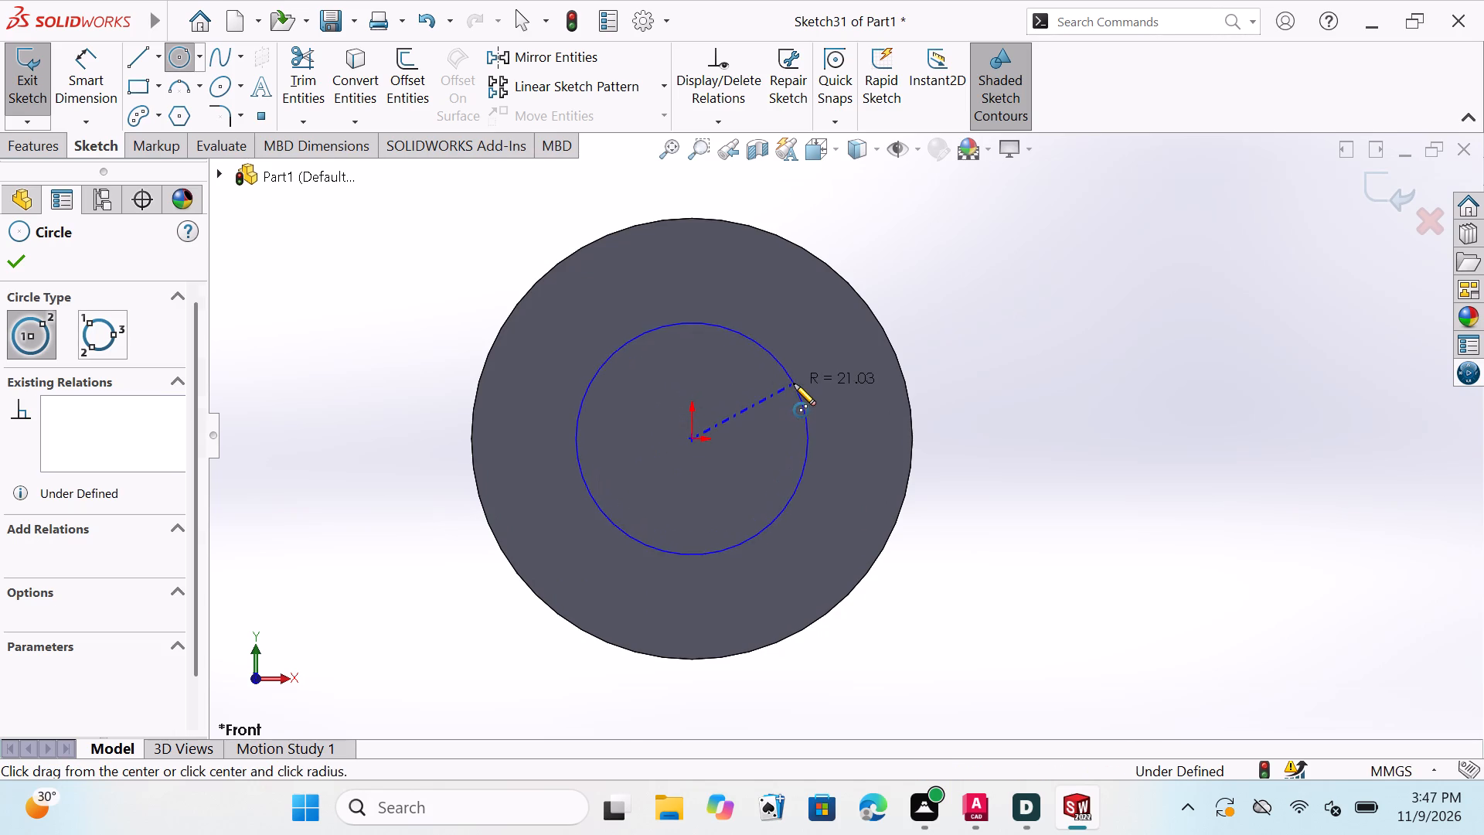
click(19, 263)
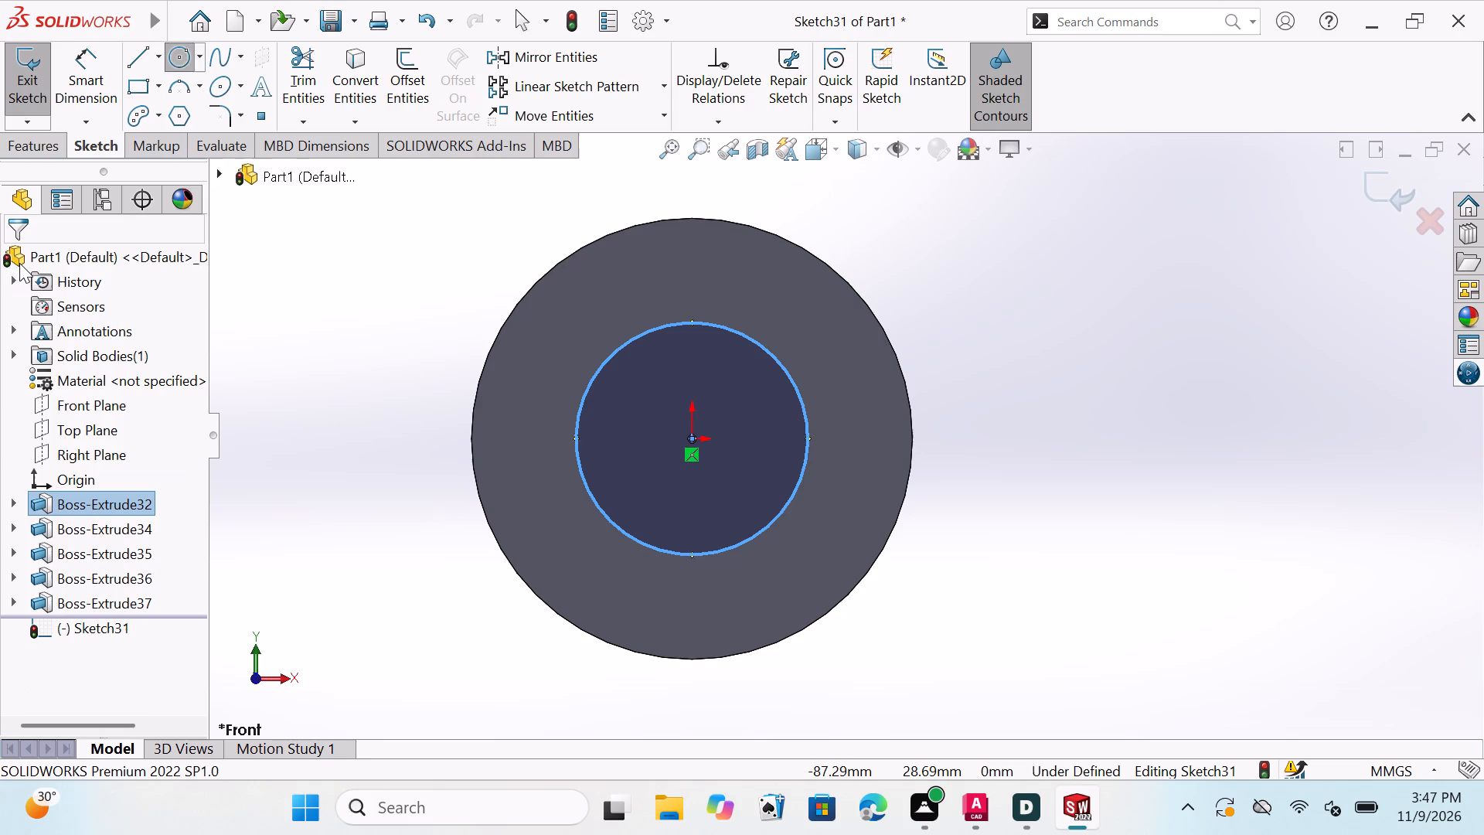
Dimension the new circle on the disc's front face with a diameter of 10 mm.
click(100, 70)
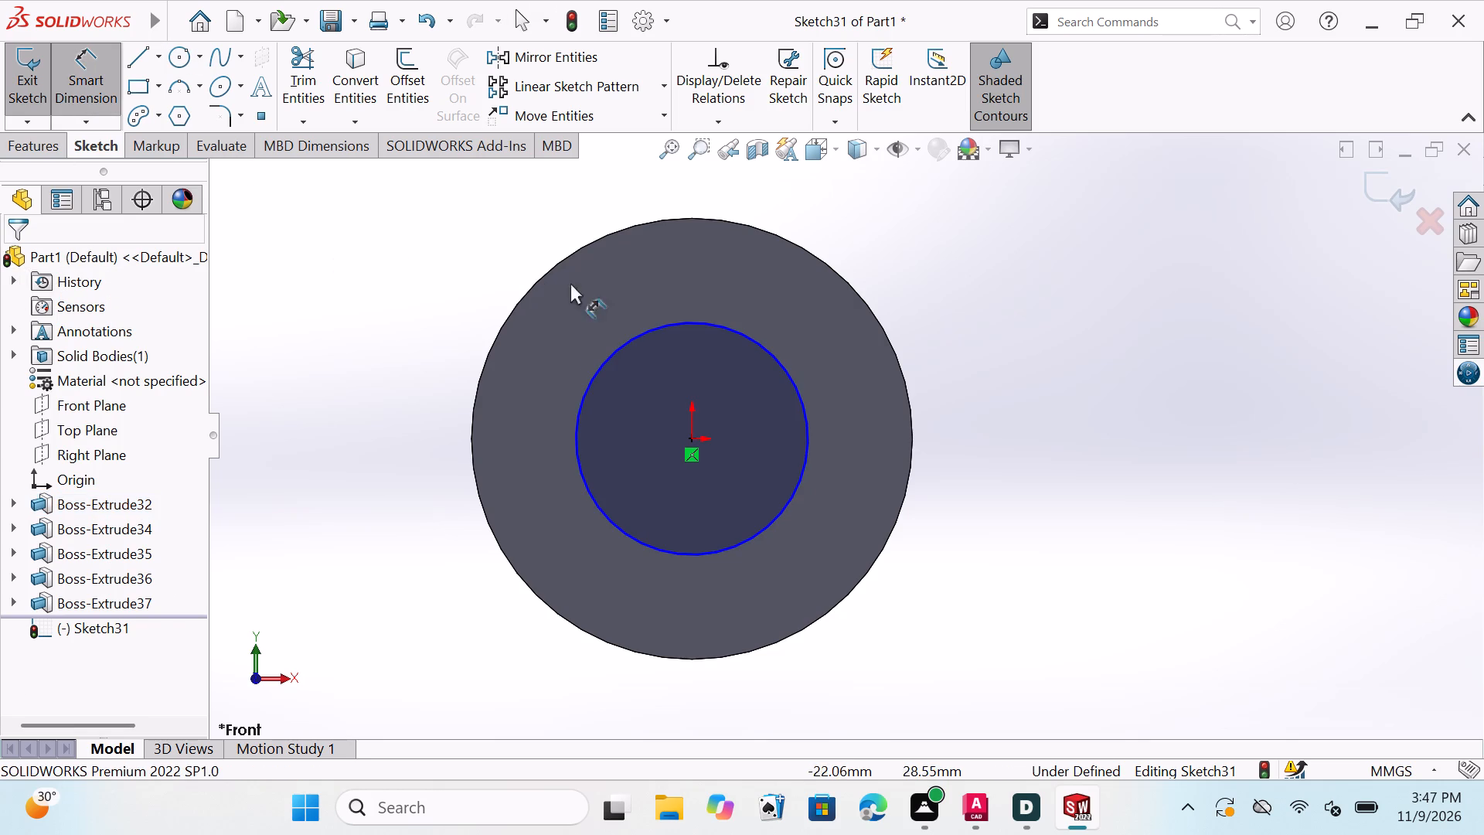
double_click(613, 353)
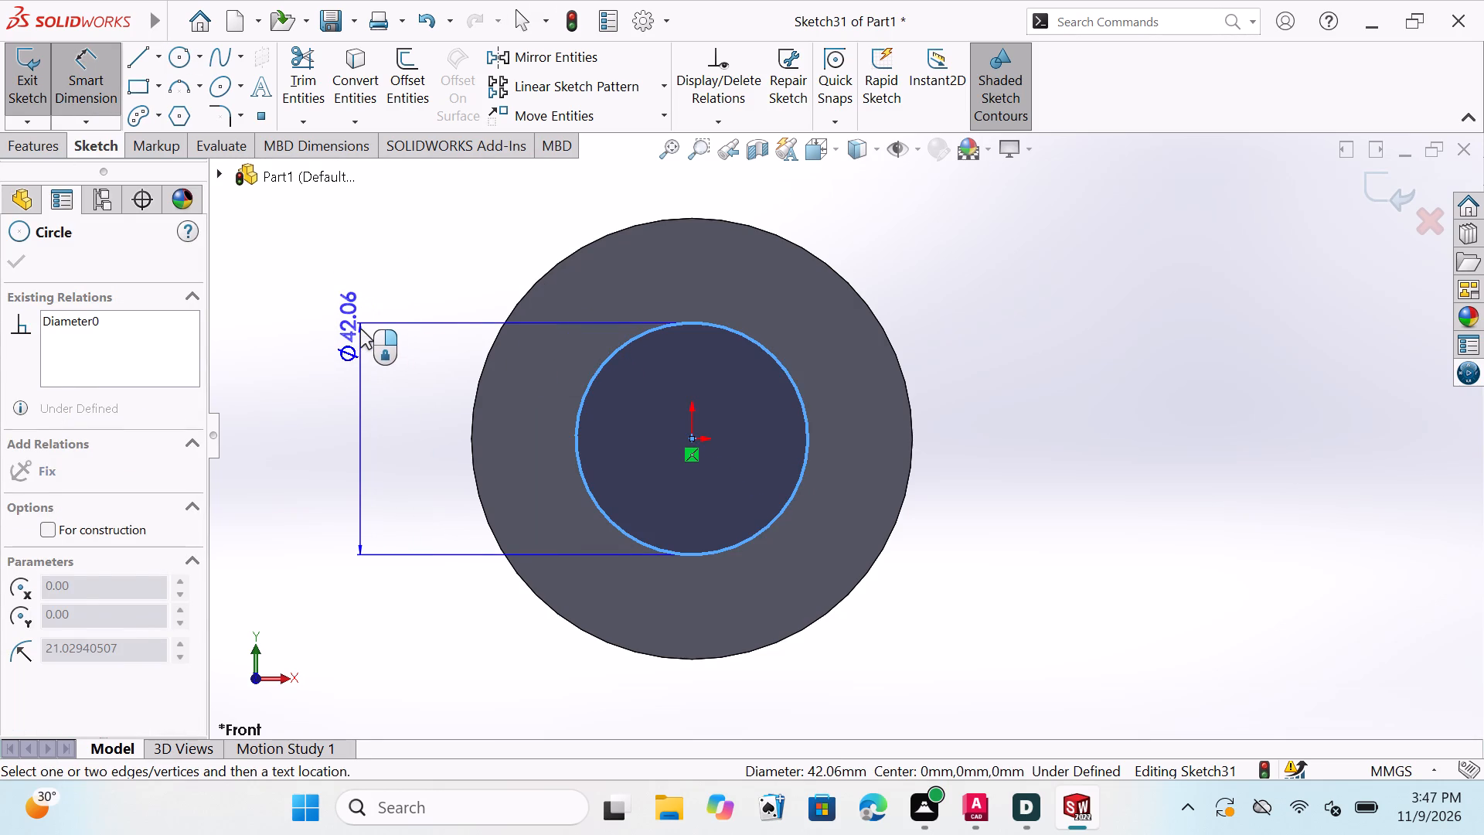
double_click(360, 329)
double_click(383, 351)
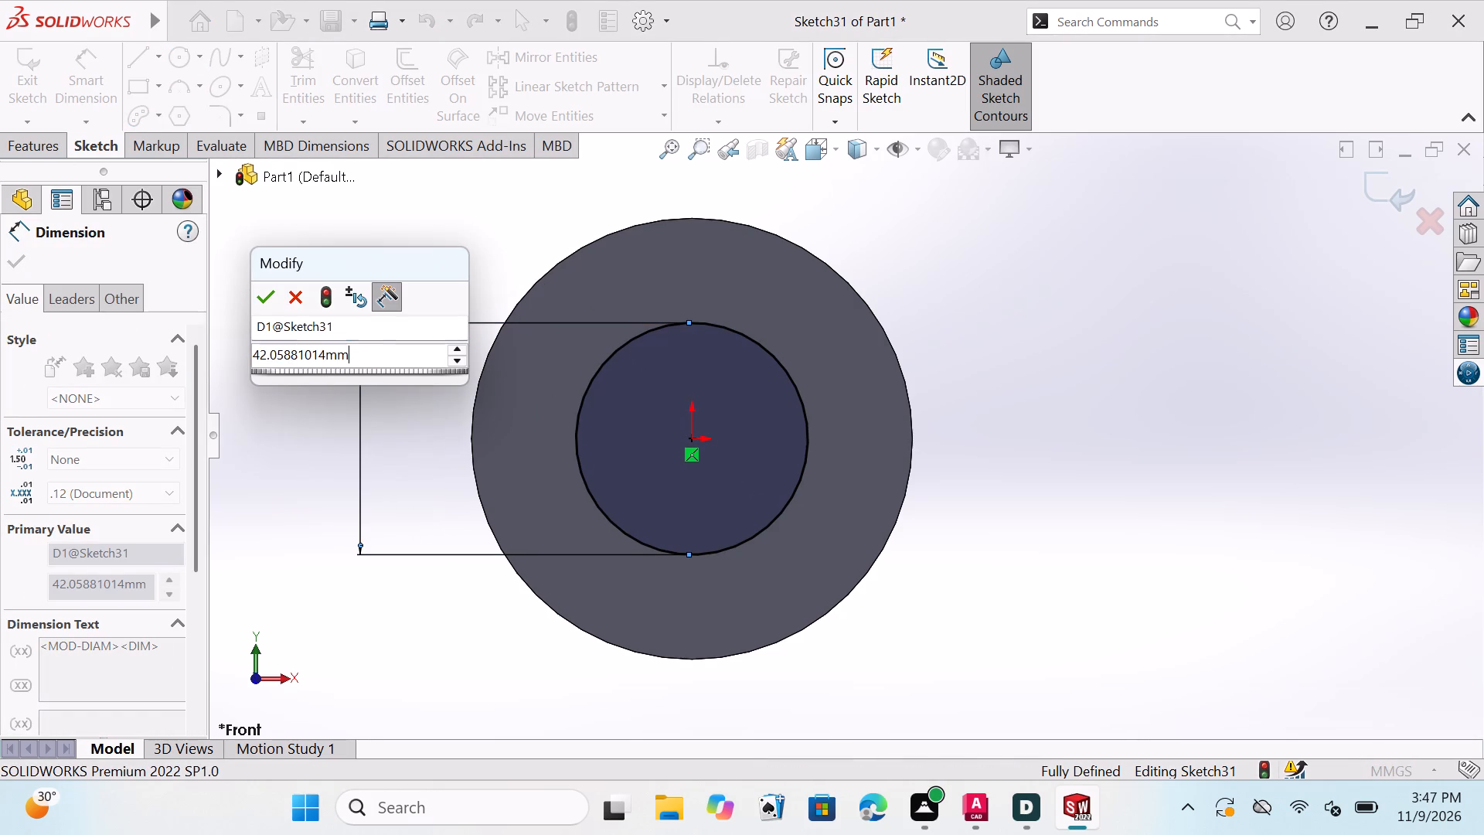
key(BackSpace)
key(BackSpace)
key(BackSpace)
key(BackSpace)
key(BackSpace)
key(BackSpace)
key(BackSpace)
key(BackSpace)
key(BackSpace)
key(BackSpace)
key(BackSpace)
key(BackSpace)
key(BackSpace)
key(BackSpace)
key(BackSpace)
key(BackSpace)
key(BackSpace)
key(BackSpace)
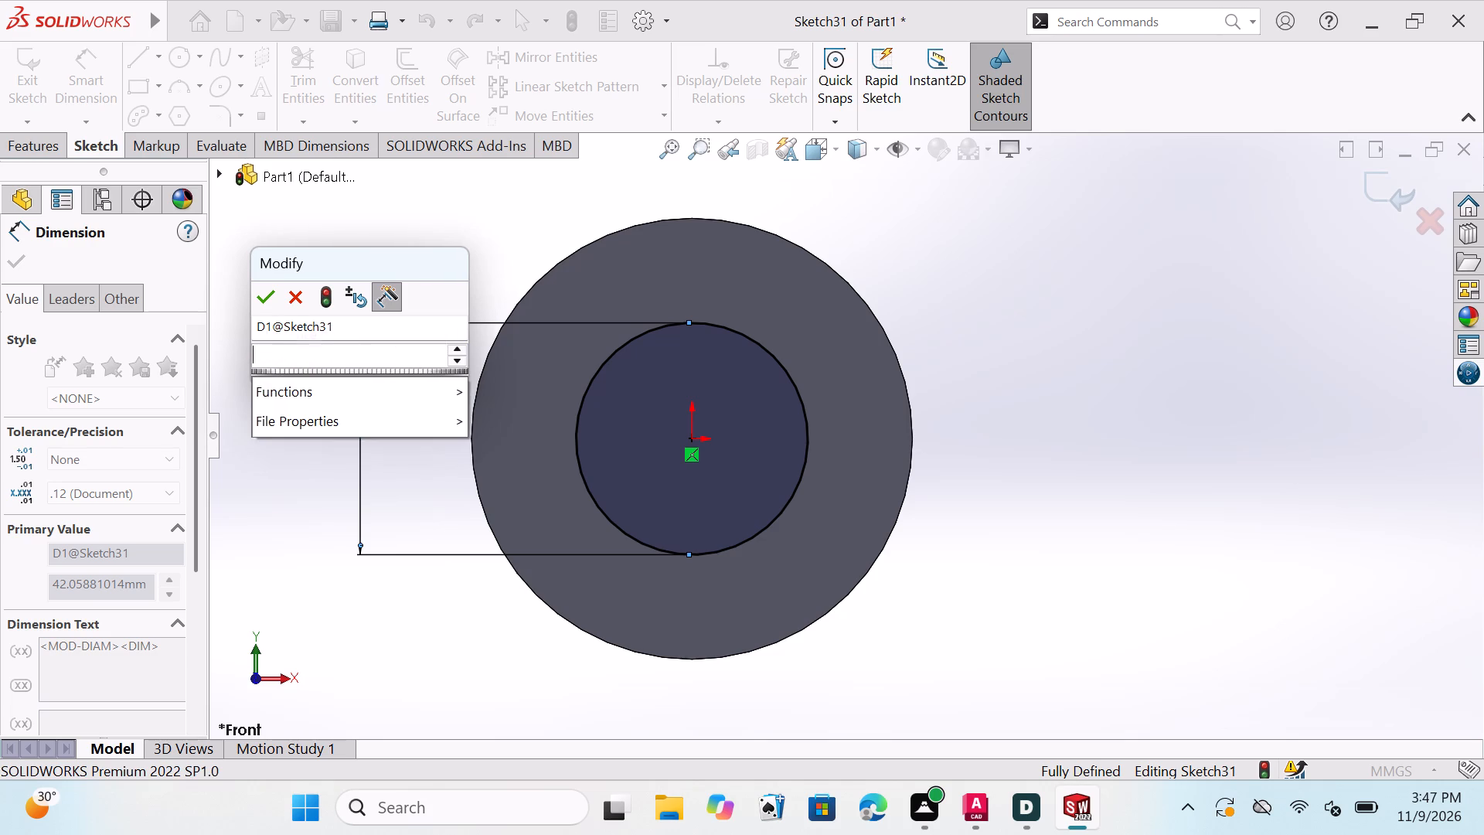
key(1)
key(0)
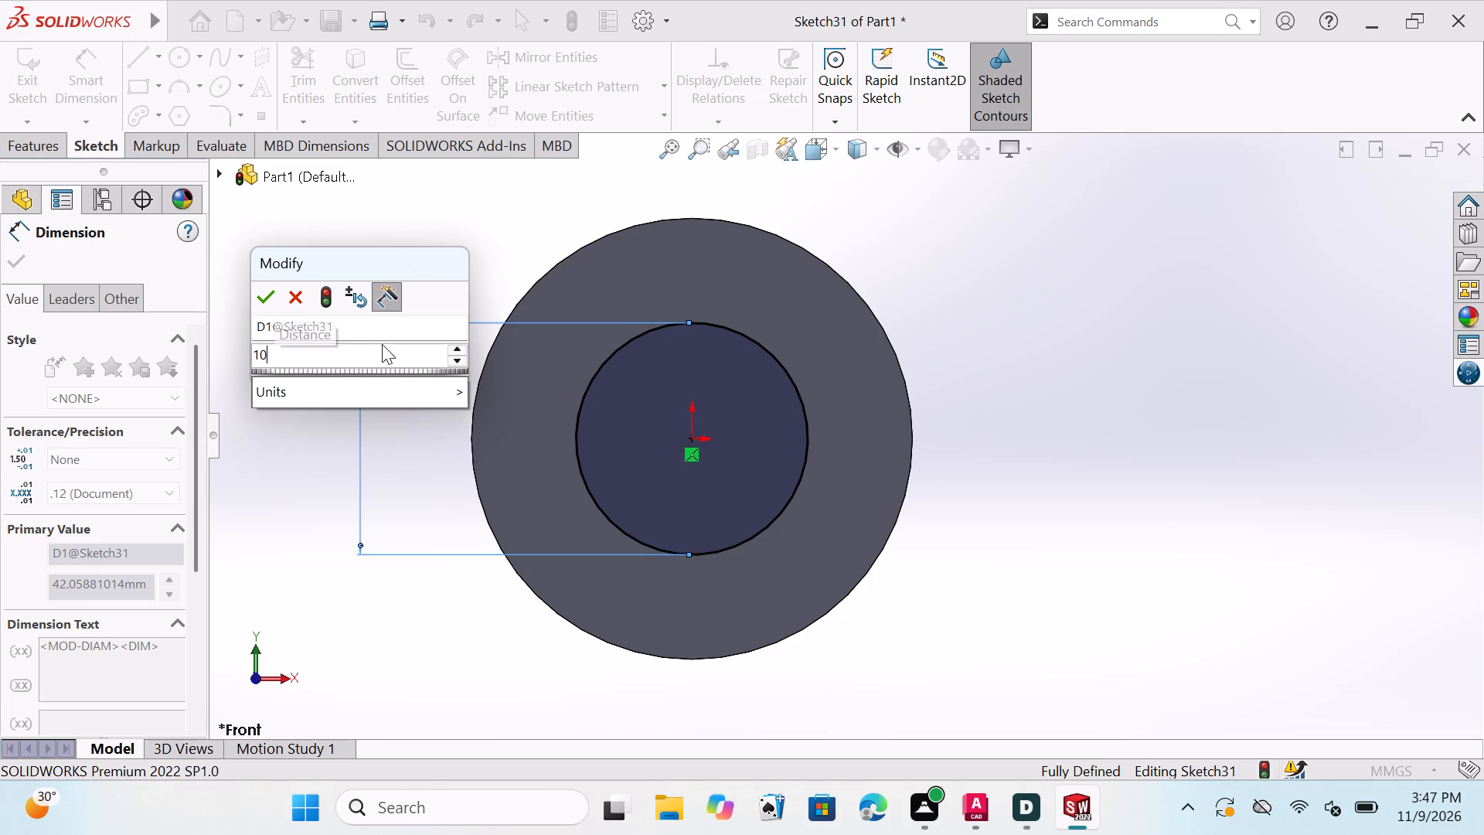
double_click(263, 291)
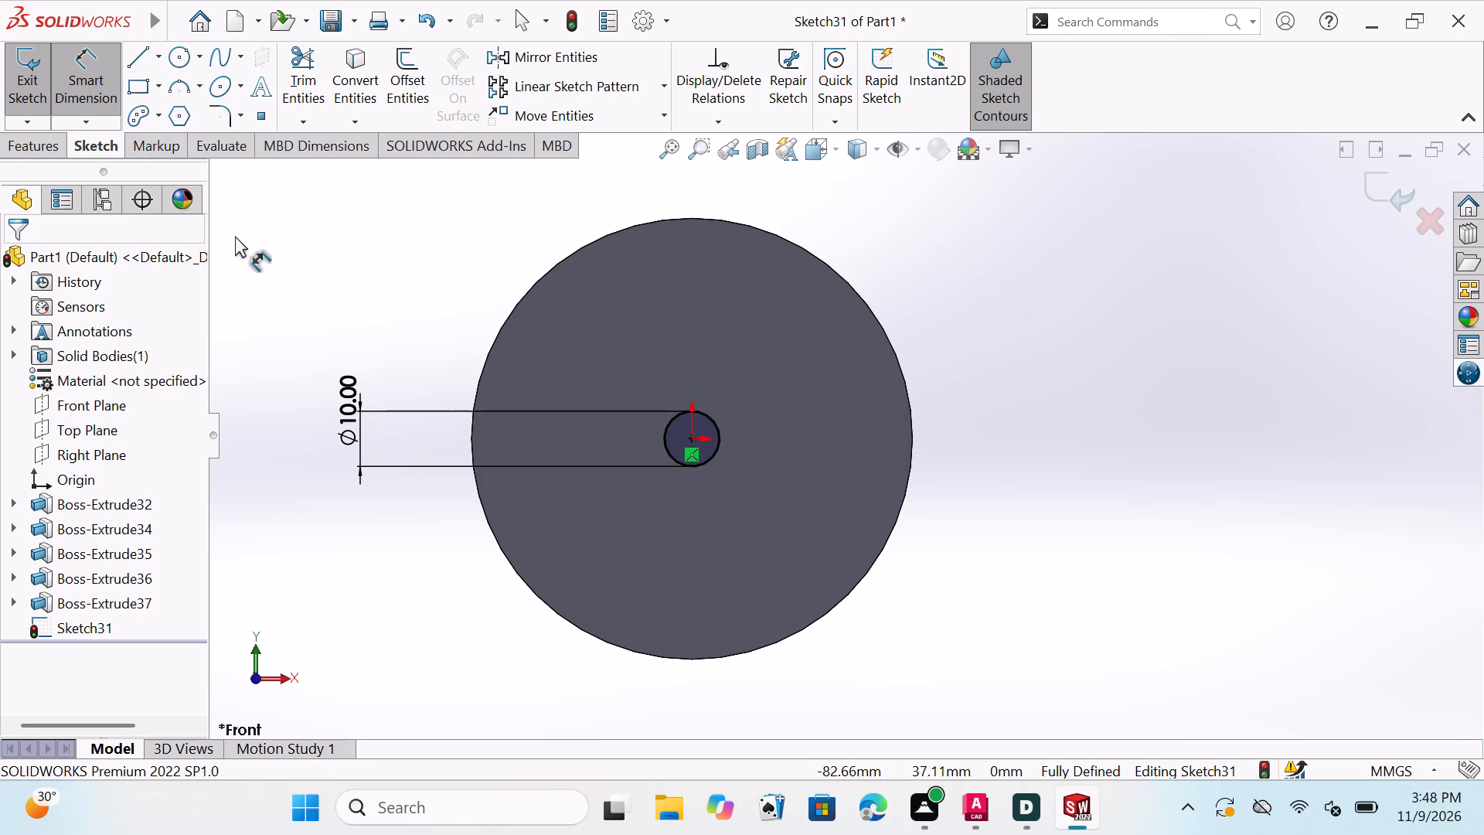
Extrude the 10 mm circle 120 mm in the reversed direction, through the disc and beyond the 20 mm rear boss.
double_click(45, 143)
double_click(32, 83)
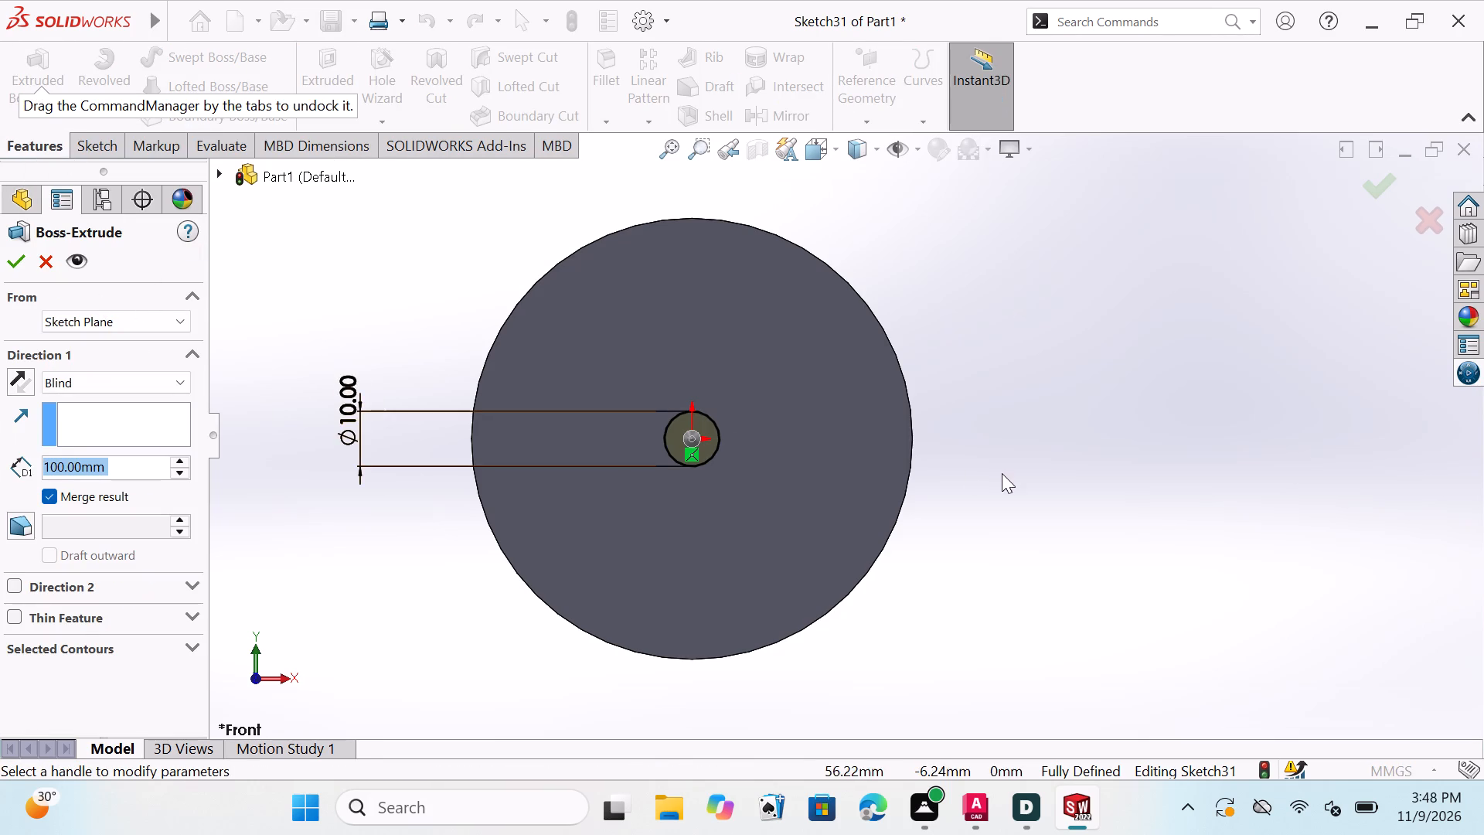
middle_drag(996, 477, 956, 506)
middle_drag(921, 528, 904, 537)
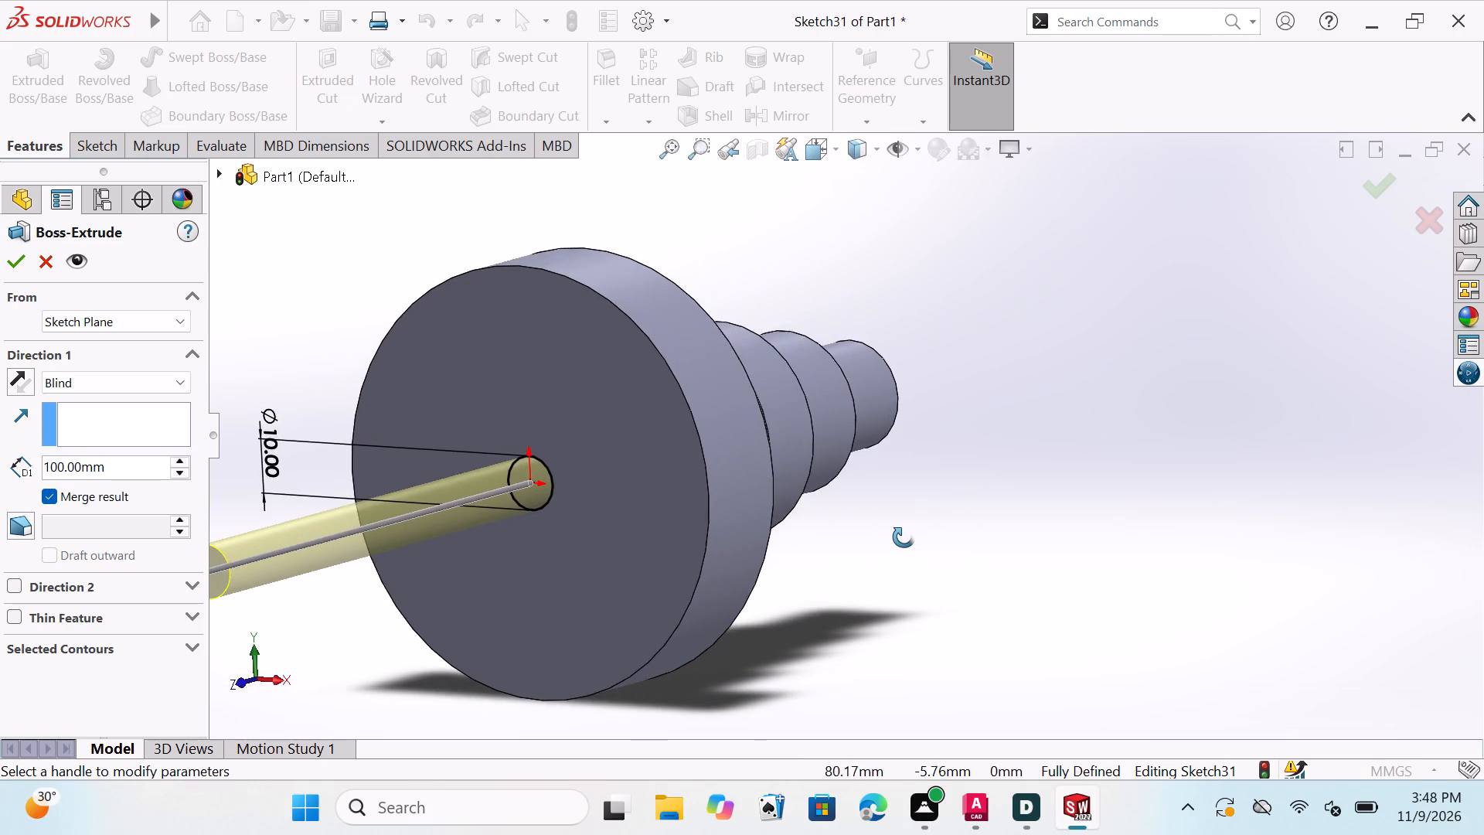
middle_drag(904, 537, 873, 520)
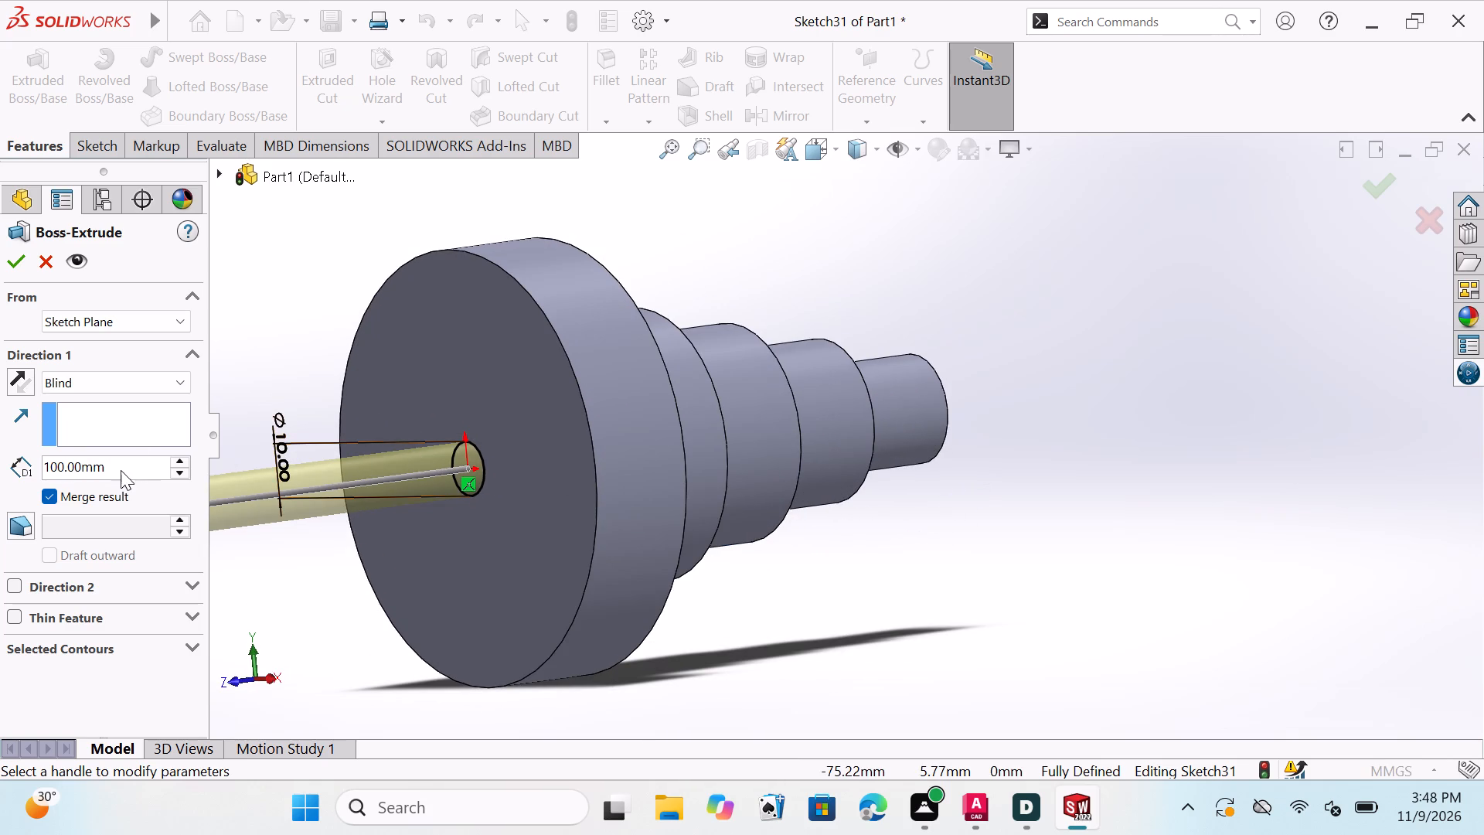
click(131, 462)
key(BackSpace)
key(BackSpace)
key(BackSpace)
key(BackSpace)
key(BackSpace)
key(BackSpace)
key(BackSpace)
key(BackSpace)
key(BackSpace)
key(BackSpace)
key(BackSpace)
key(BackSpace)
key(BackSpace)
key(BackSpace)
key(BackSpace)
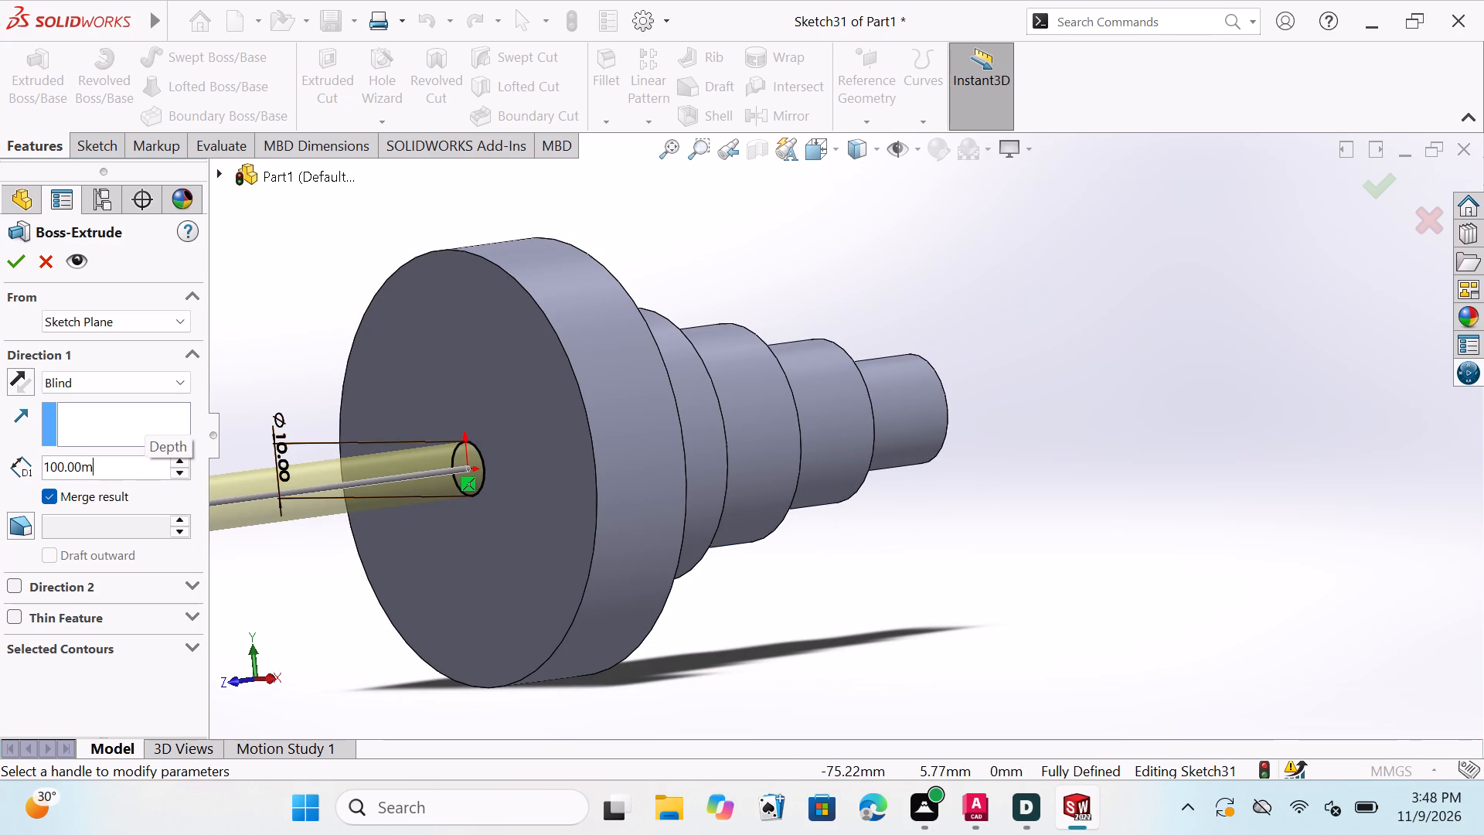
text(120)
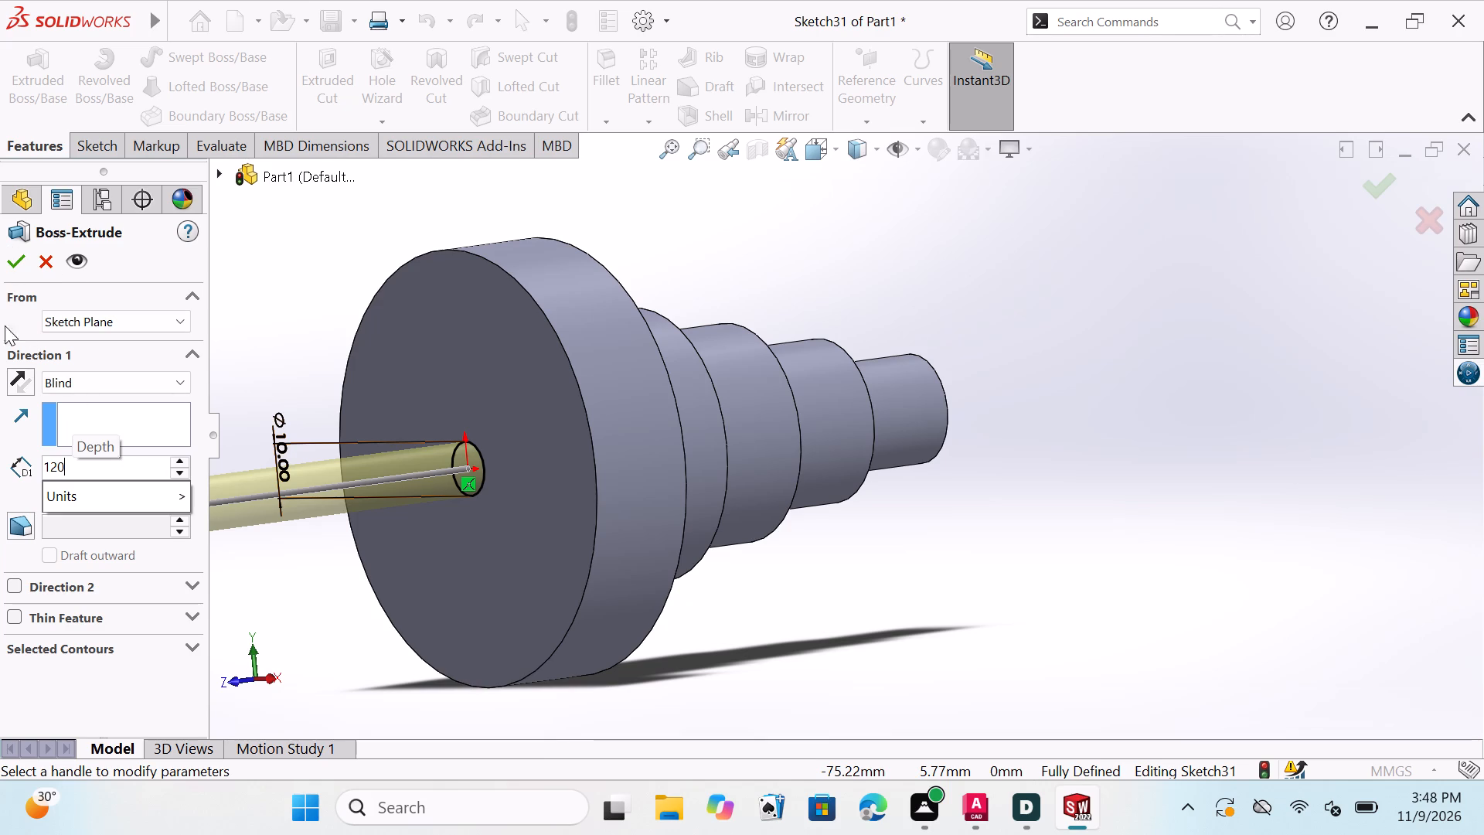
click(15, 373)
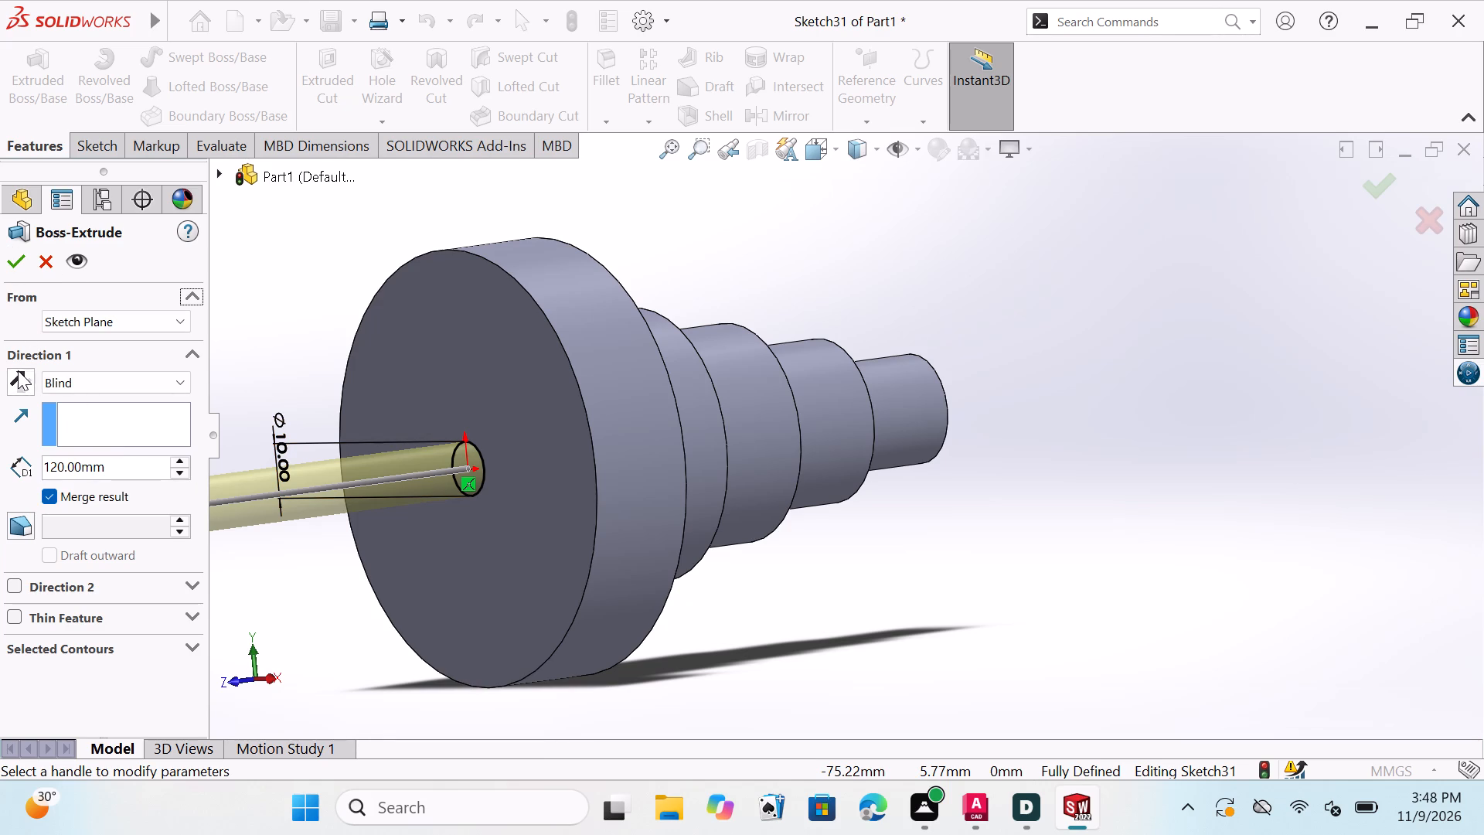
click(17, 370)
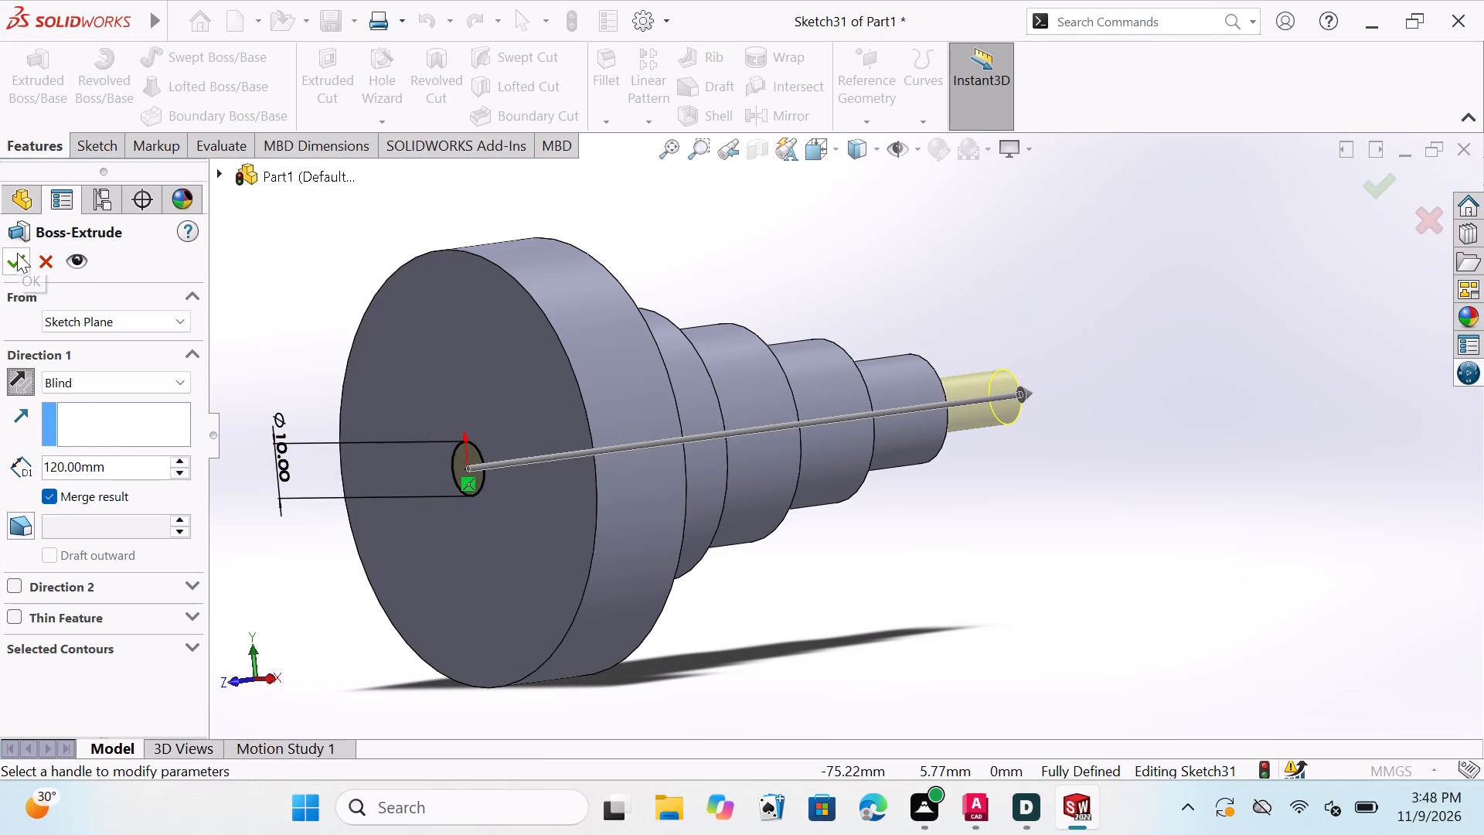
double_click(16, 261)
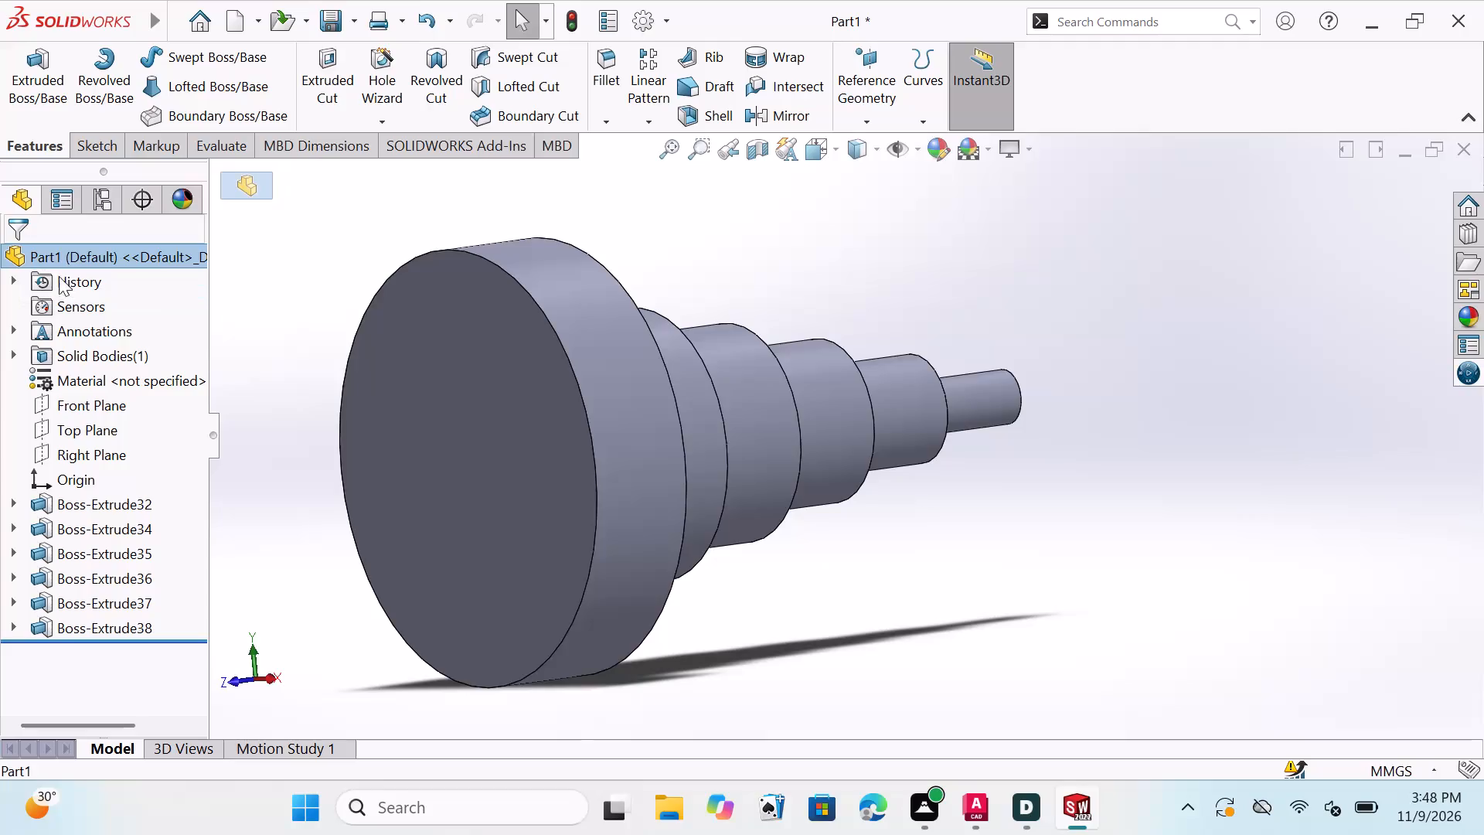
View the part normal to the Front Plane and open a new circle sketch on the disc's front face.
middle_drag(805, 545, 913, 543)
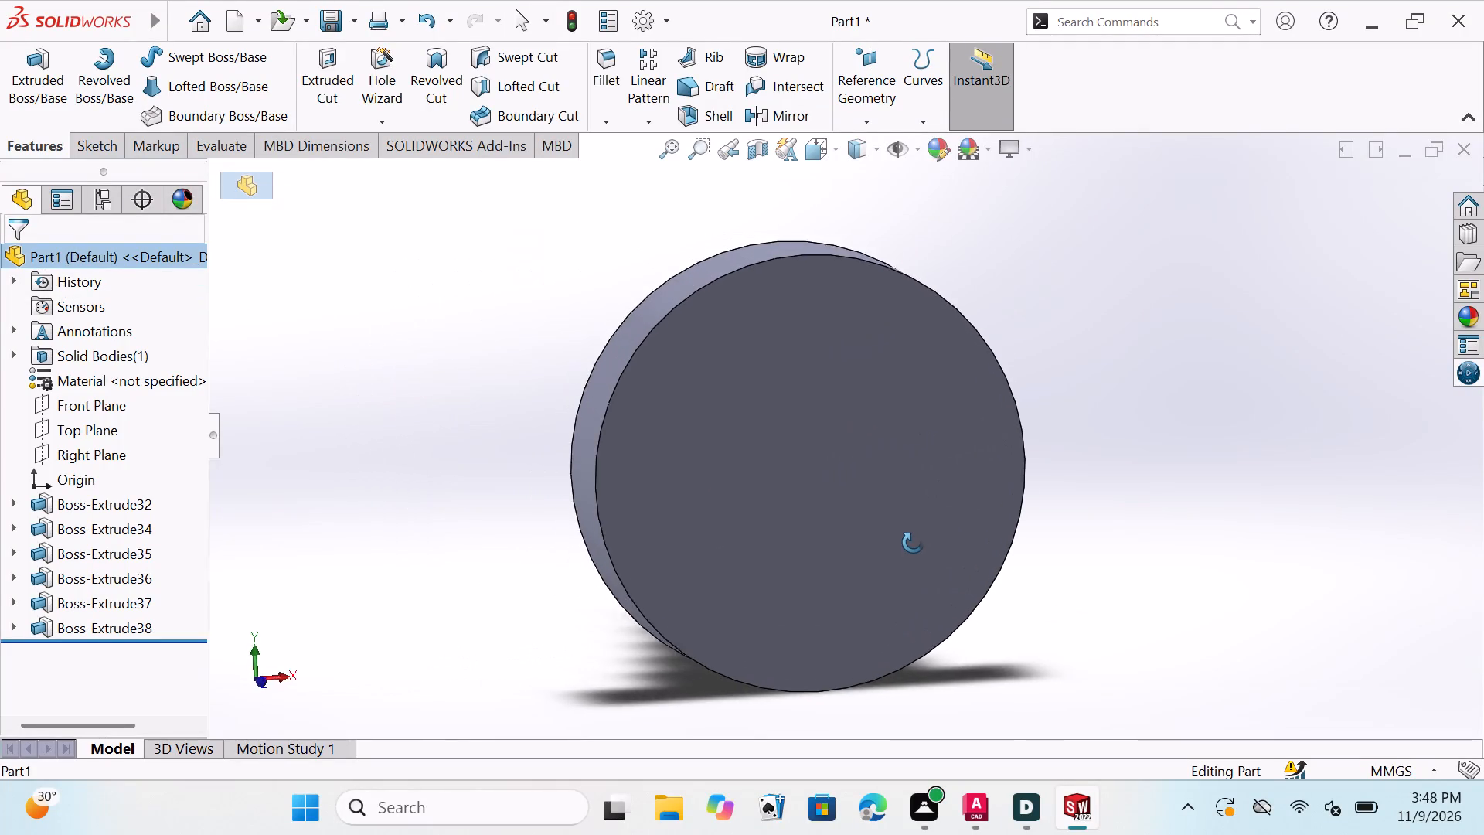
middle_drag(913, 543, 919, 523)
key(Escape)
key(Escape)
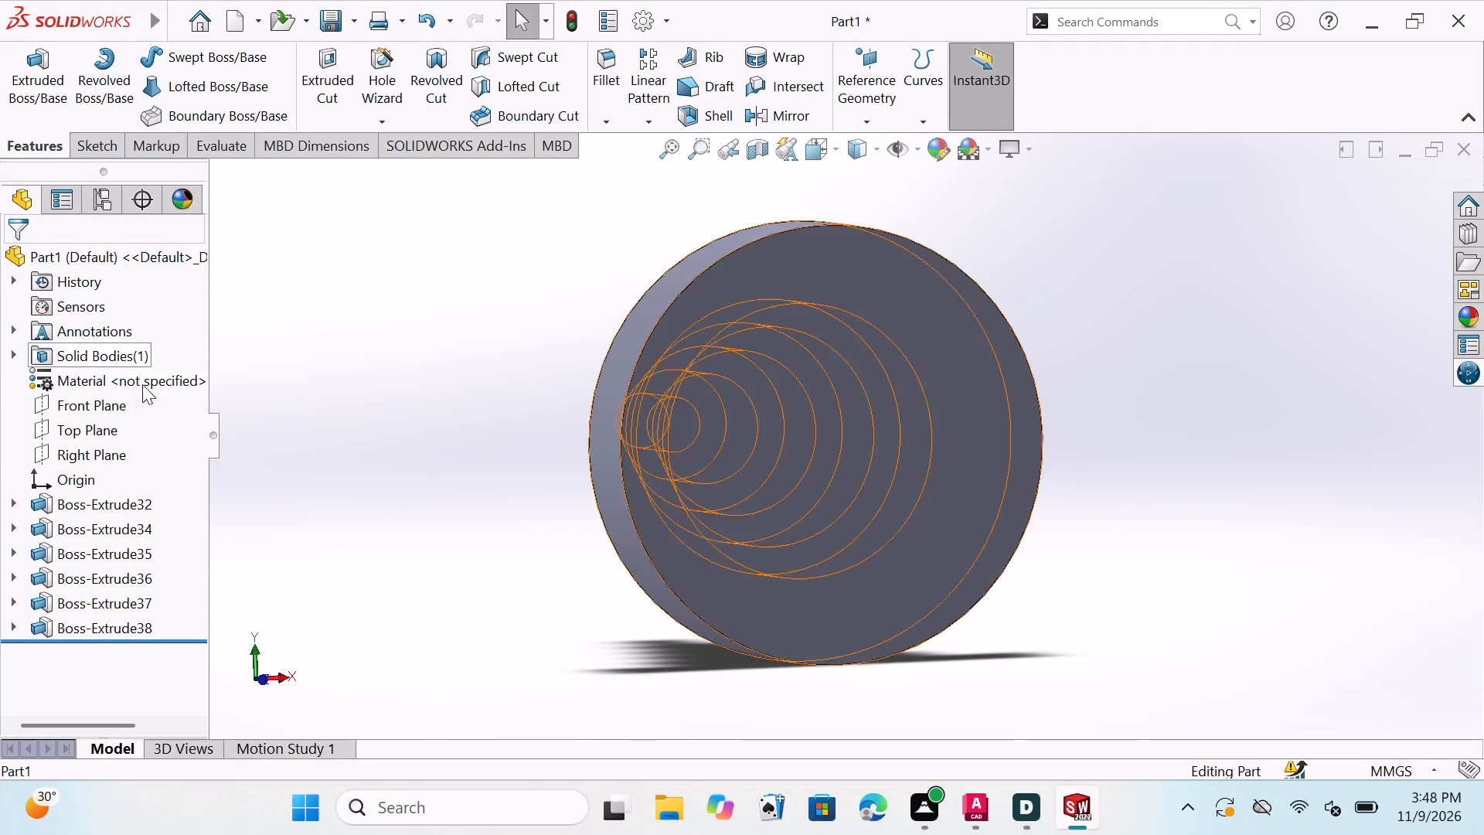
key(Escape)
double_click(118, 404)
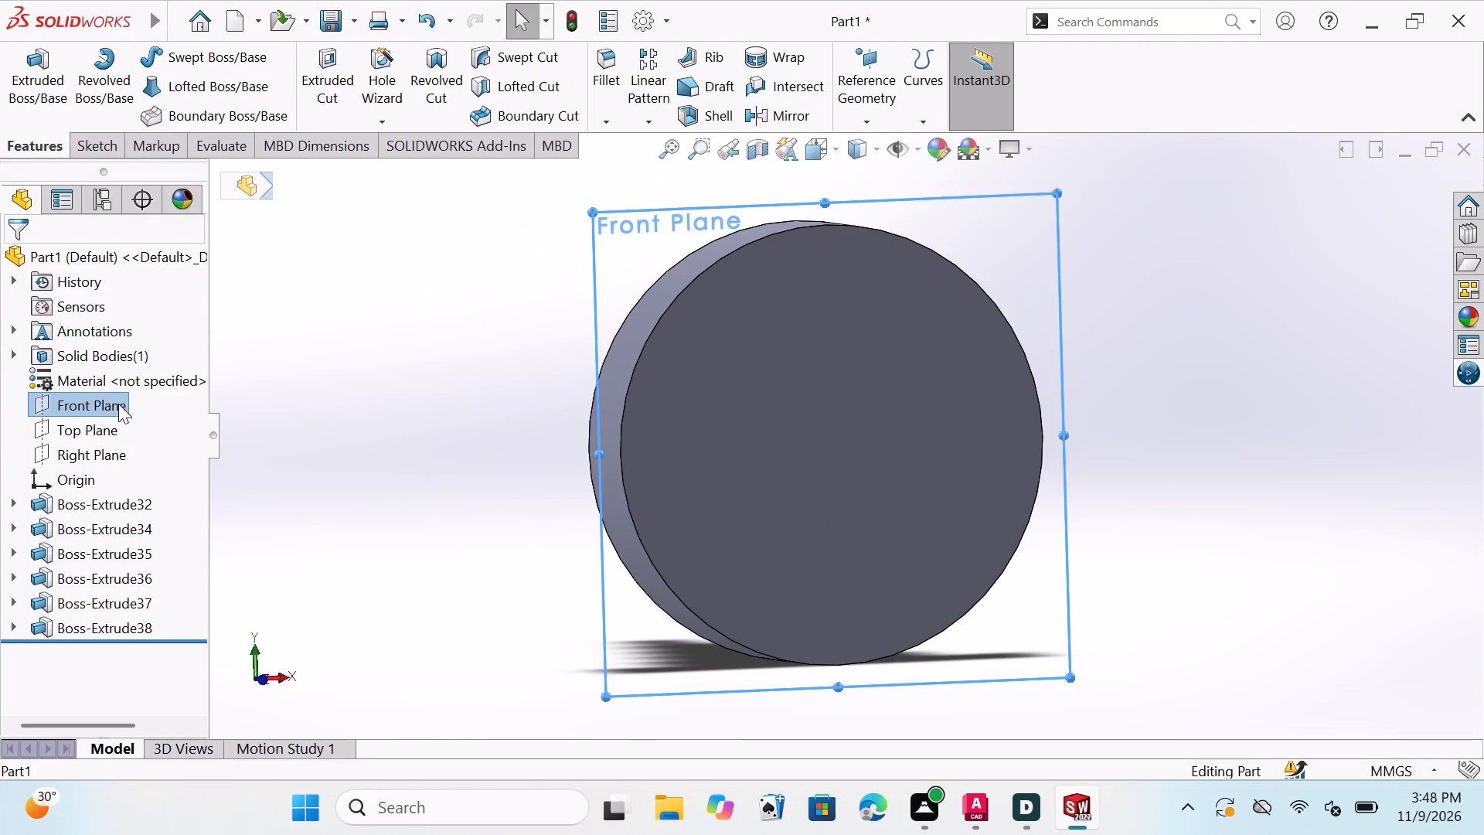
click(109, 397)
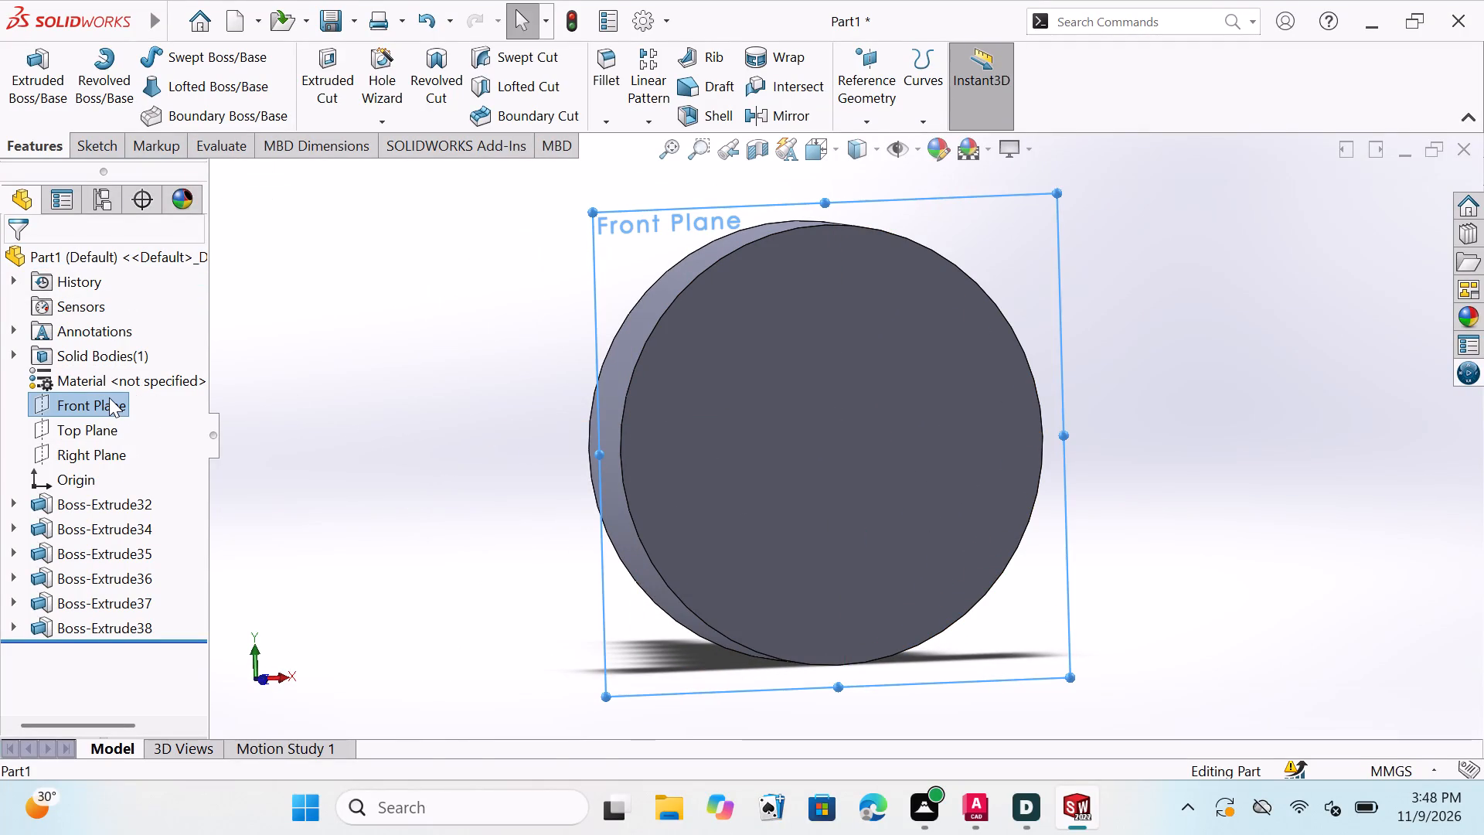
click(223, 371)
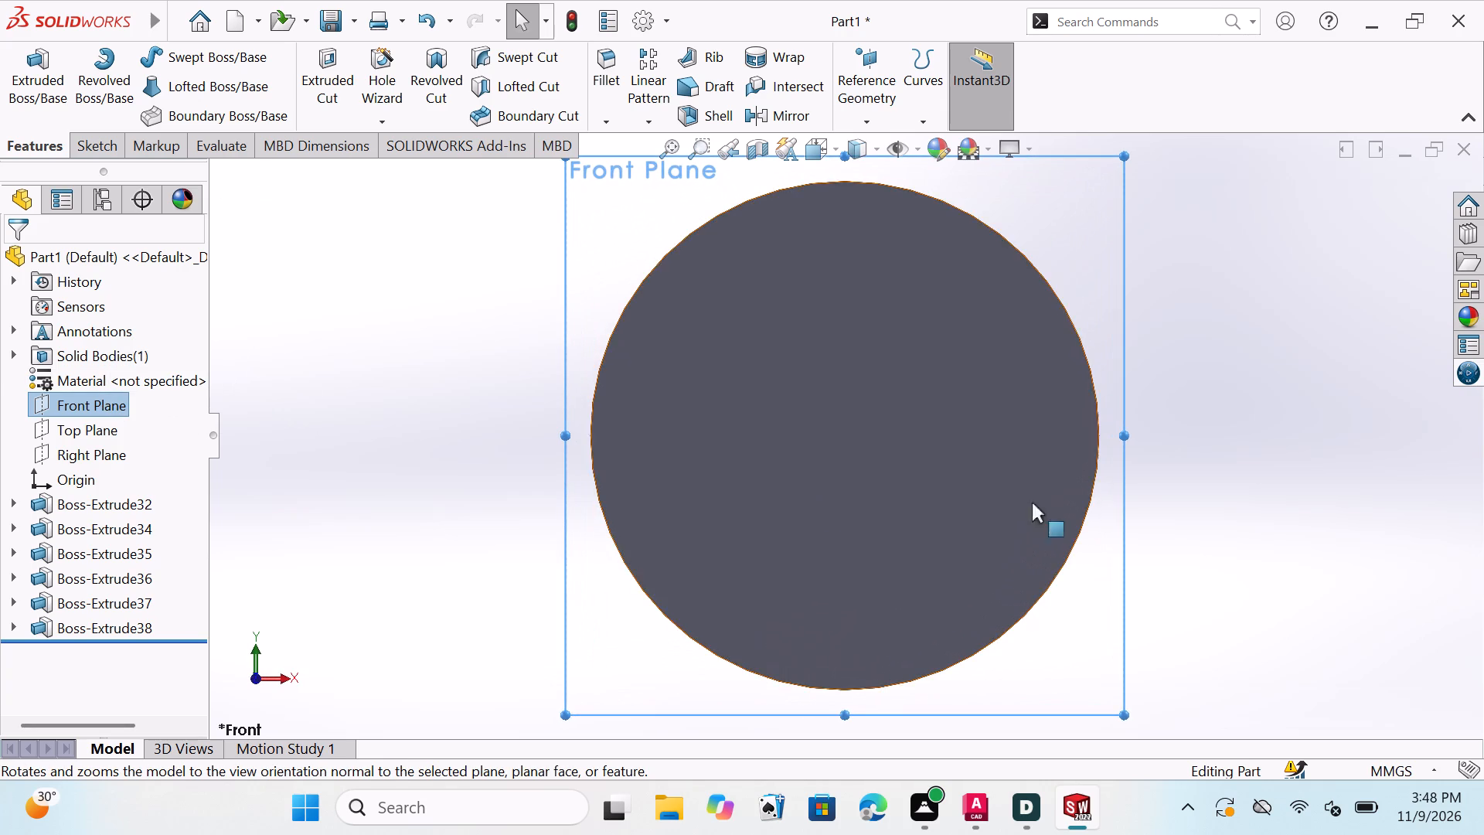
scroll(1117, 514, down, 1)
scroll(1115, 514, up, 2)
key(Escape)
key(Escape)
key(Escape)
key(Escape)
key(Escape)
key(Escape)
key(Escape)
key(Escape)
key(Escape)
key(Escape)
key(Escape)
key(Escape)
key(Escape)
key(Escape)
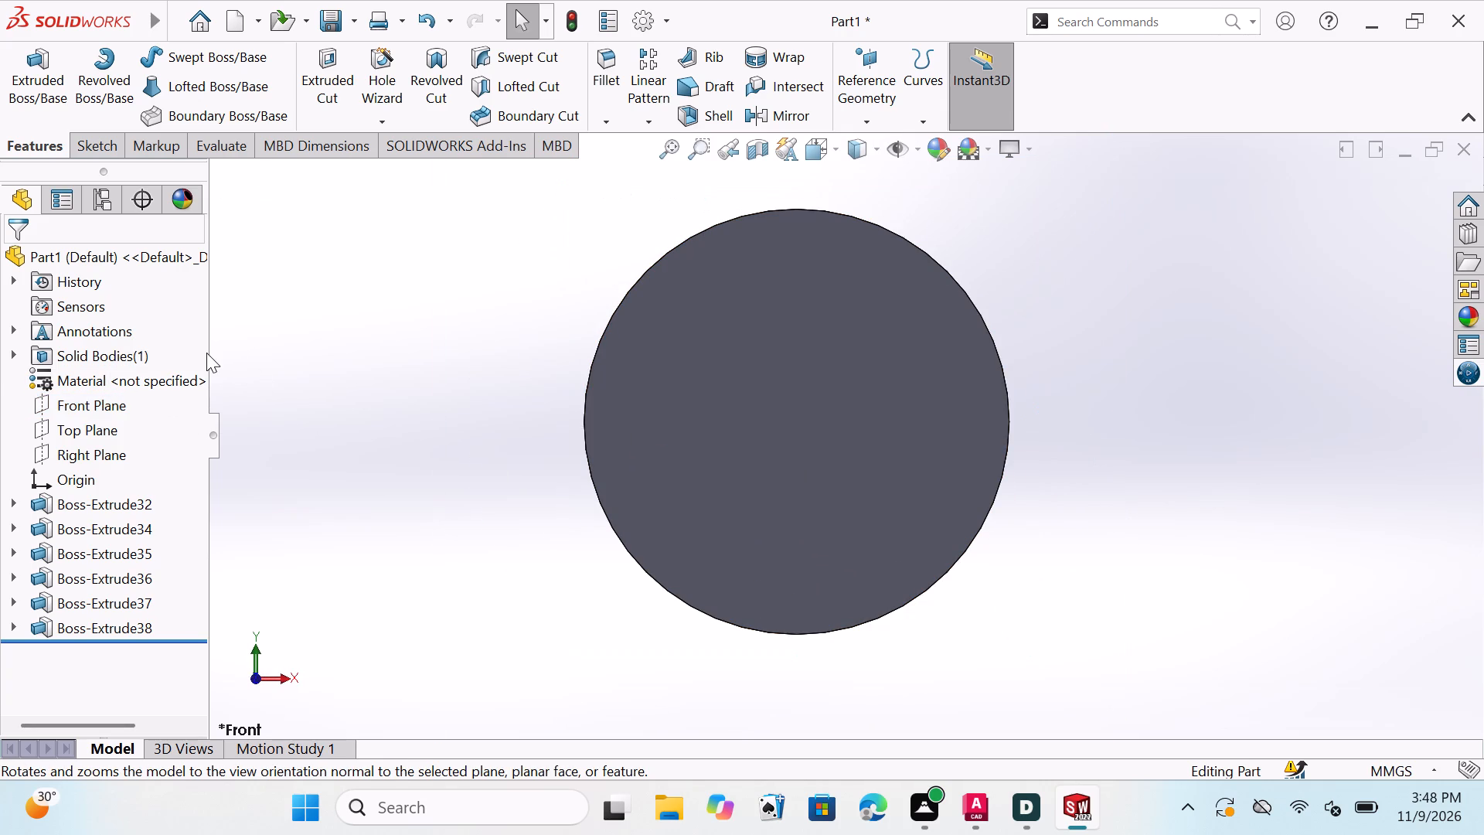
key(Escape)
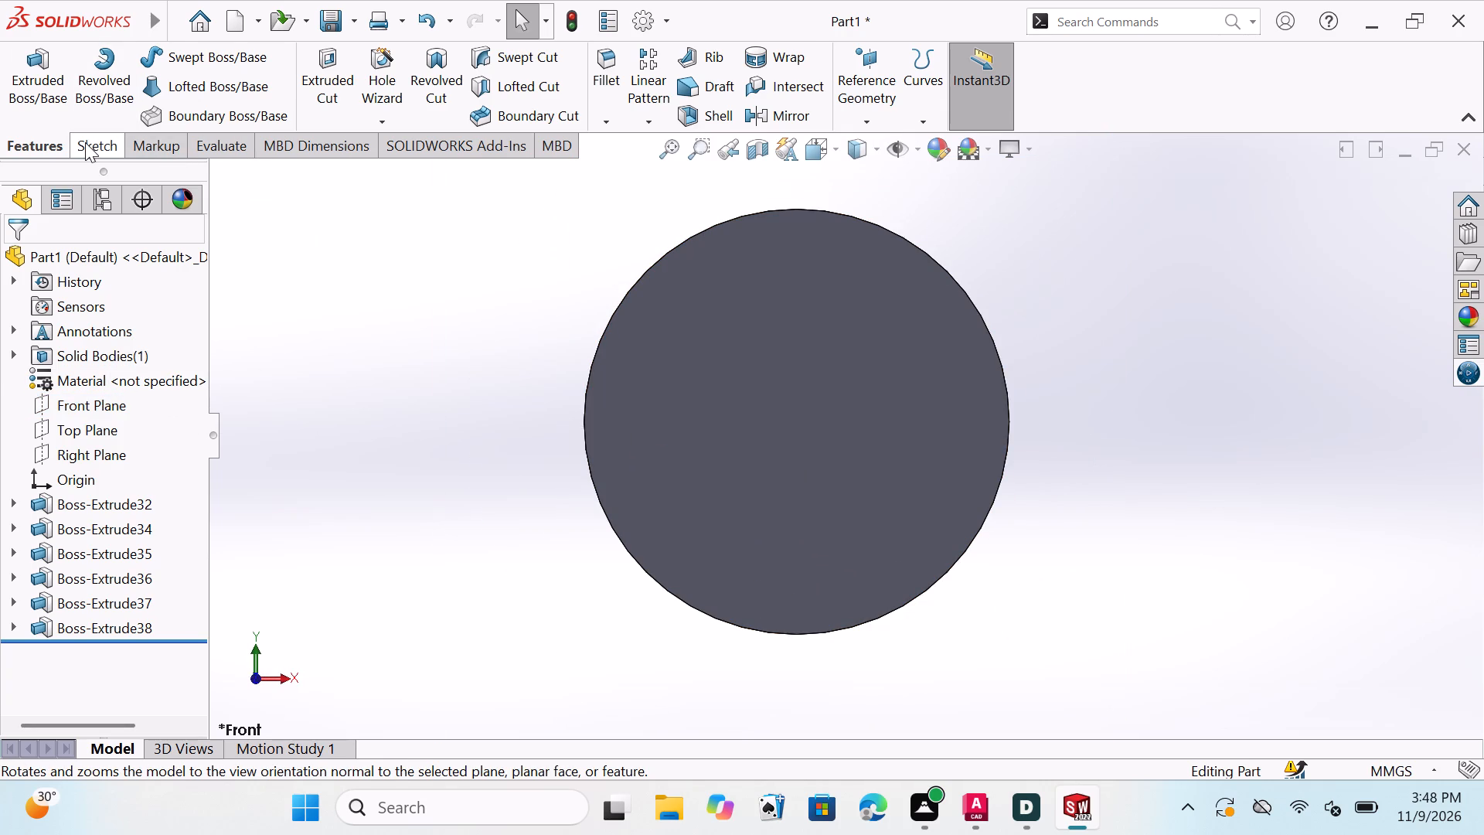
click(85, 142)
click(177, 51)
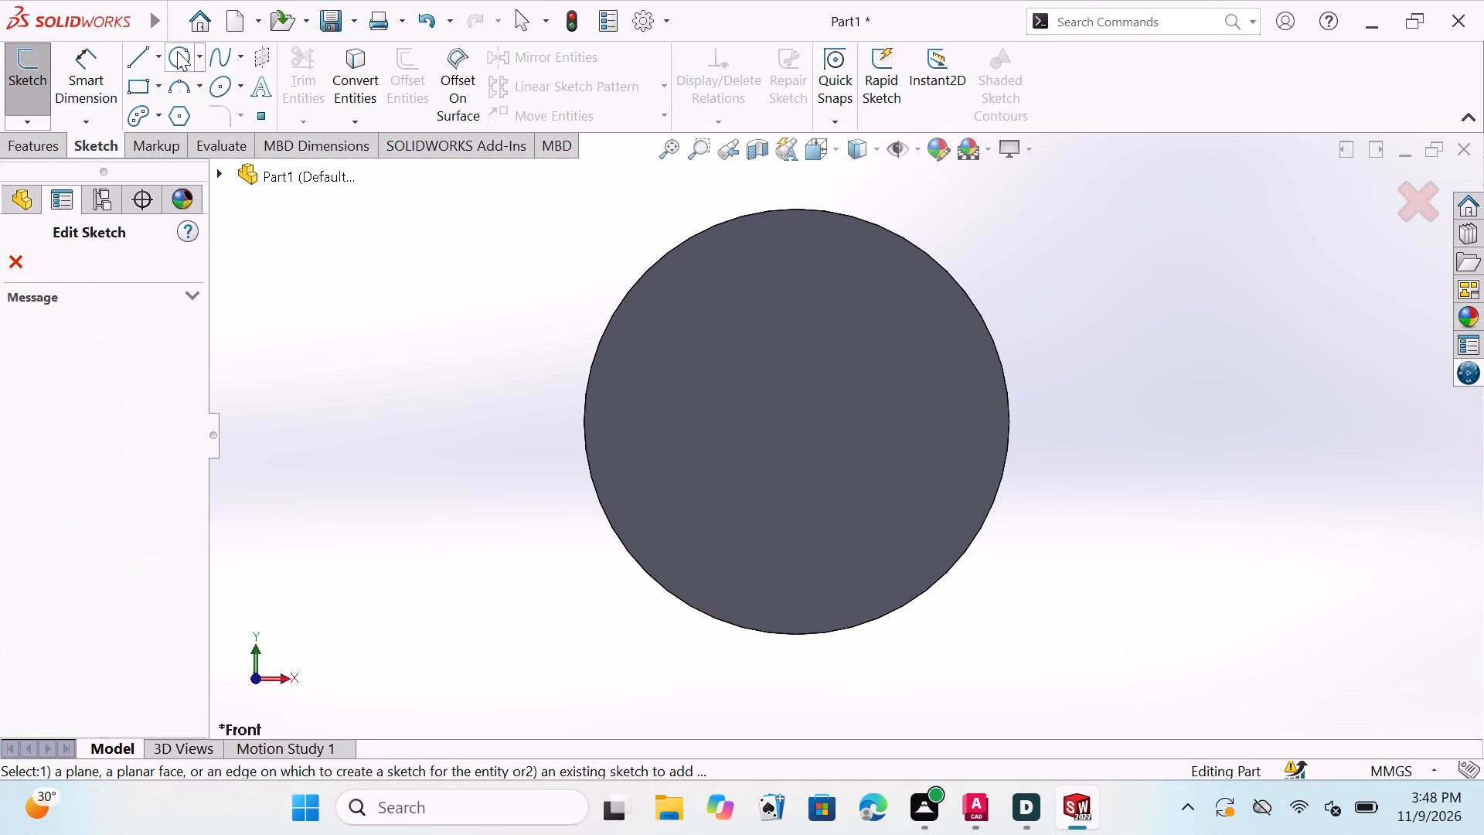
click(838, 332)
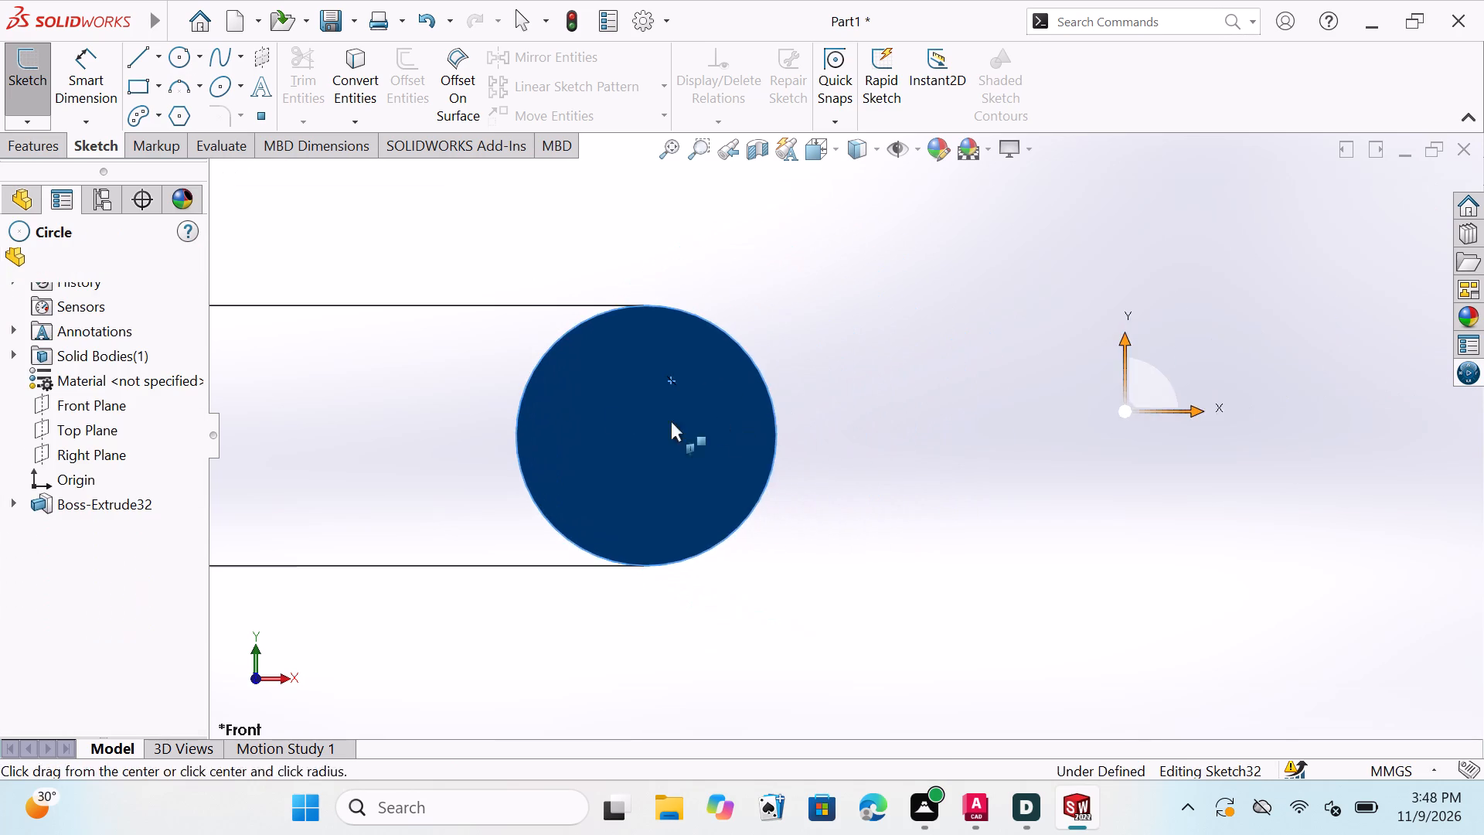
Sketch a circle of about 16 mm radius on the disc's front face, centred on the origin.
scroll(599, 418, down, 2)
scroll(703, 449, down, 2)
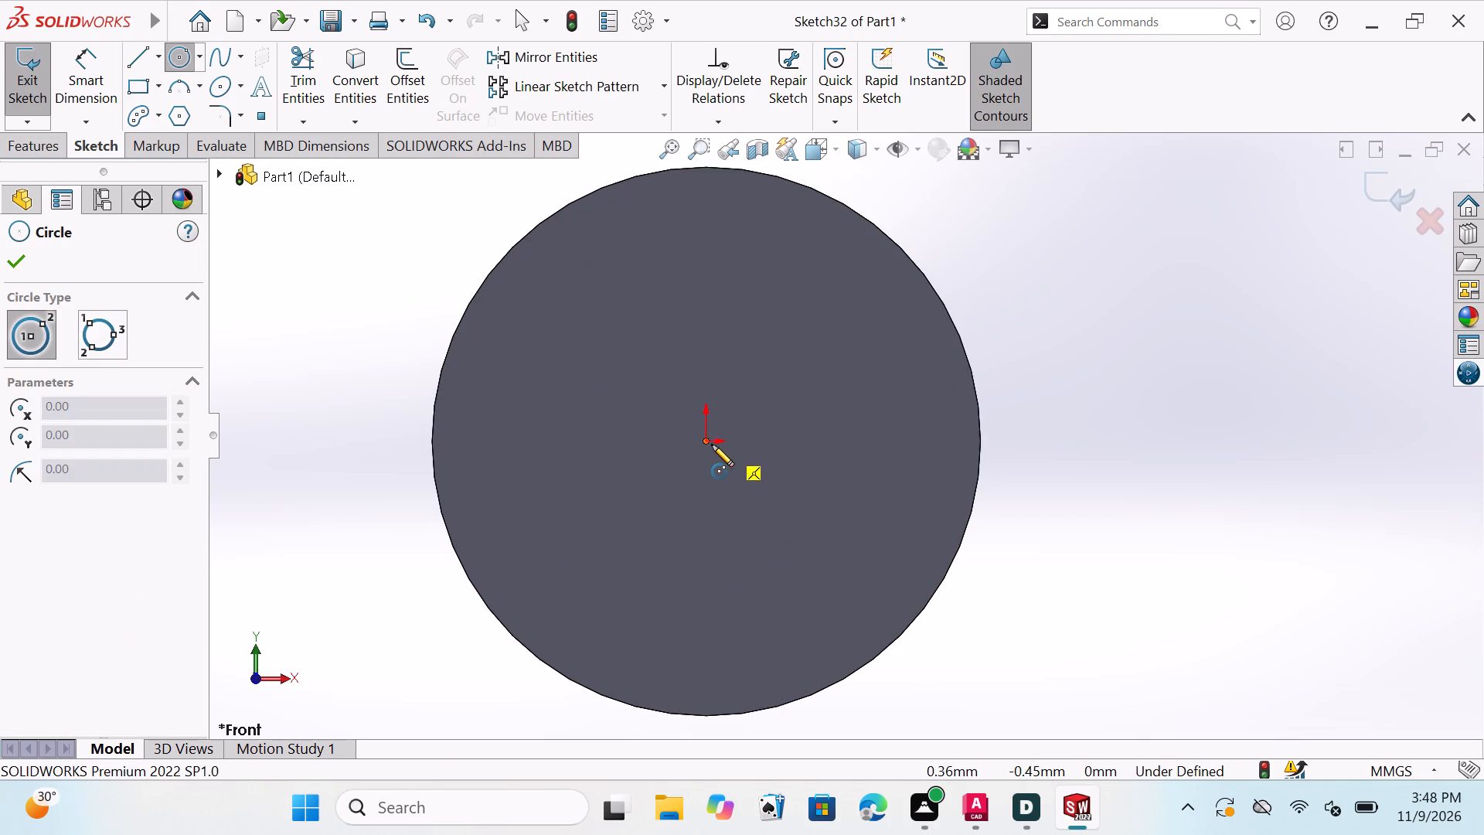
click(705, 440)
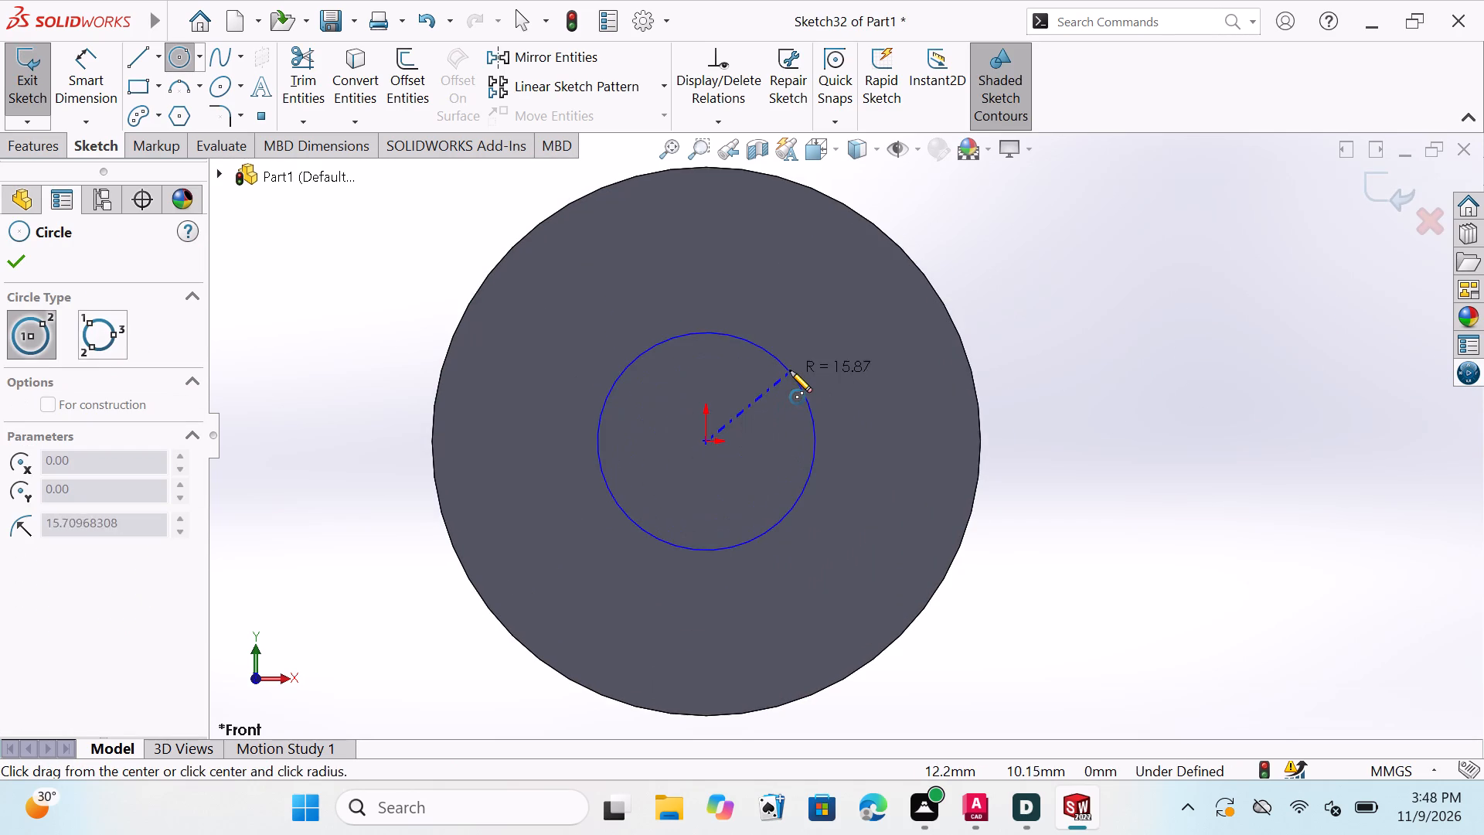
double_click(790, 370)
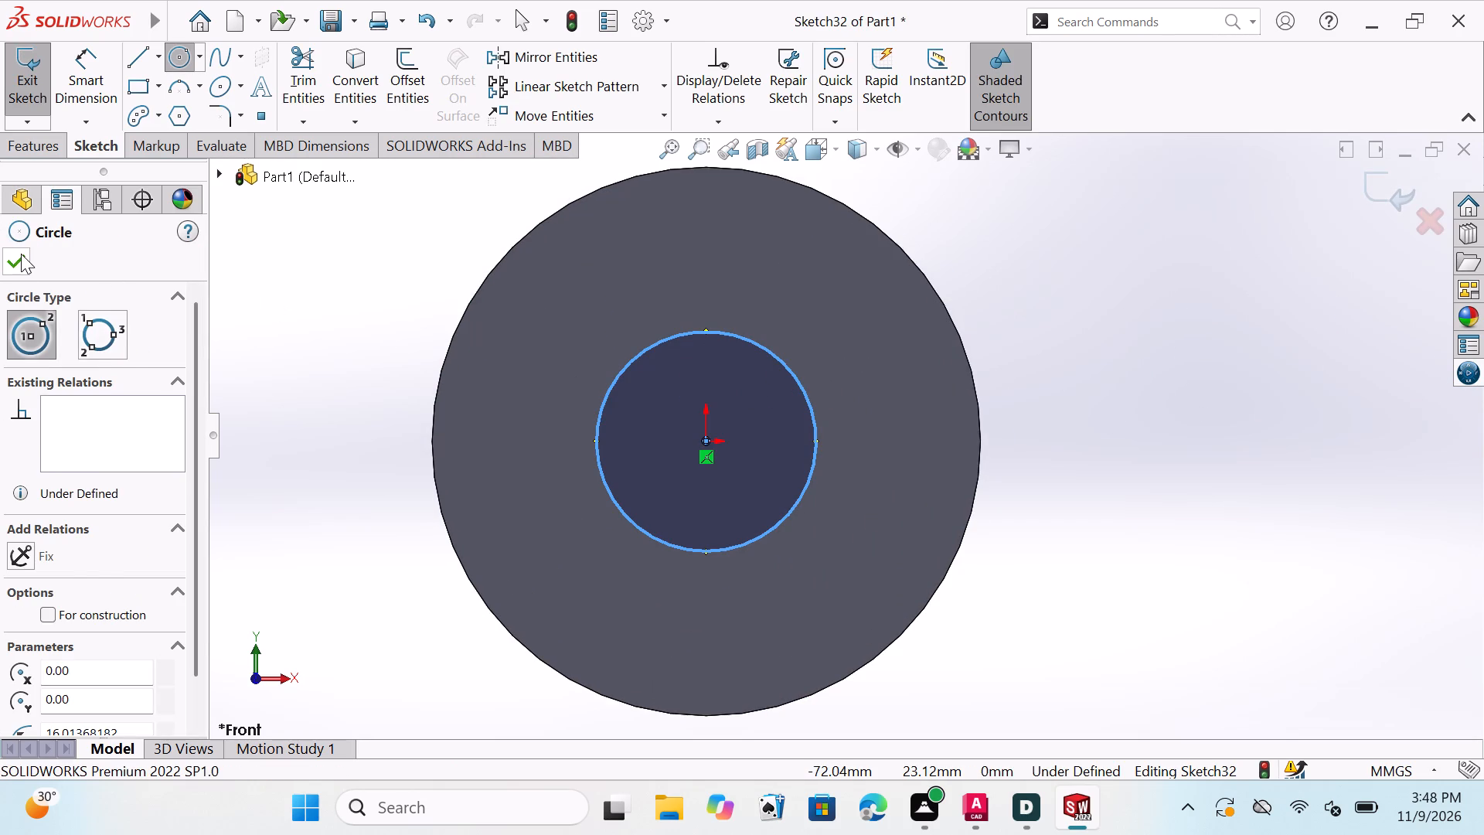
click(21, 254)
Dimension the new circle on the disc's front face with a diameter of 5 mm.
double_click(90, 73)
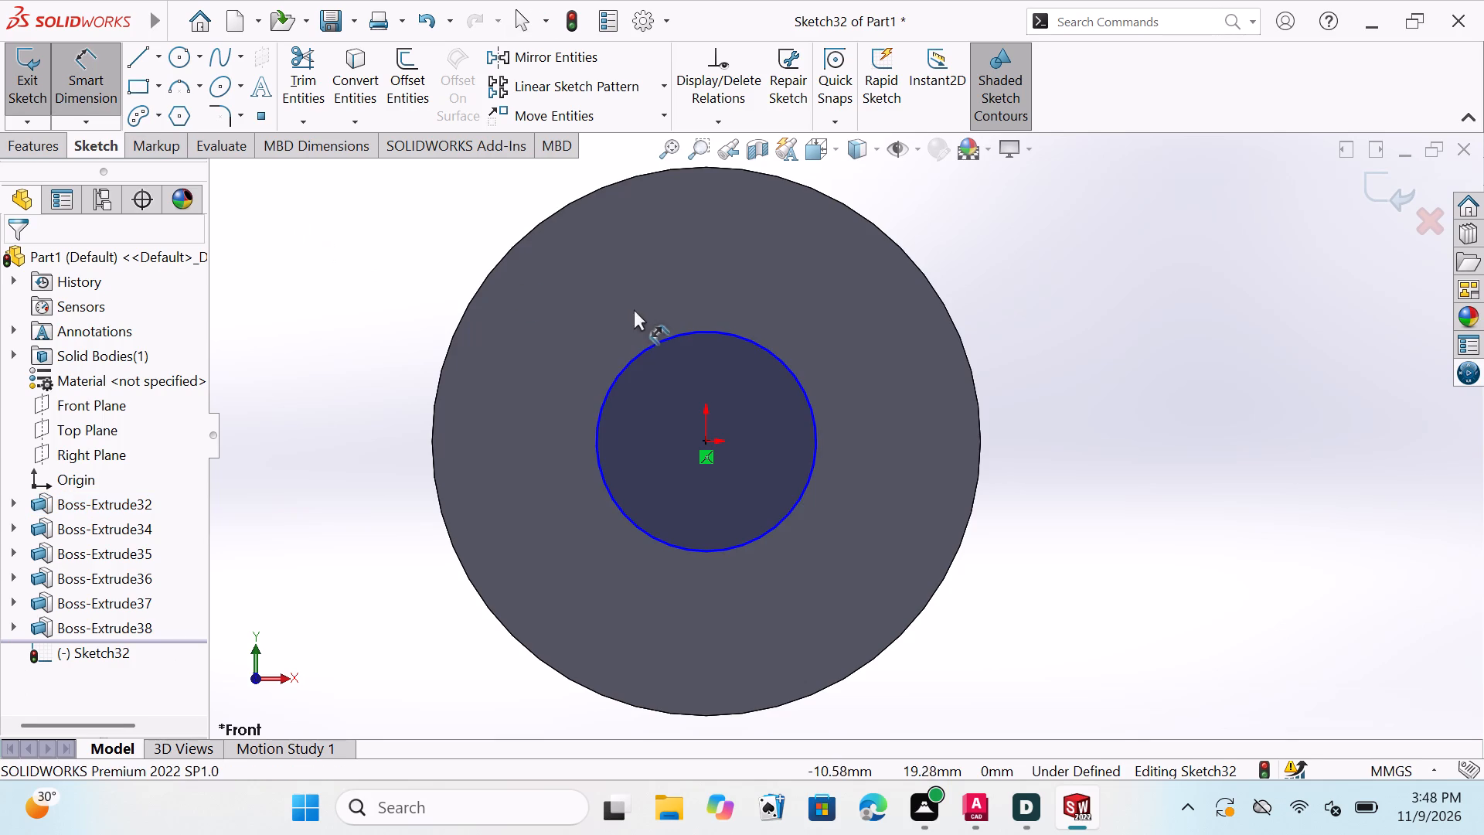
click(663, 339)
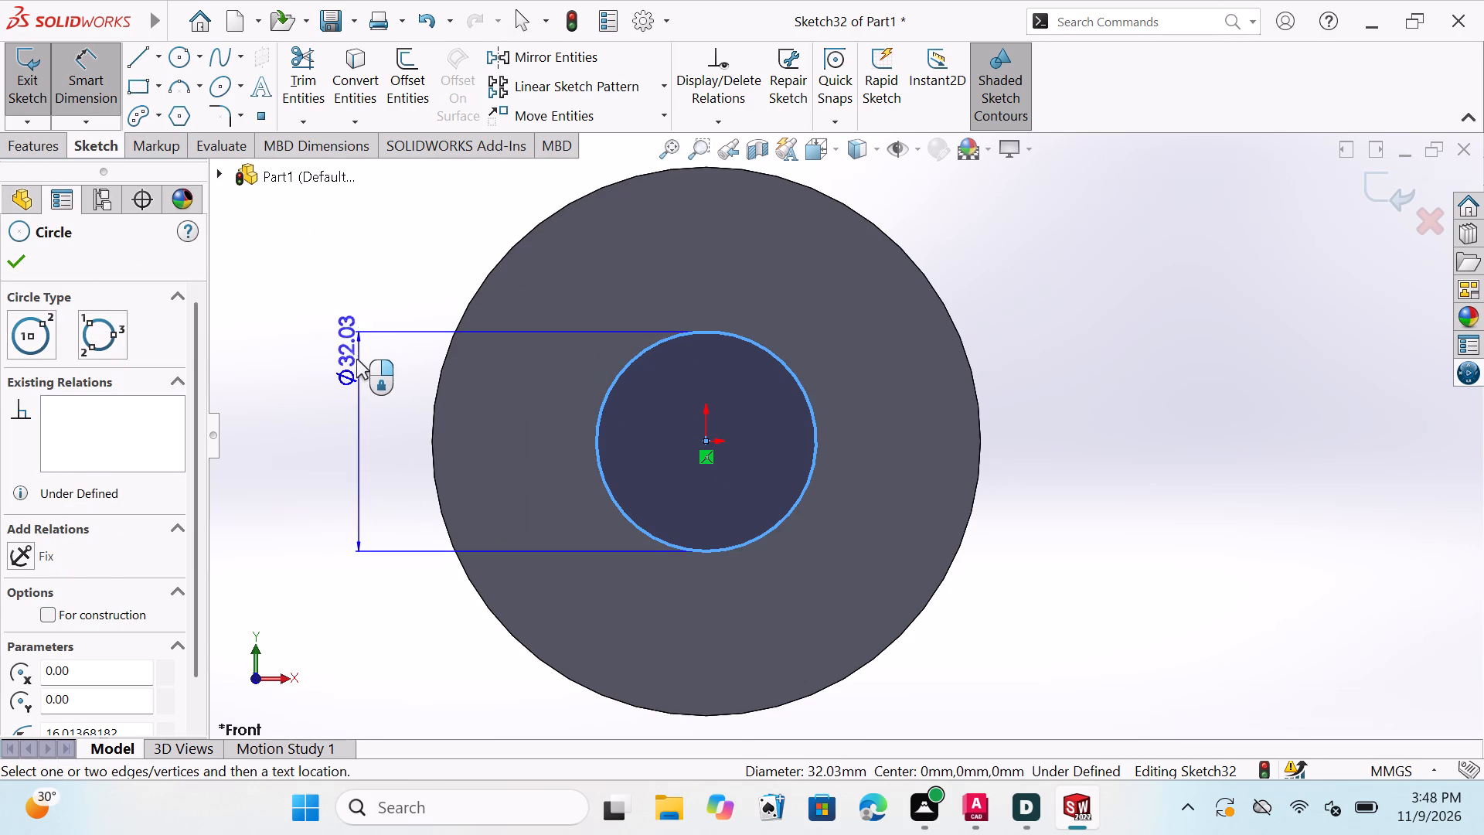
click(356, 360)
double_click(386, 389)
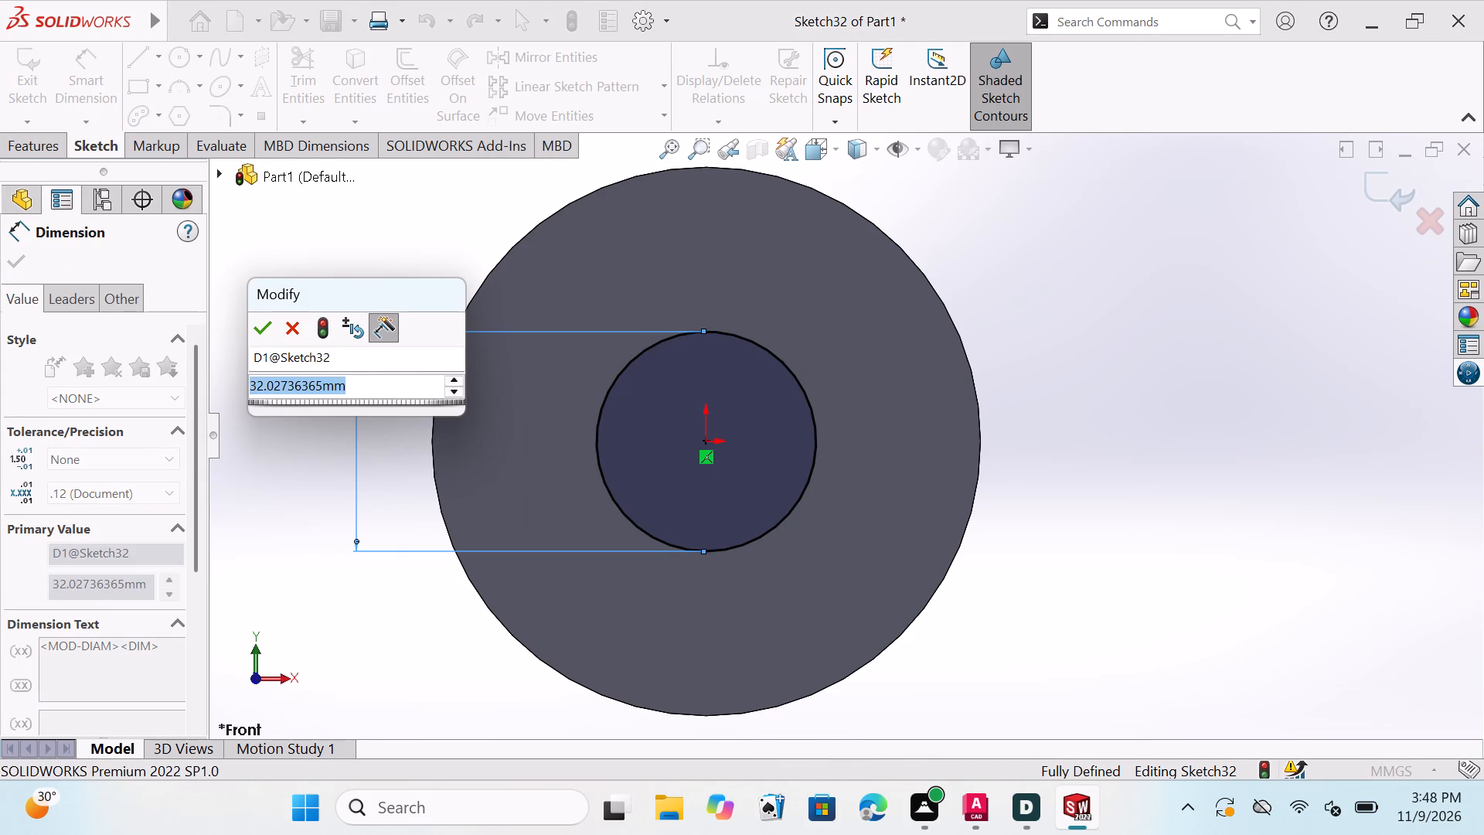
key(BackSpace)
key(BackSpace)
key(BackSpace)
key(BackSpace)
key(BackSpace)
key(BackSpace)
key(BackSpace)
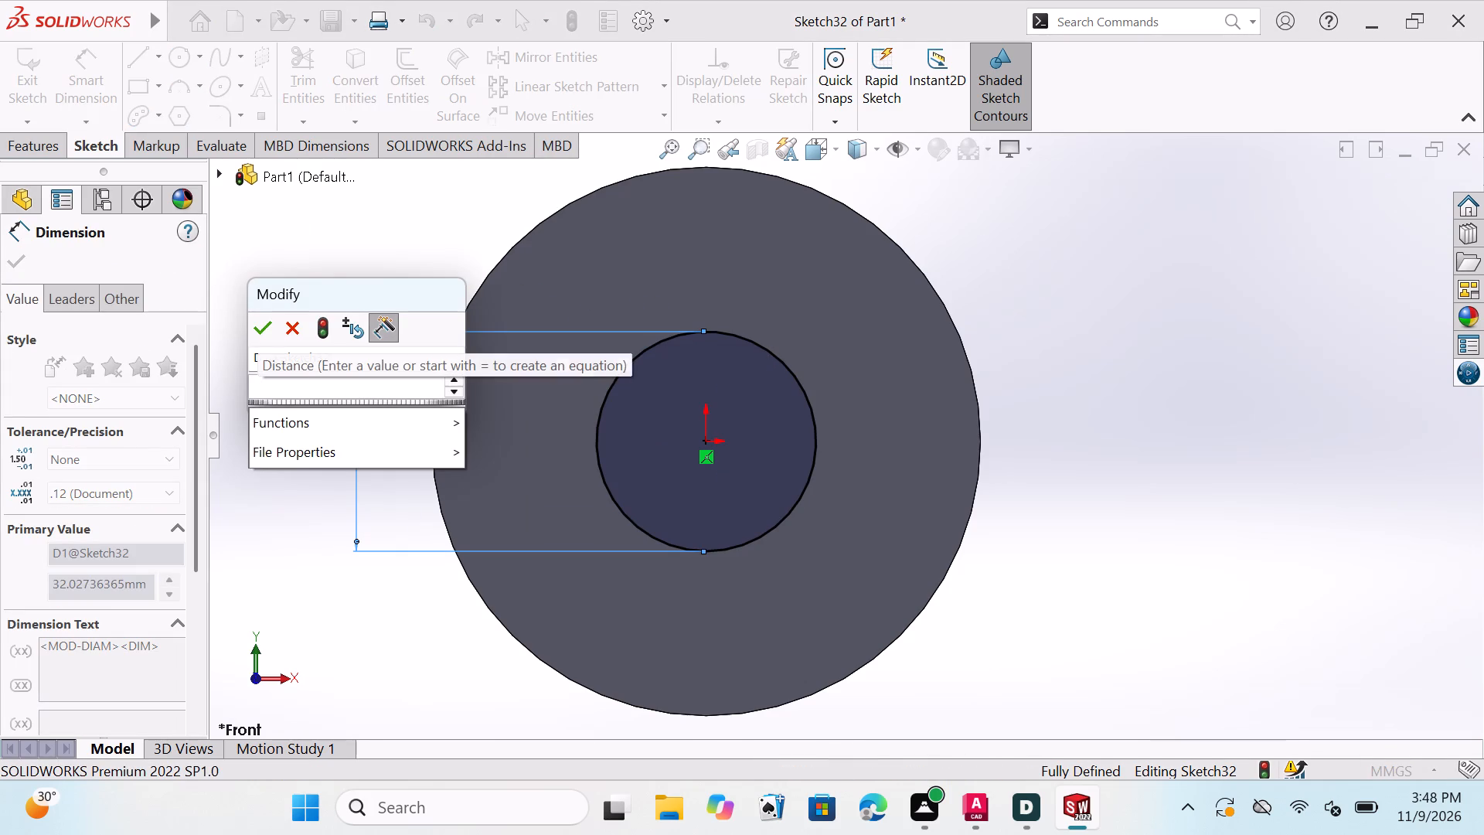
key(5)
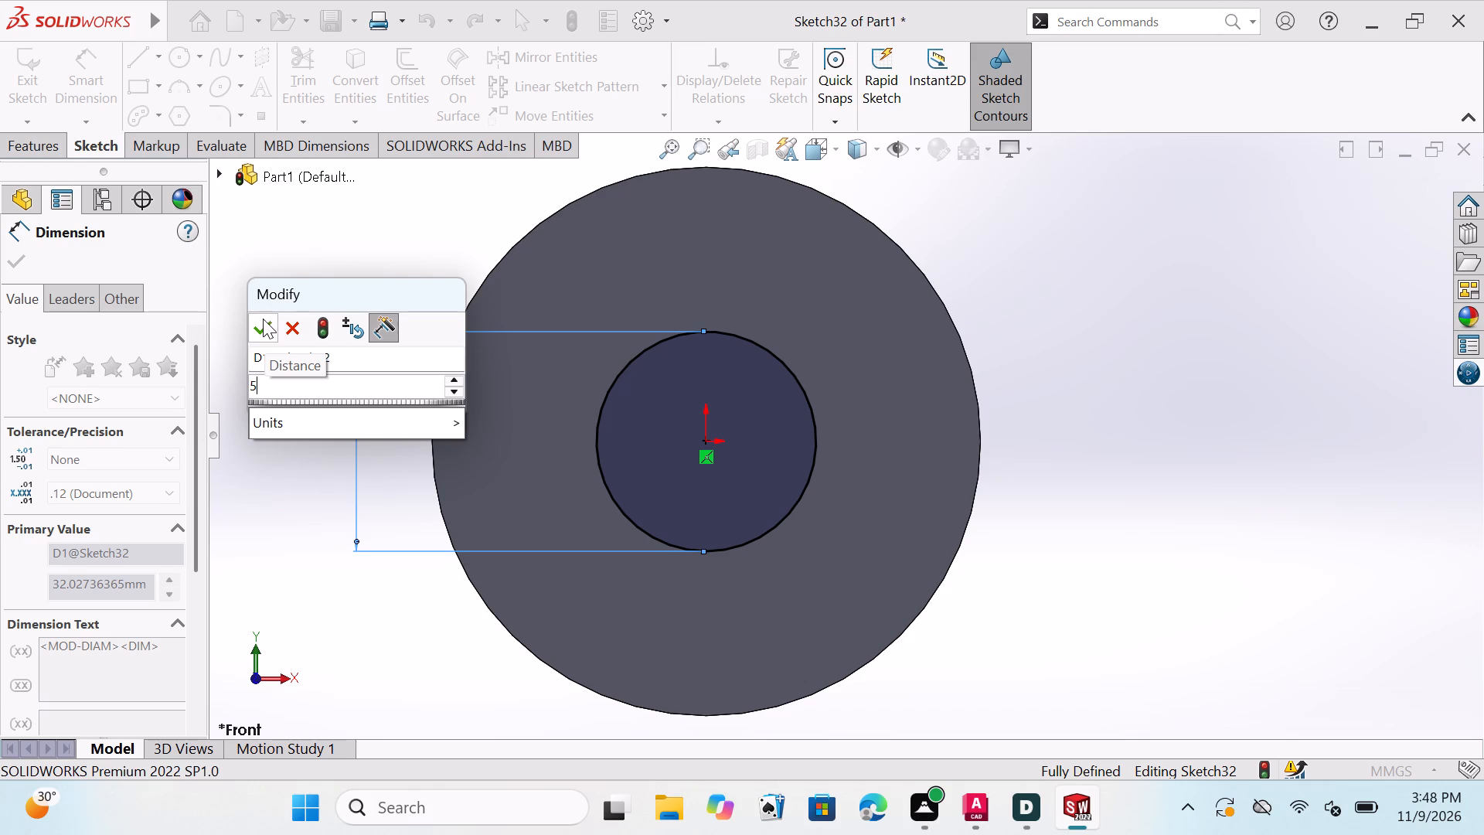
double_click(260, 322)
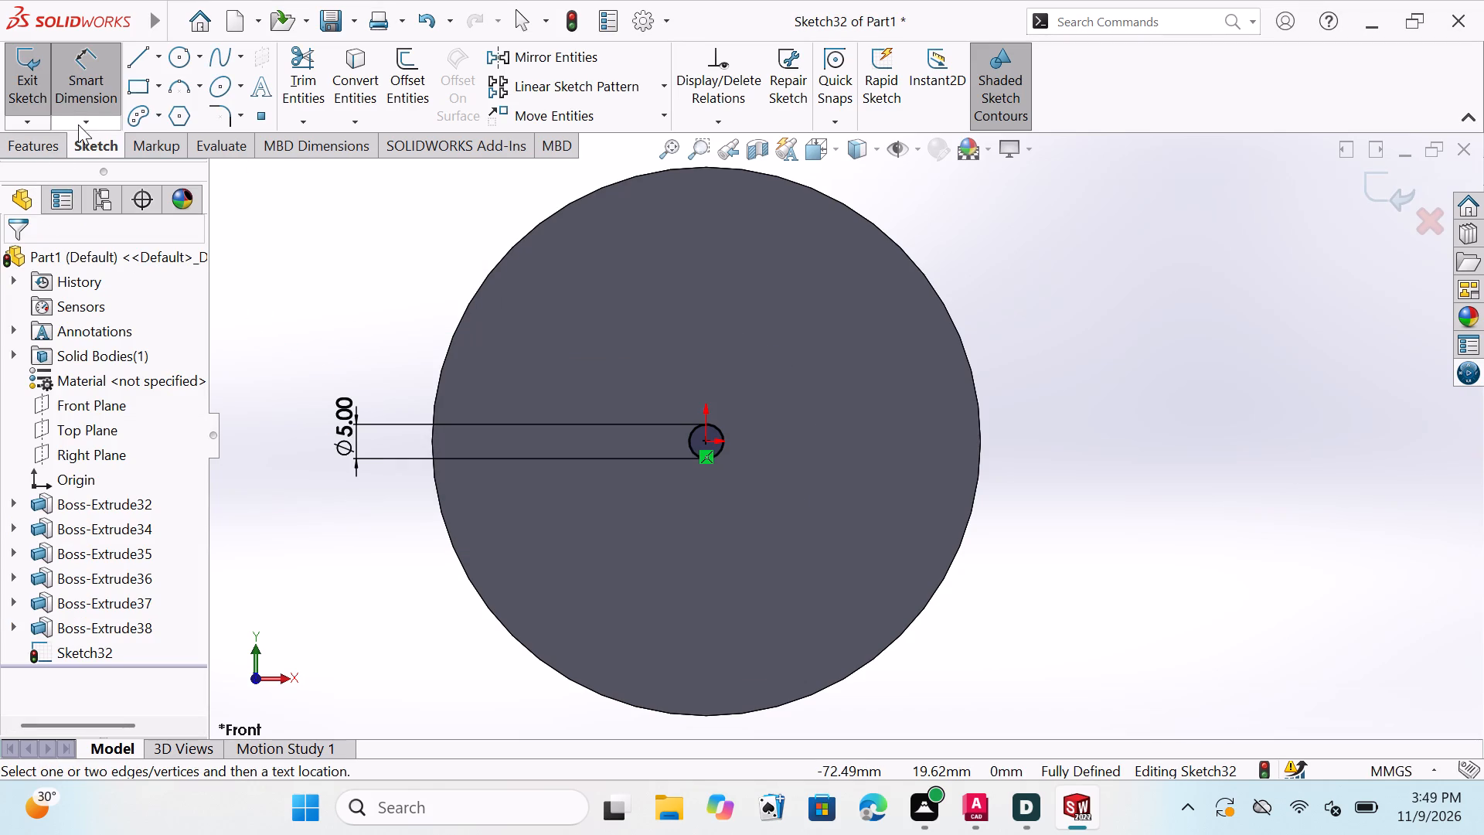
Extrude the 5 mm circle 140 mm in the reversed direction, through the disc and beyond the 10 mm rear boss.
click(60, 138)
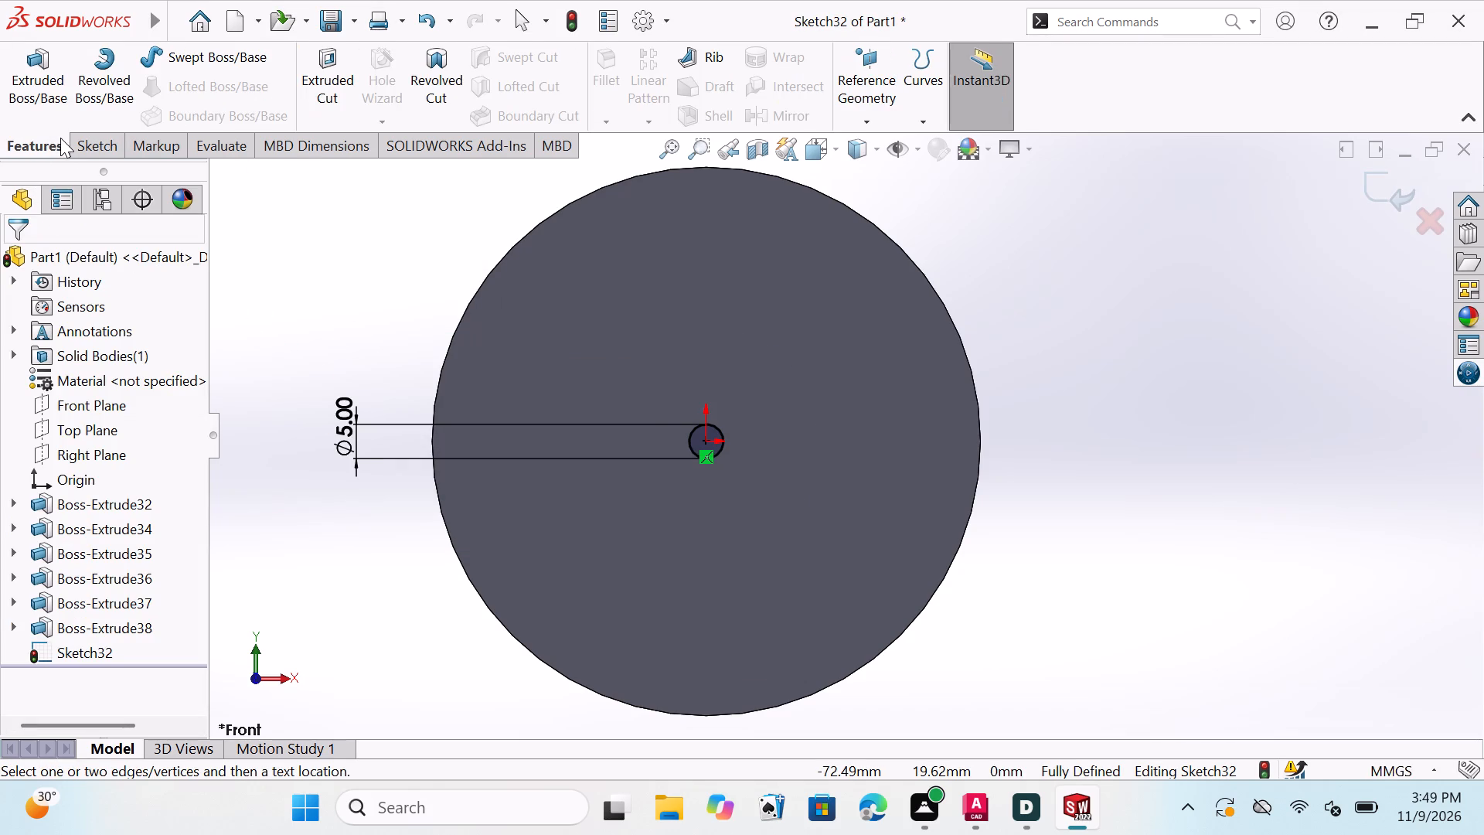
middle_drag(1036, 421, 962, 488)
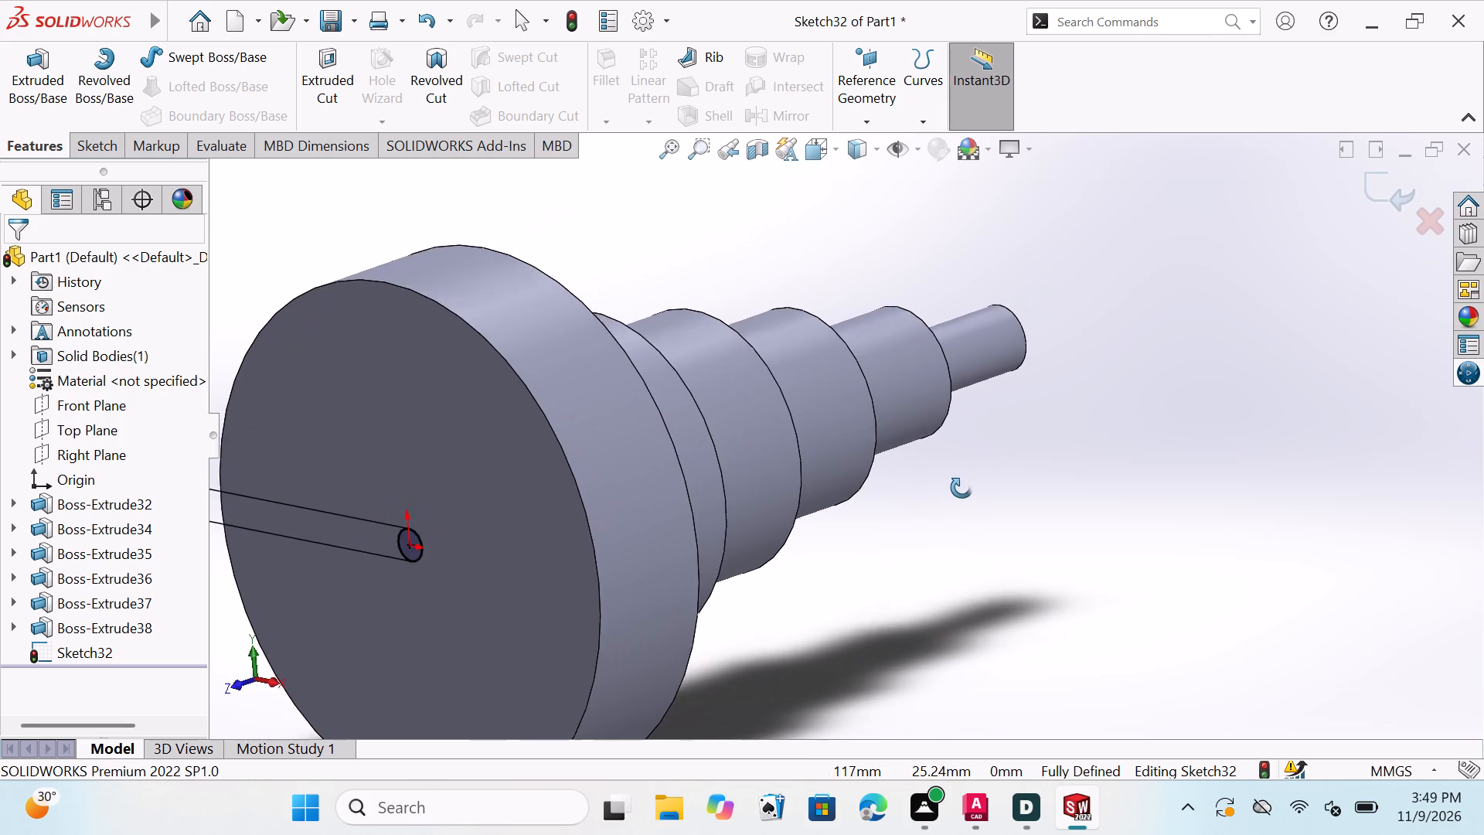
middle_drag(962, 488, 966, 469)
scroll(887, 527, down, 1)
scroll(871, 536, up, 3)
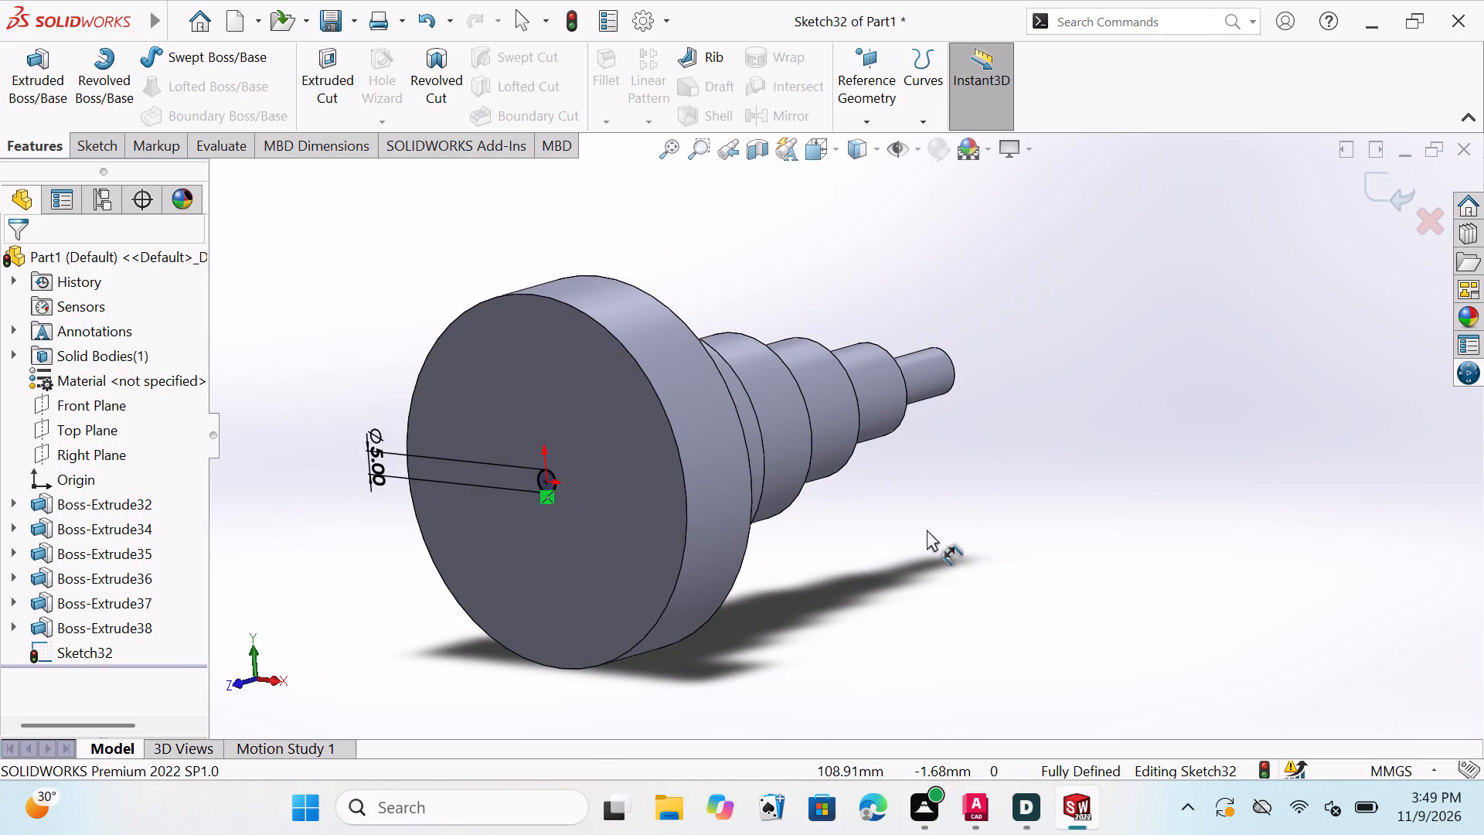
middle_drag(927, 530, 888, 557)
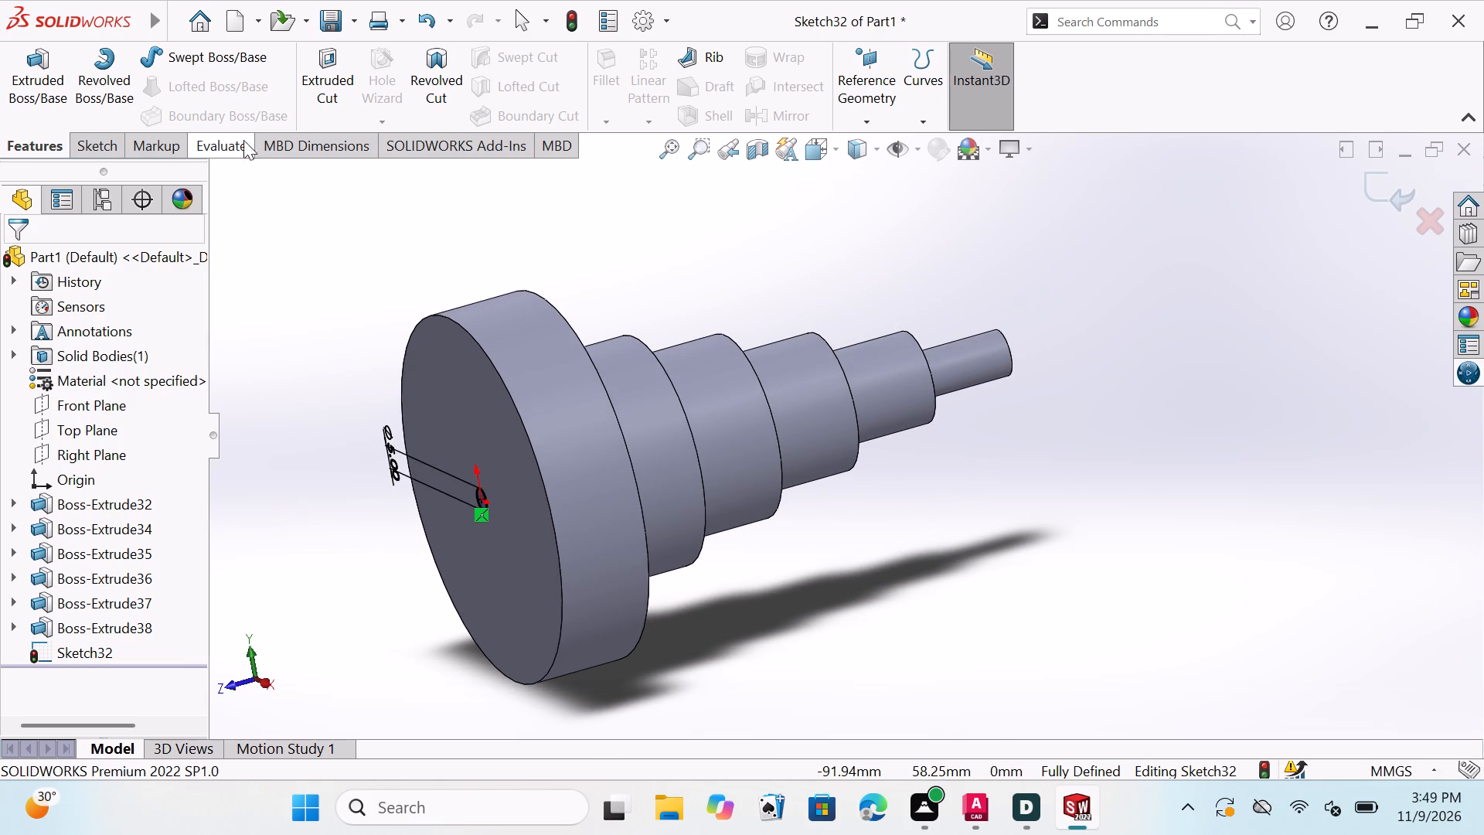
click(25, 79)
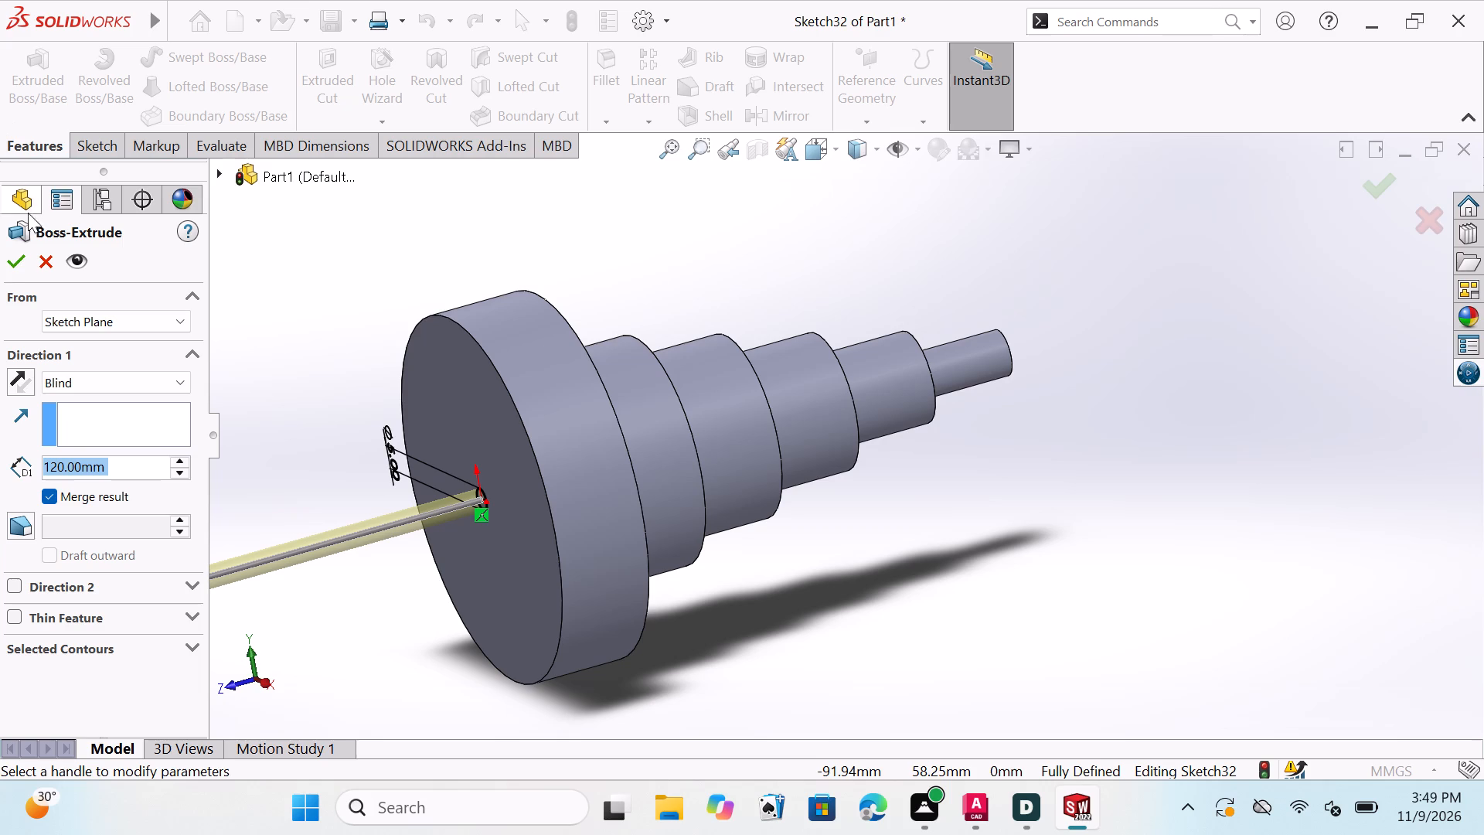
click(15, 373)
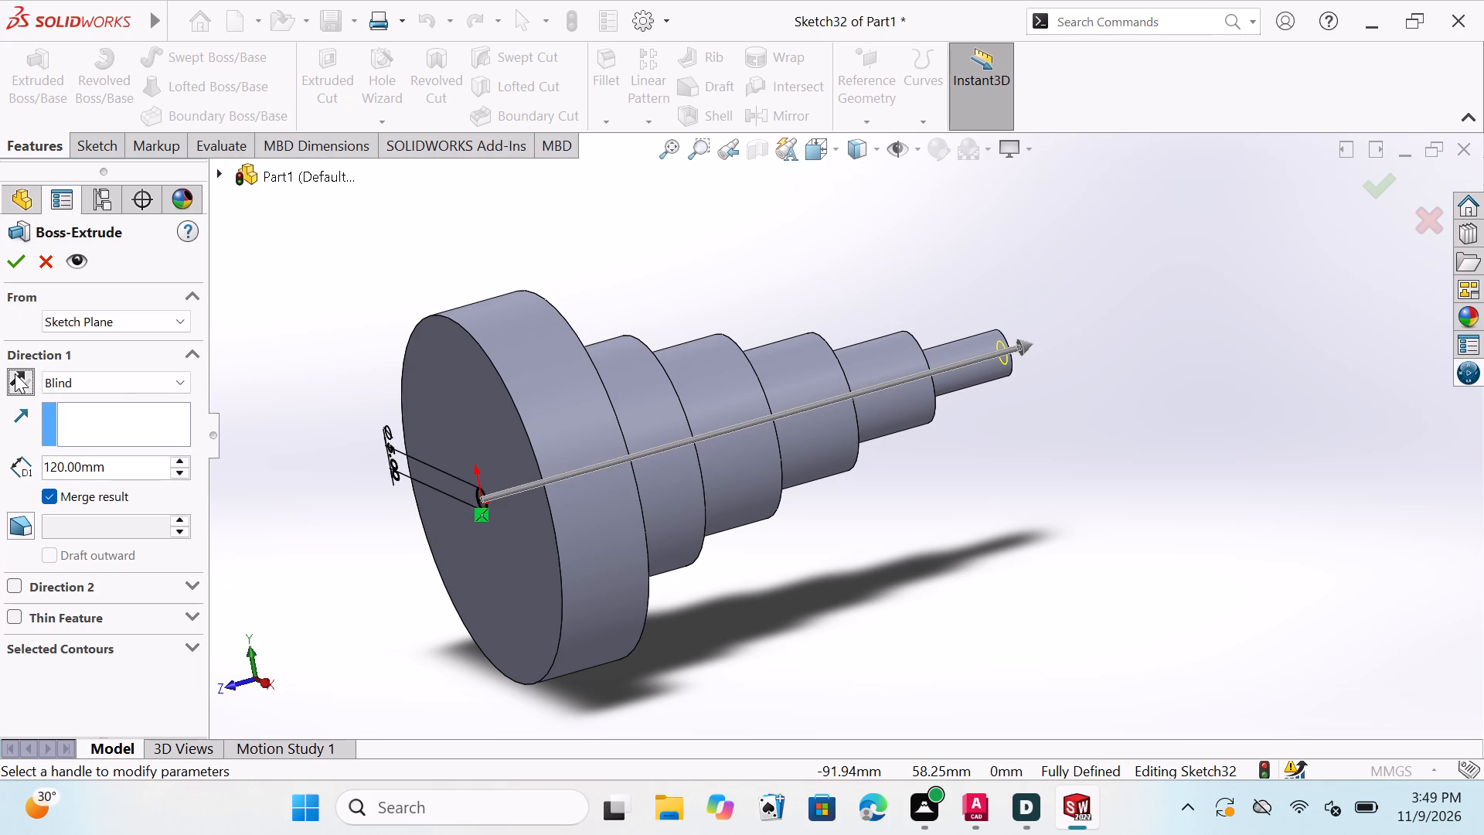
double_click(115, 475)
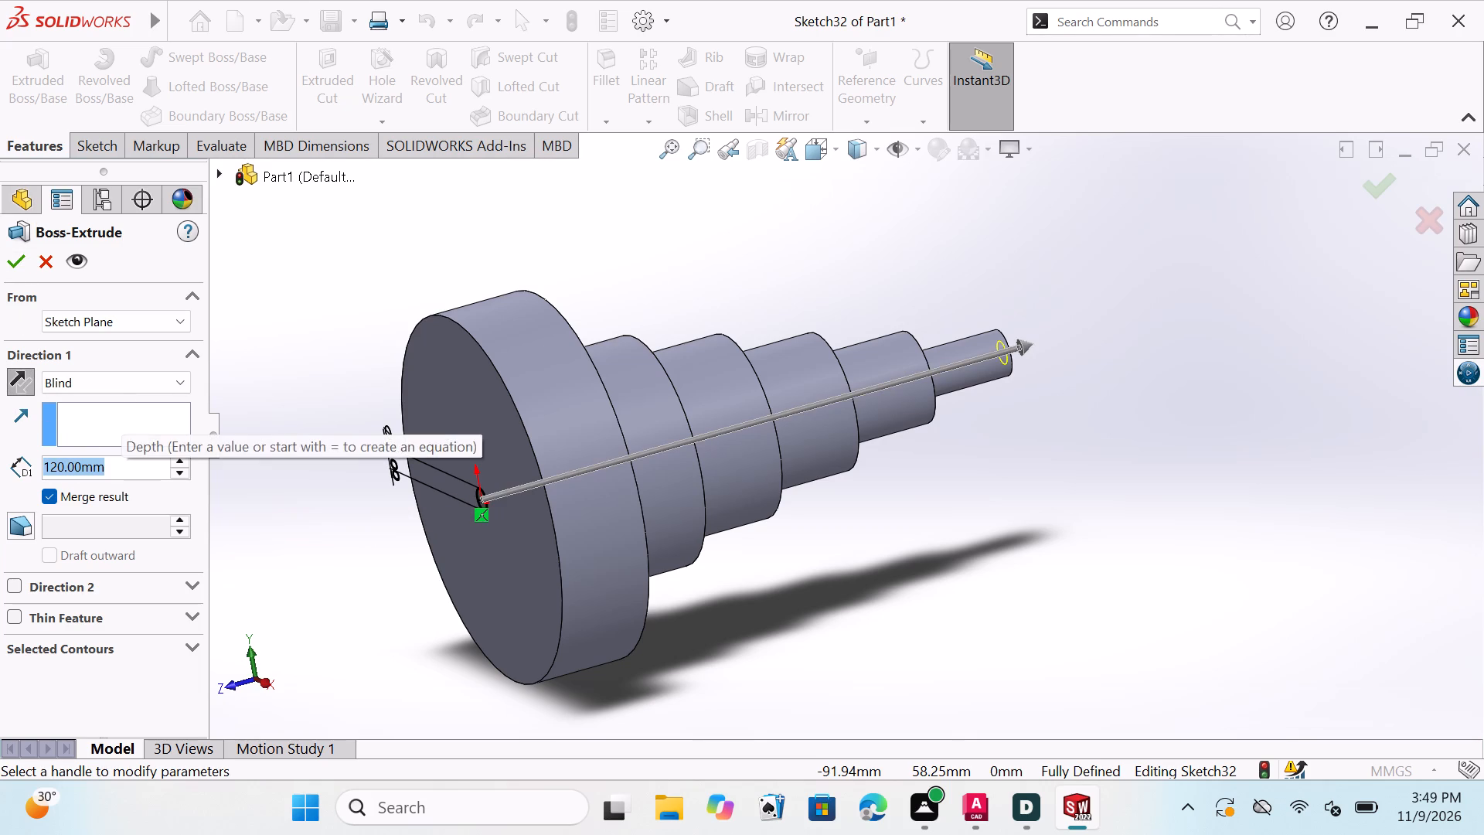
key(BackSpace)
key(1)
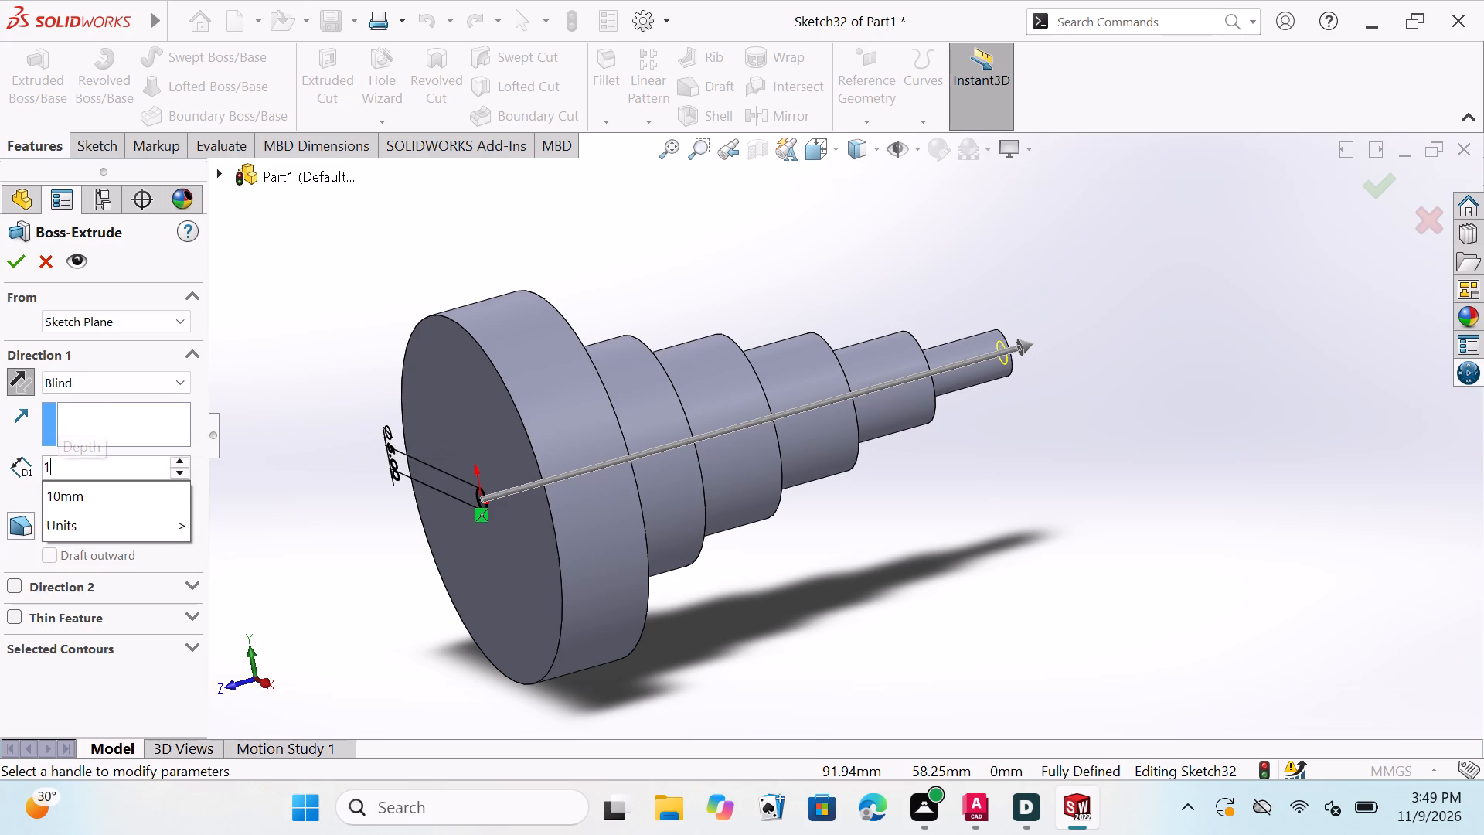
key(4)
key(0)
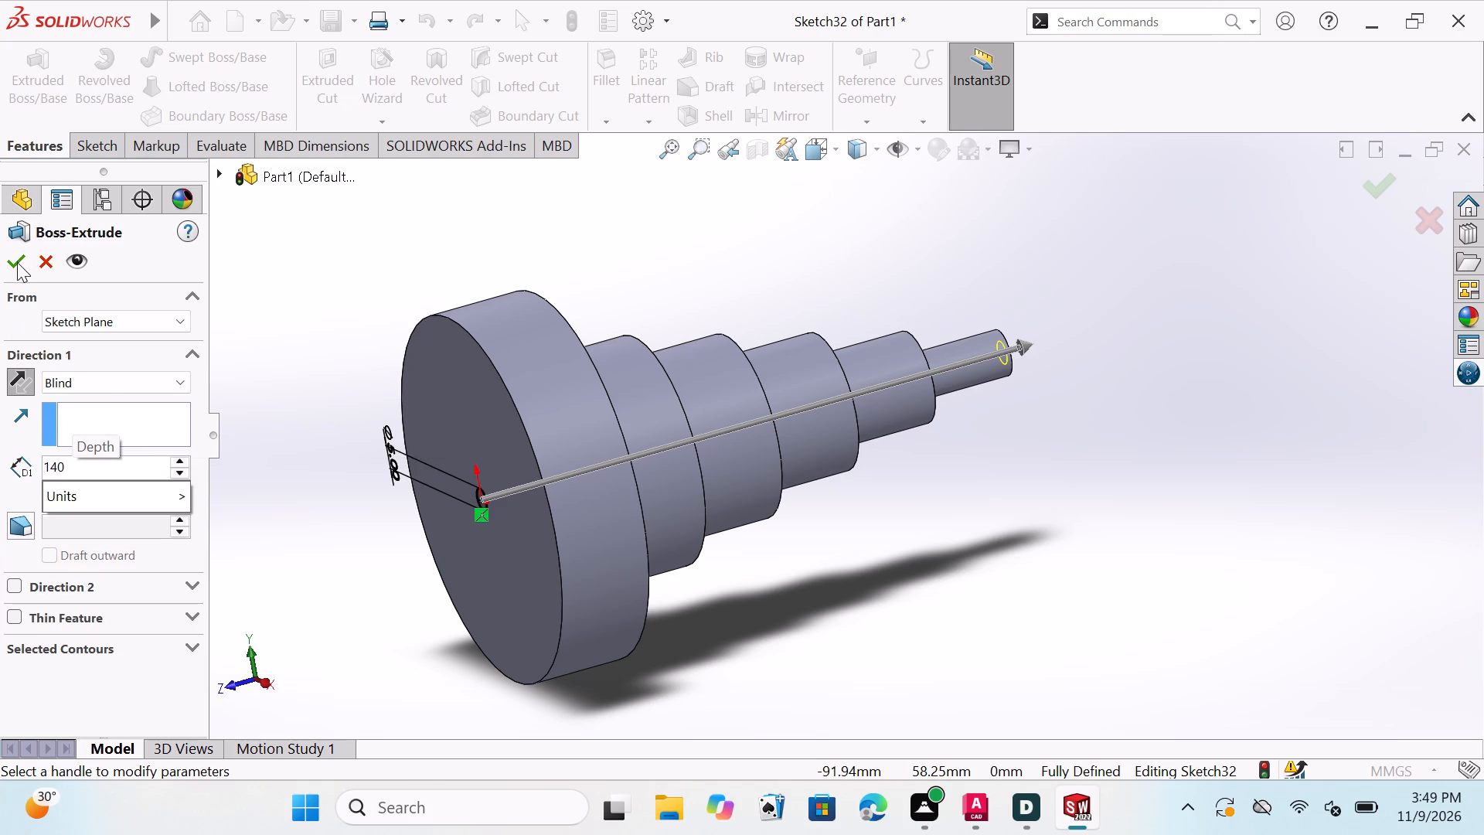
double_click(15, 261)
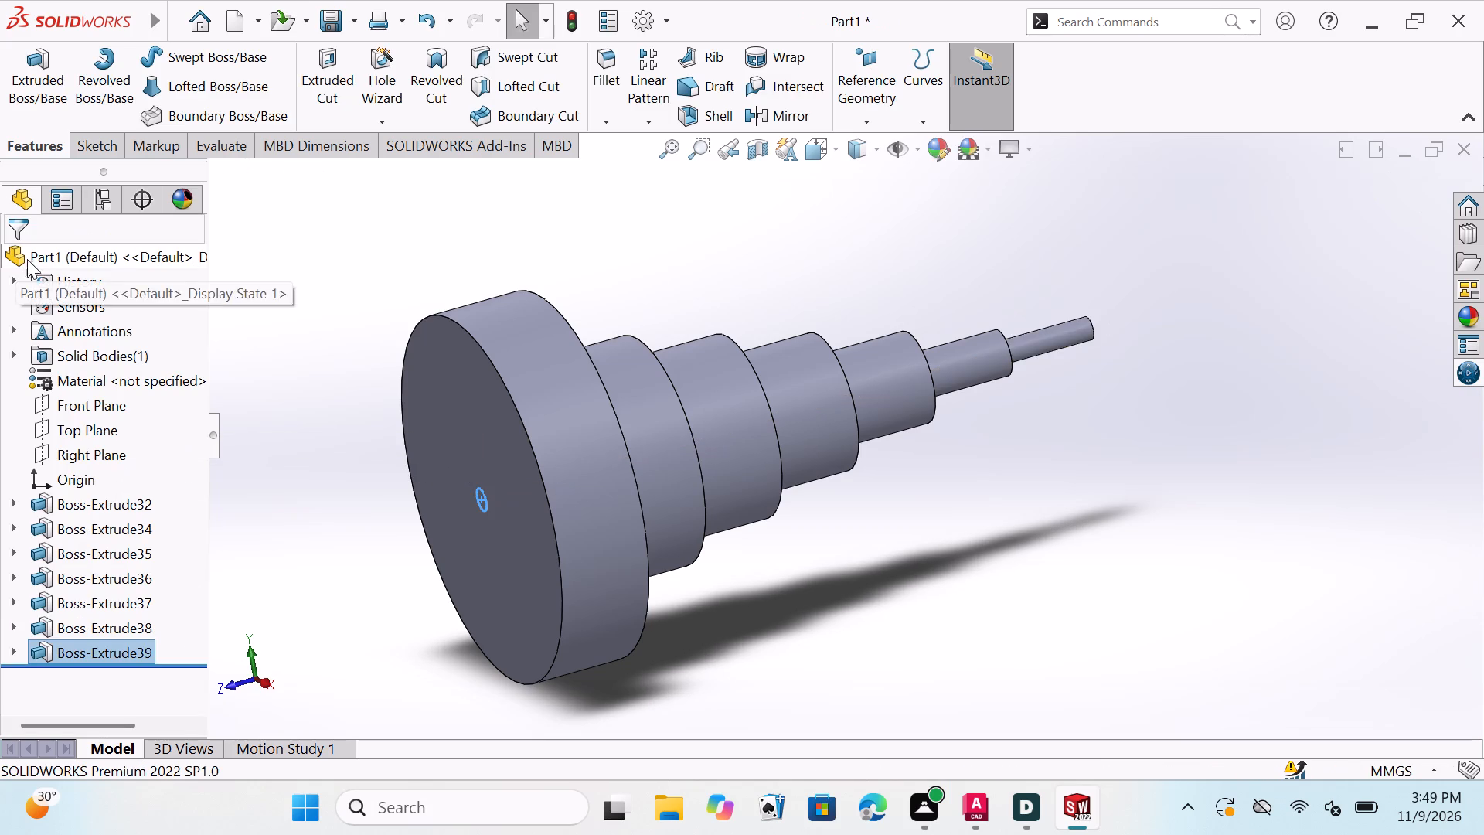
key(Escape)
key(Escape)
key(Escape)
key(Escape)
key(Escape)
key(Escape)
key(Escape)
key(Escape)
key(Escape)
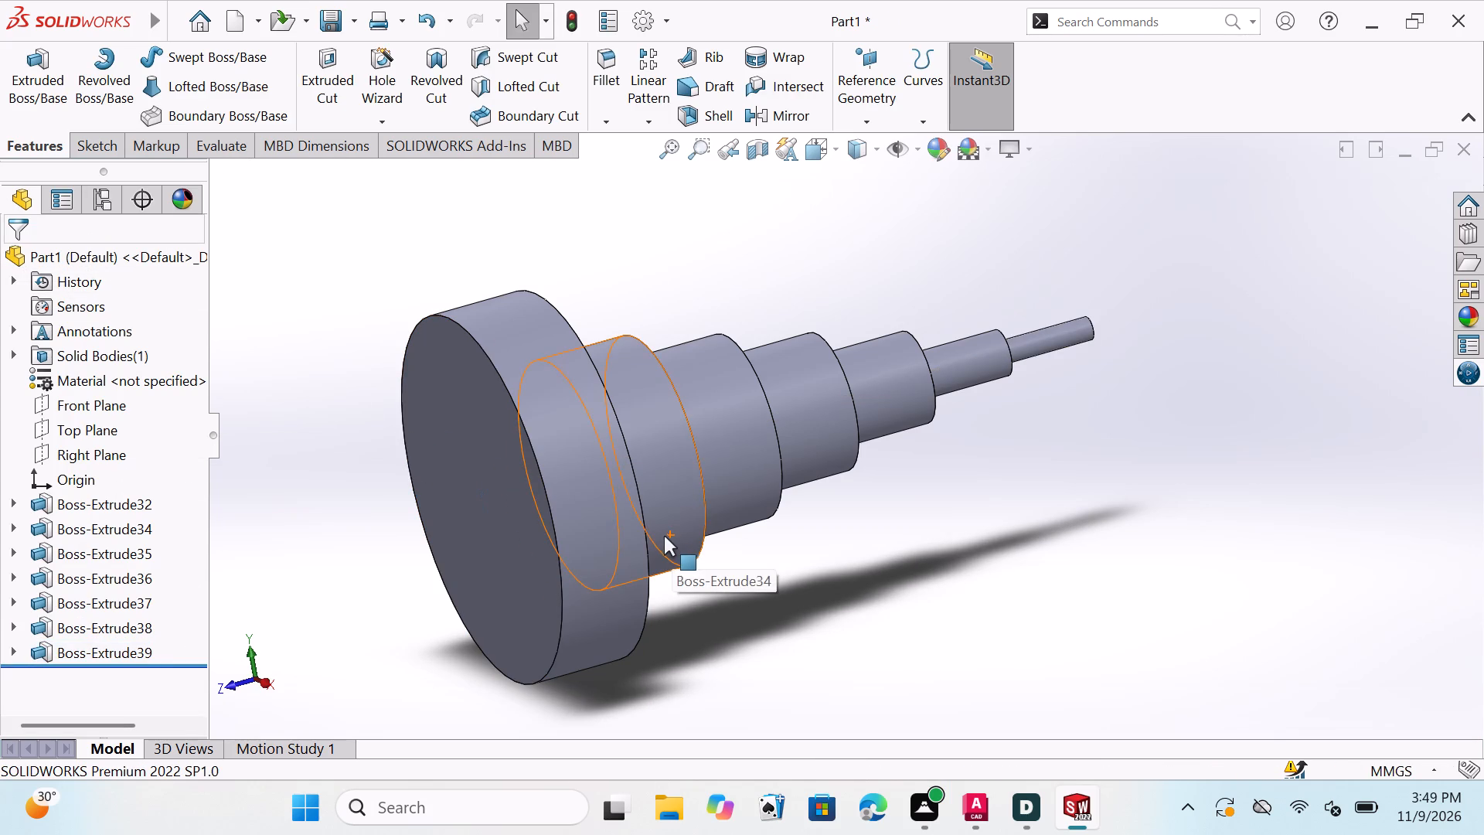
View the part normal to the Front Plane and open a new circle sketch on the disc's front face.
middle_drag(661, 513, 772, 465)
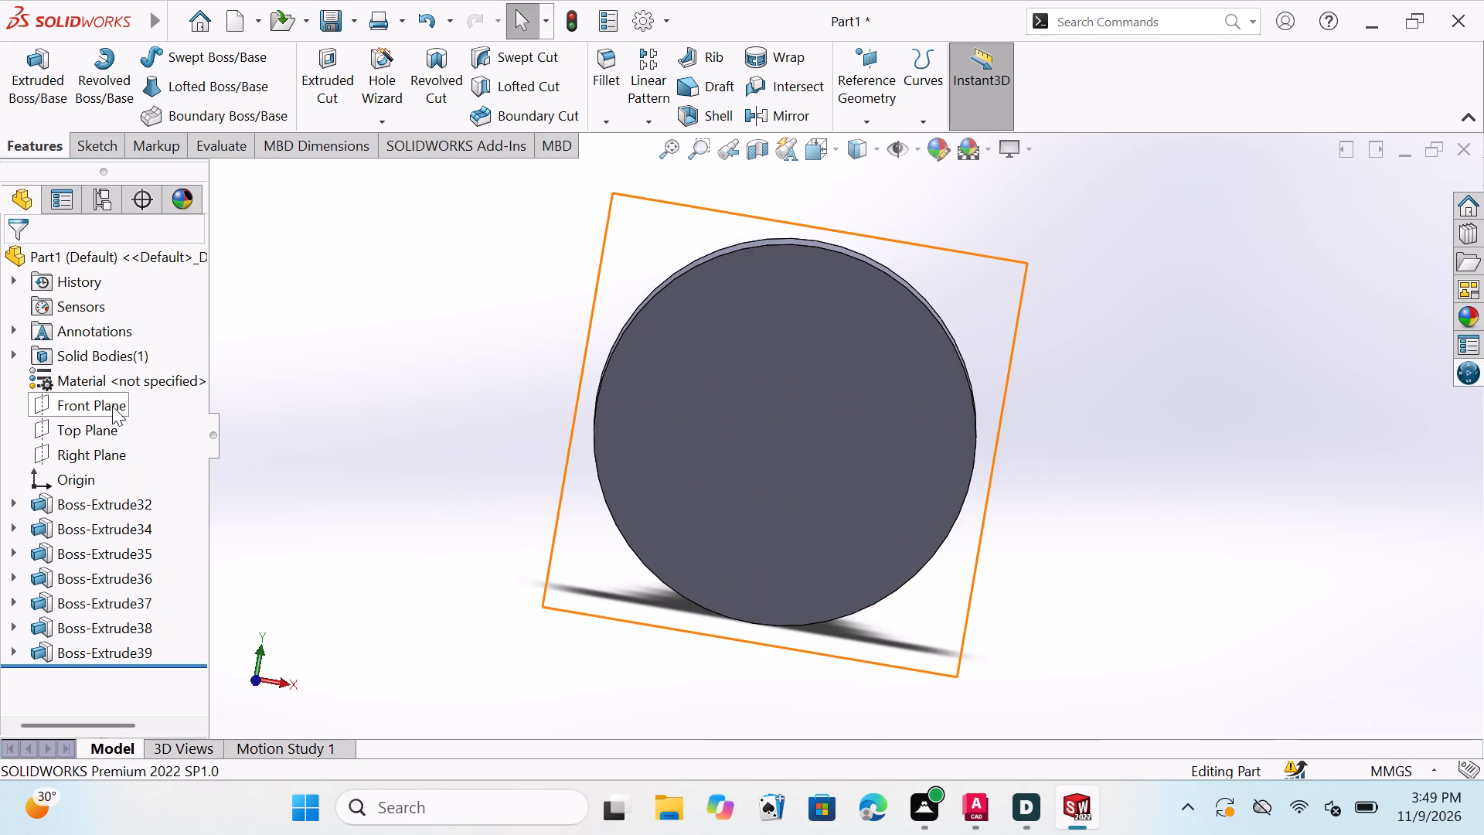
double_click(110, 404)
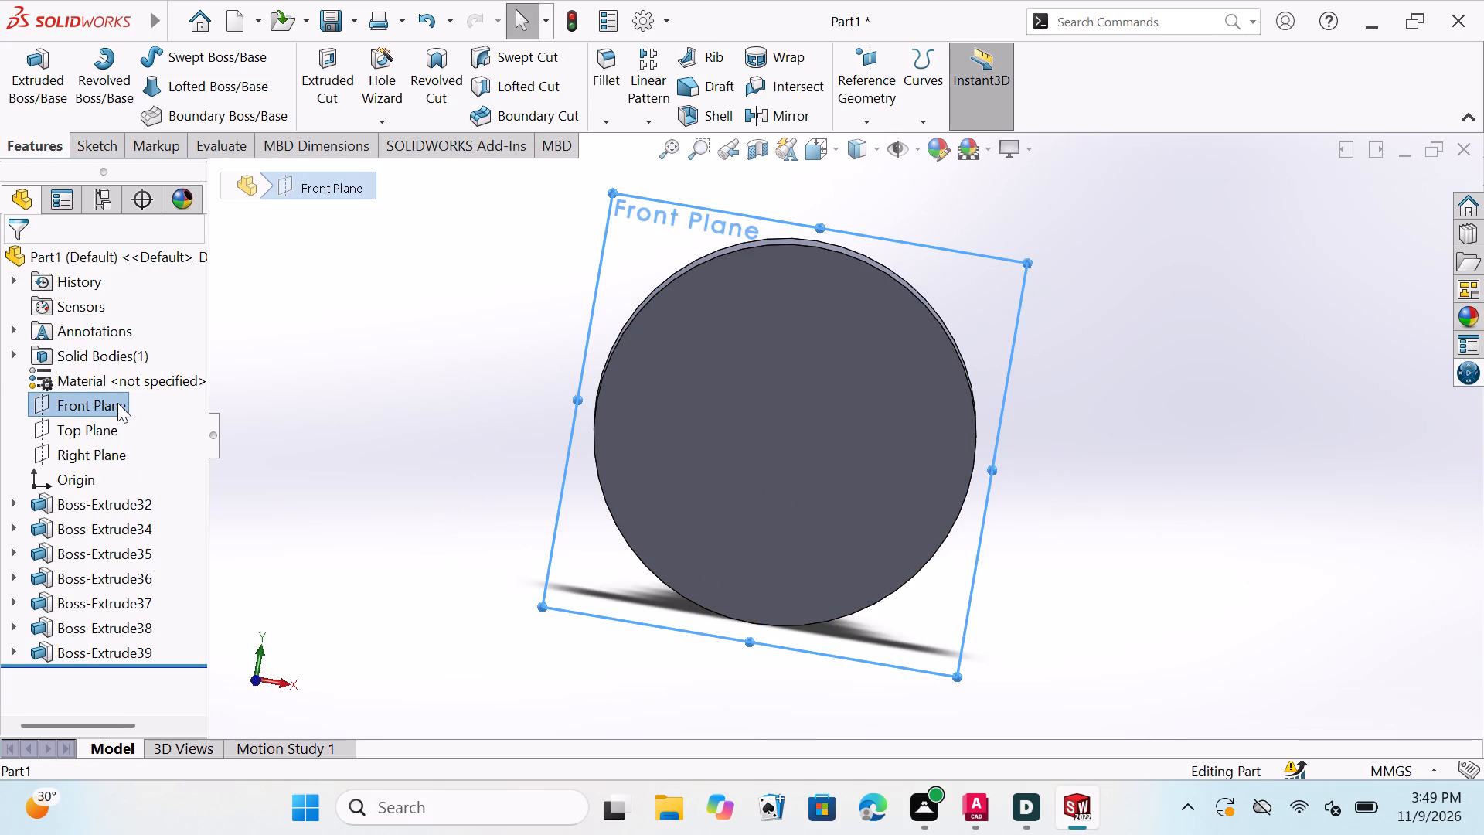
click(88, 402)
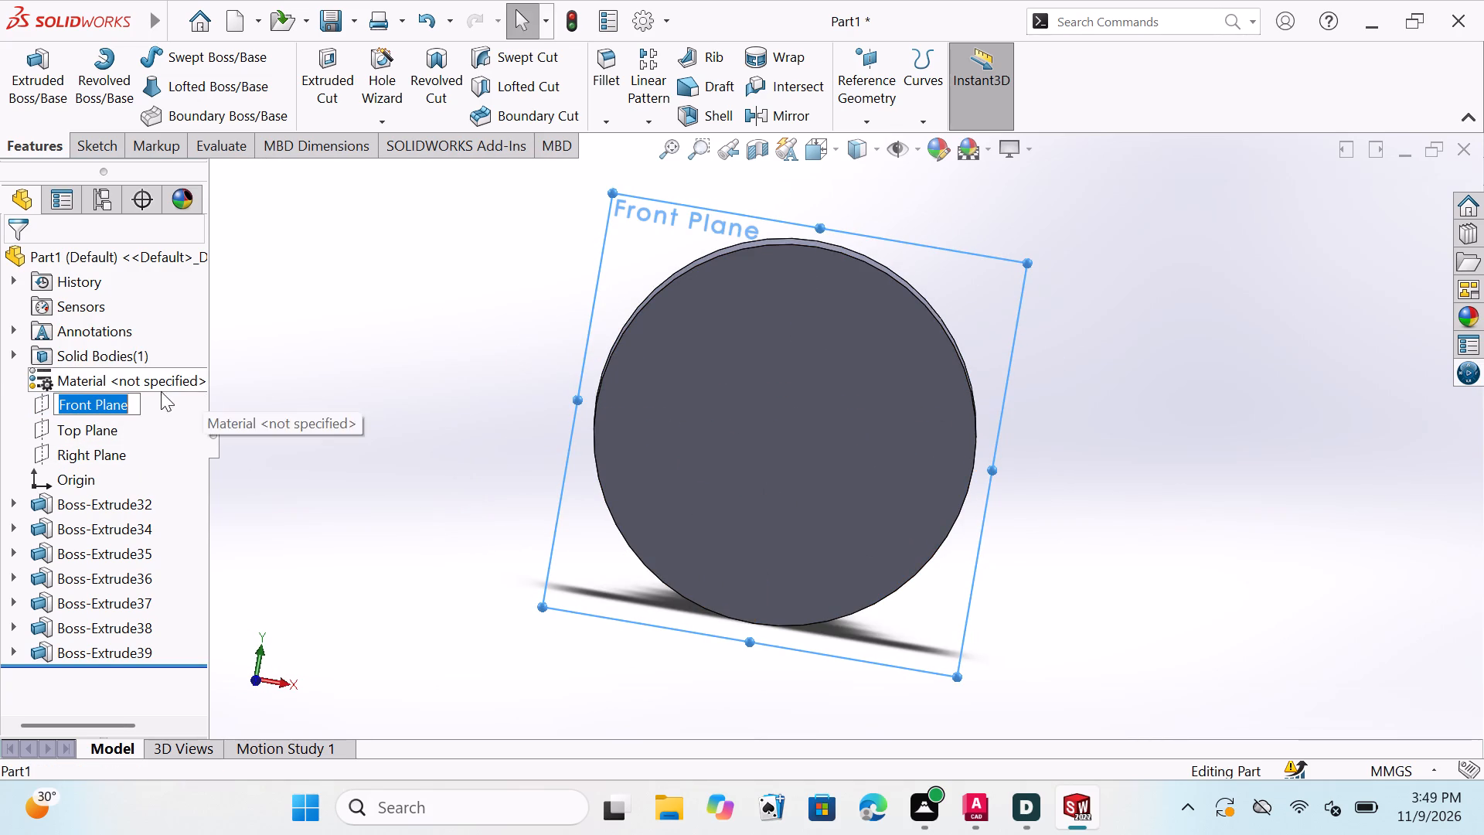
click(816, 152)
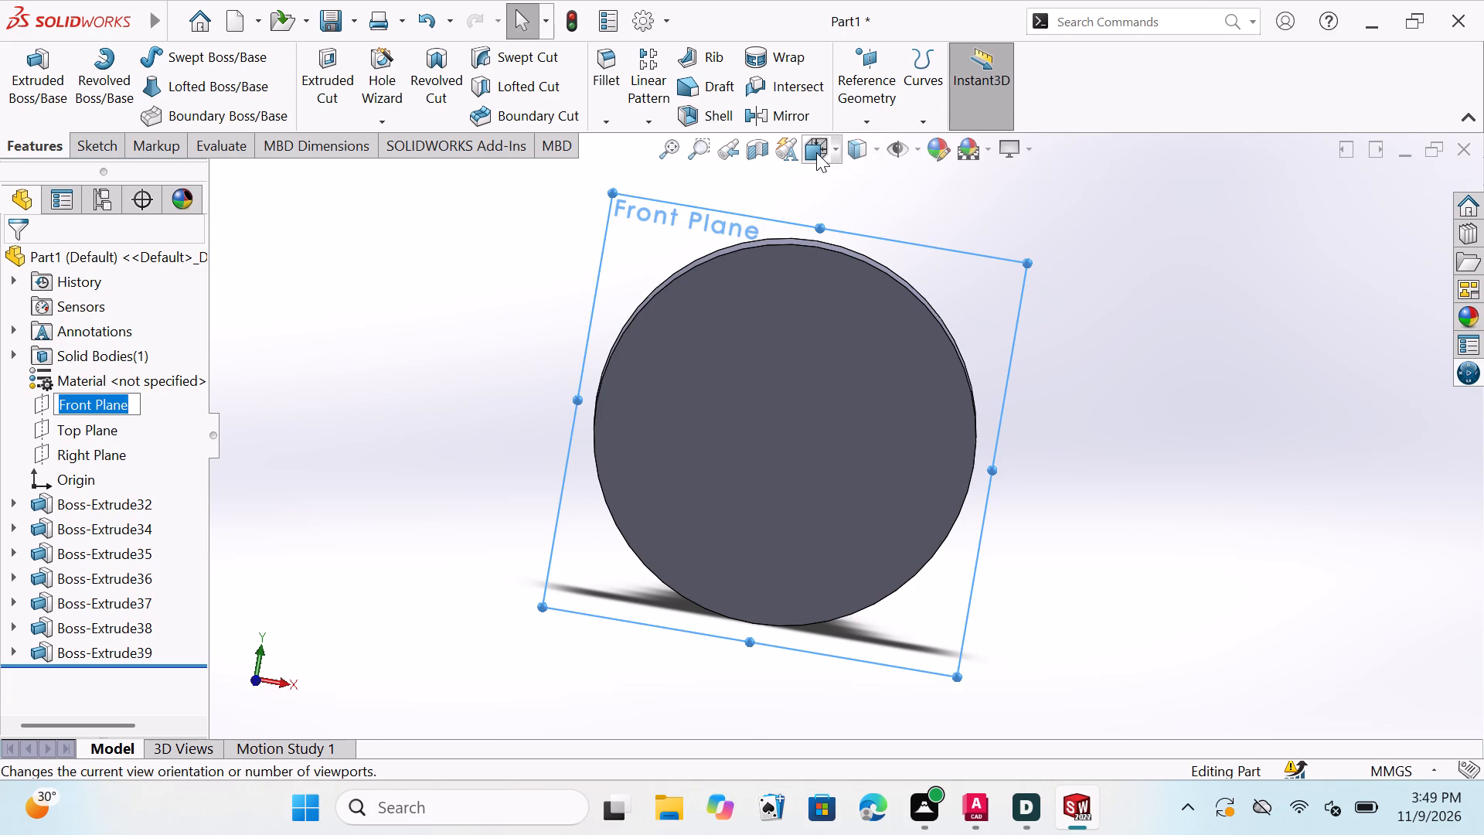
click(951, 273)
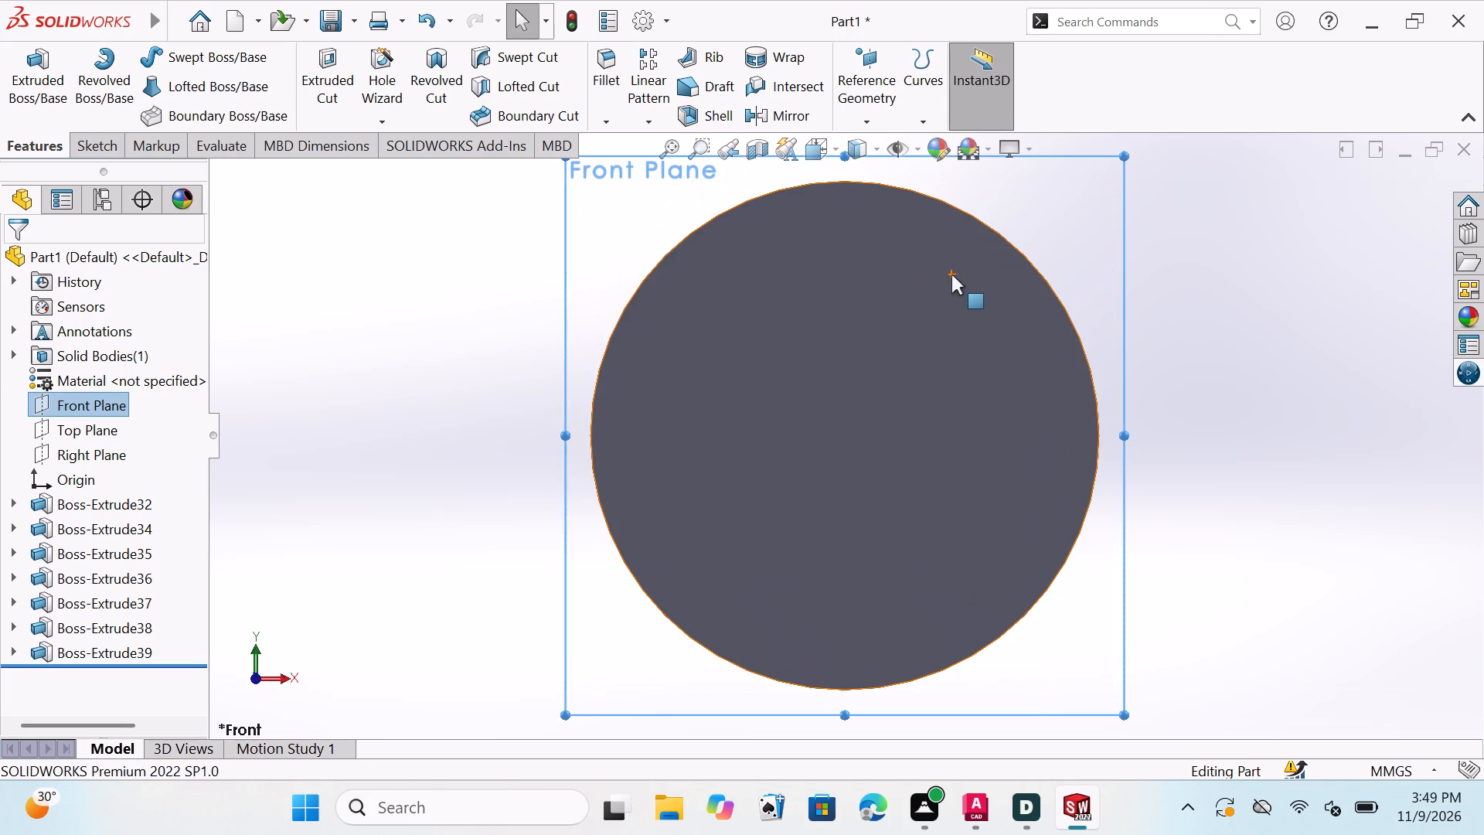
scroll(989, 305, down, 1)
scroll(989, 308, up, 4)
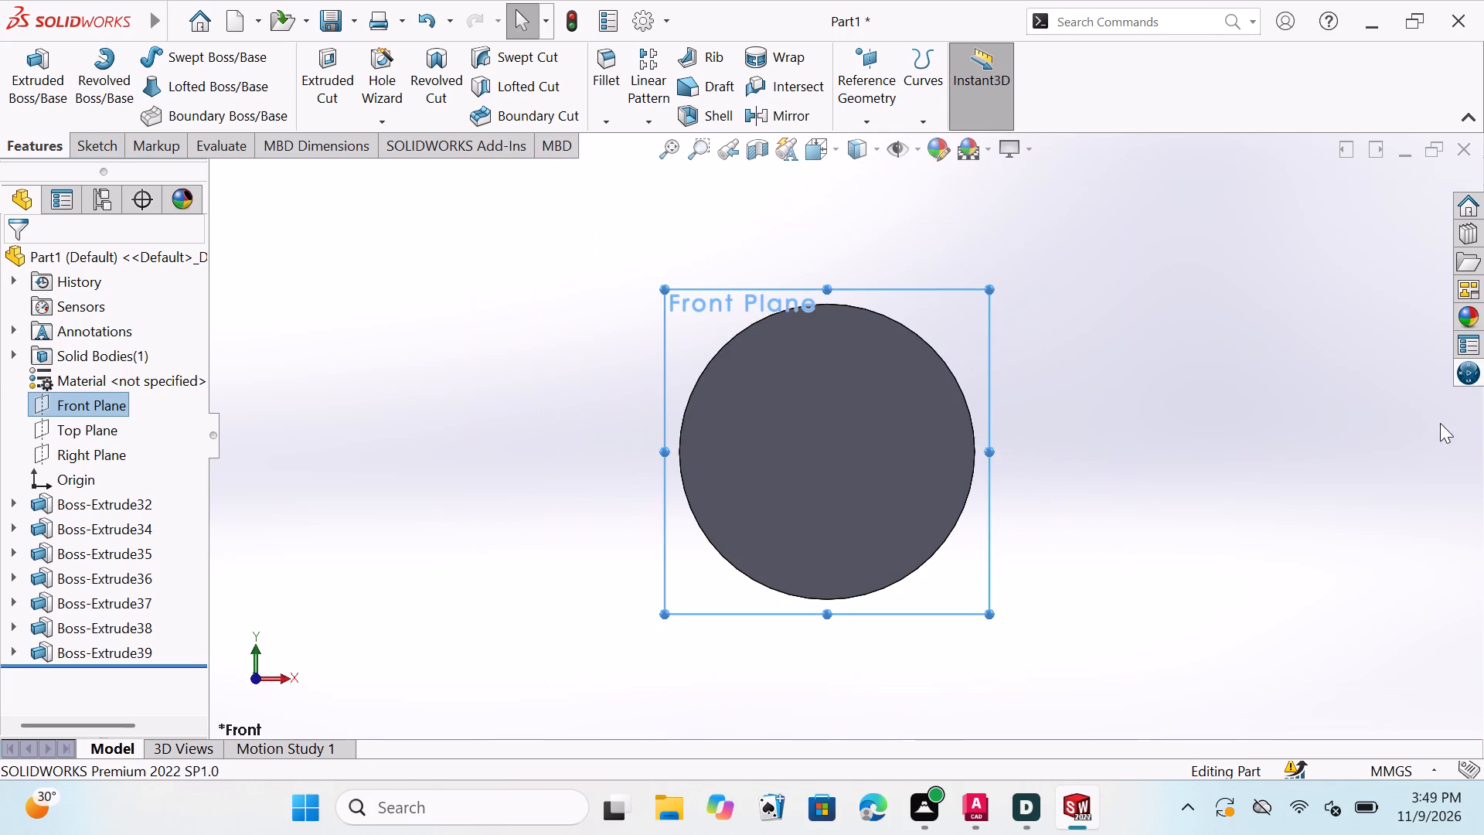
key(Escape)
key(Escape)
key(Escape)
key(Escape)
key(Escape)
key(Escape)
key(Escape)
key(Escape)
key(Escape)
key(Escape)
key(Escape)
key(Escape)
key(Escape)
key(Escape)
key(Escape)
key(Escape)
key(Escape)
key(Escape)
key(Escape)
key(Escape)
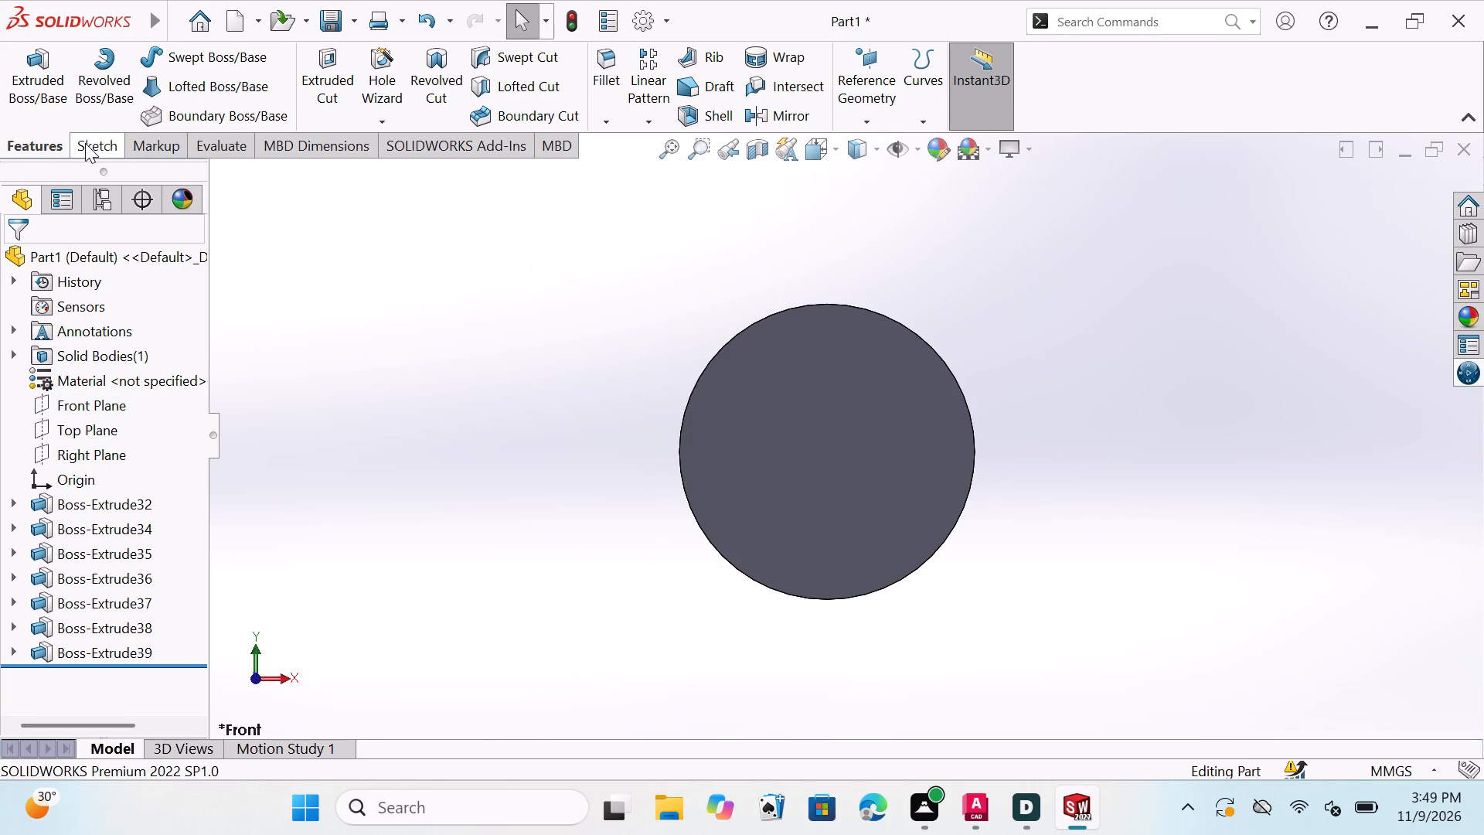
double_click(93, 139)
click(181, 55)
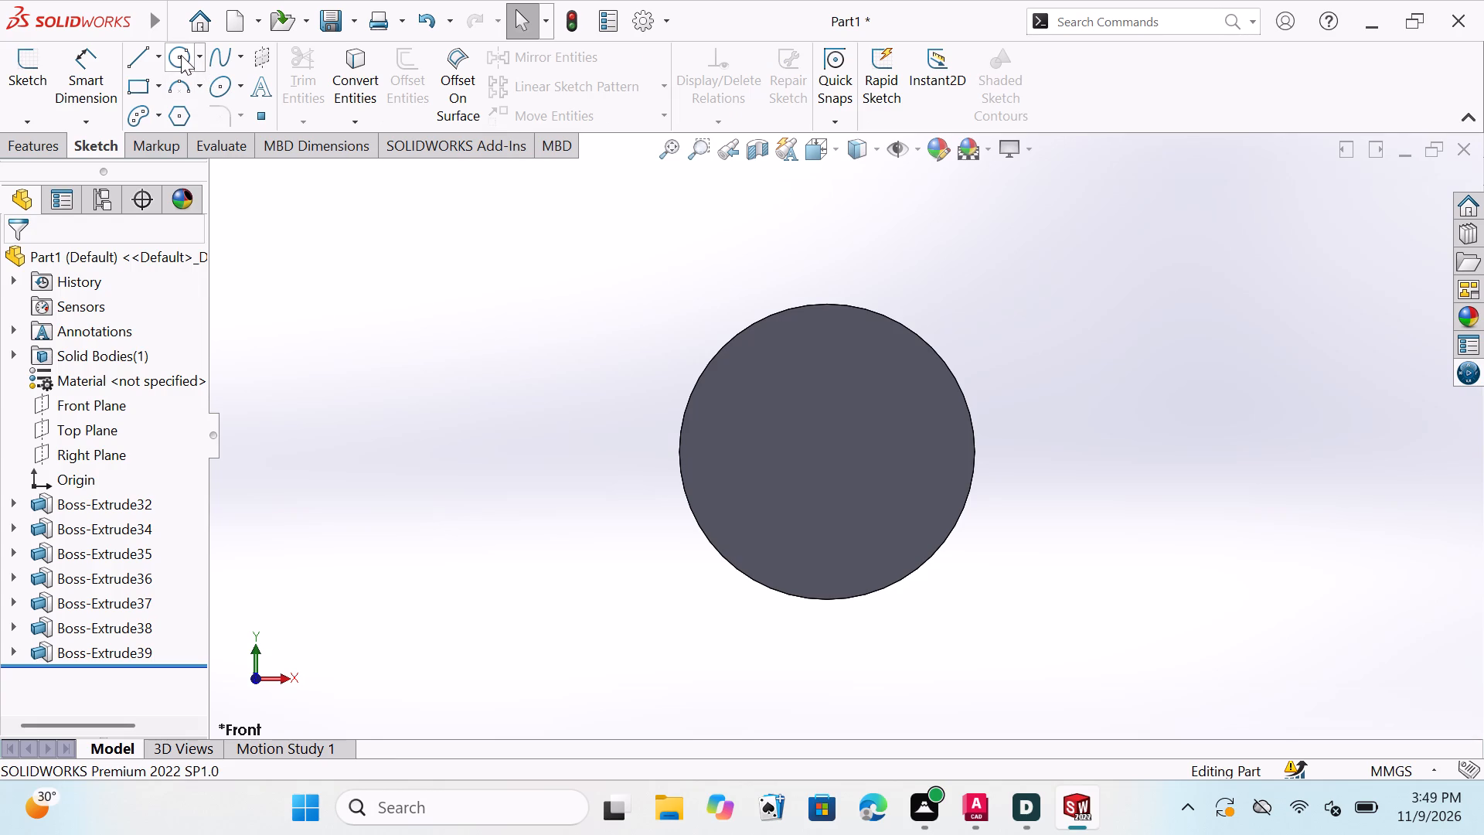
click(839, 450)
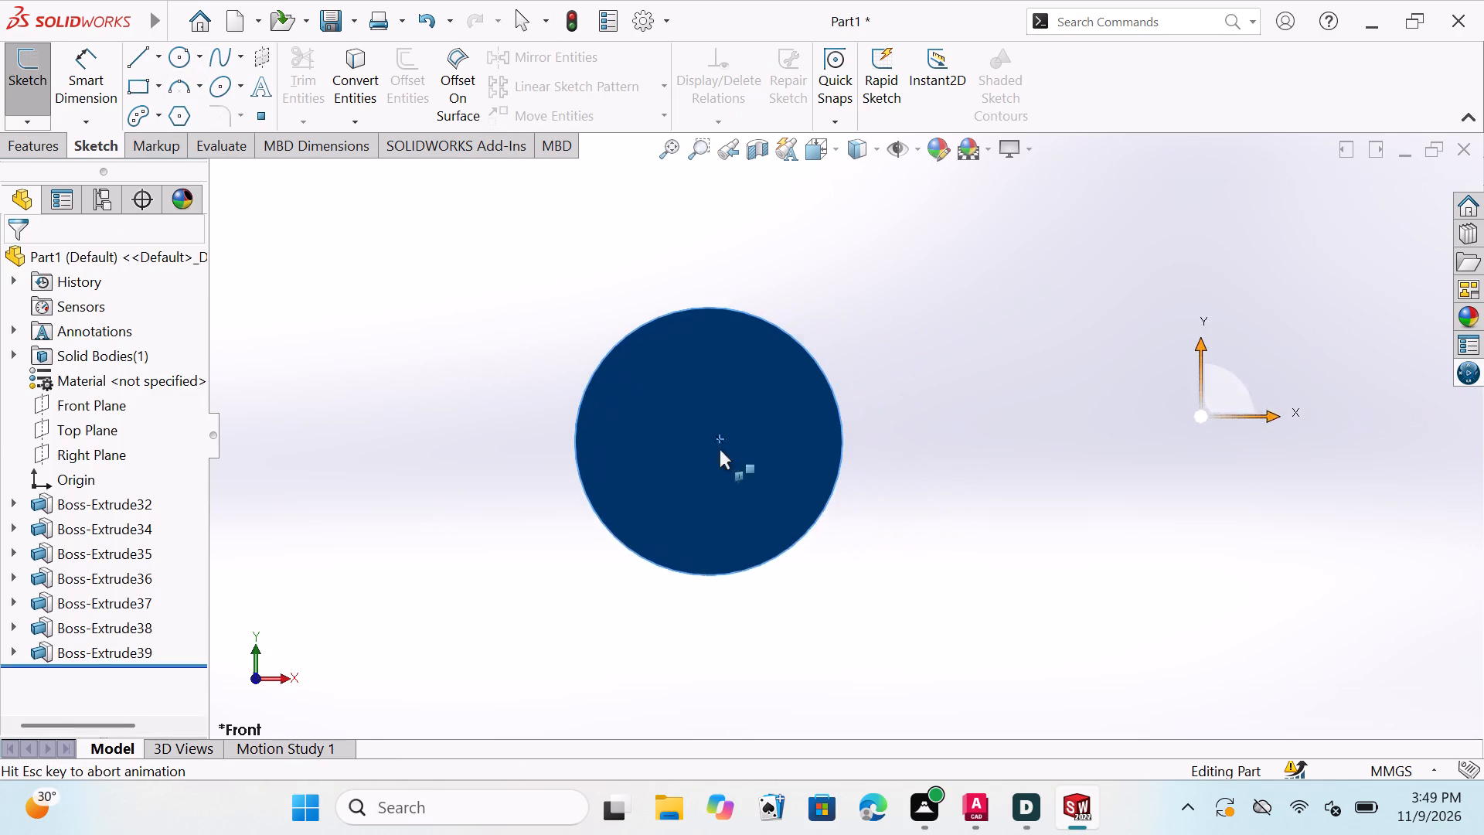
Sketch a circle of about 27 mm radius on the disc's front face, centred on the origin.
scroll(569, 406, down, 2)
scroll(694, 479, down, 1)
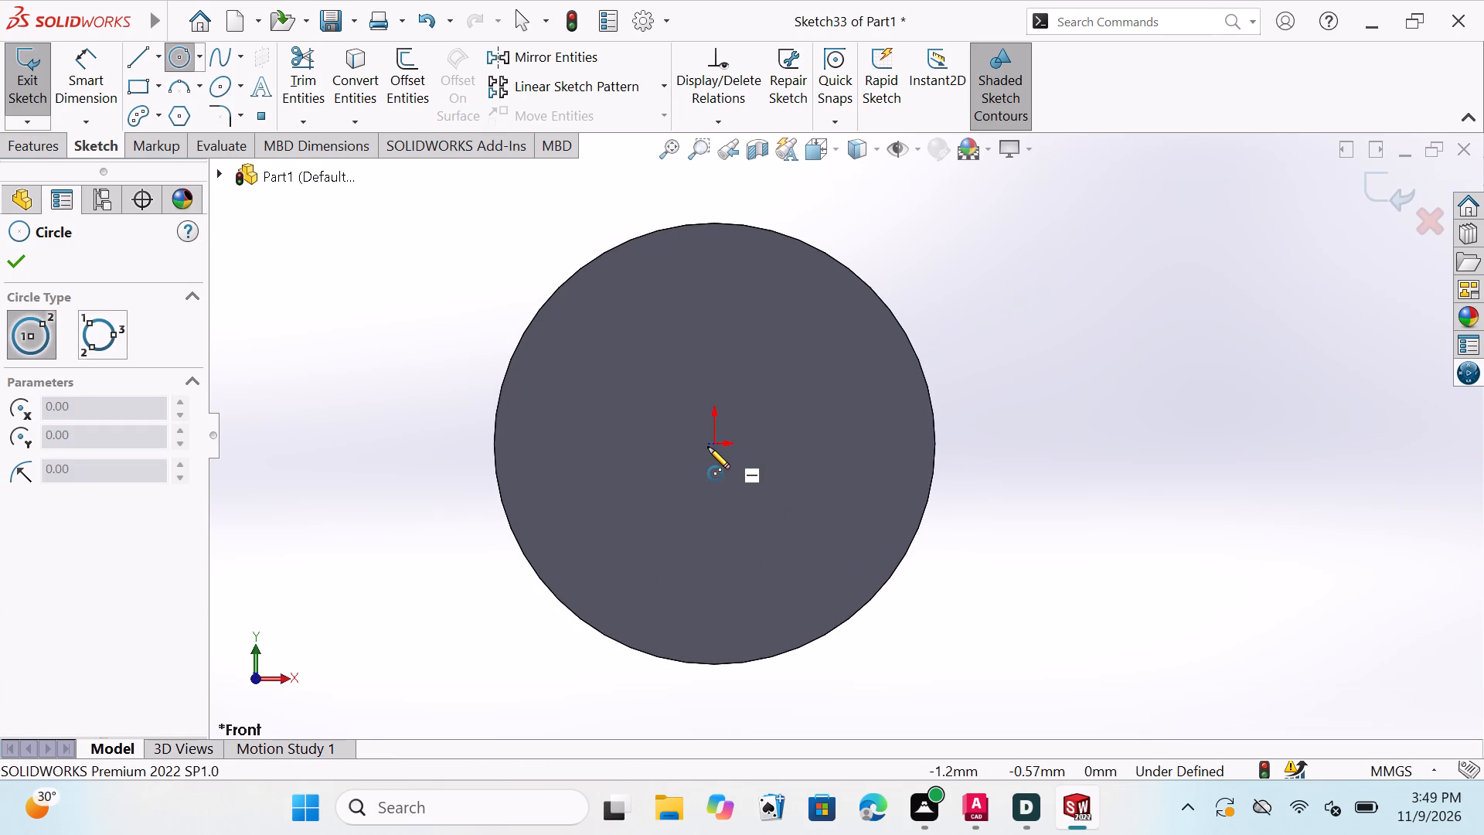
click(716, 444)
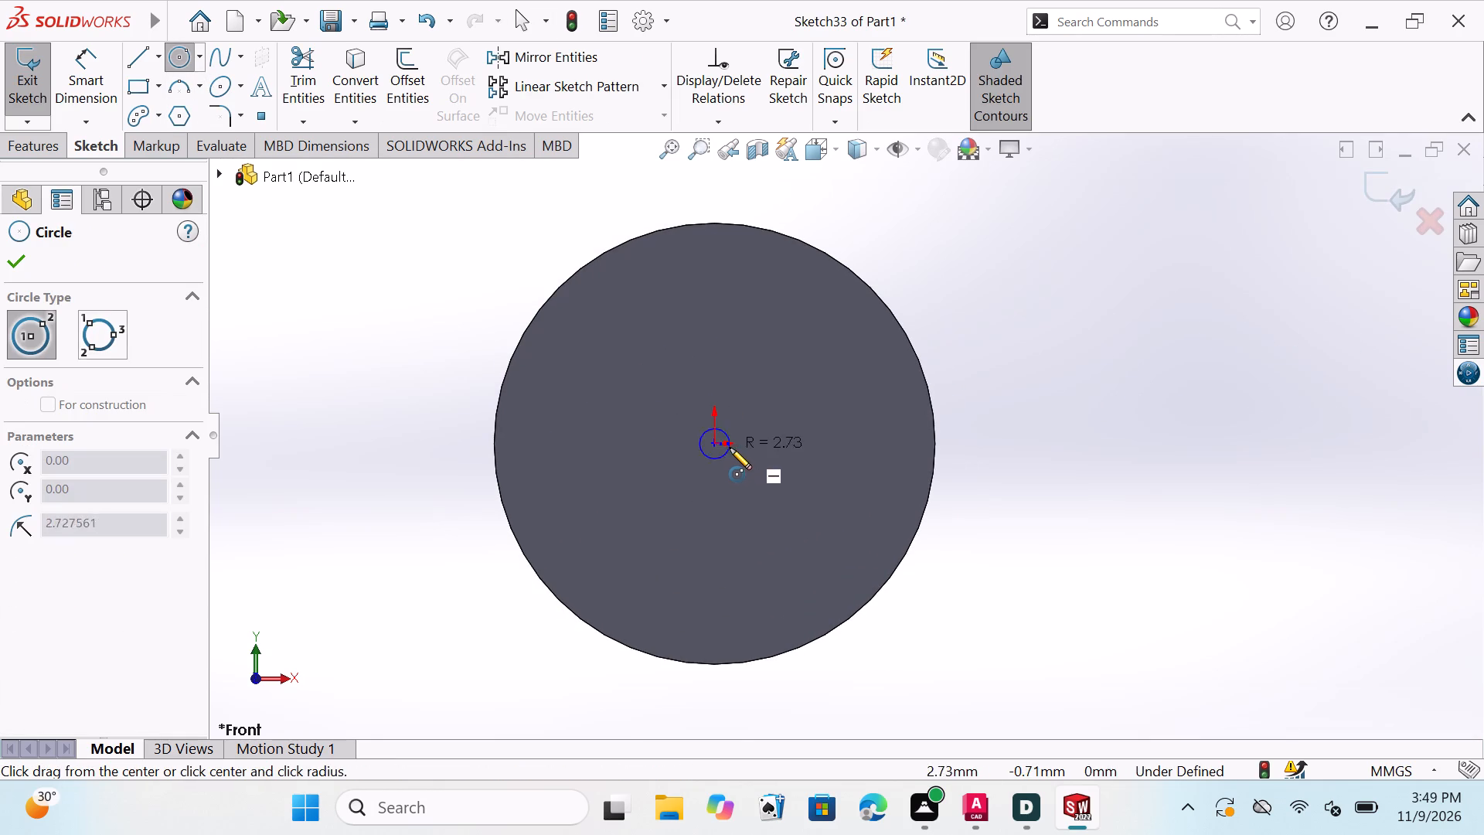
double_click(864, 435)
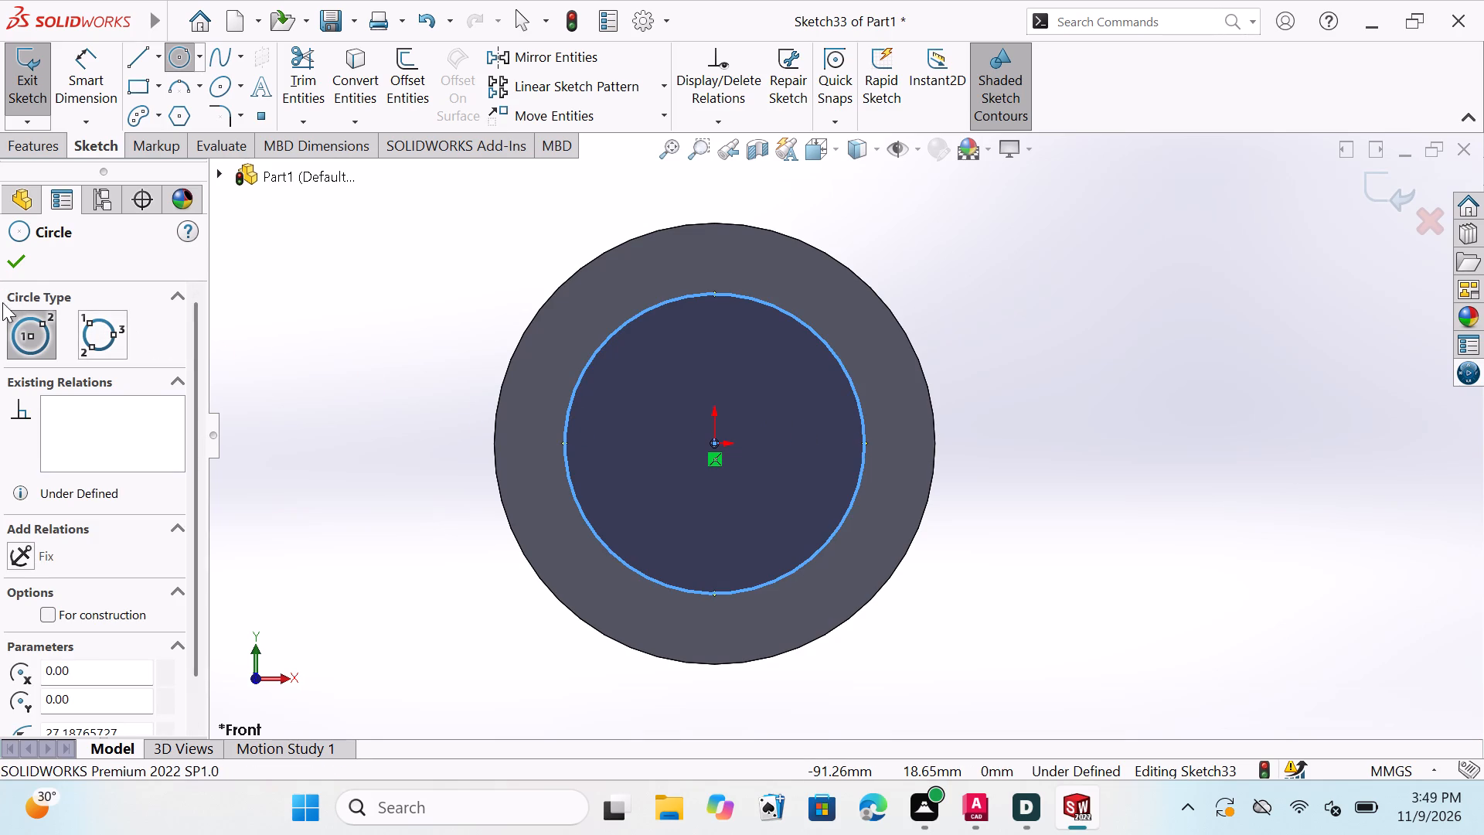
click(8, 261)
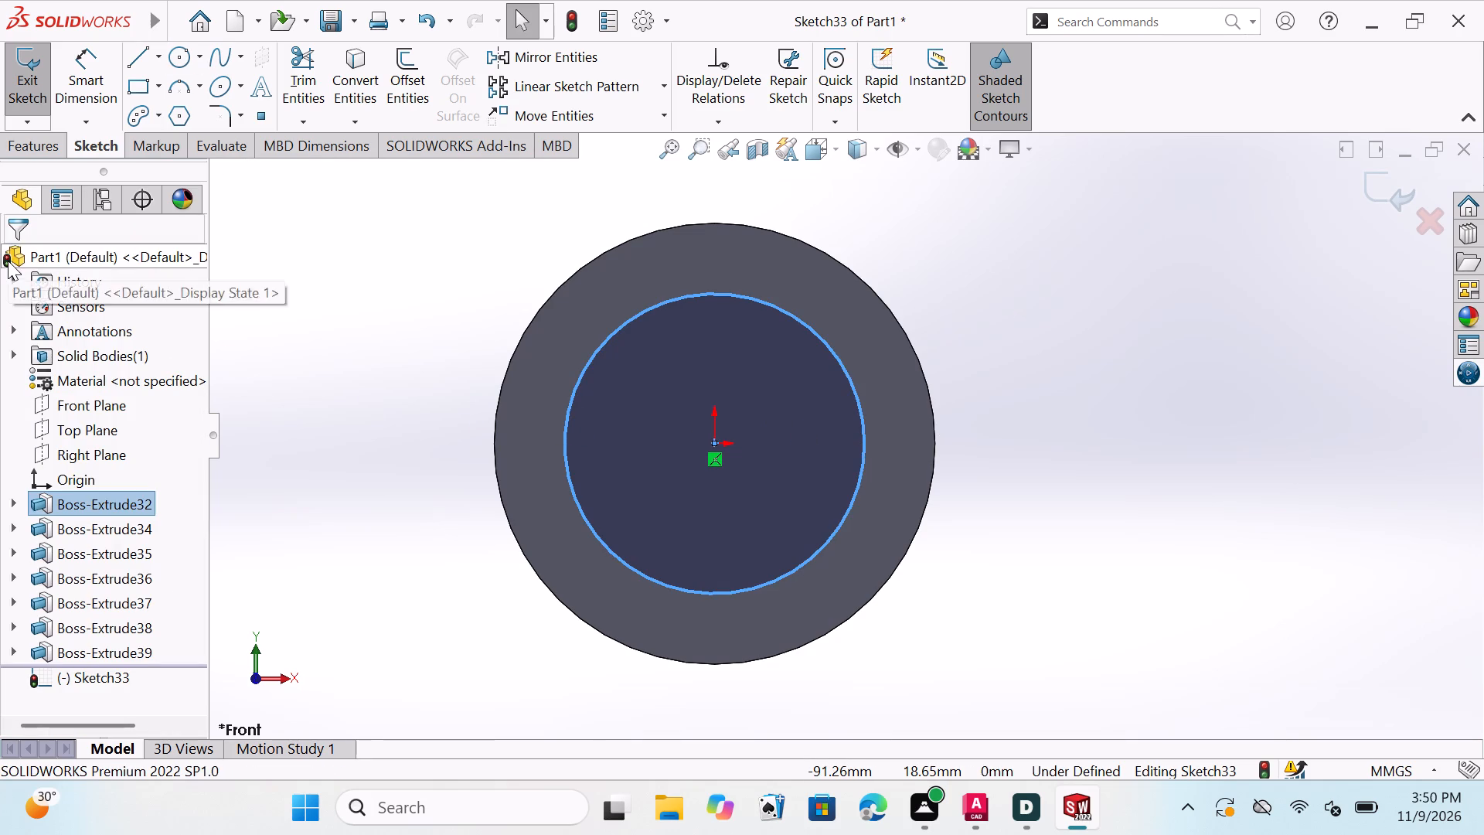
Dimension the new circle on the disc's front face with a diameter of 50 mm.
click(78, 58)
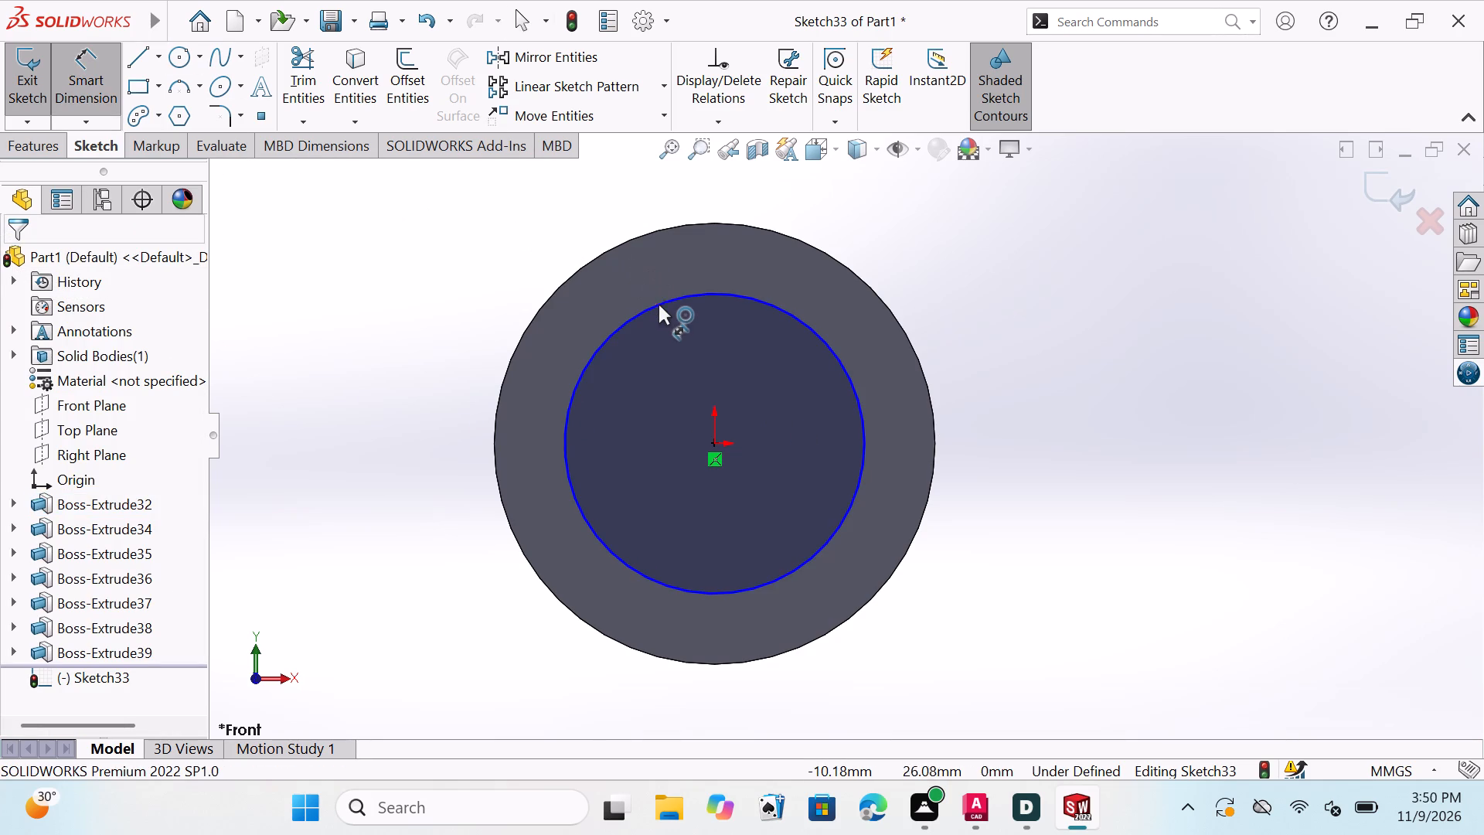
click(655, 301)
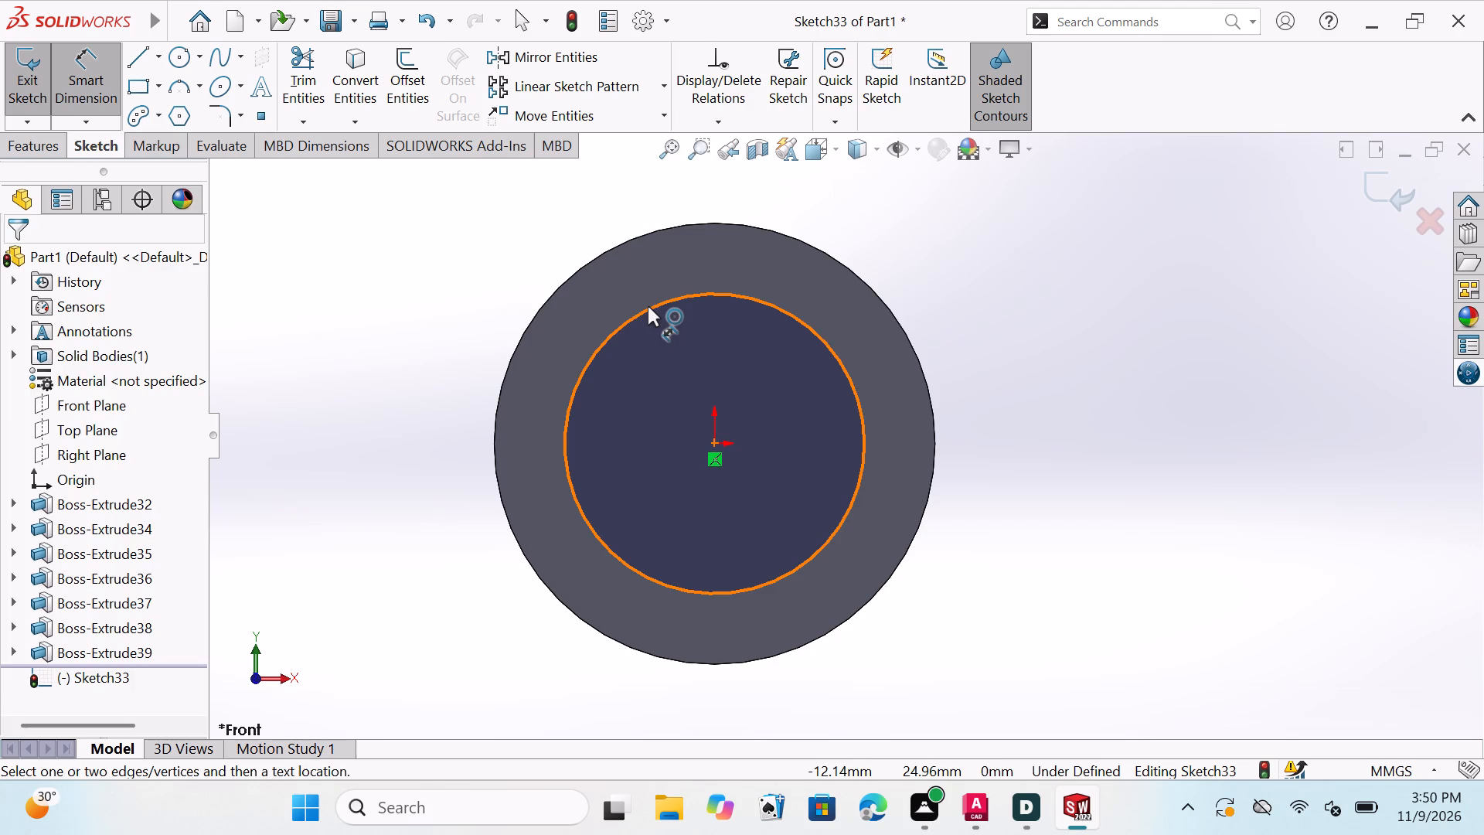
click(648, 306)
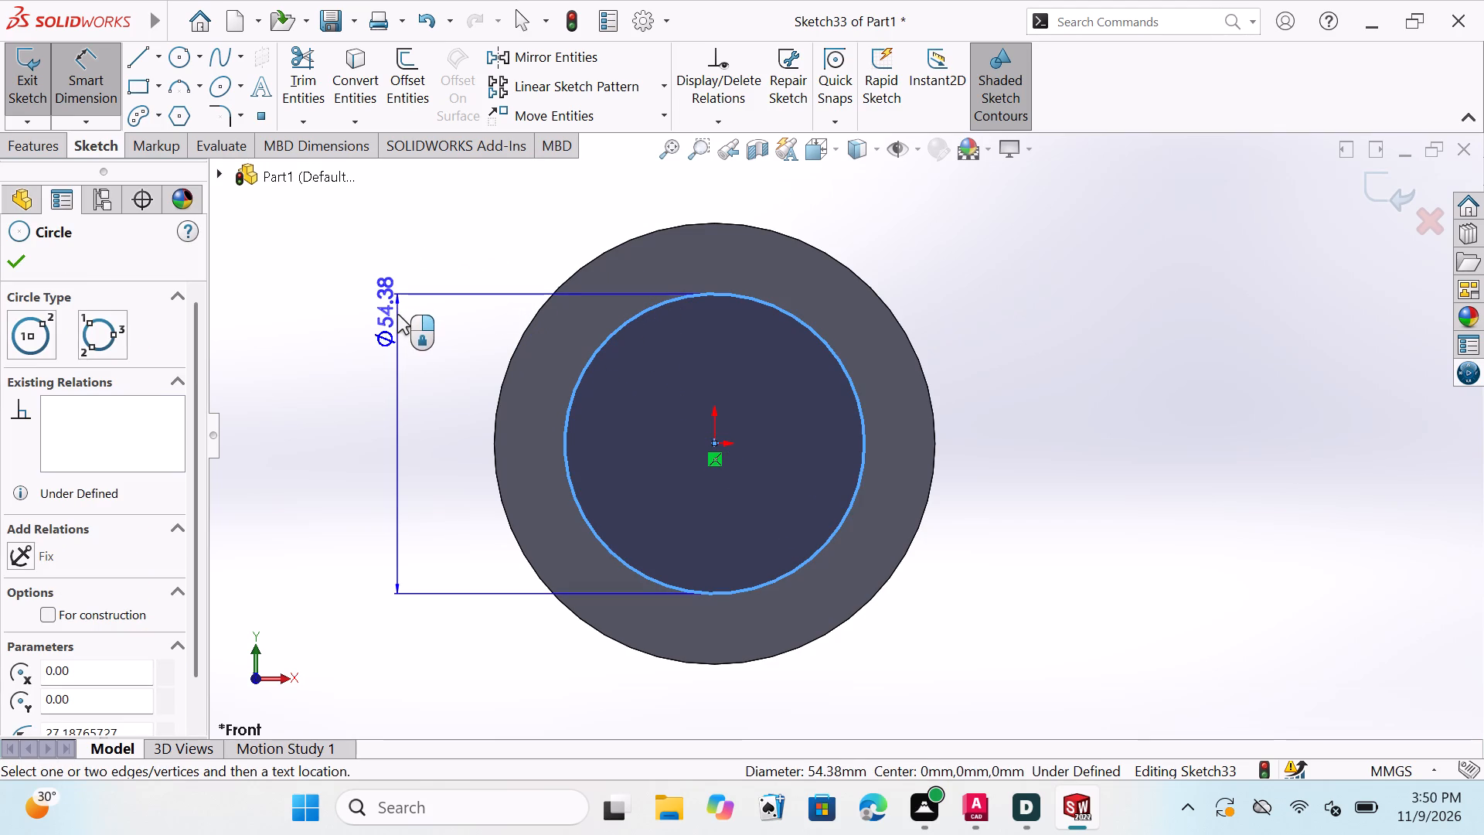
click(397, 315)
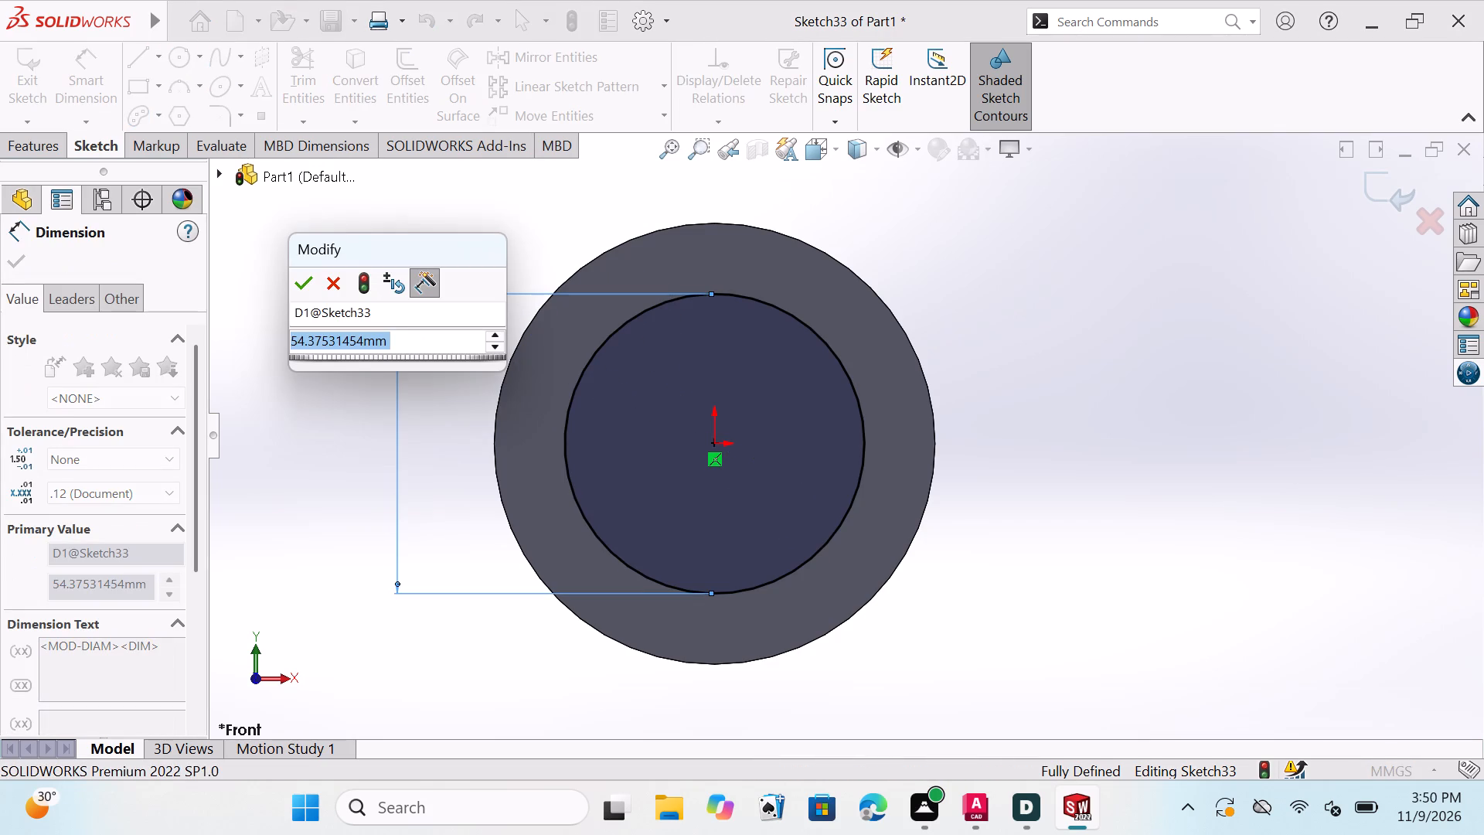
click(405, 342)
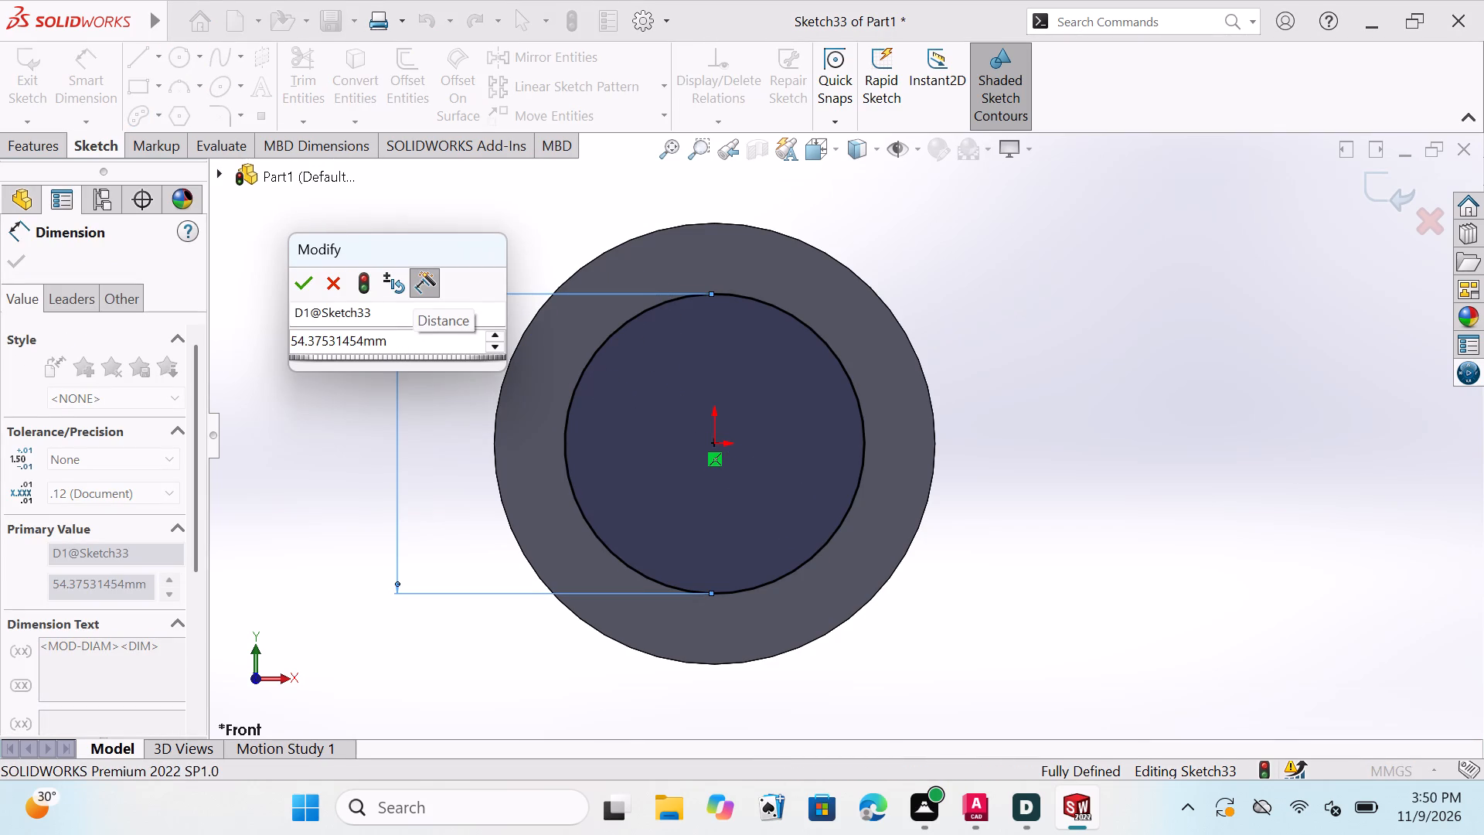
key(BackSpace)
key(BackSpace)
key(BackSpace)
key(BackSpace)
key(BackSpace)
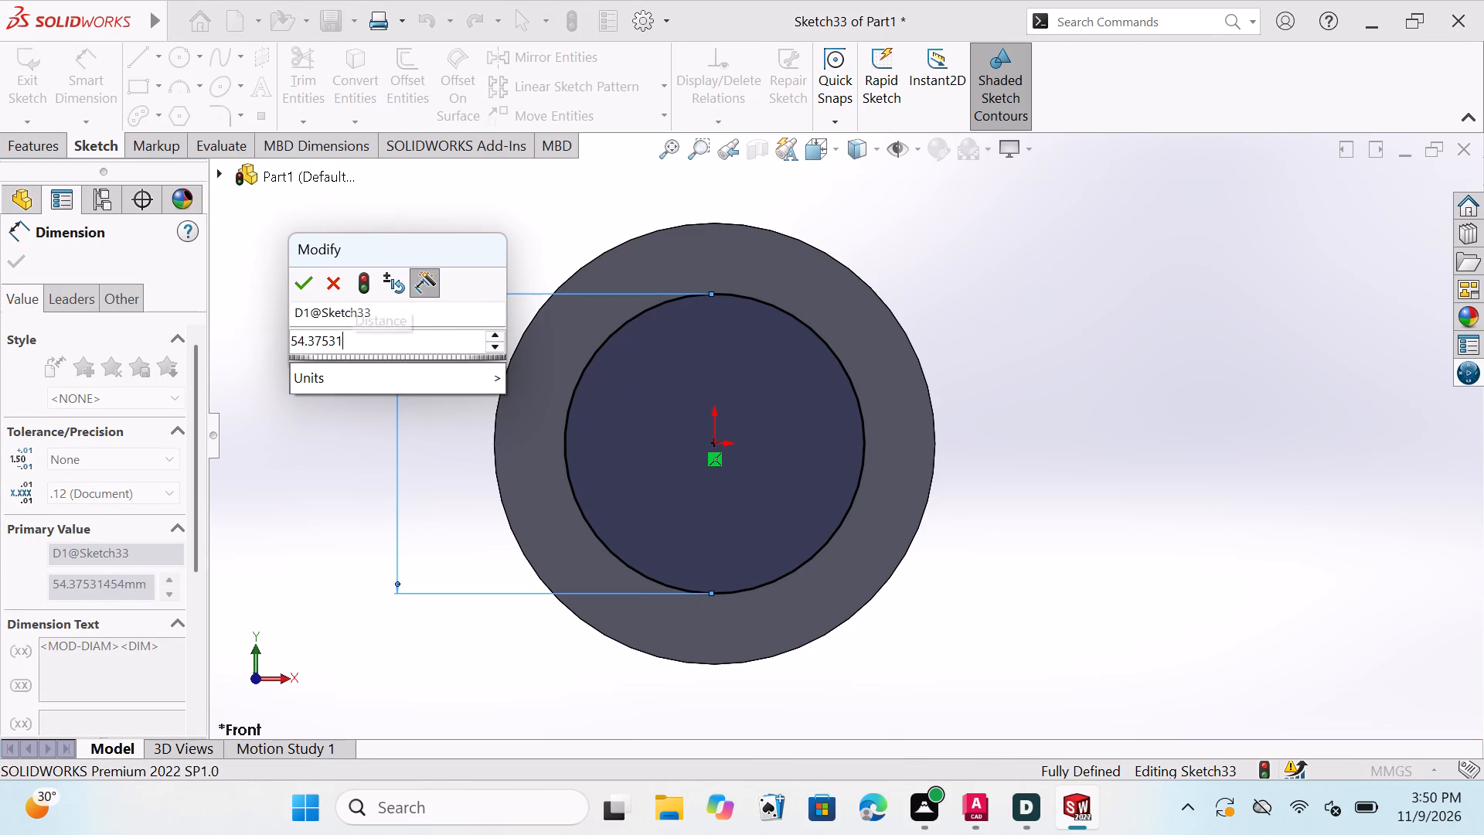
key(BackSpace)
key(BackSpace)
key(BackSpace)
key(BackSpace)
key(BackSpace)
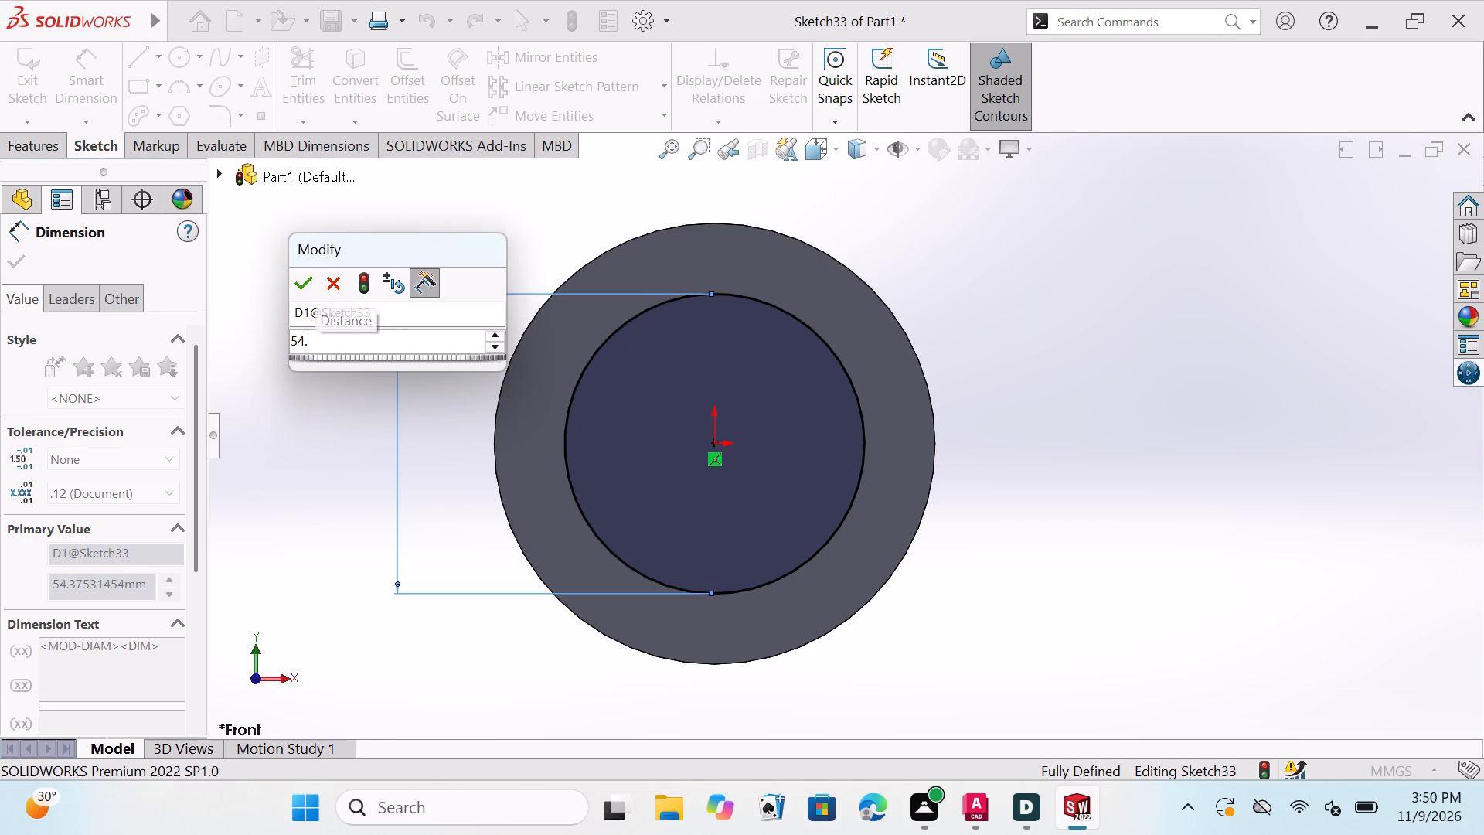
key(BackSpace)
key(BackSpace)
key(0)
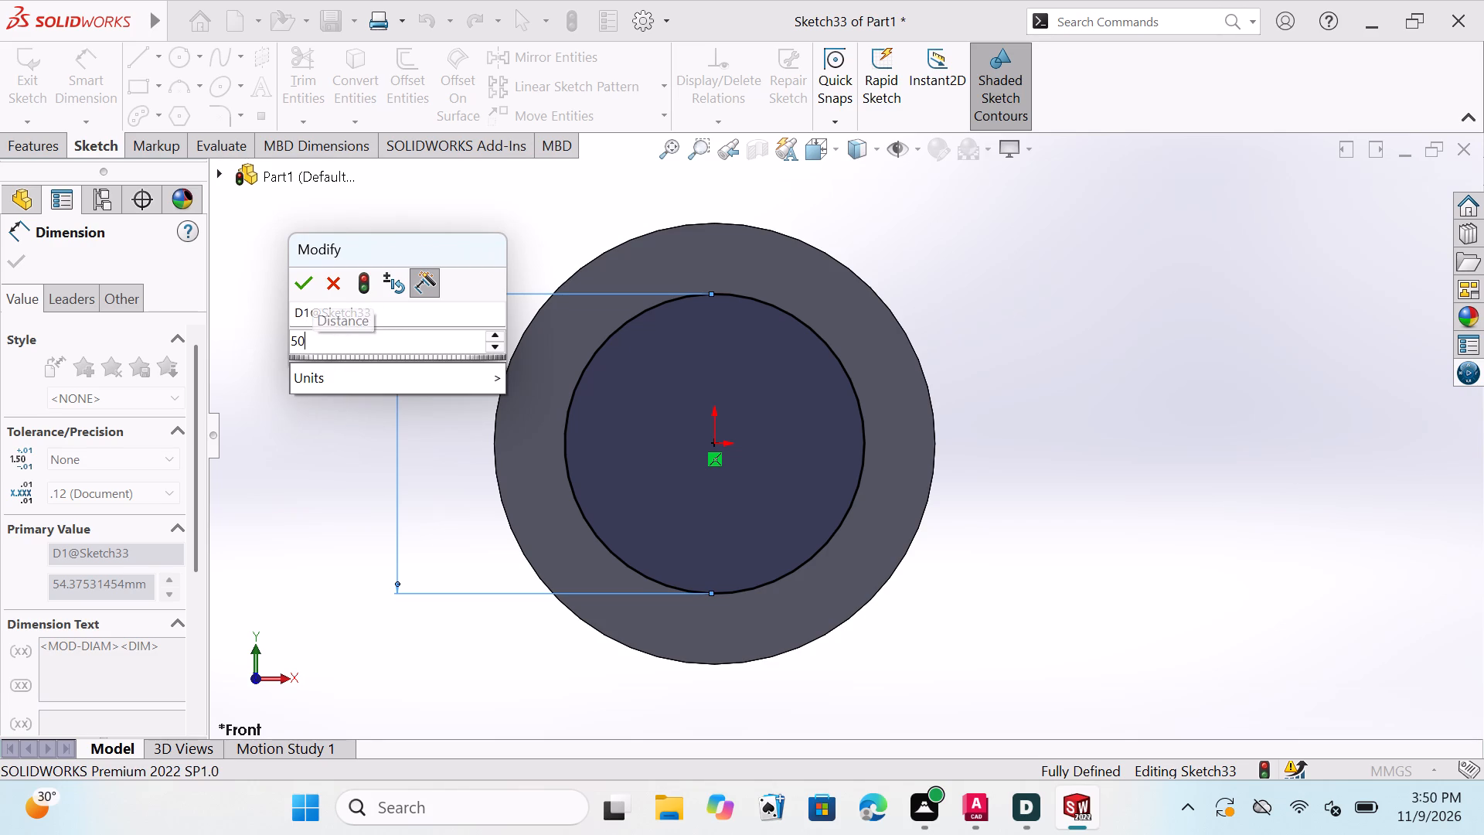
click(307, 281)
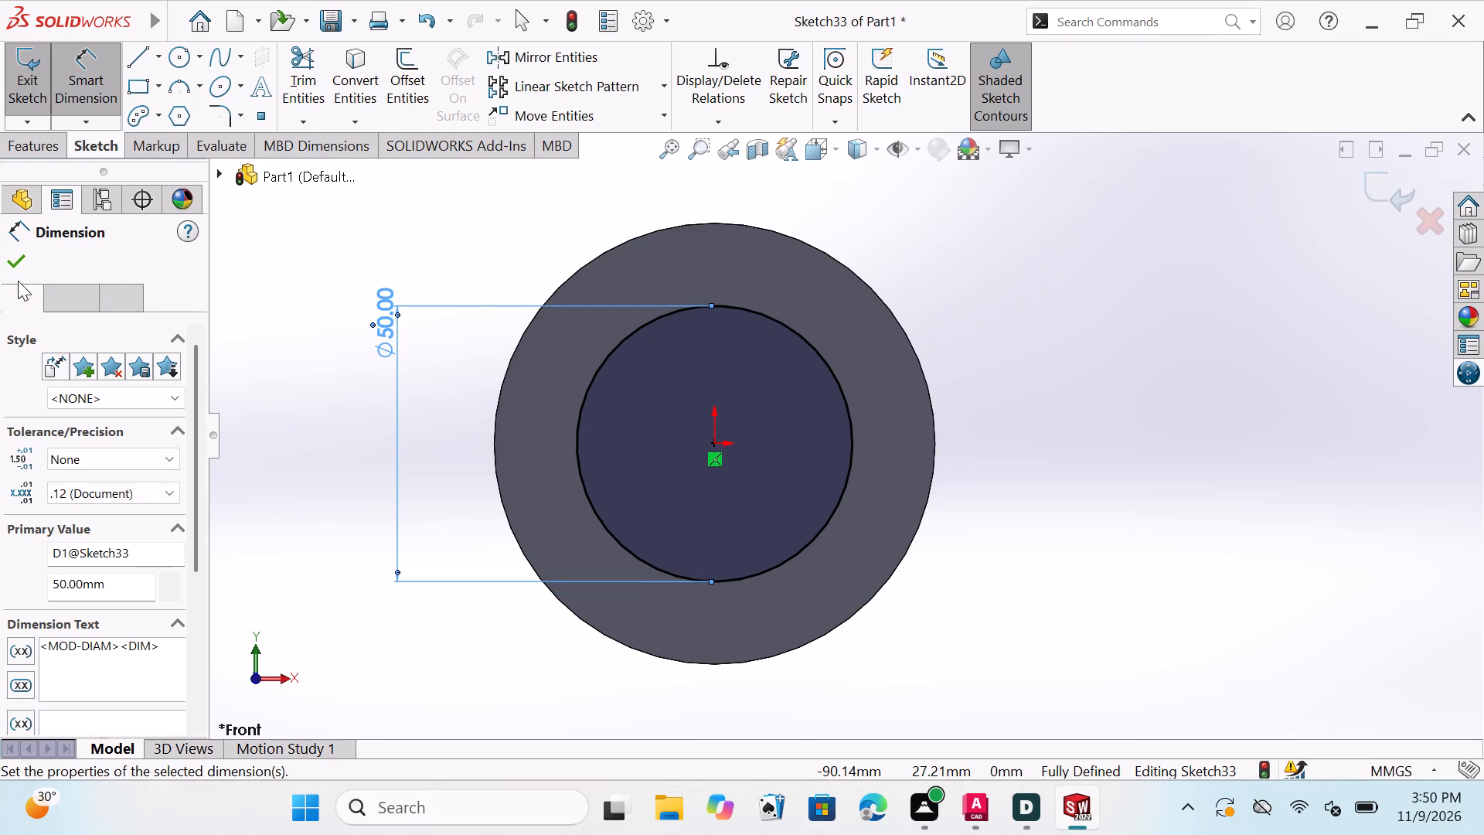
click(15, 261)
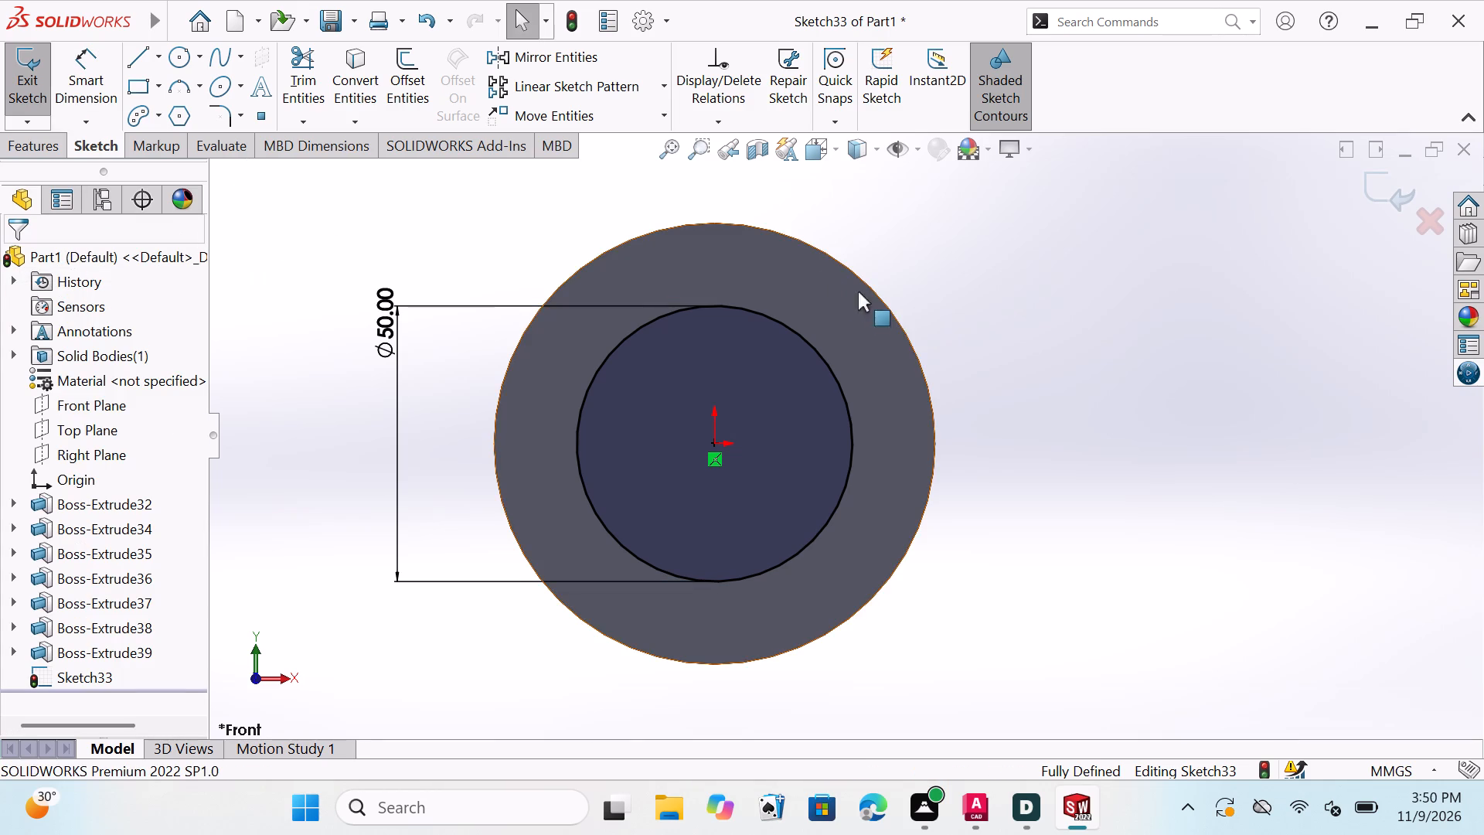
middle_drag(1006, 379, 965, 407)
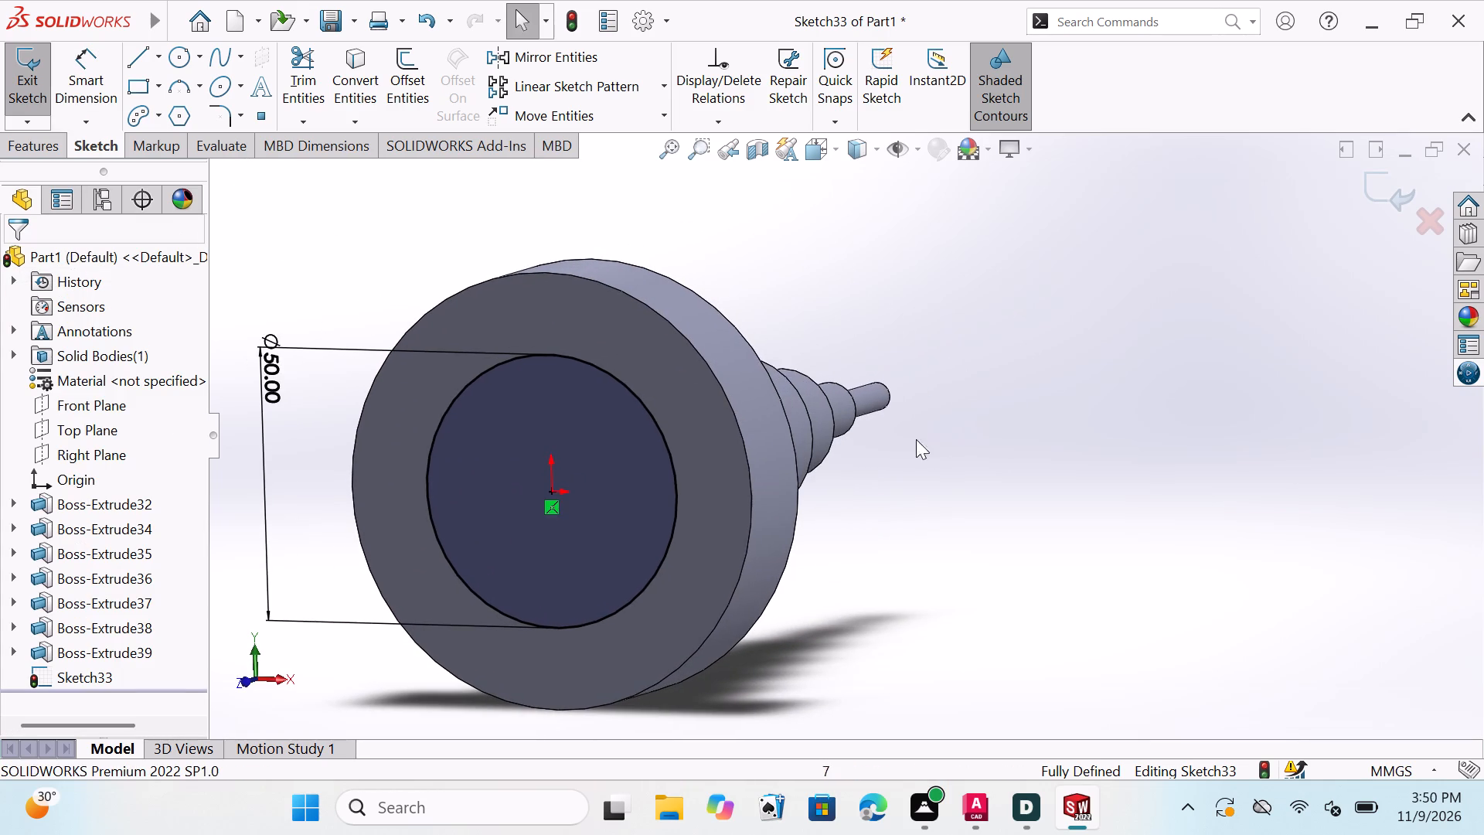
Extrude the 50 mm circle 40 mm outward from the disc's front face, merged with the body.
scroll(902, 448, down, 1)
scroll(754, 466, up, 2)
scroll(417, 482, up, 1)
scroll(406, 465, down, 1)
scroll(537, 452, up, 2)
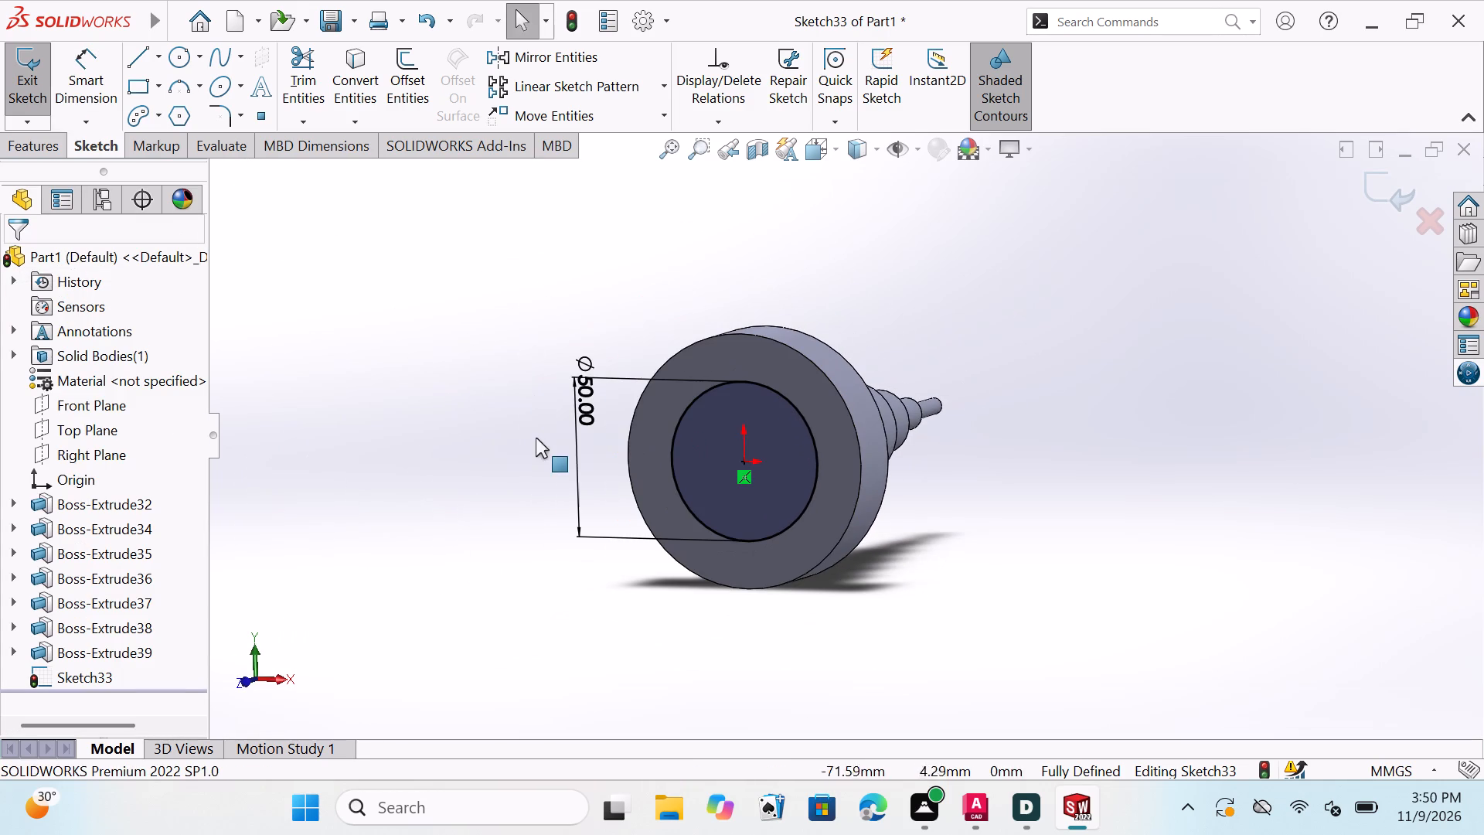
scroll(941, 531, down, 1)
middle_drag(980, 495, 907, 502)
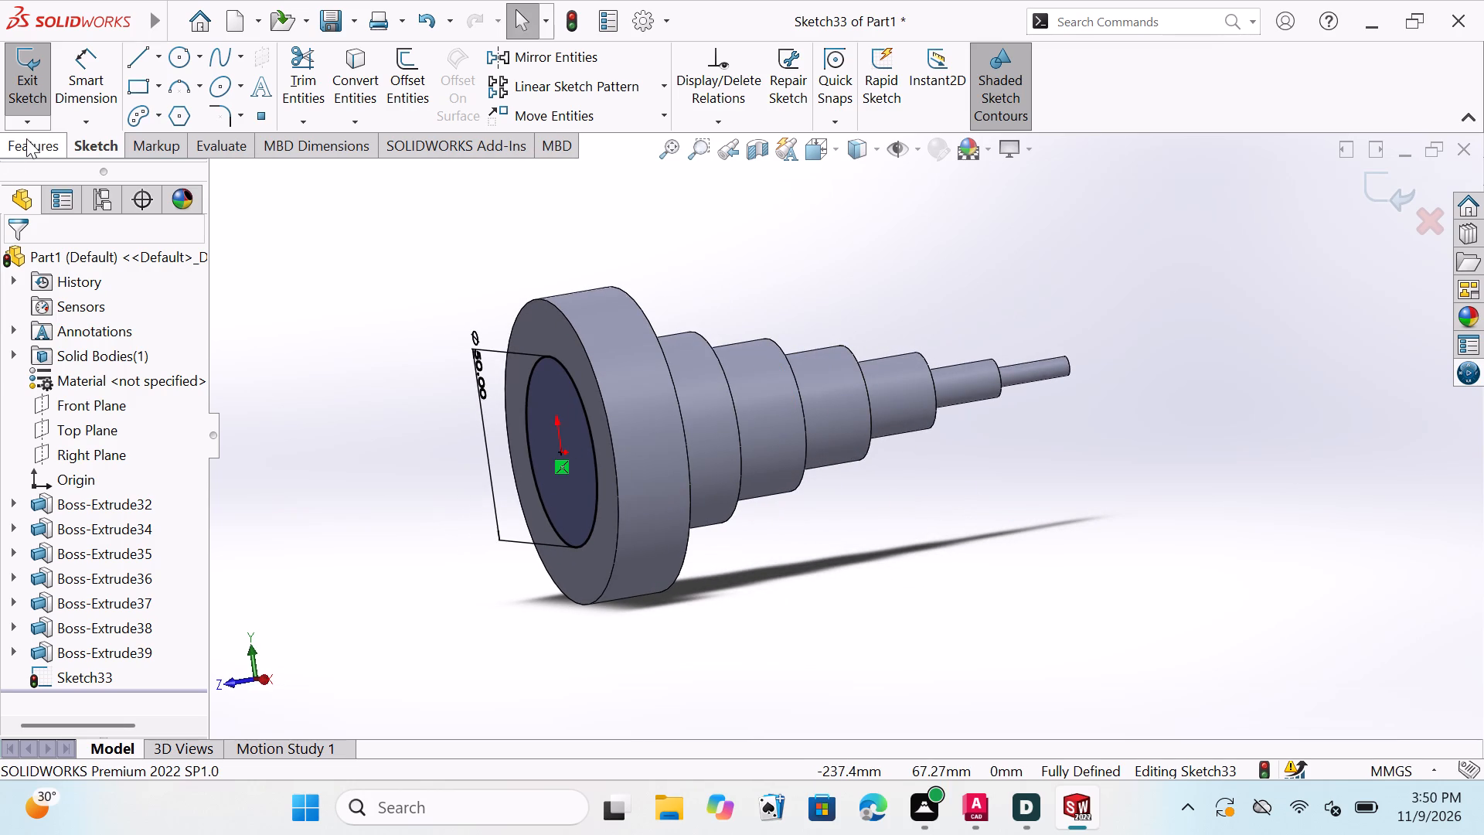
click(19, 145)
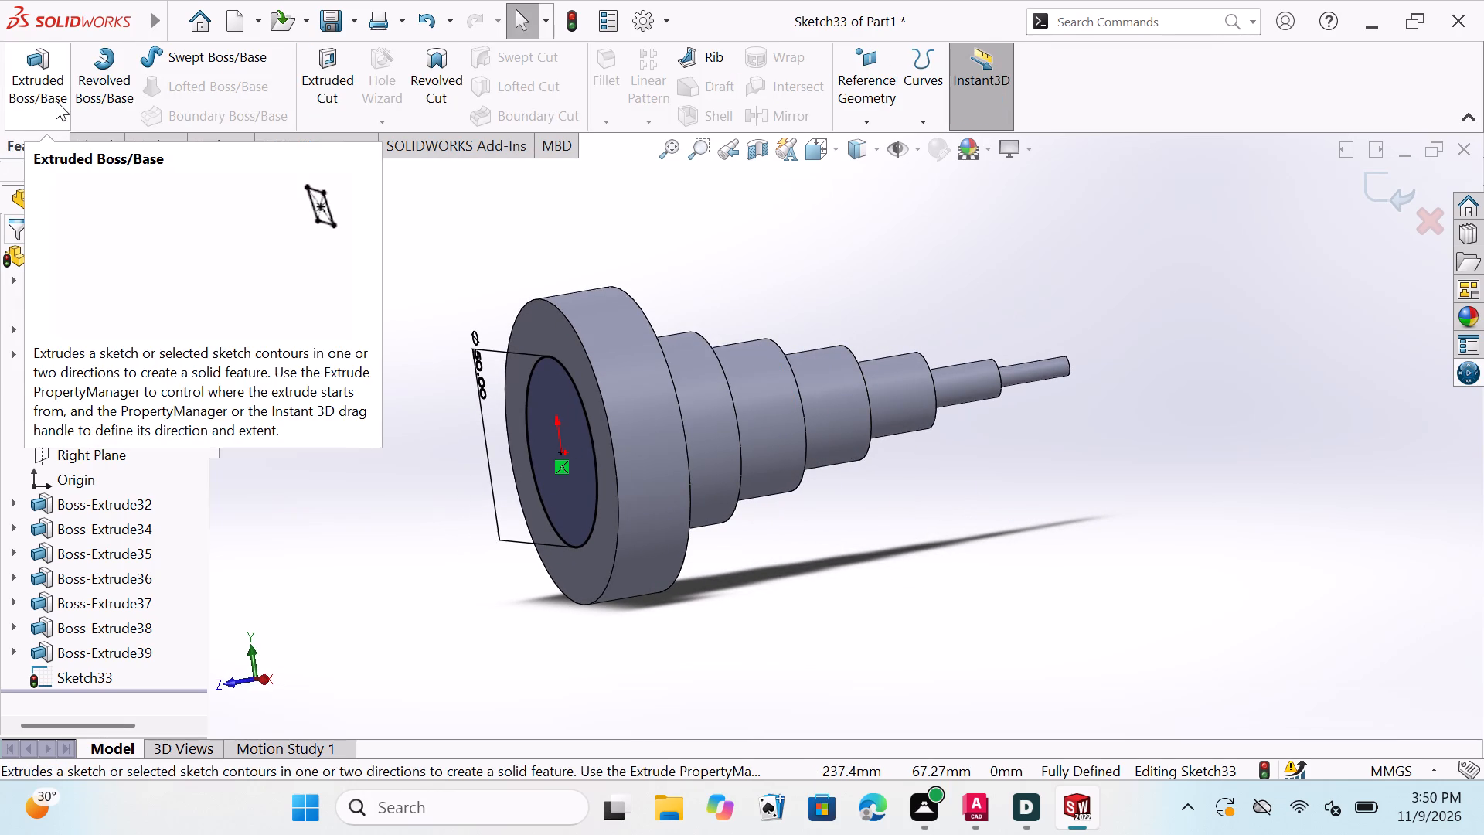
click(56, 101)
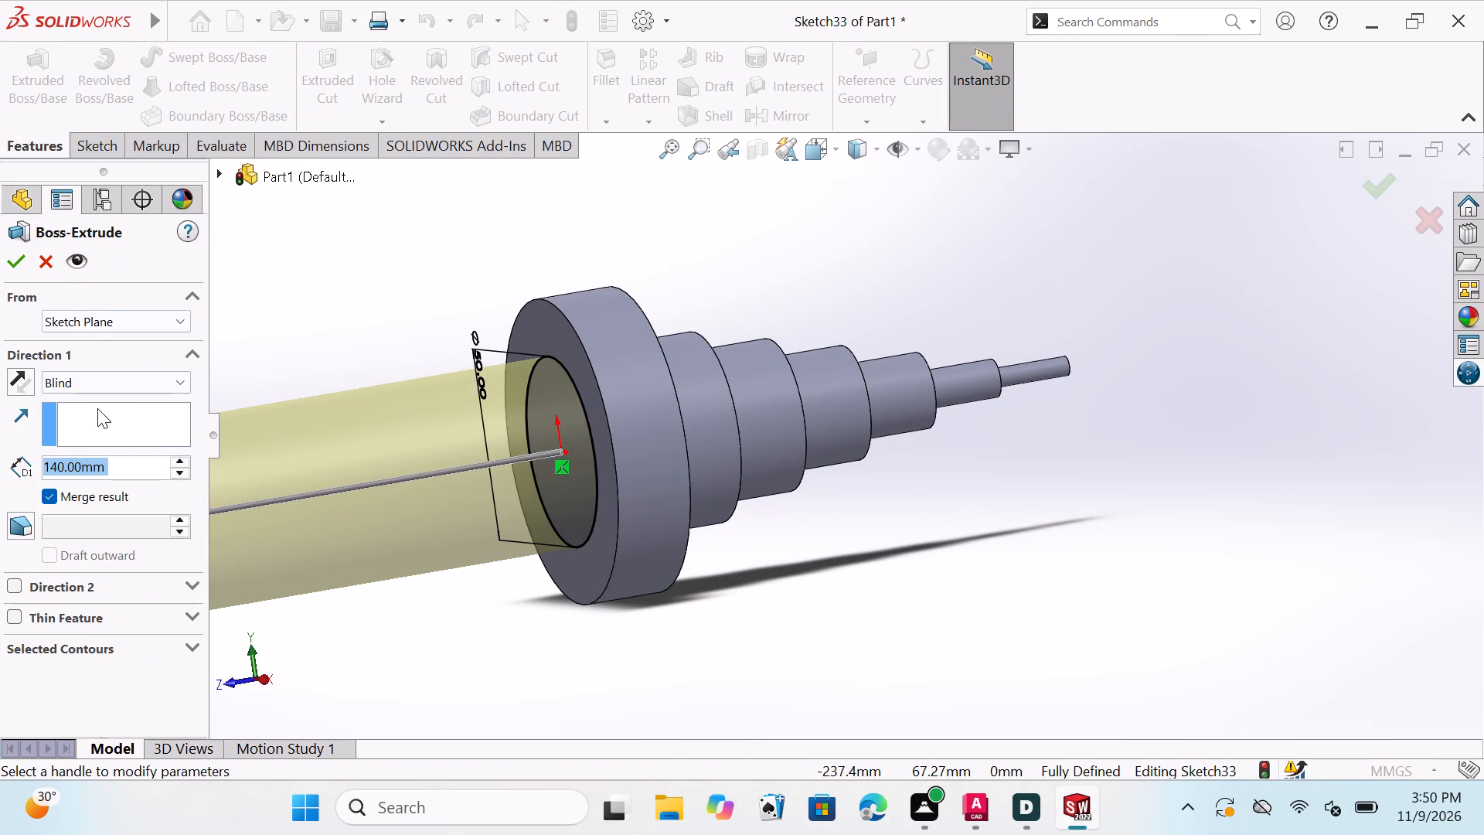
double_click(134, 471)
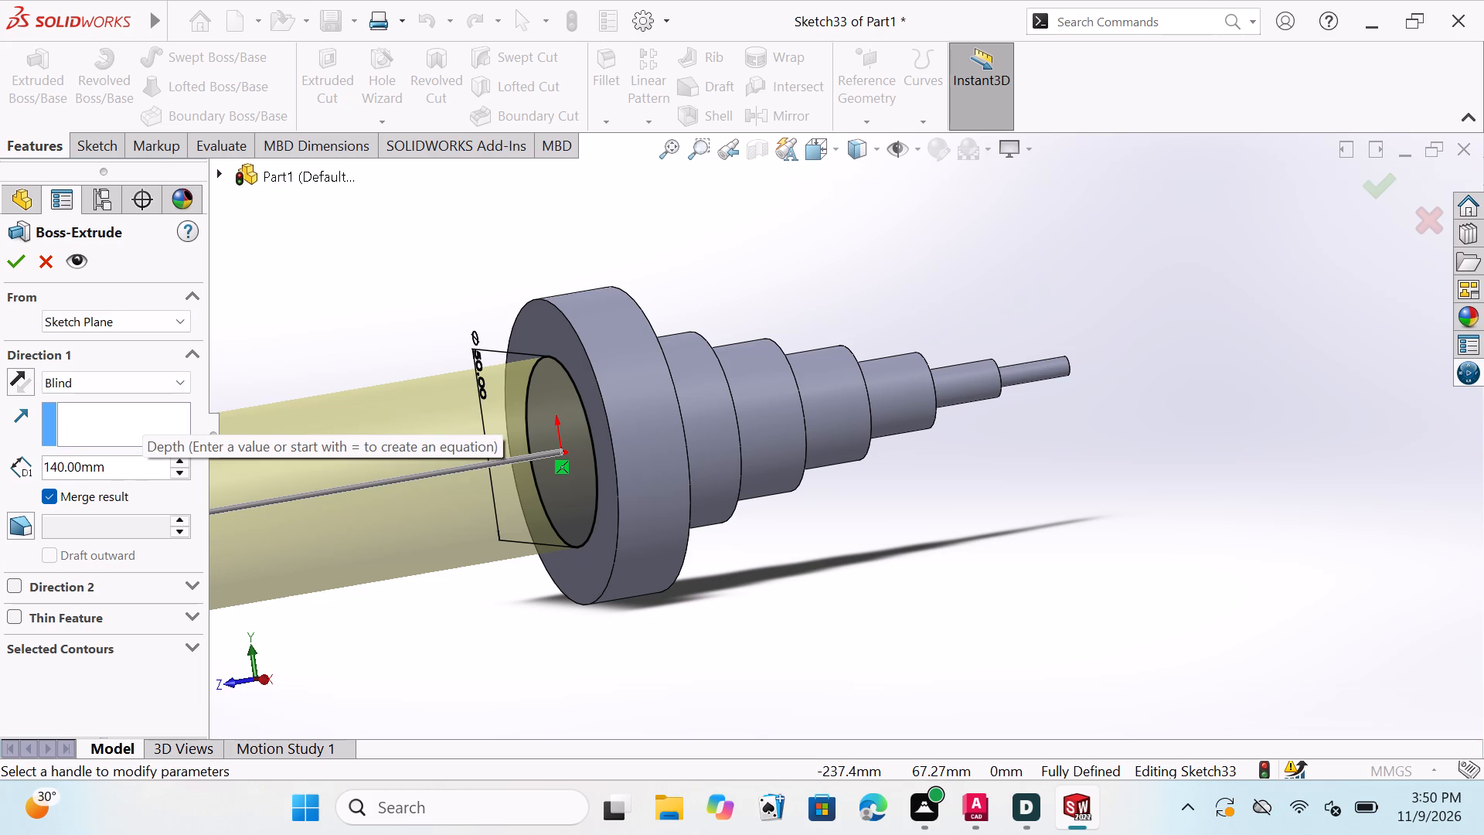
key(BackSpace)
key(BackSpace)
key(BackSpace)
key(BackSpace)
key(BackSpace)
key(BackSpace)
key(BackSpace)
key(BackSpace)
key(BackSpace)
key(BackSpace)
key(BackSpace)
key(BackSpace)
key(BackSpace)
key(BackSpace)
key(BackSpace)
key(BackSpace)
key(BackSpace)
key(BackSpace)
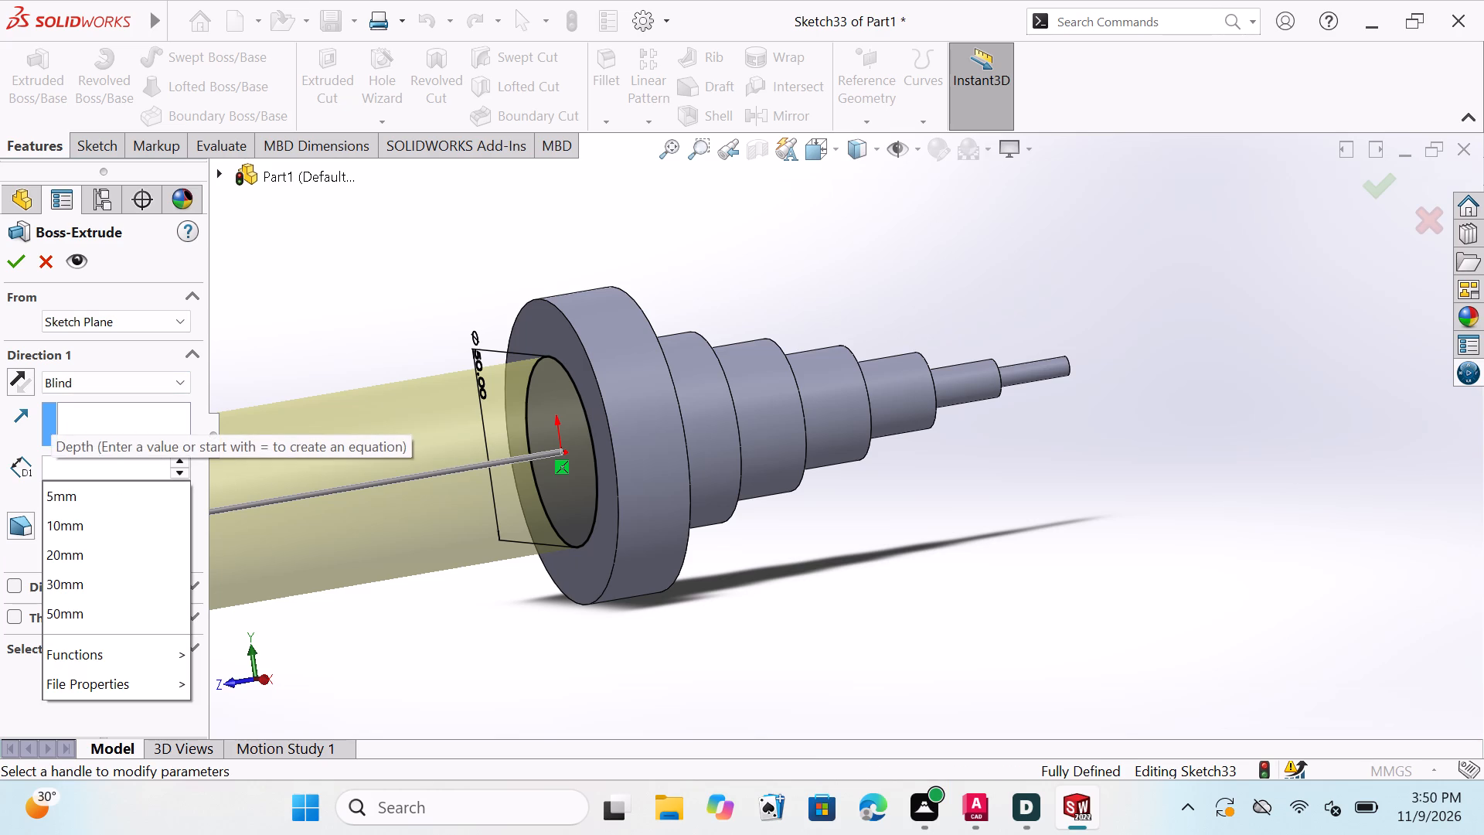
text(40)
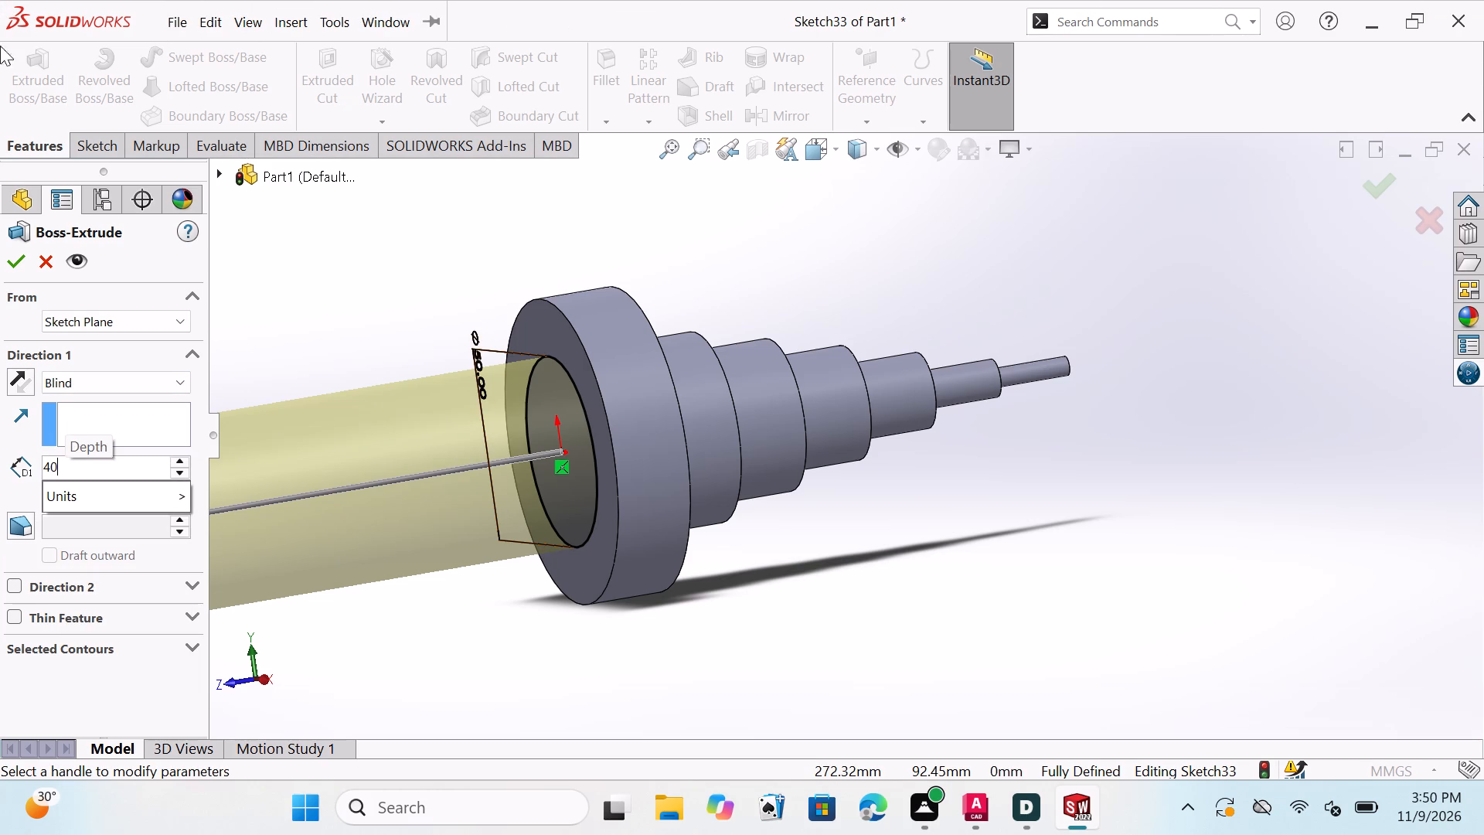
click(13, 263)
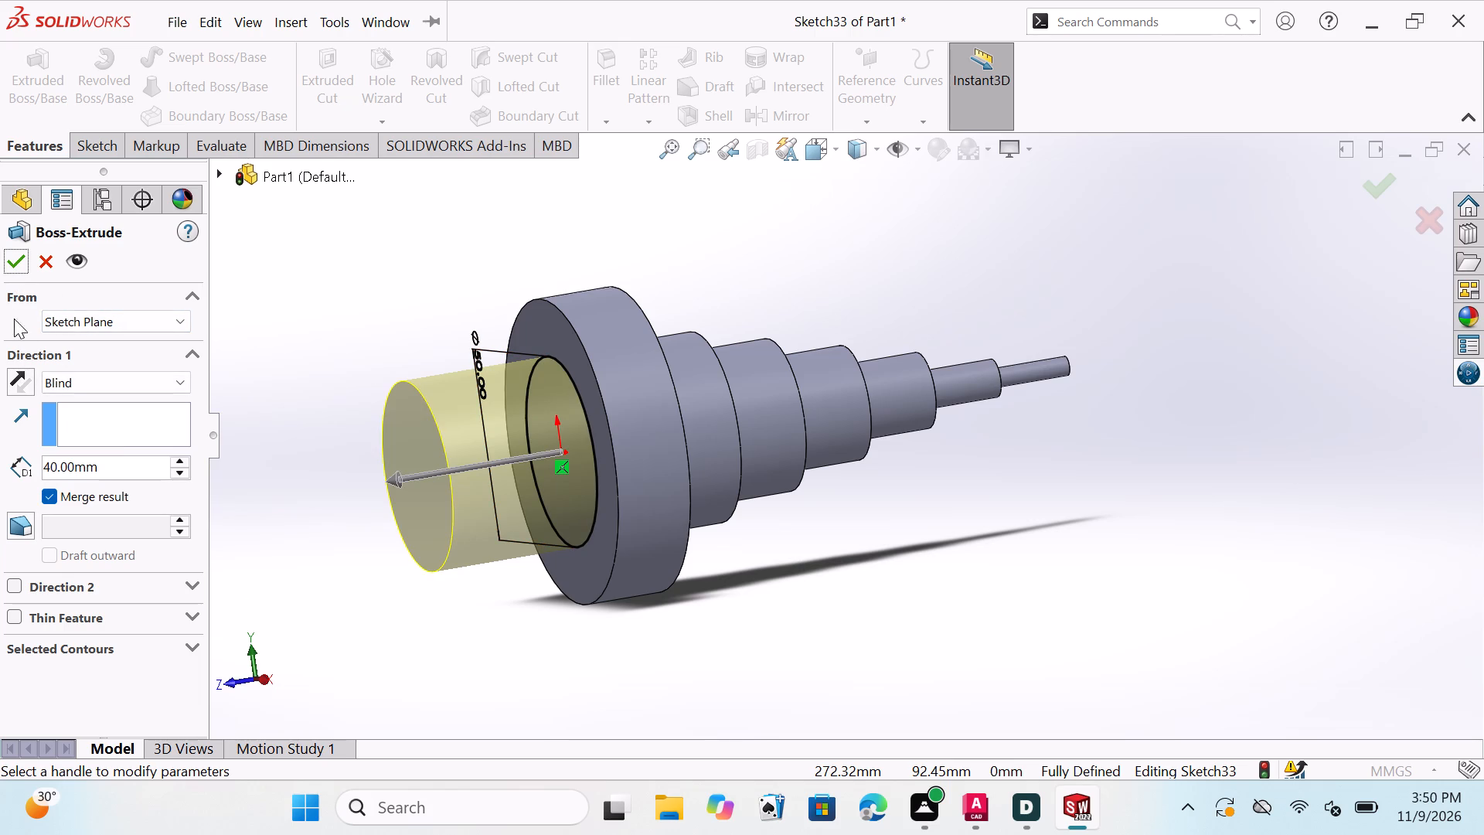
double_click(11, 257)
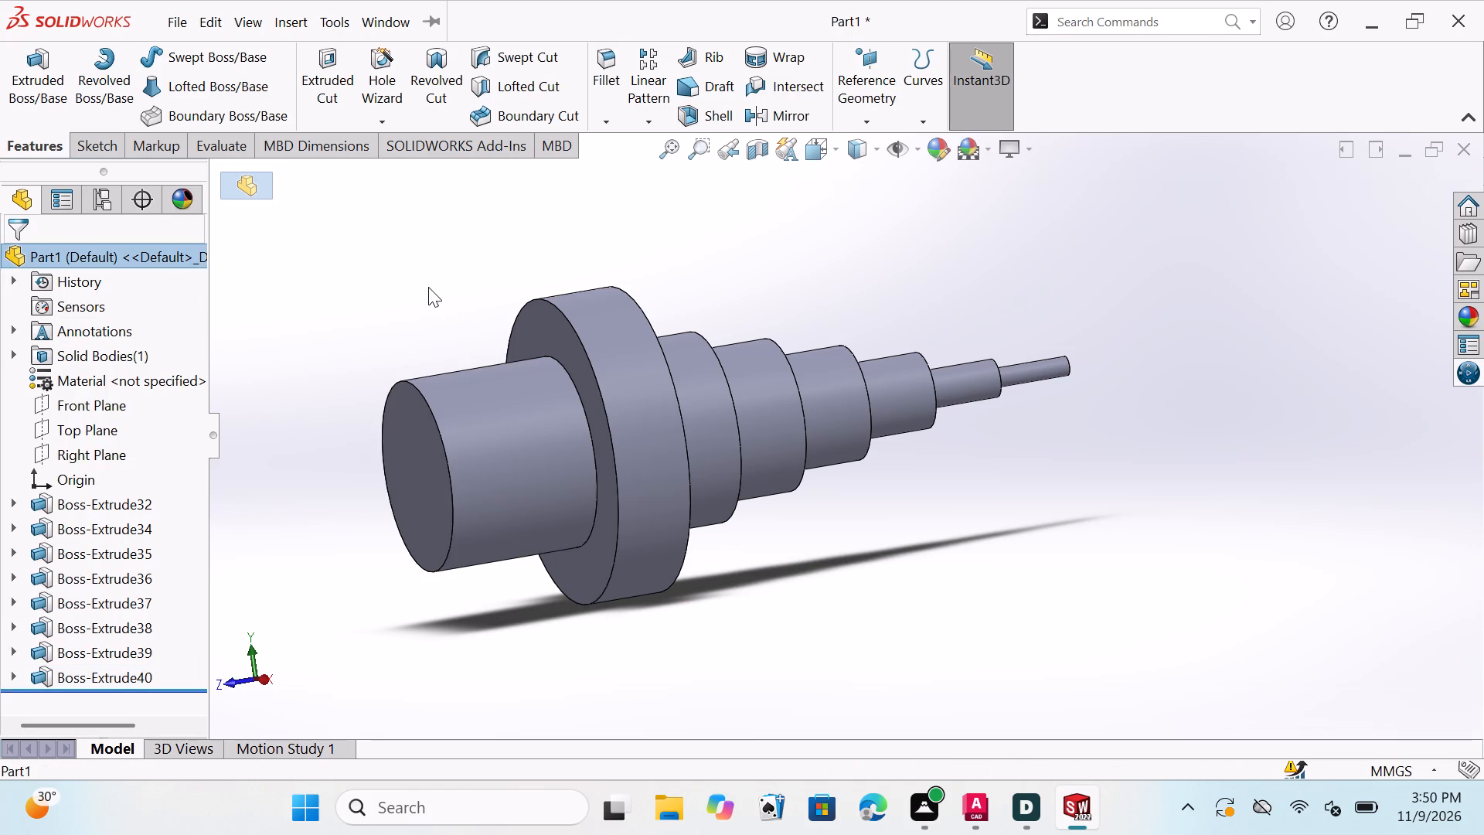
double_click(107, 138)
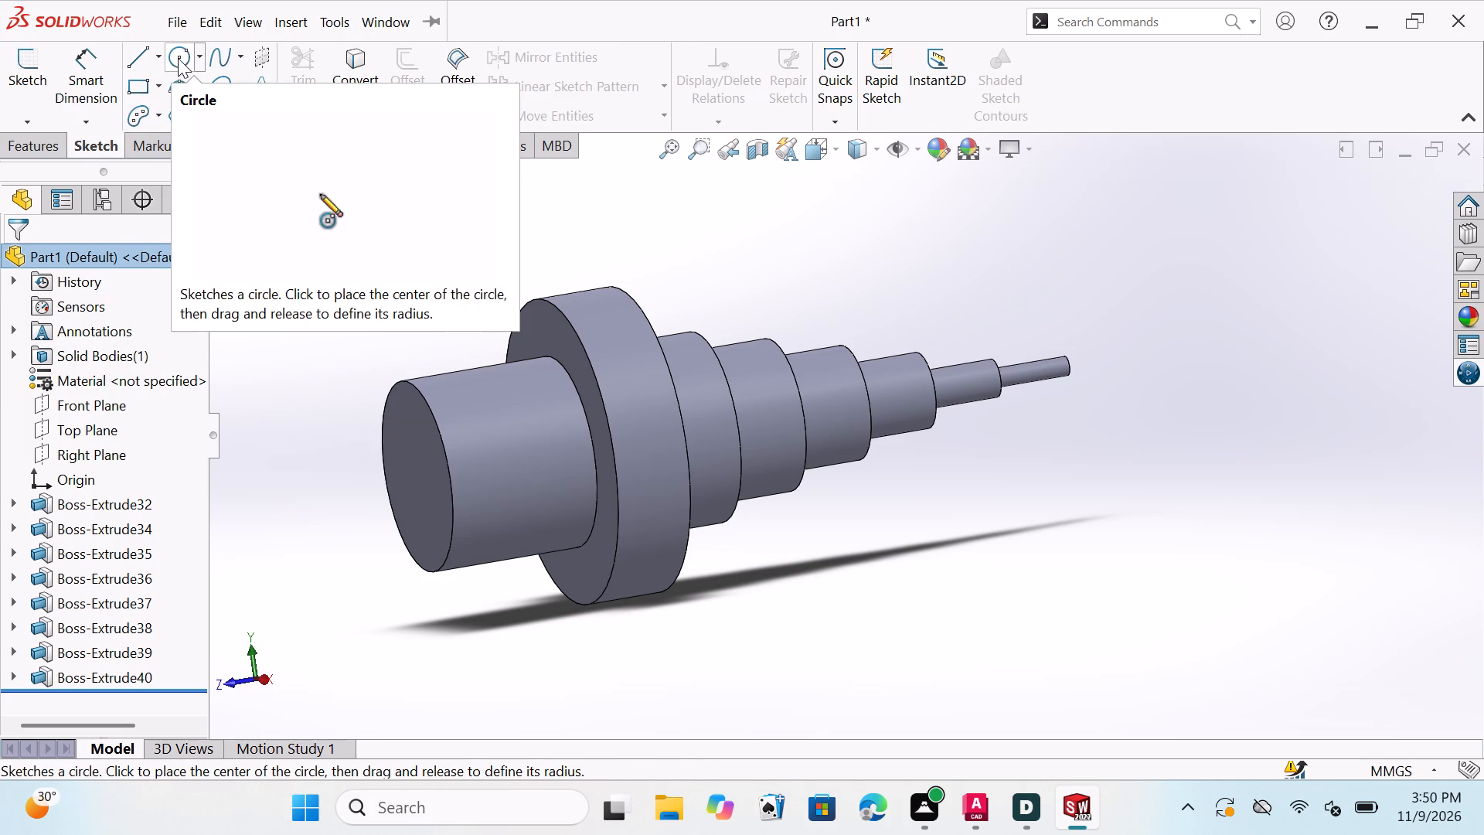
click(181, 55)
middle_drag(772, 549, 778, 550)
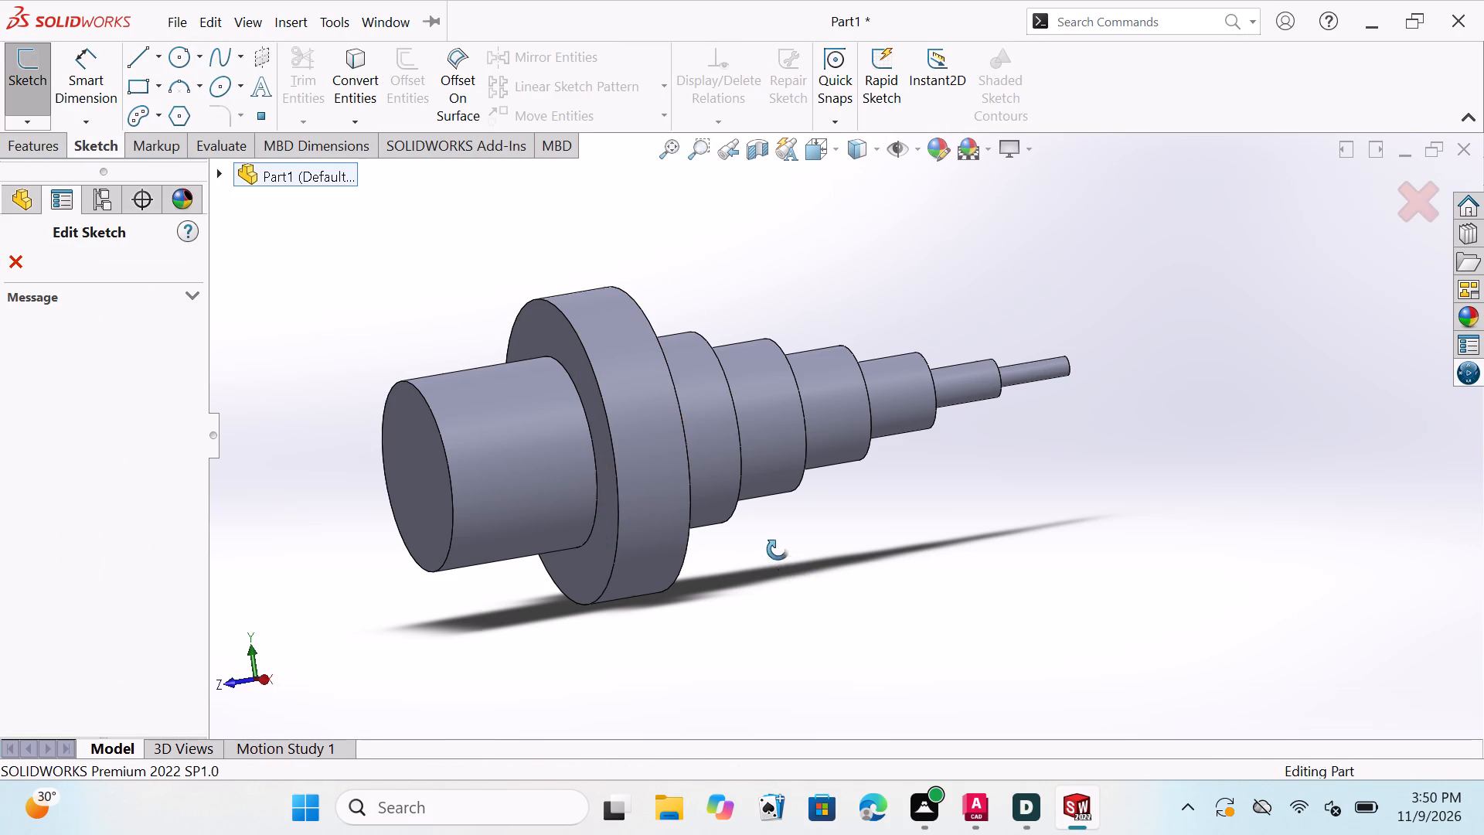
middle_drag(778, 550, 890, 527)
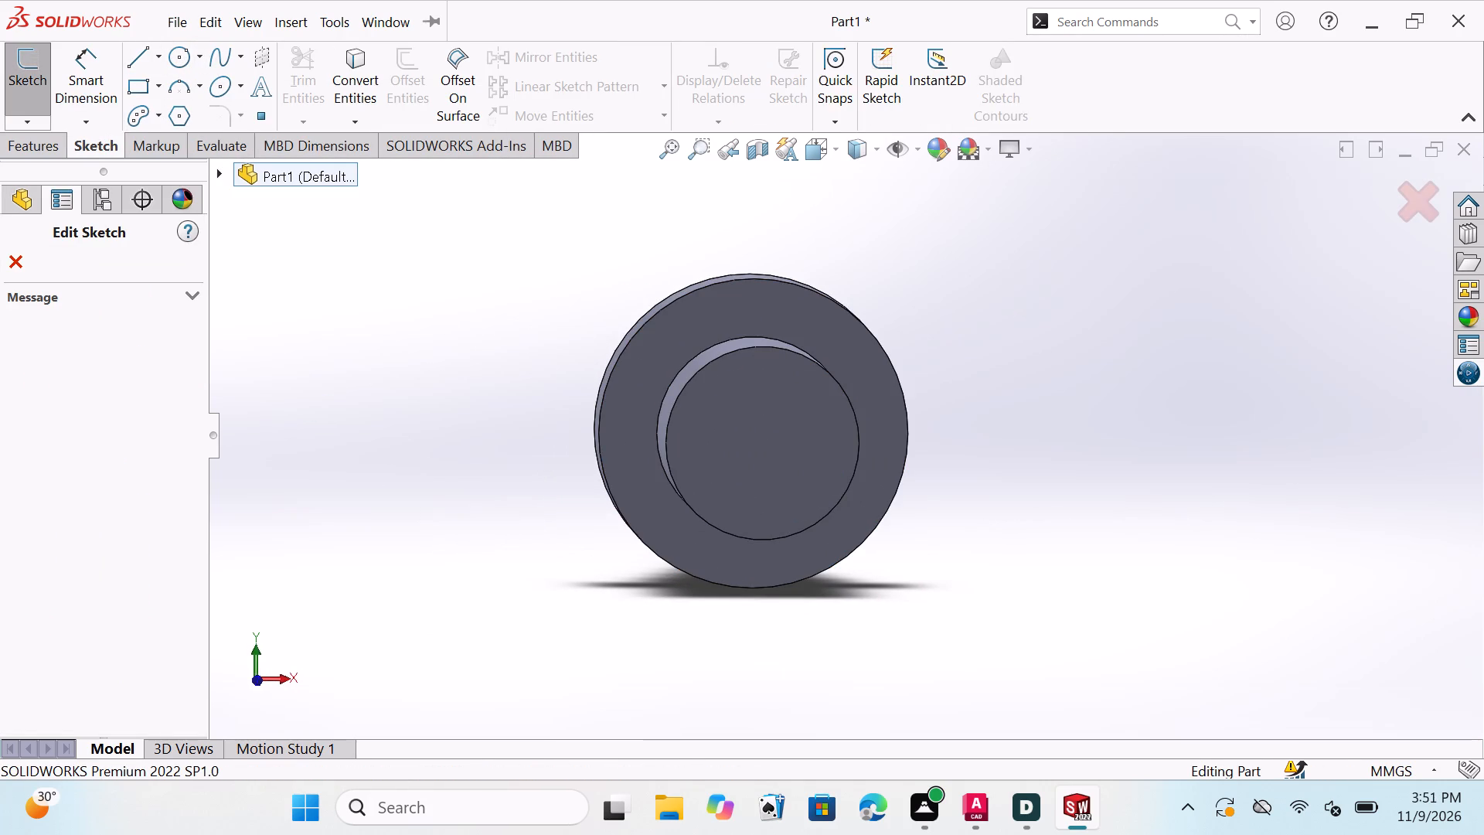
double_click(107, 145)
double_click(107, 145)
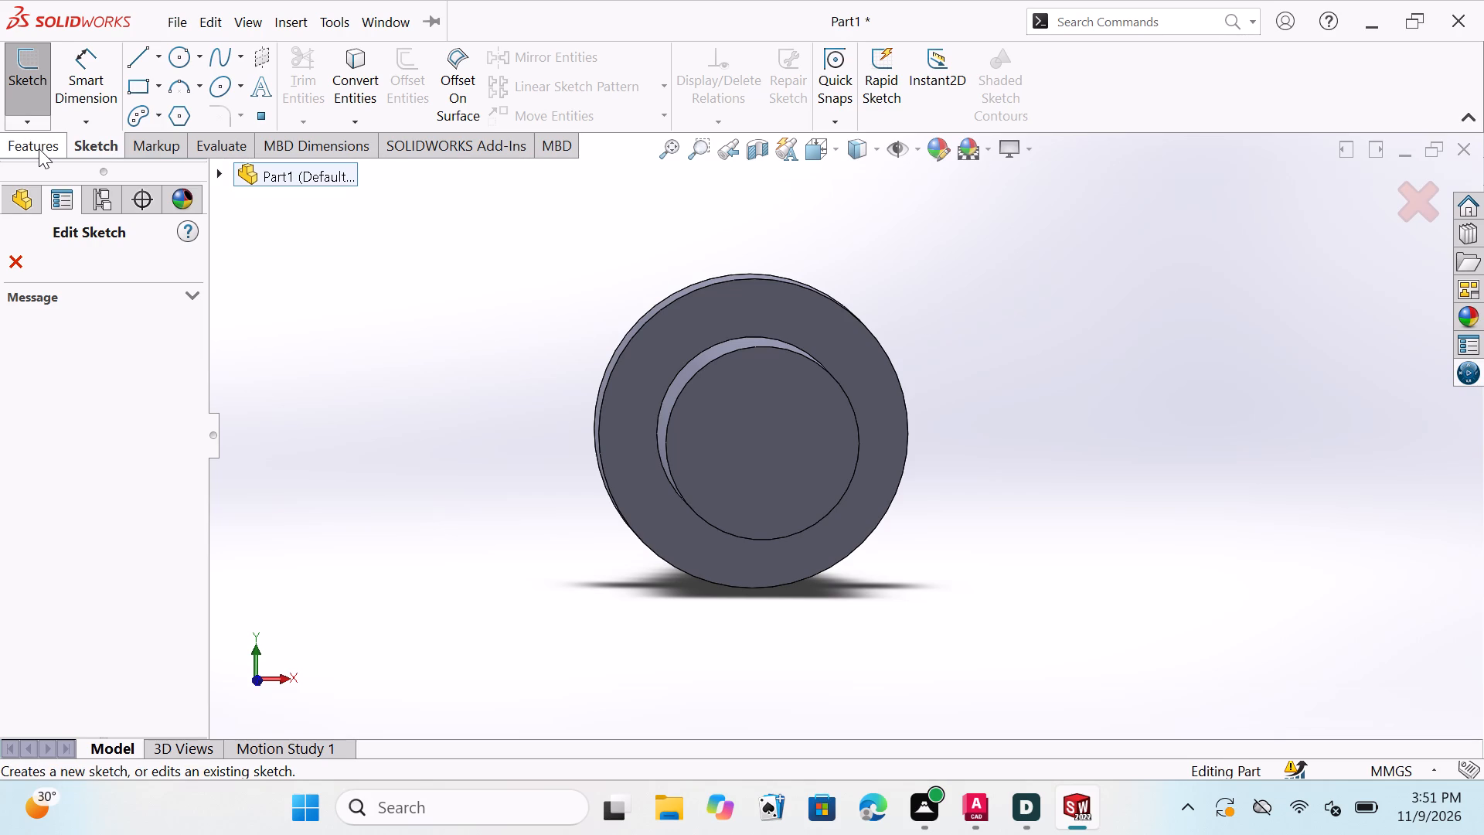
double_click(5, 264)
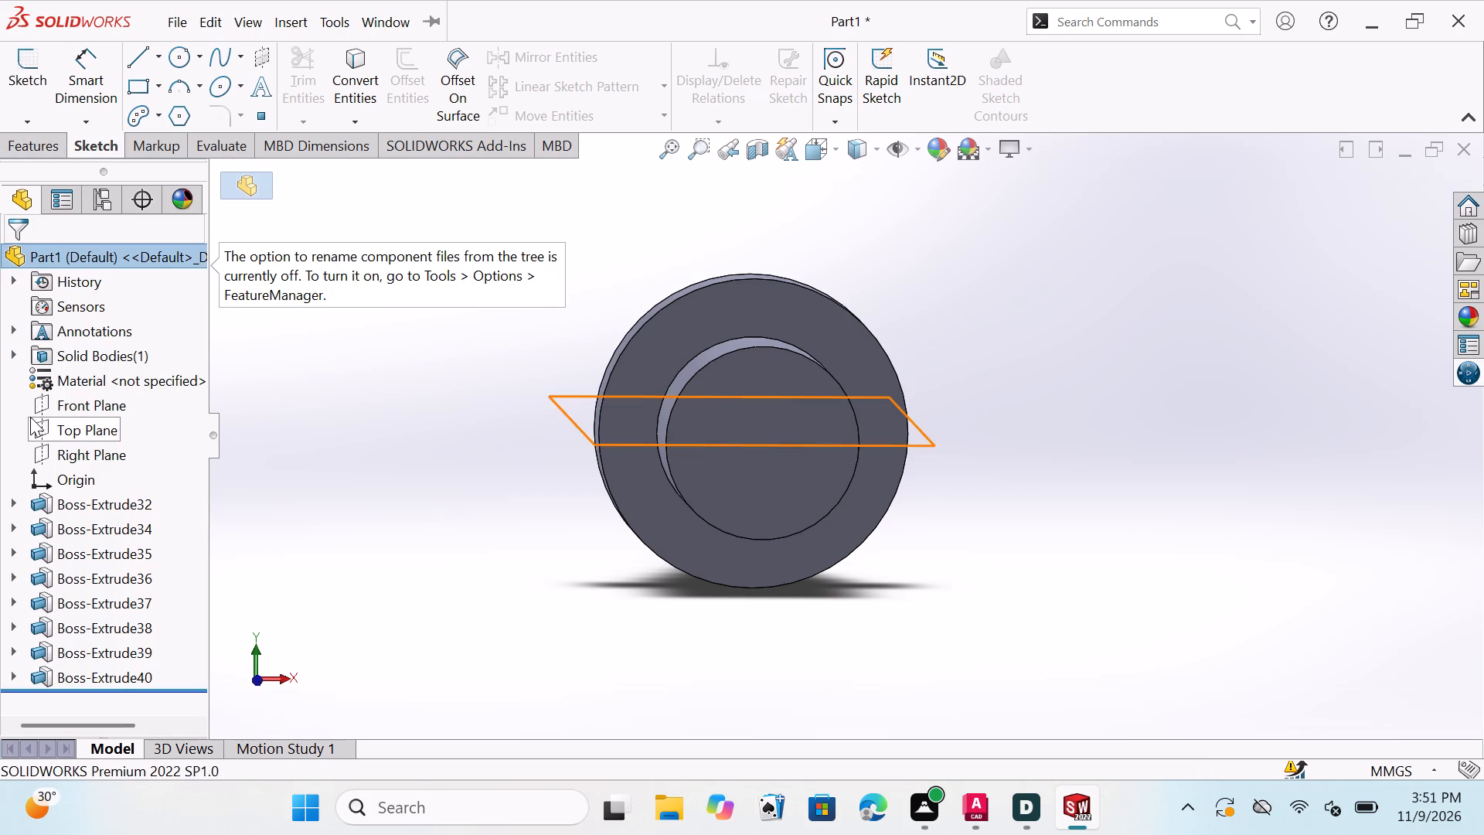
View the part normal to the Front Plane and open a new circle sketch on the disc's front face.
double_click(89, 410)
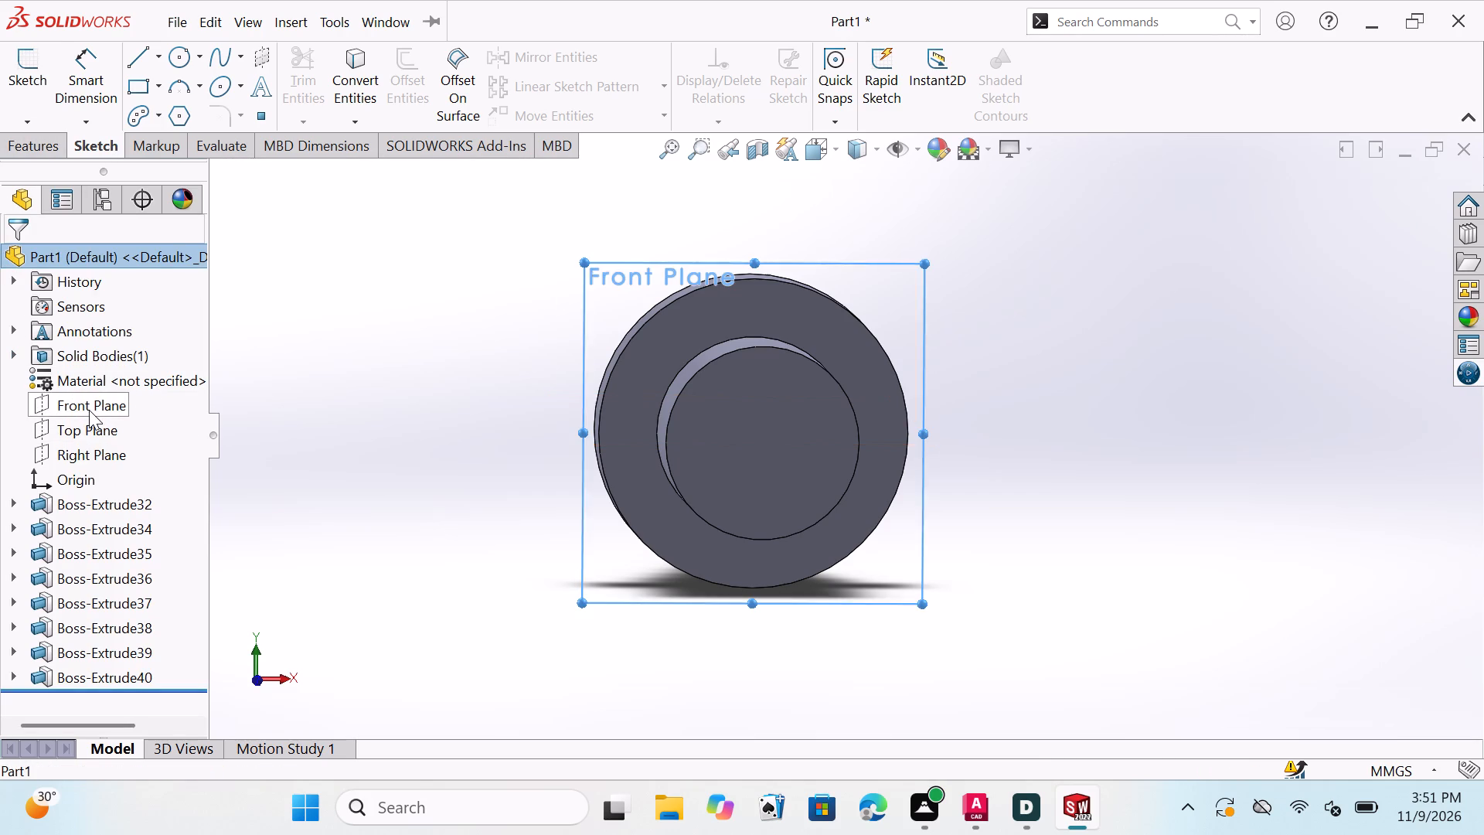
click(87, 400)
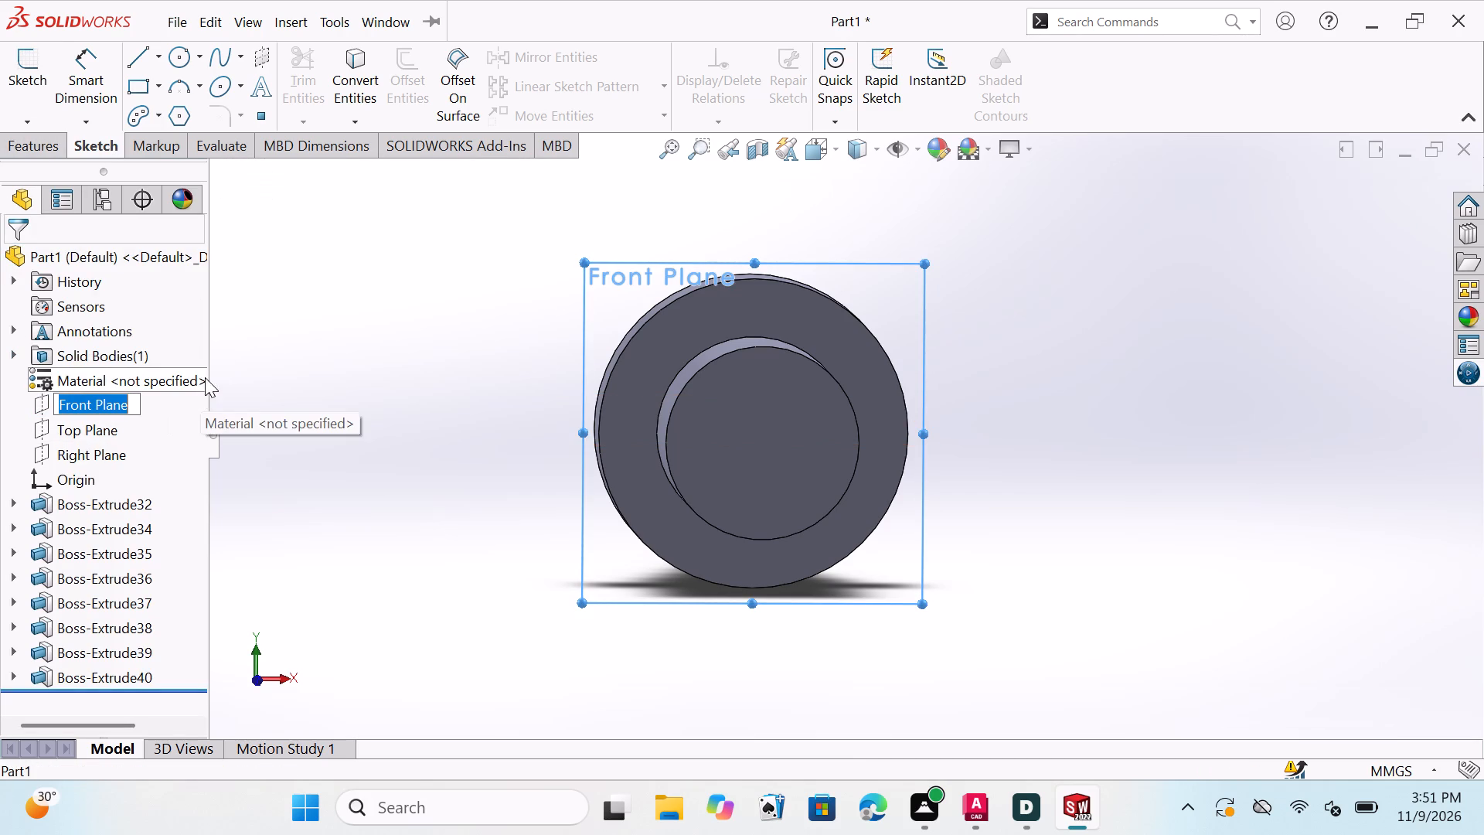
double_click(70, 412)
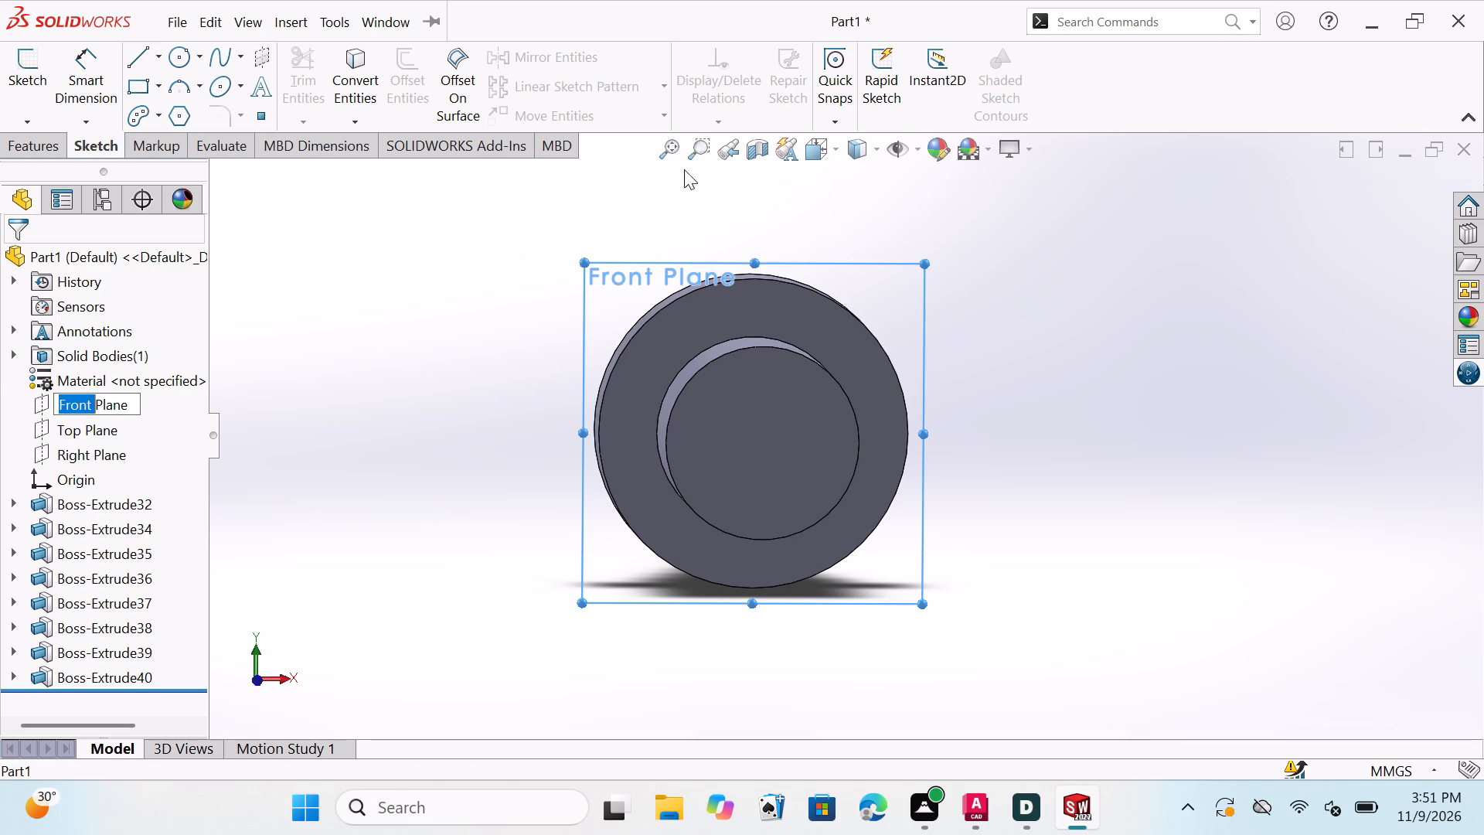
double_click(820, 154)
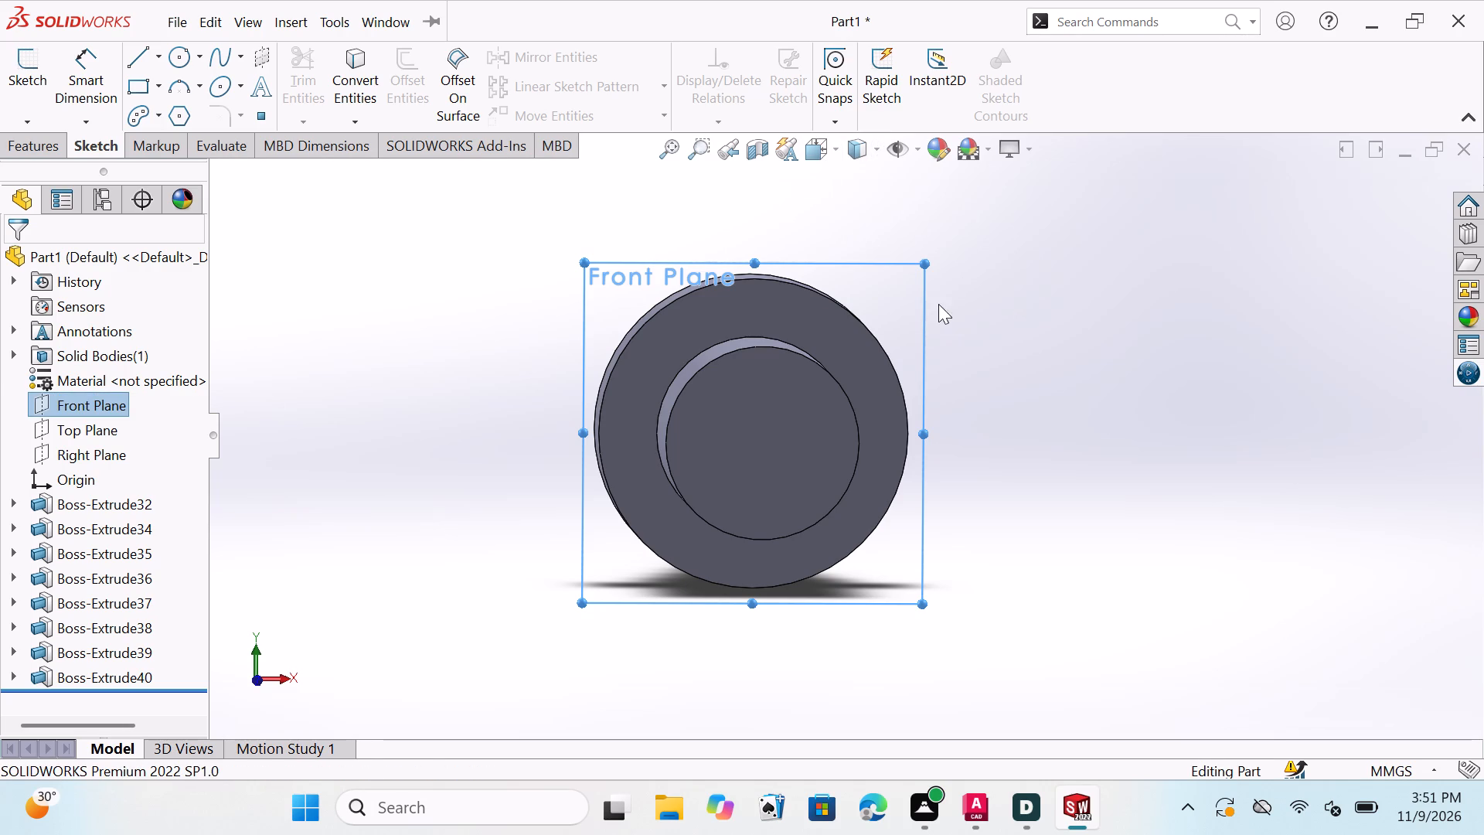
click(823, 148)
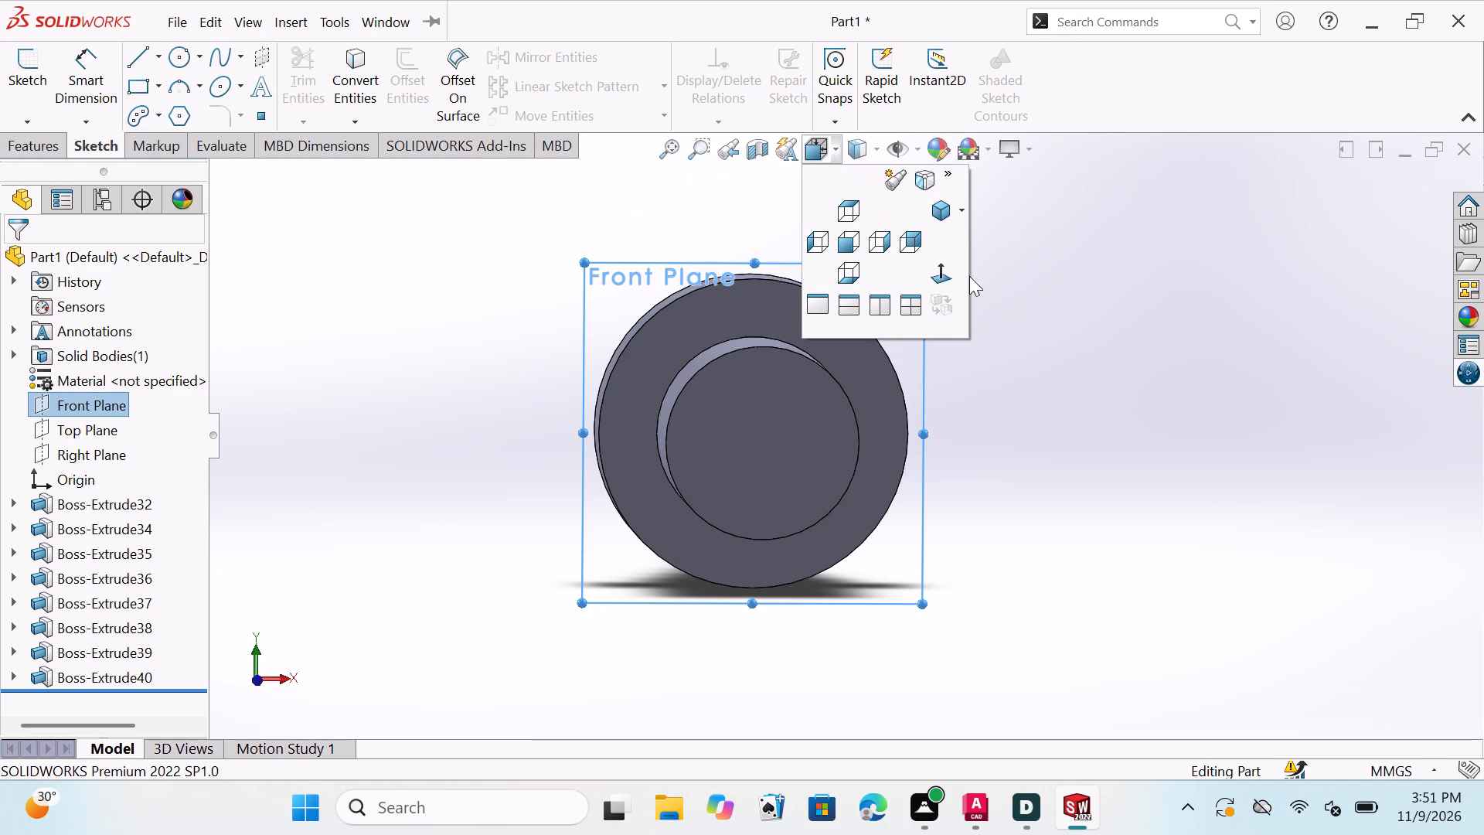
double_click(938, 279)
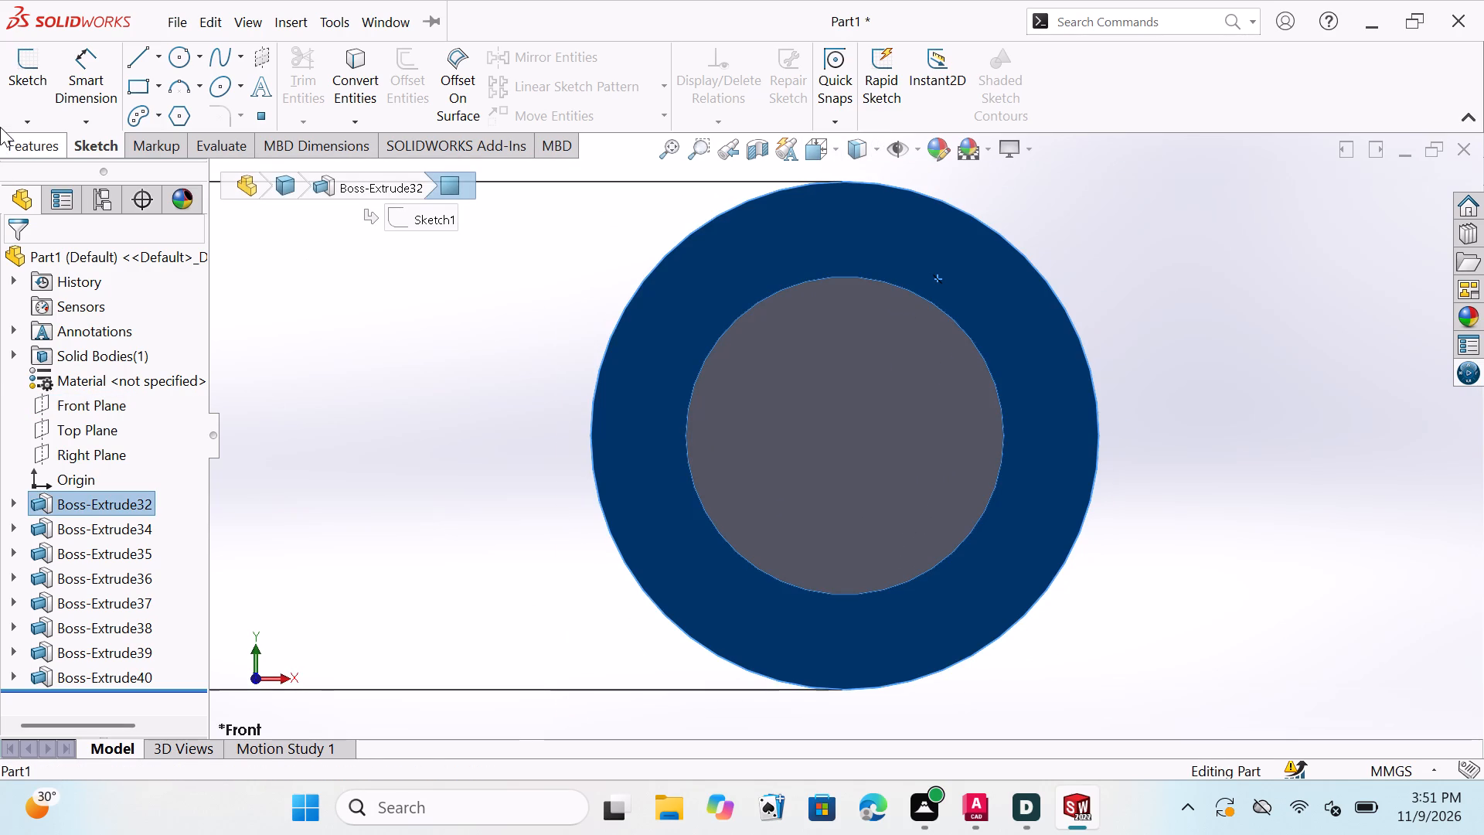
double_click(185, 53)
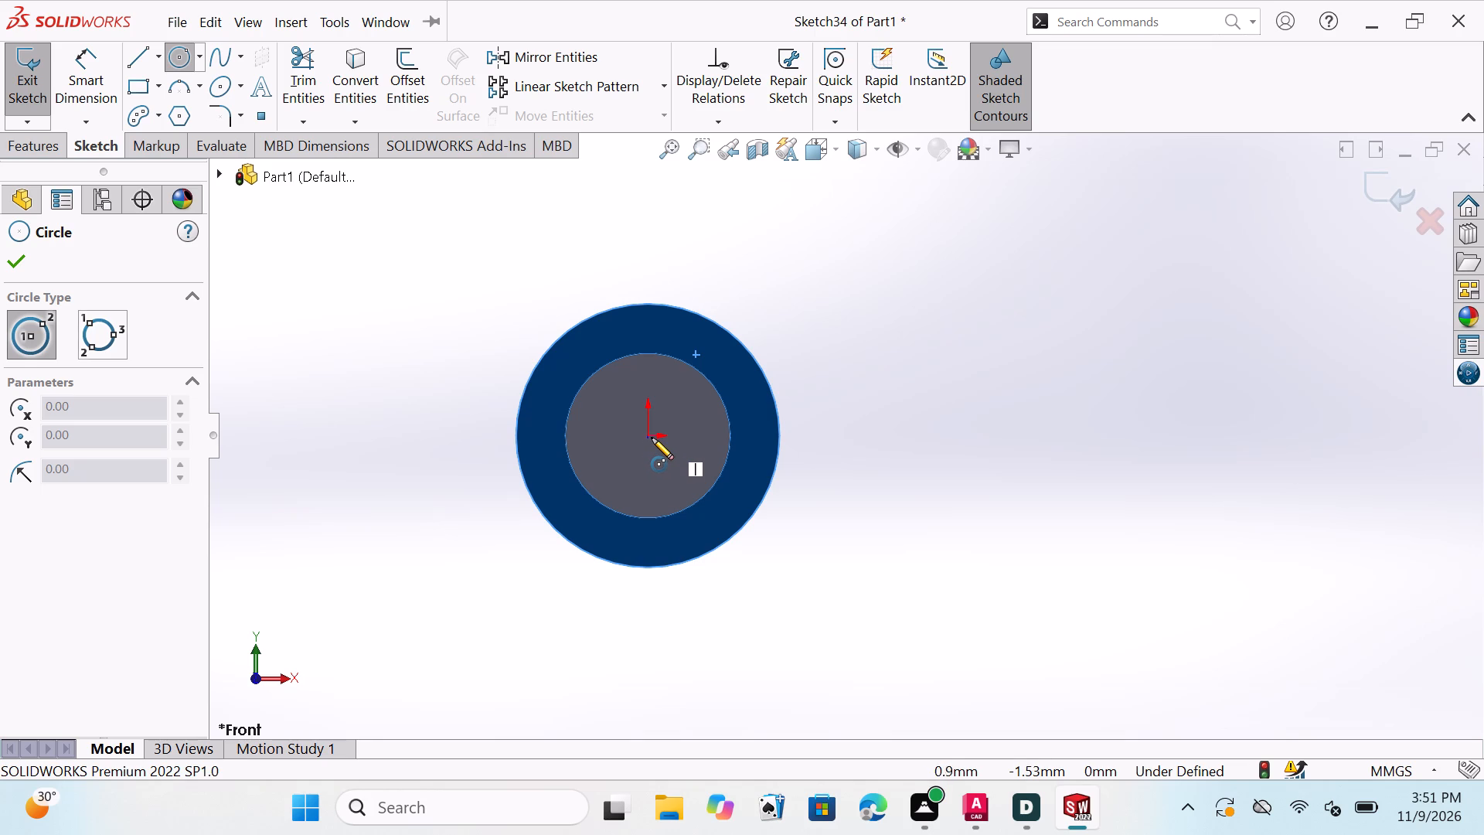
Sketch a circle of about 19.6 mm radius on the disc's front face plane, centred on the origin.
scroll(645, 435, down, 2)
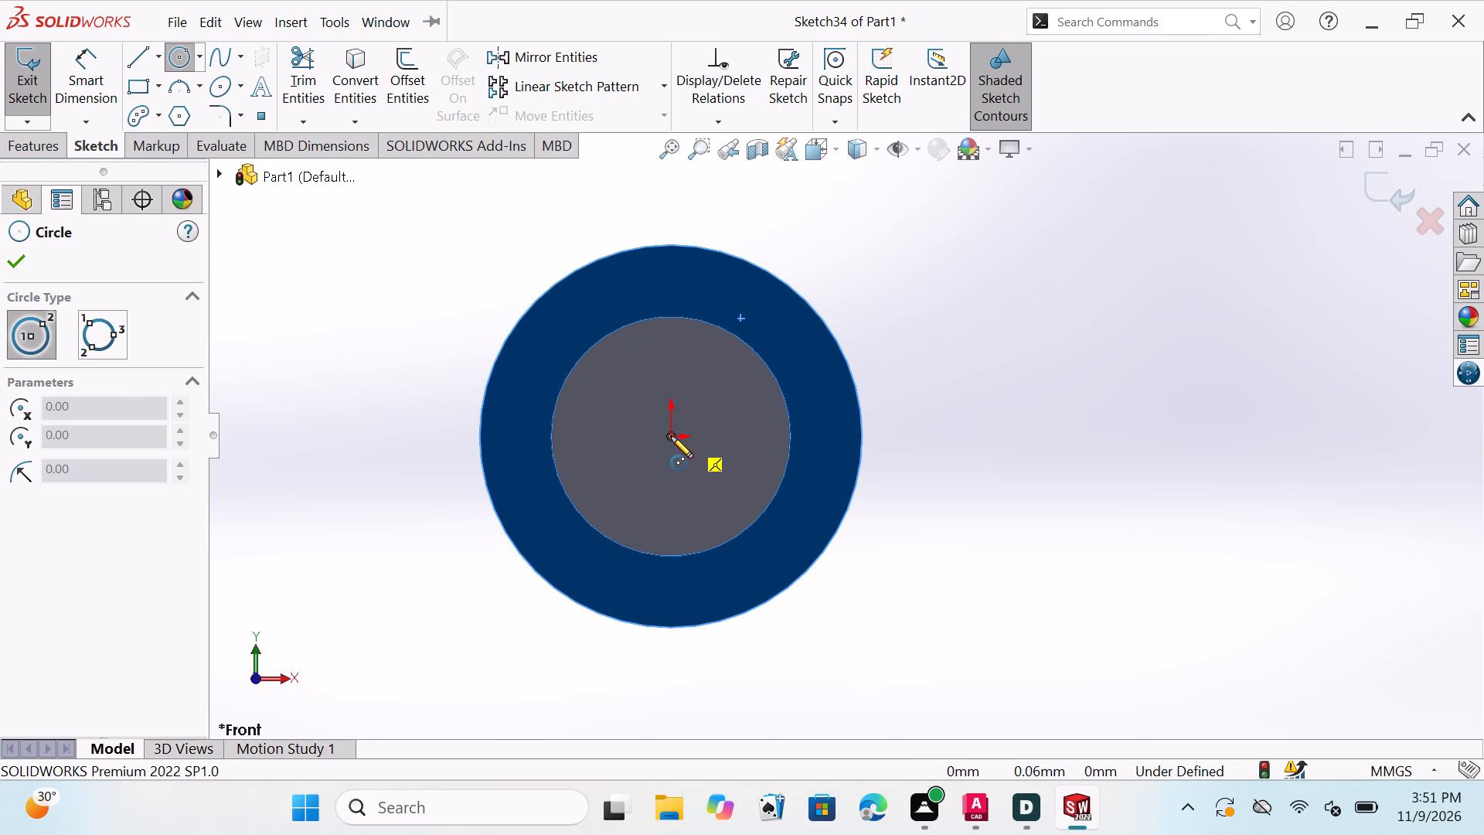
click(671, 436)
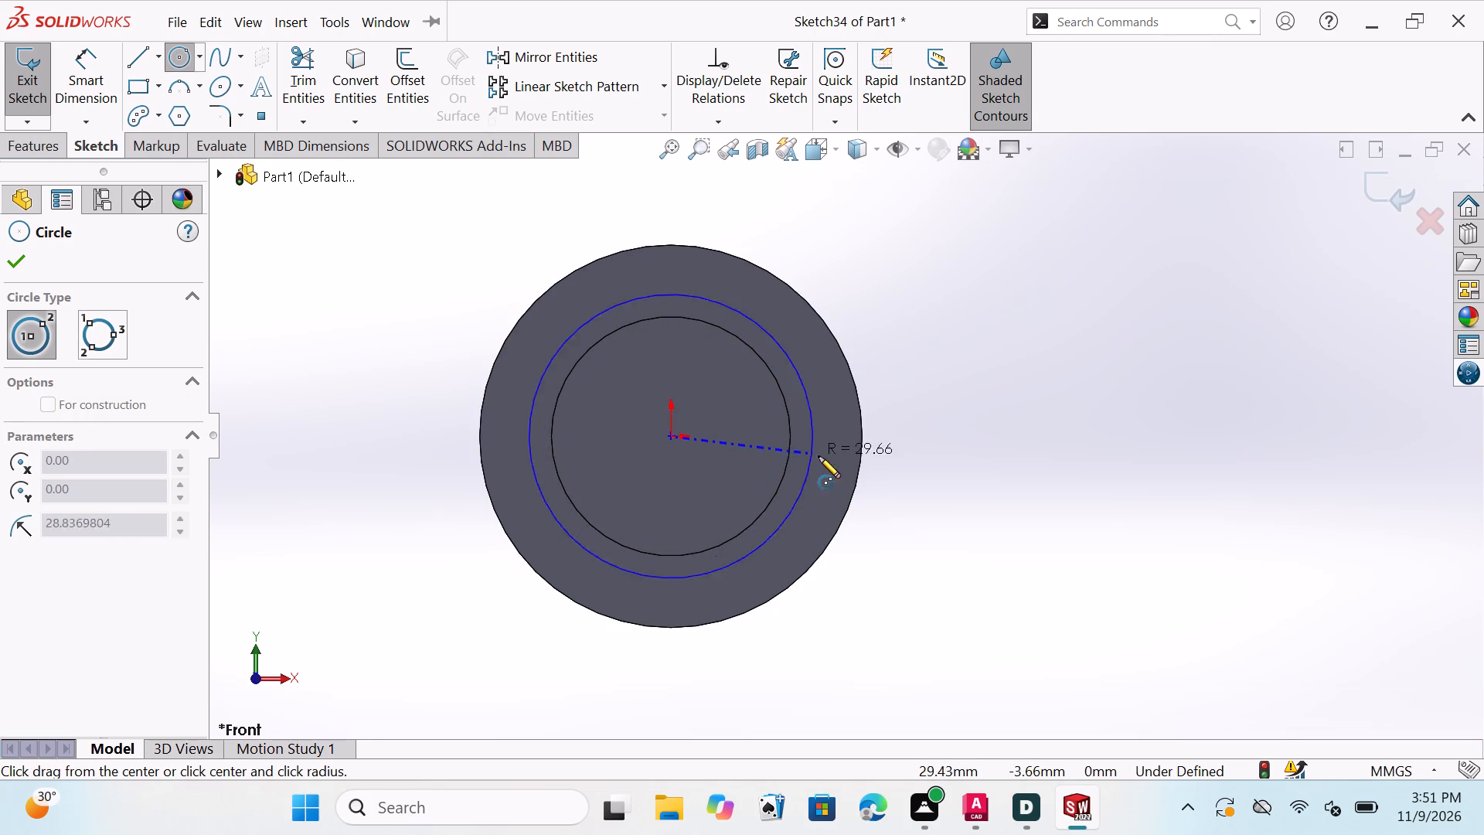
click(764, 441)
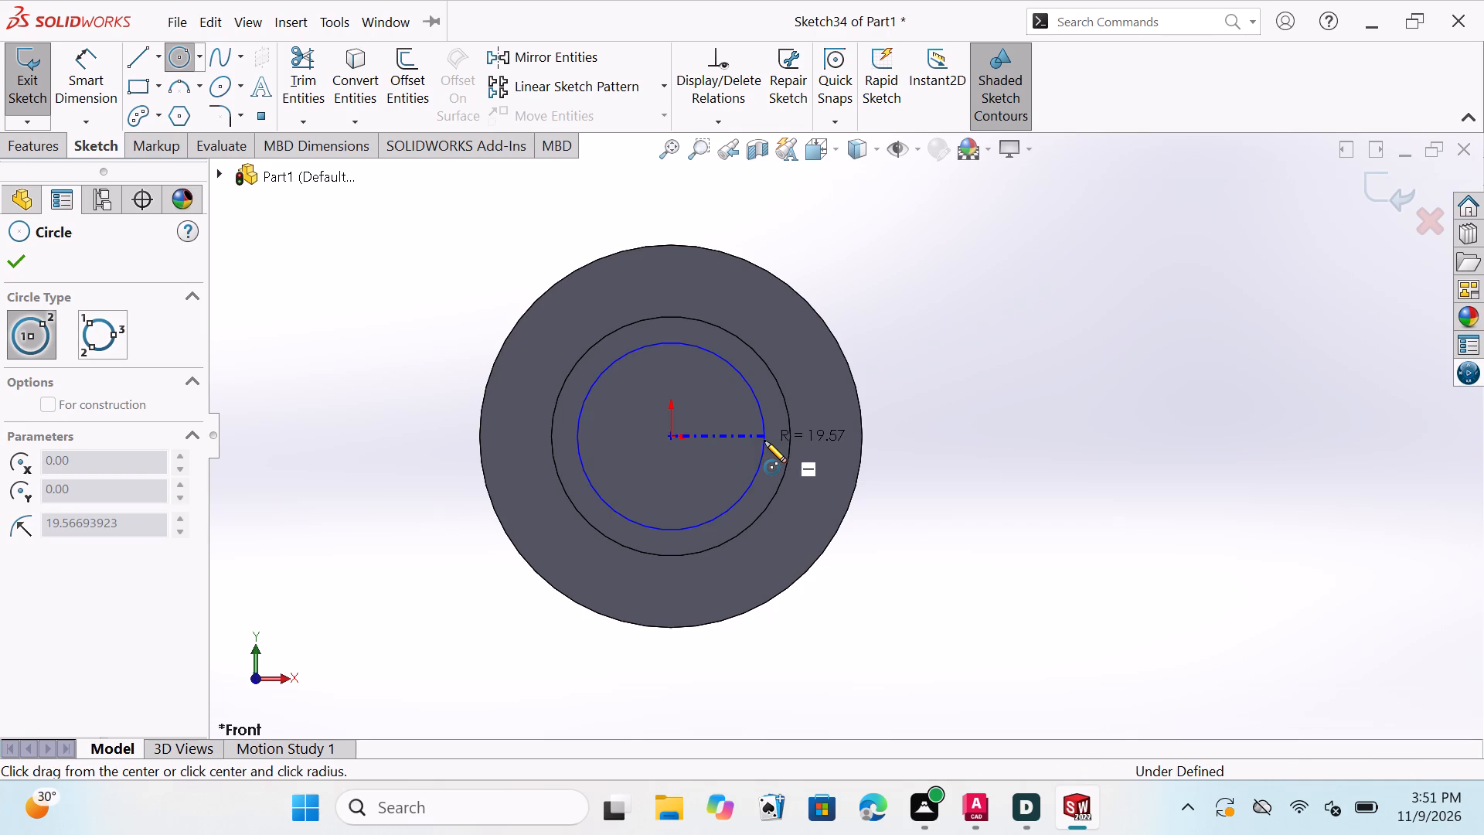
click(14, 260)
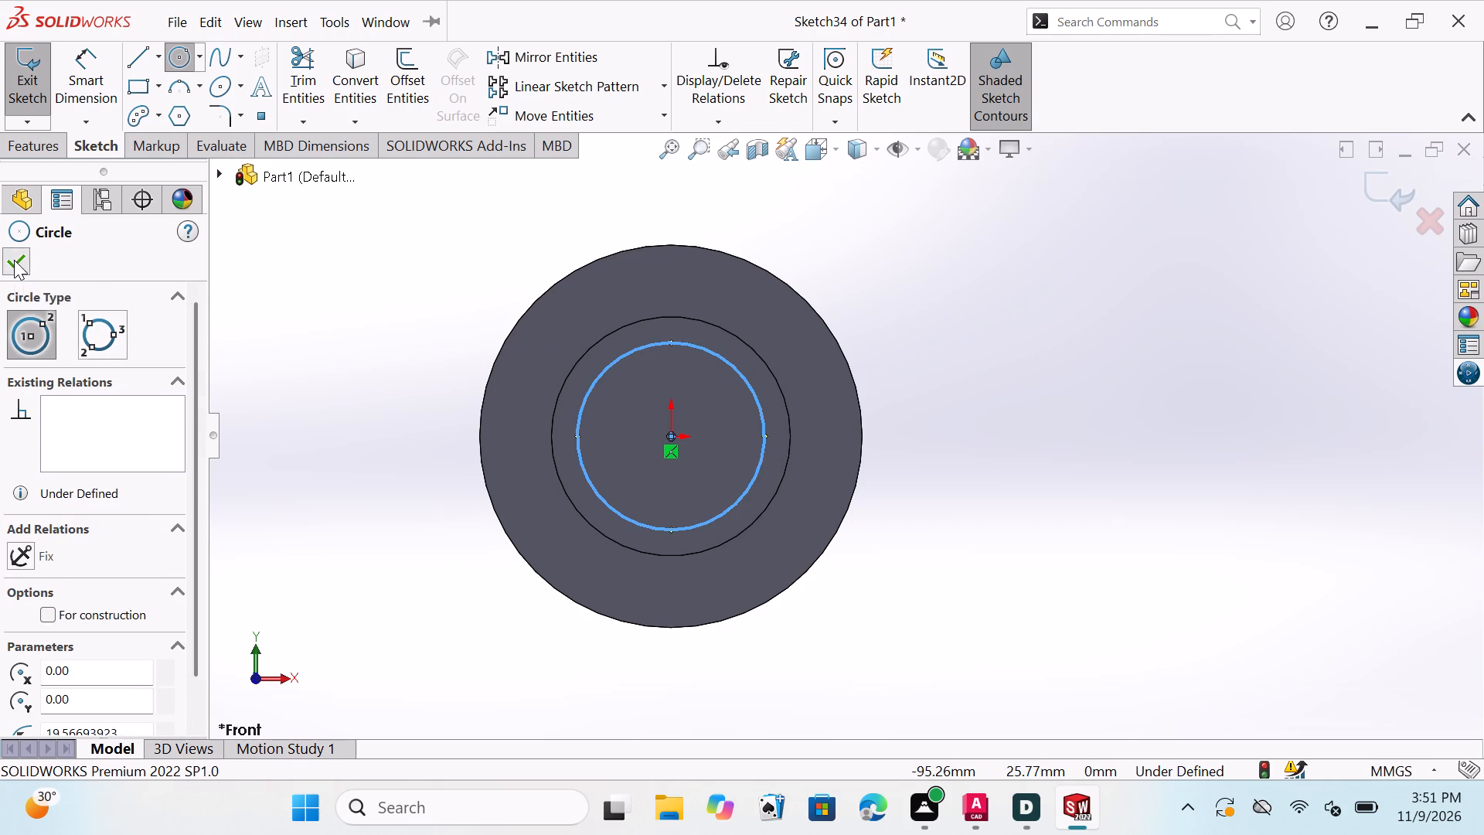
Dimension the new circle on the disc's front face plane with a diameter of 40 mm.
click(88, 83)
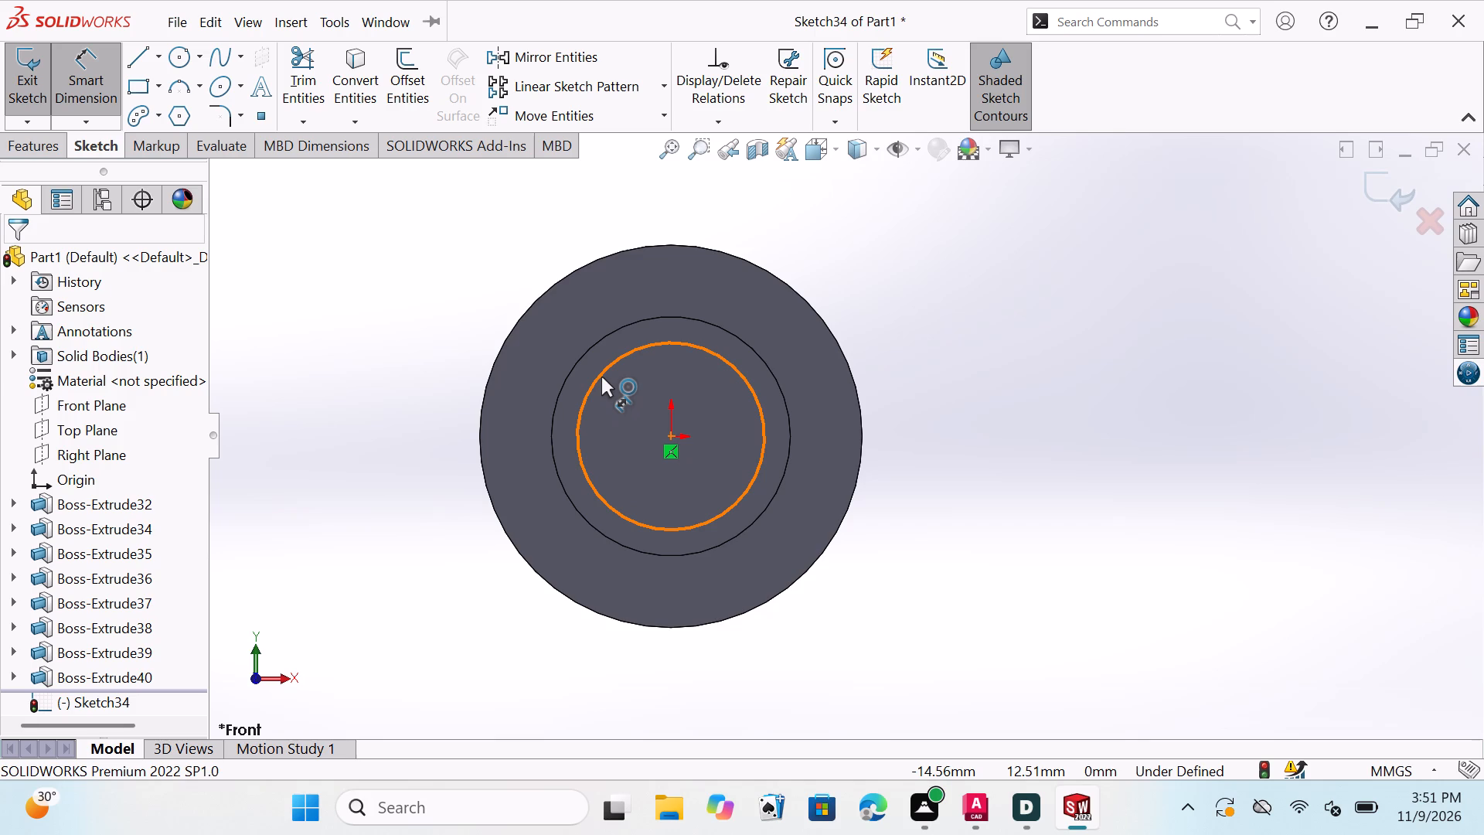
click(604, 373)
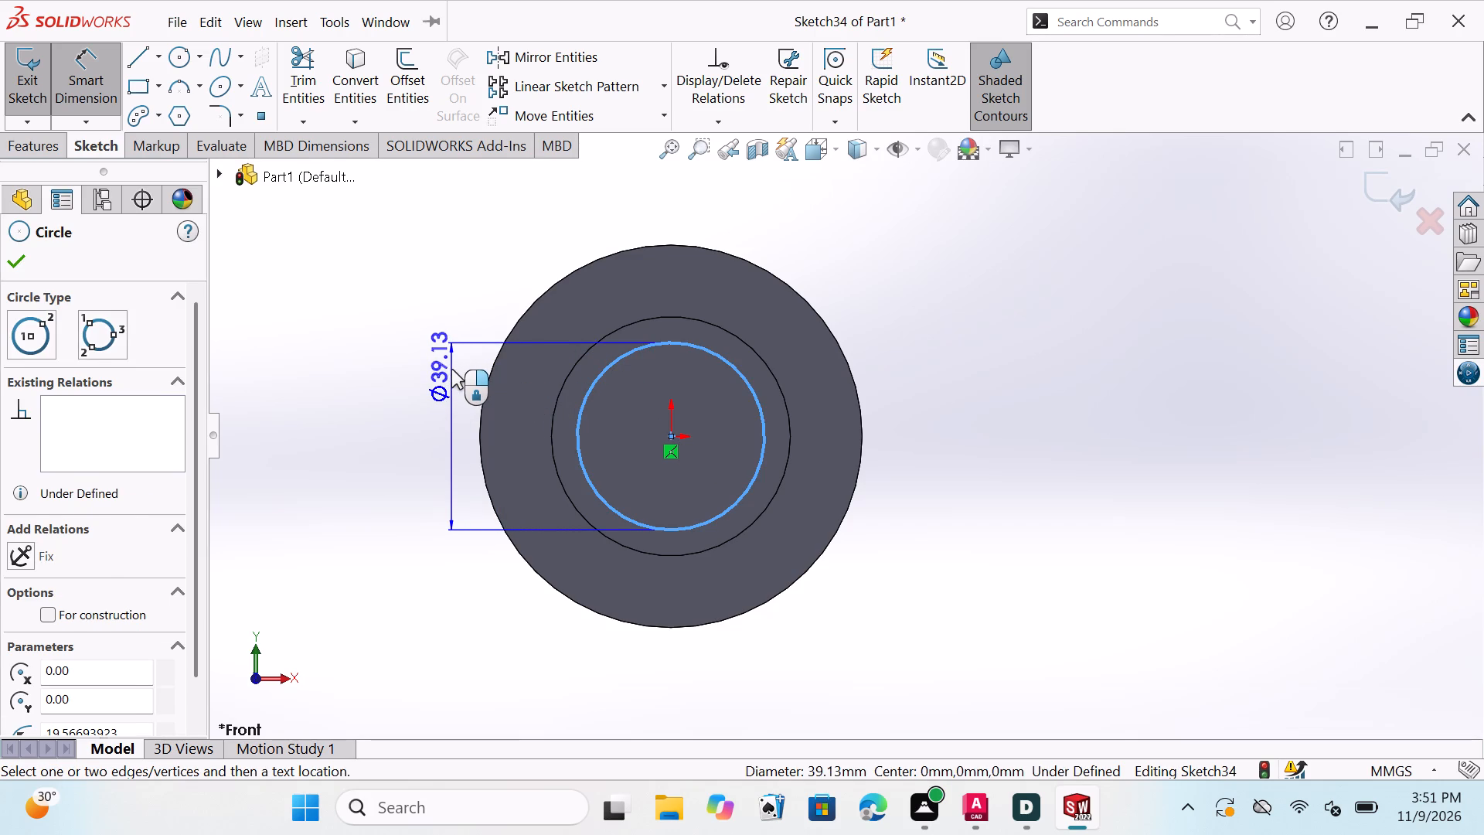
click(451, 369)
click(479, 388)
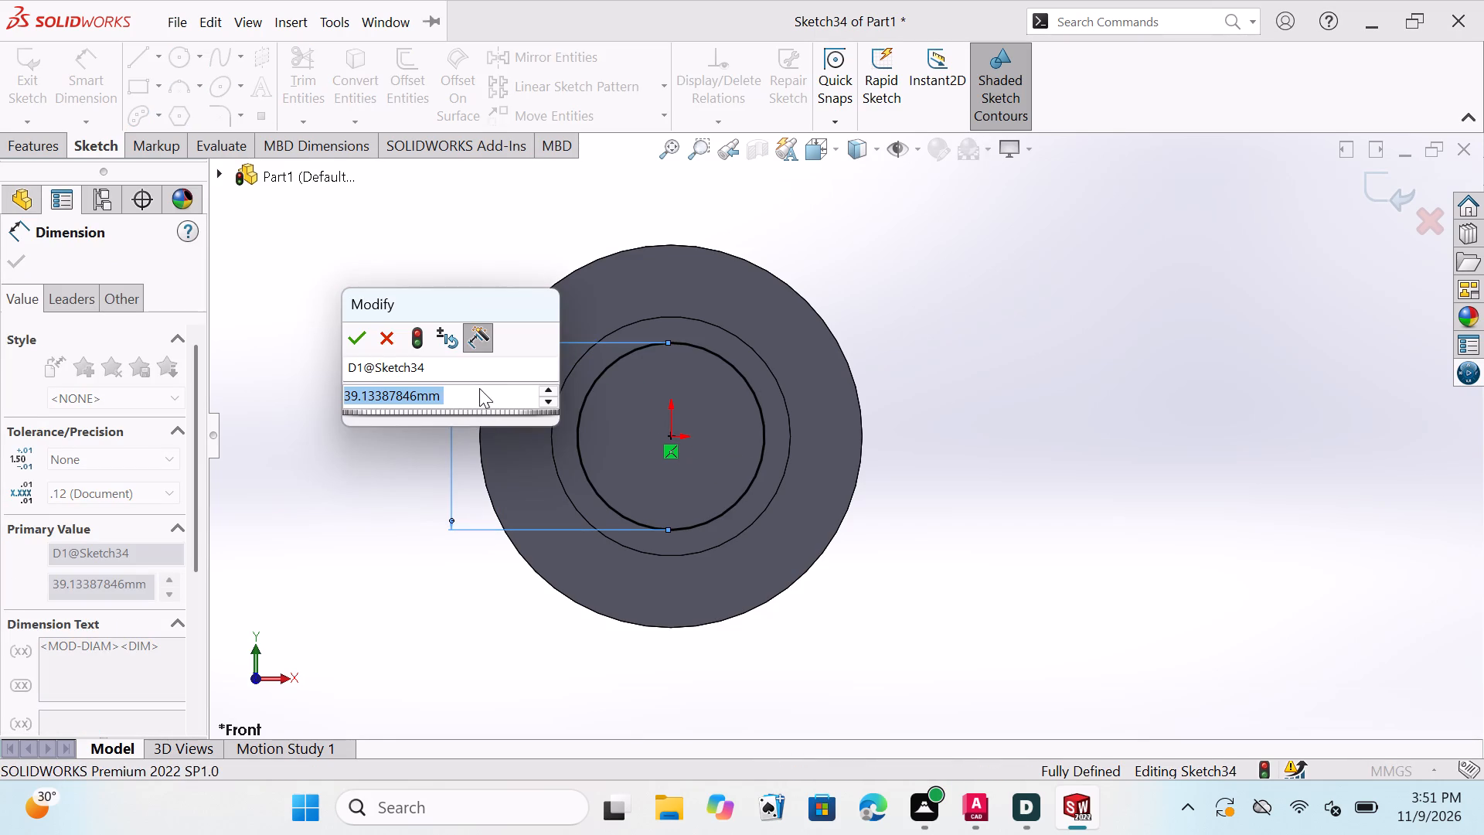
key(BackSpace)
key(BackSpace)
key(BackSpace)
key(BackSpace)
key(BackSpace)
key(BackSpace)
key(BackSpace)
key(BackSpace)
key(BackSpace)
key(BackSpace)
key(BackSpace)
key(BackSpace)
key(BackSpace)
key(BackSpace)
key(BackSpace)
key(BackSpace)
key(BackSpace)
key(BackSpace)
key(BackSpace)
key(BackSpace)
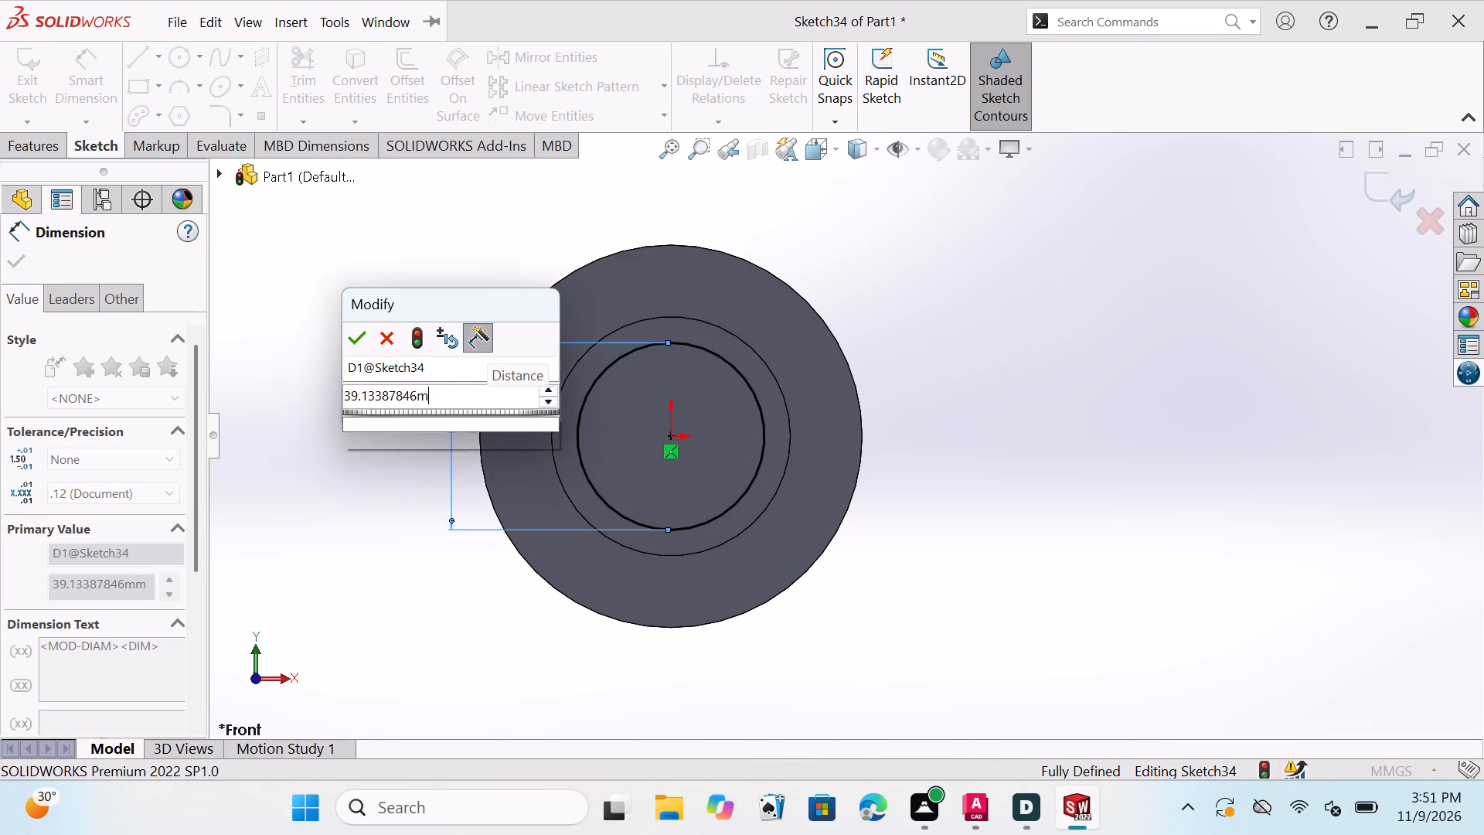
text(40)
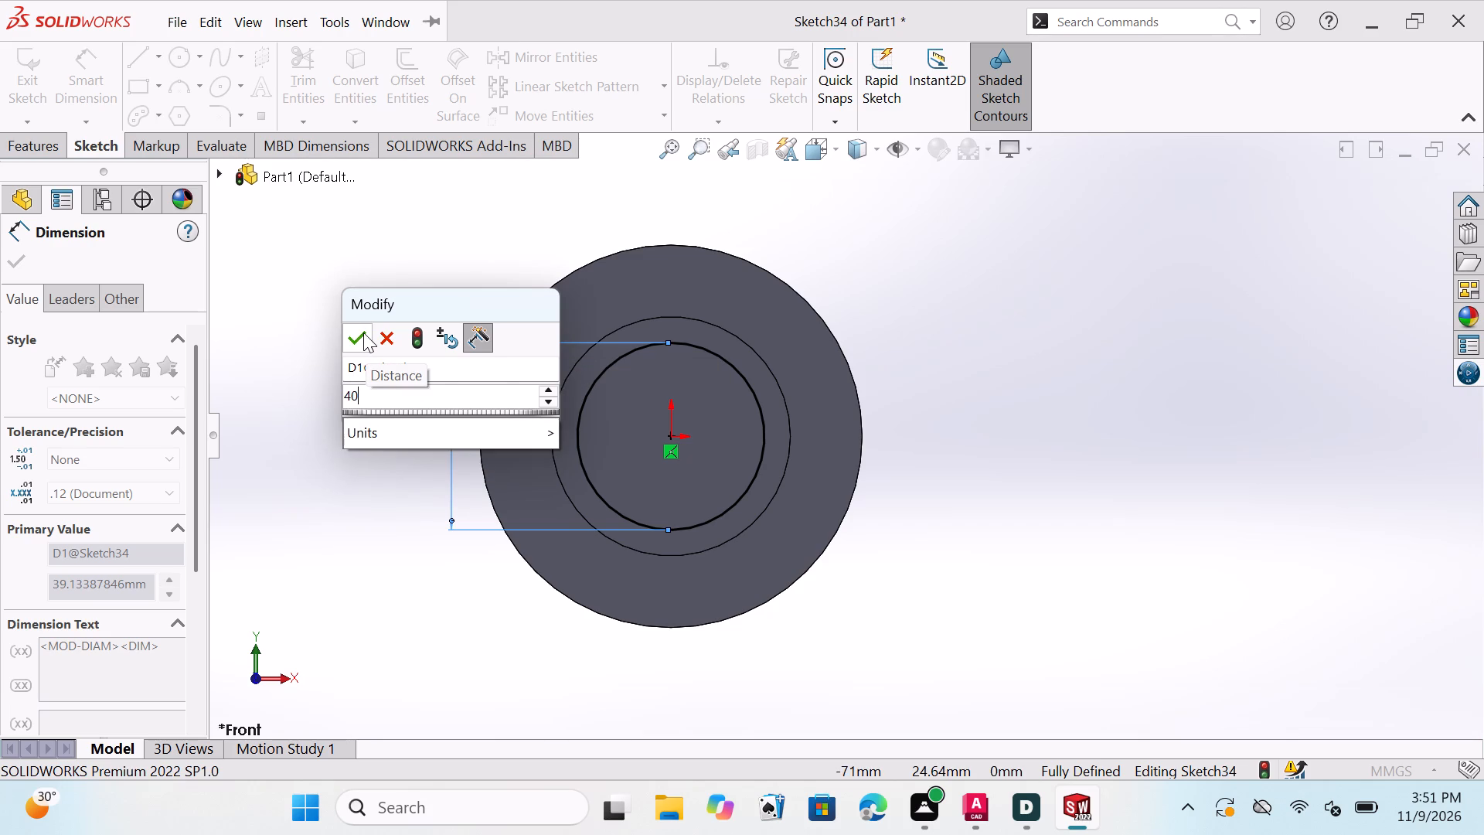
click(363, 332)
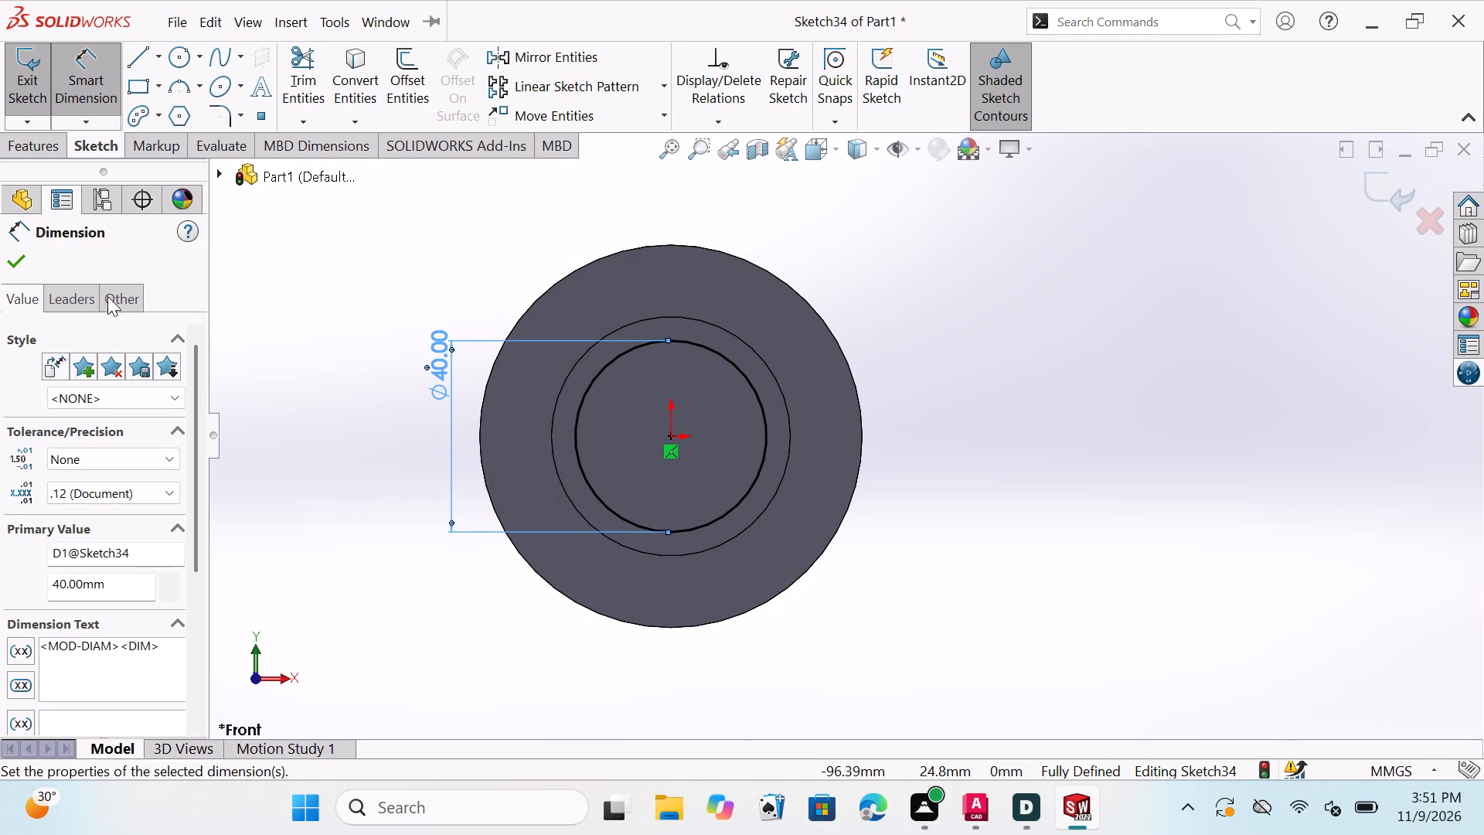
click(23, 259)
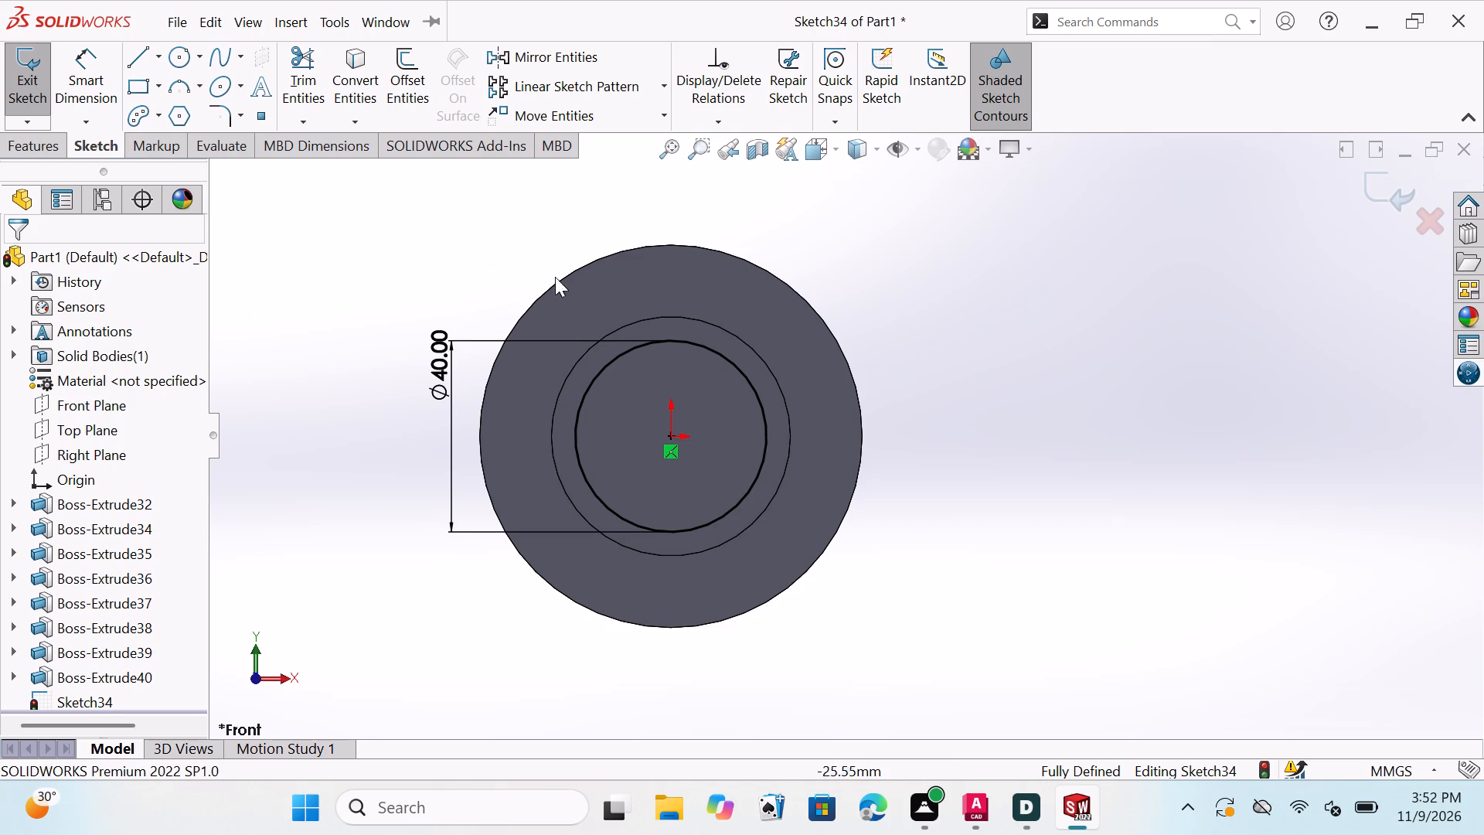
middle_drag(950, 368, 887, 394)
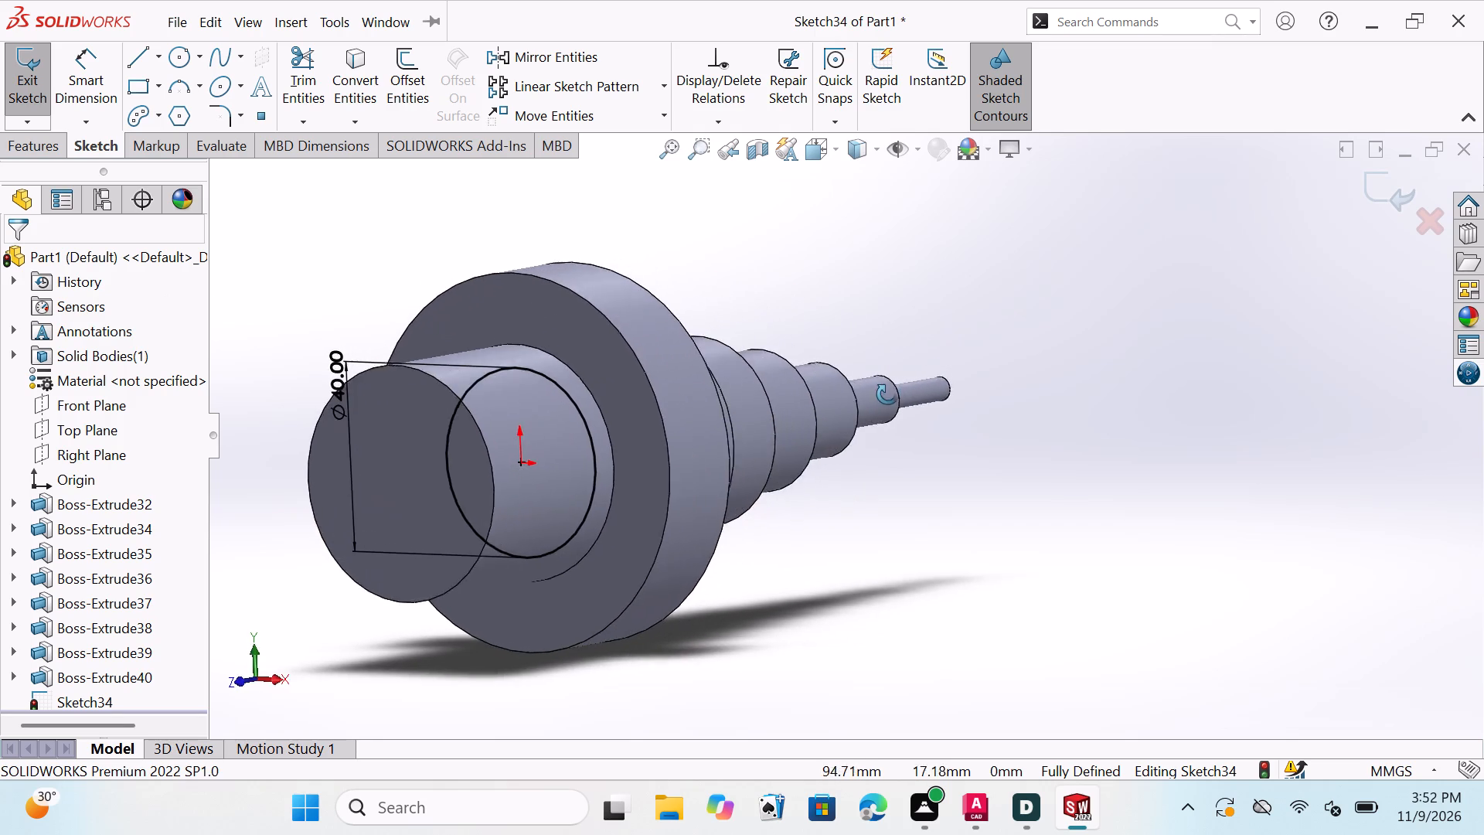
middle_drag(887, 394, 827, 431)
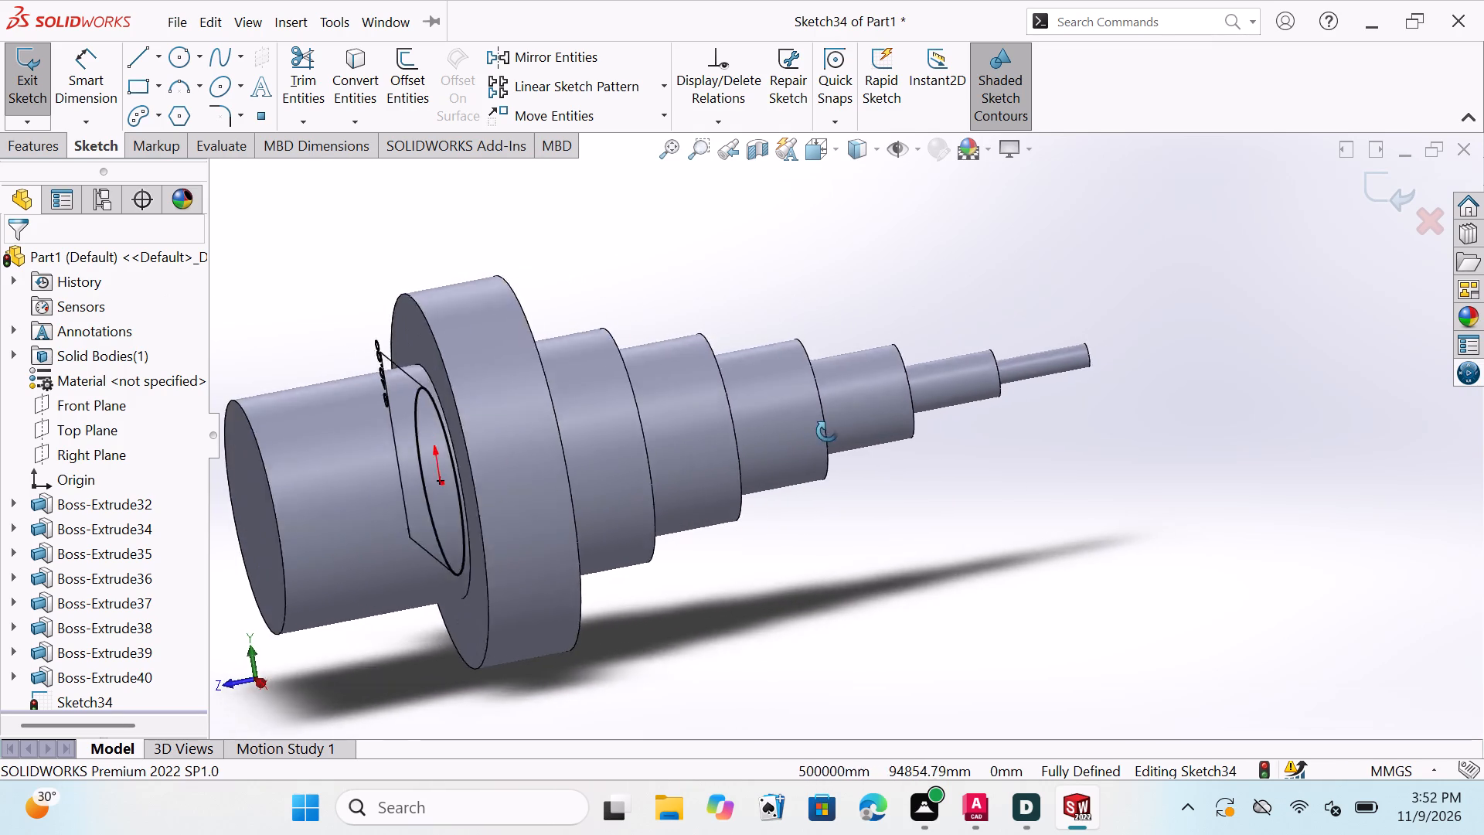
middle_drag(827, 431, 951, 427)
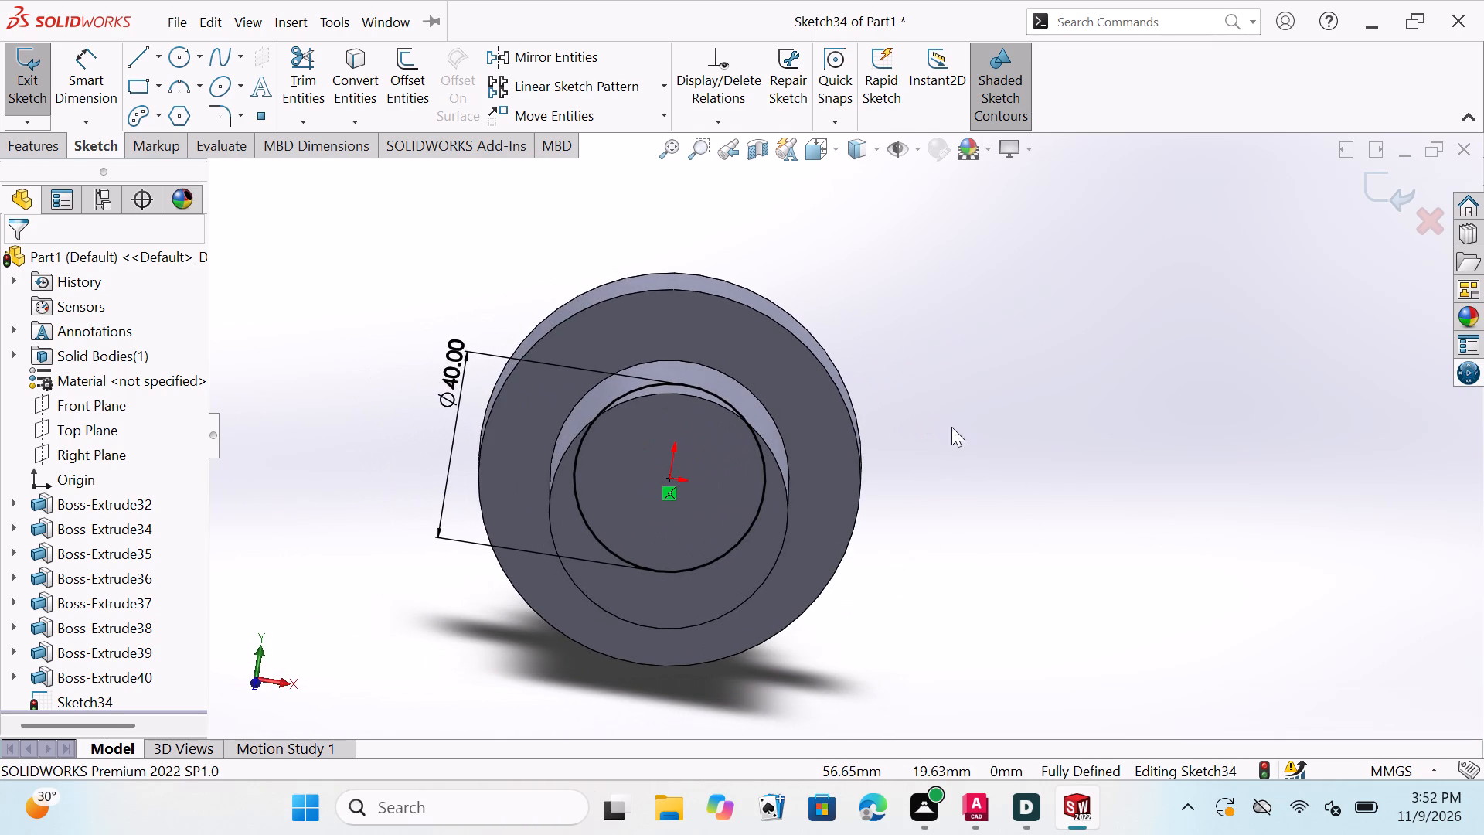
Undo the 40 mm diameter dimension, the circle and its sketch on the disc's front face.
middle_click(705, 465)
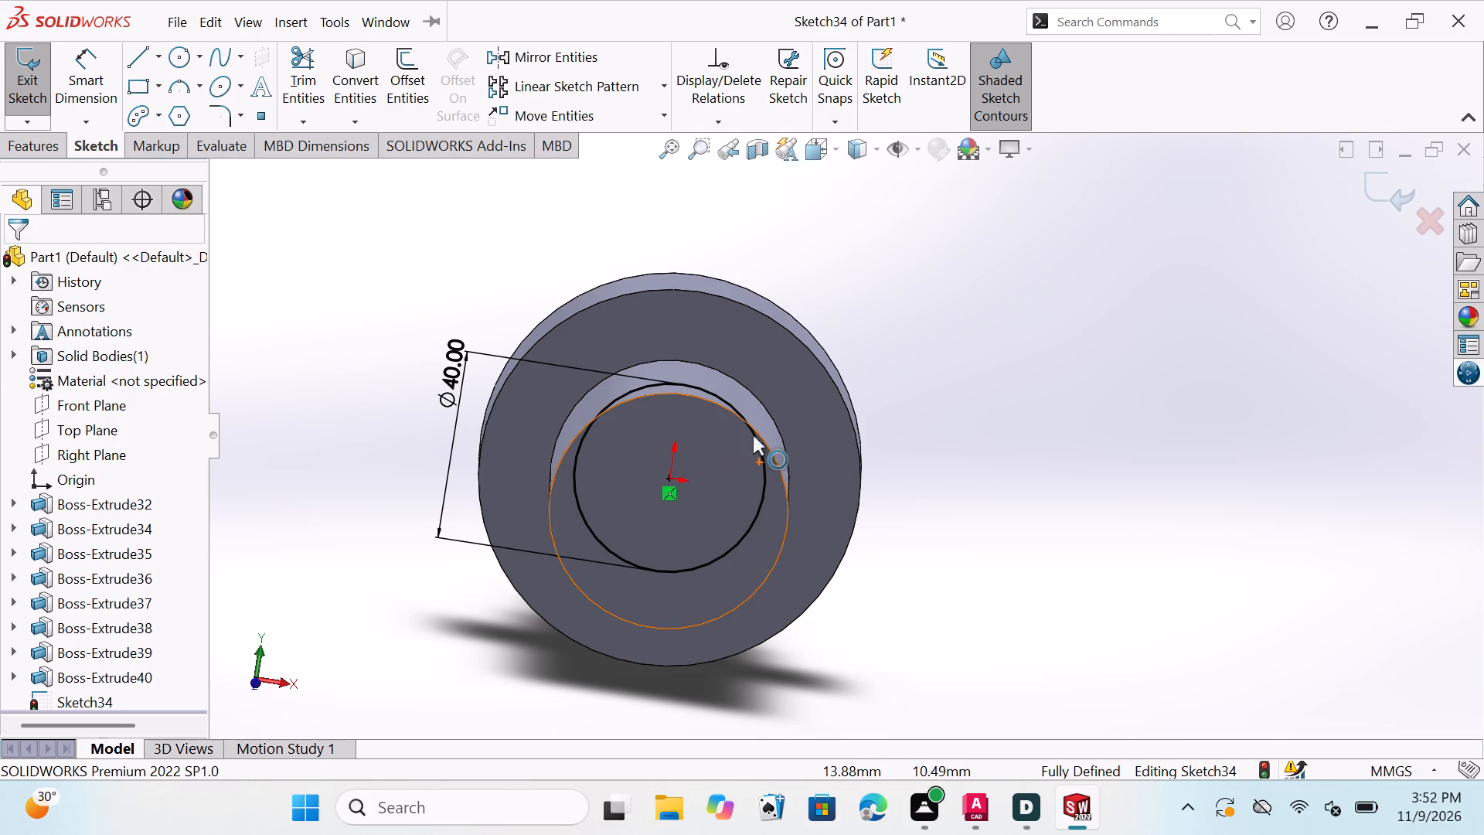
key(ctrl+z)
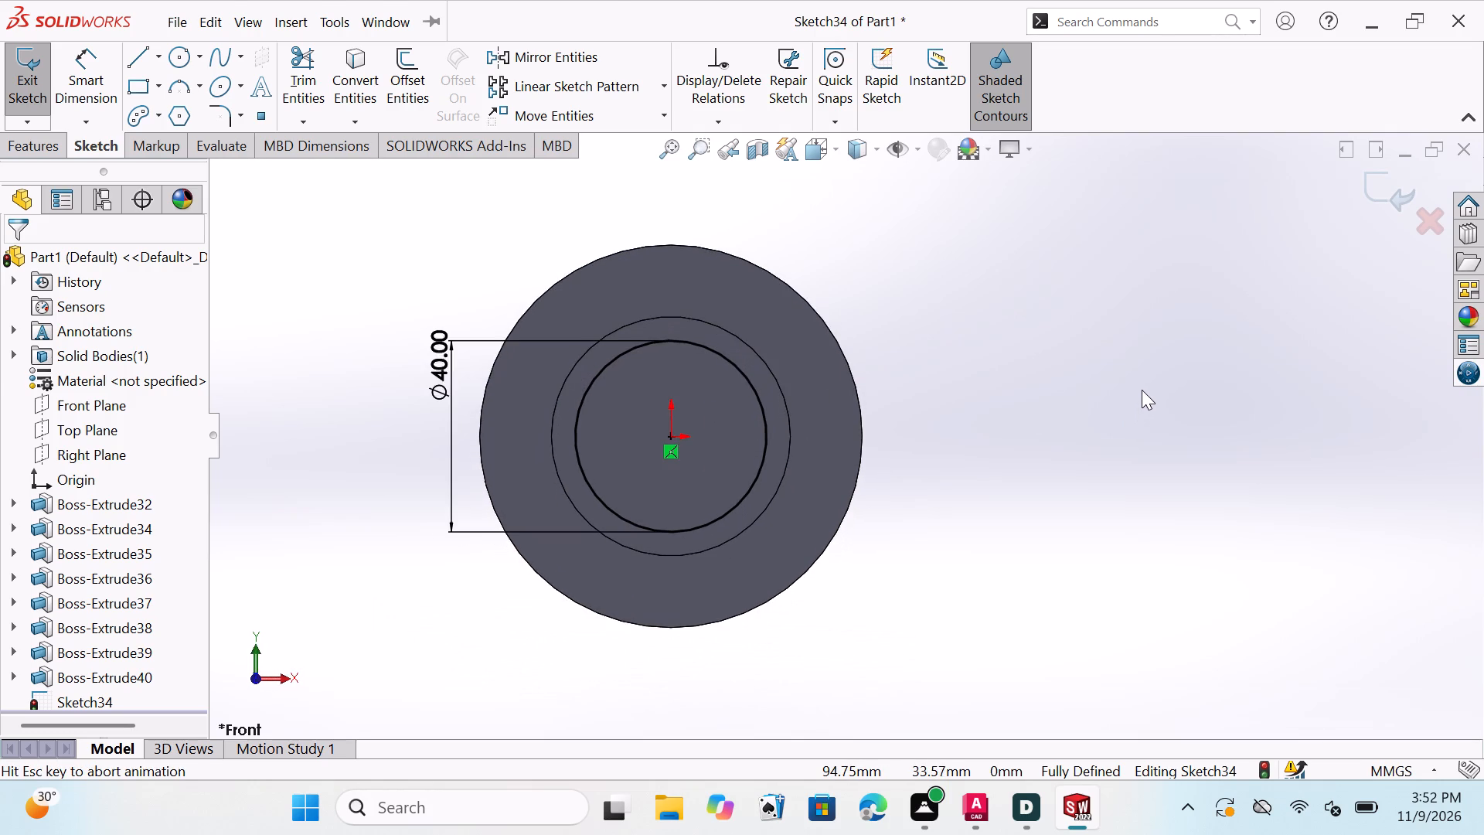
key(ctrl+z)
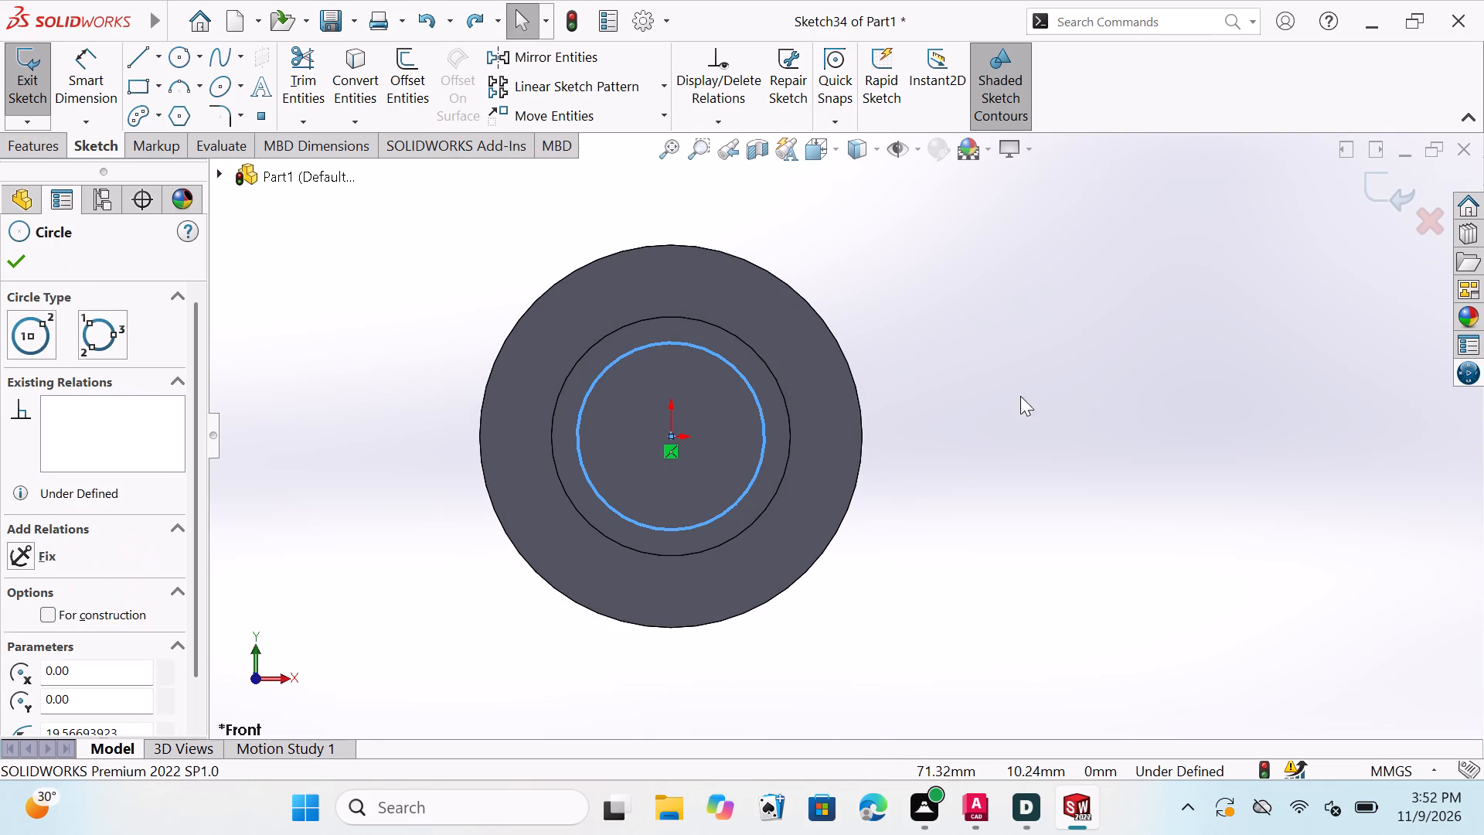
middle_drag(1029, 404, 951, 415)
key(ctrl+z)
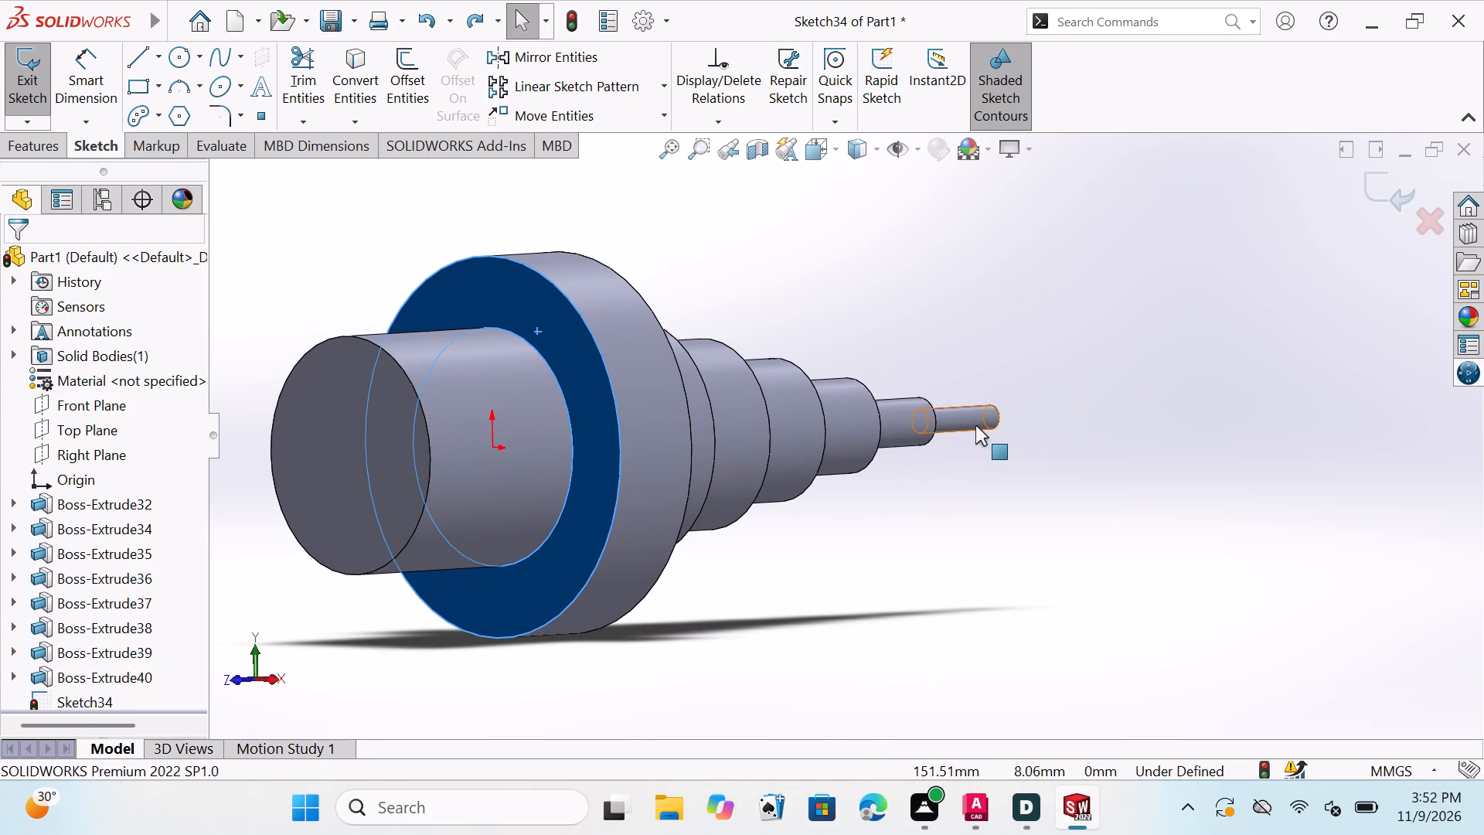
key(ctrl+z)
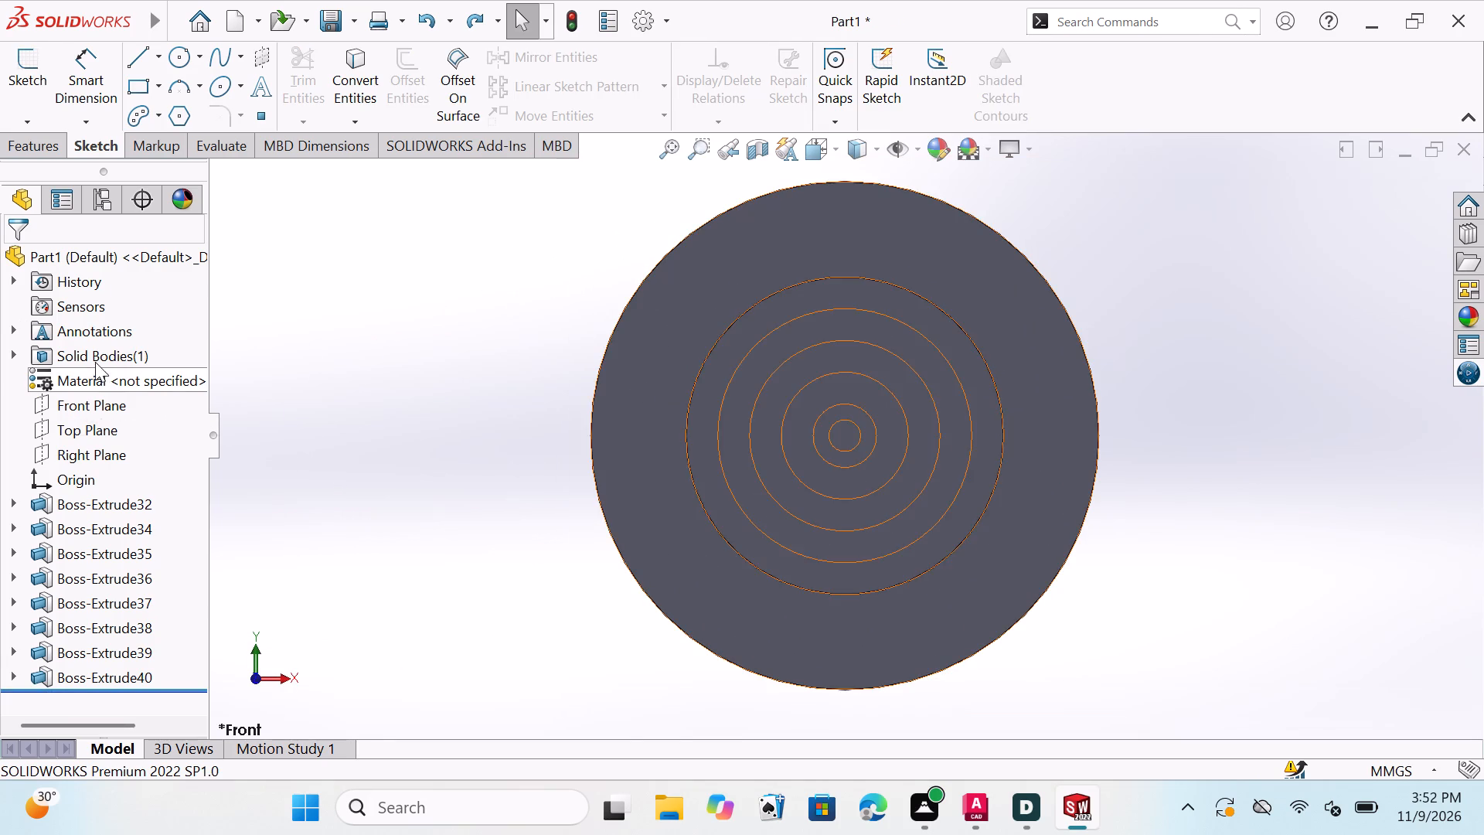
Sketch a circle of about 16.6 mm radius on the end face of the 50 mm front boss, centred on the origin.
double_click(93, 396)
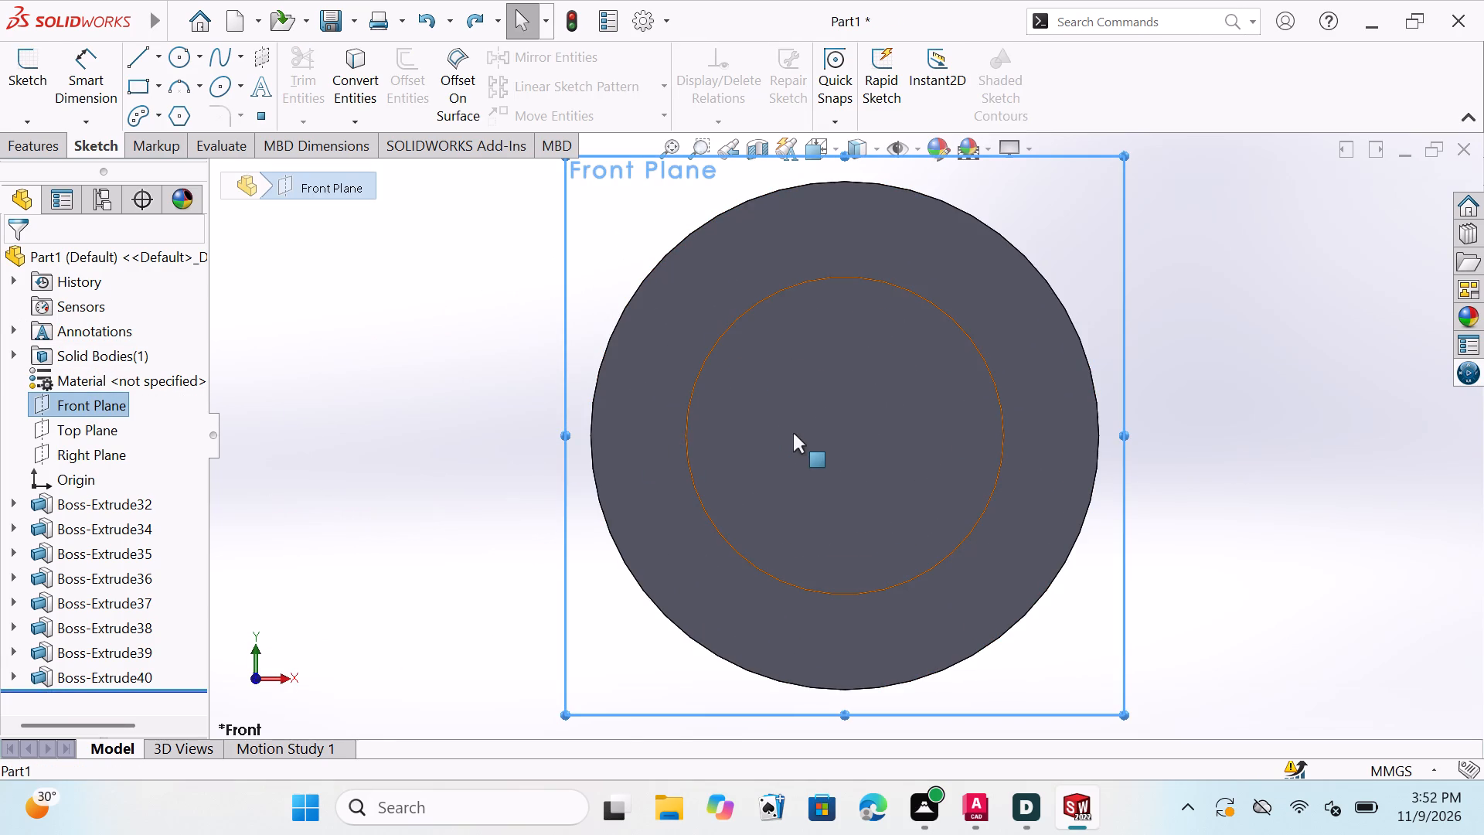
click(175, 53)
click(911, 435)
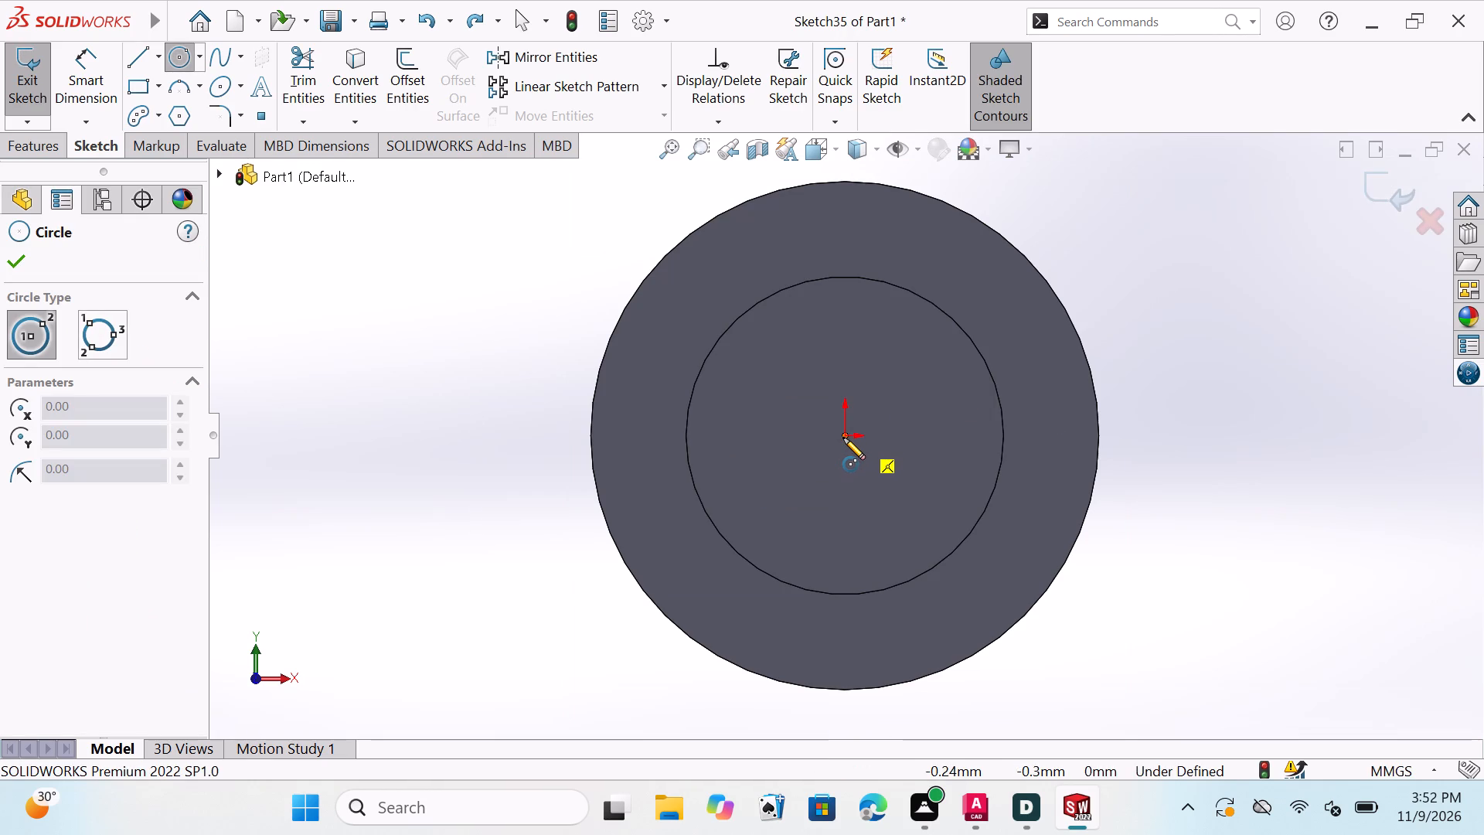
click(846, 436)
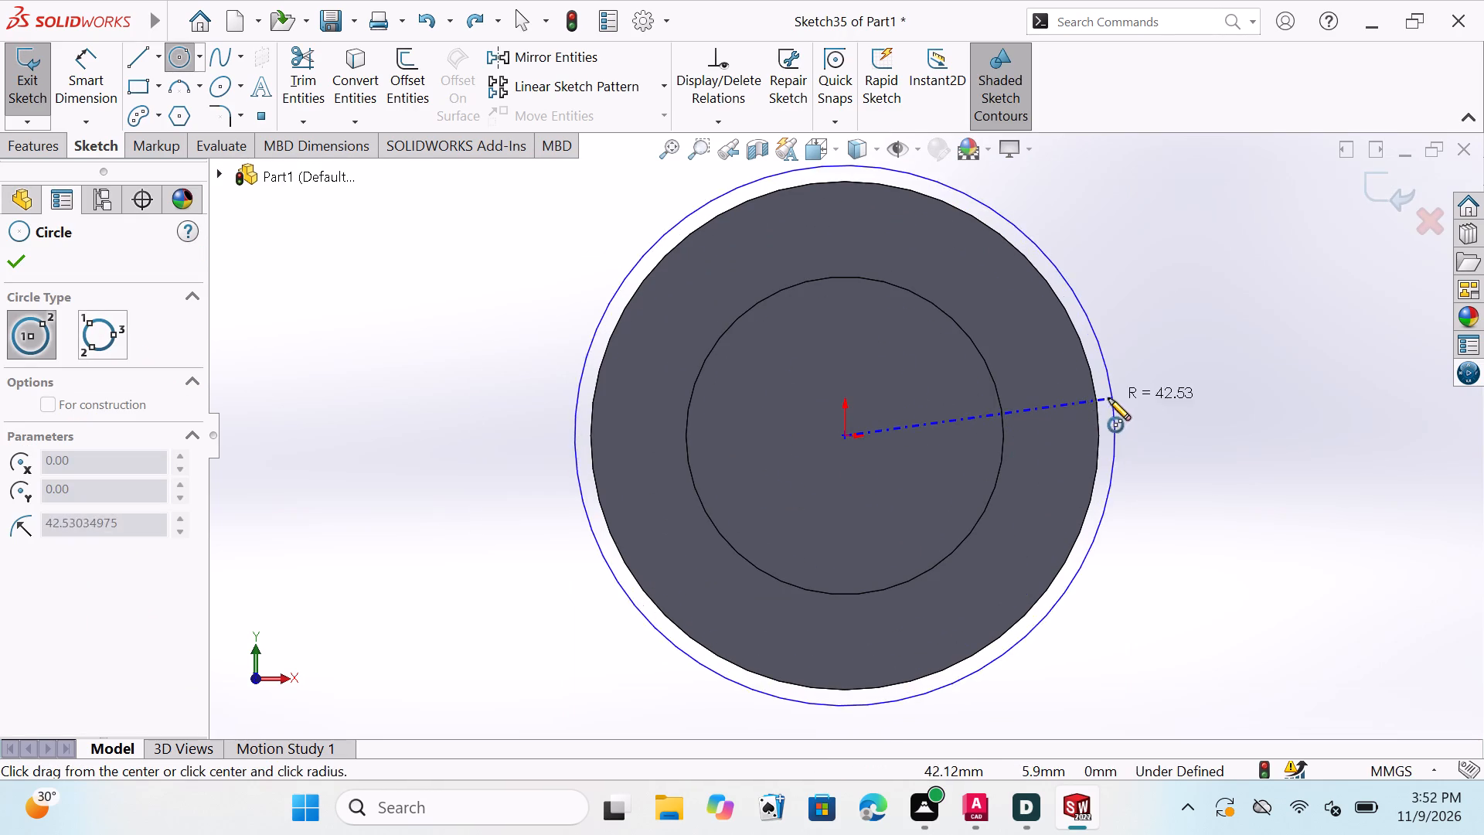
click(947, 408)
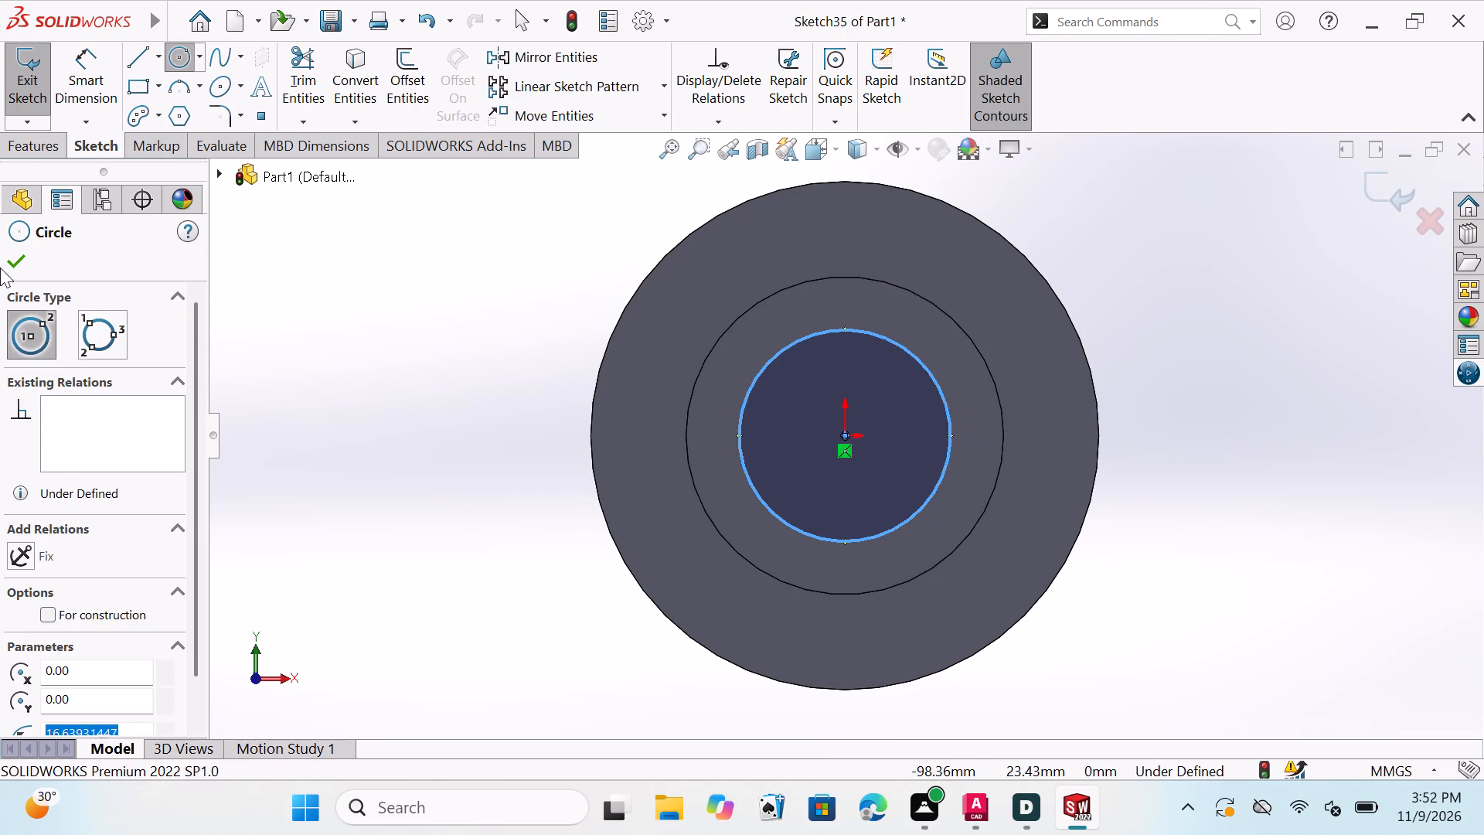
double_click(12, 250)
Dimension the circle on the front boss's end face with a diameter of 40 mm.
double_click(70, 72)
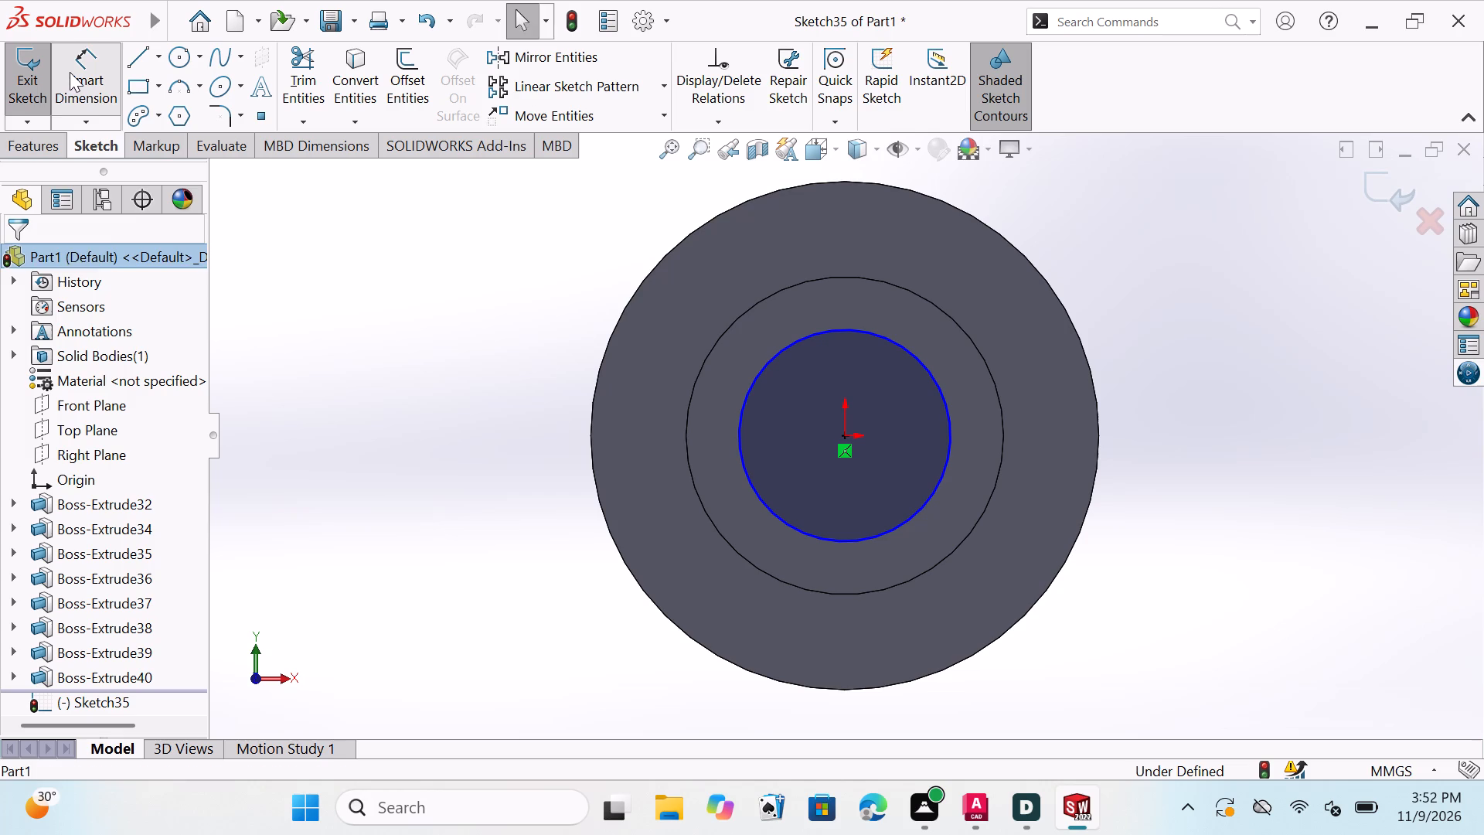
double_click(787, 347)
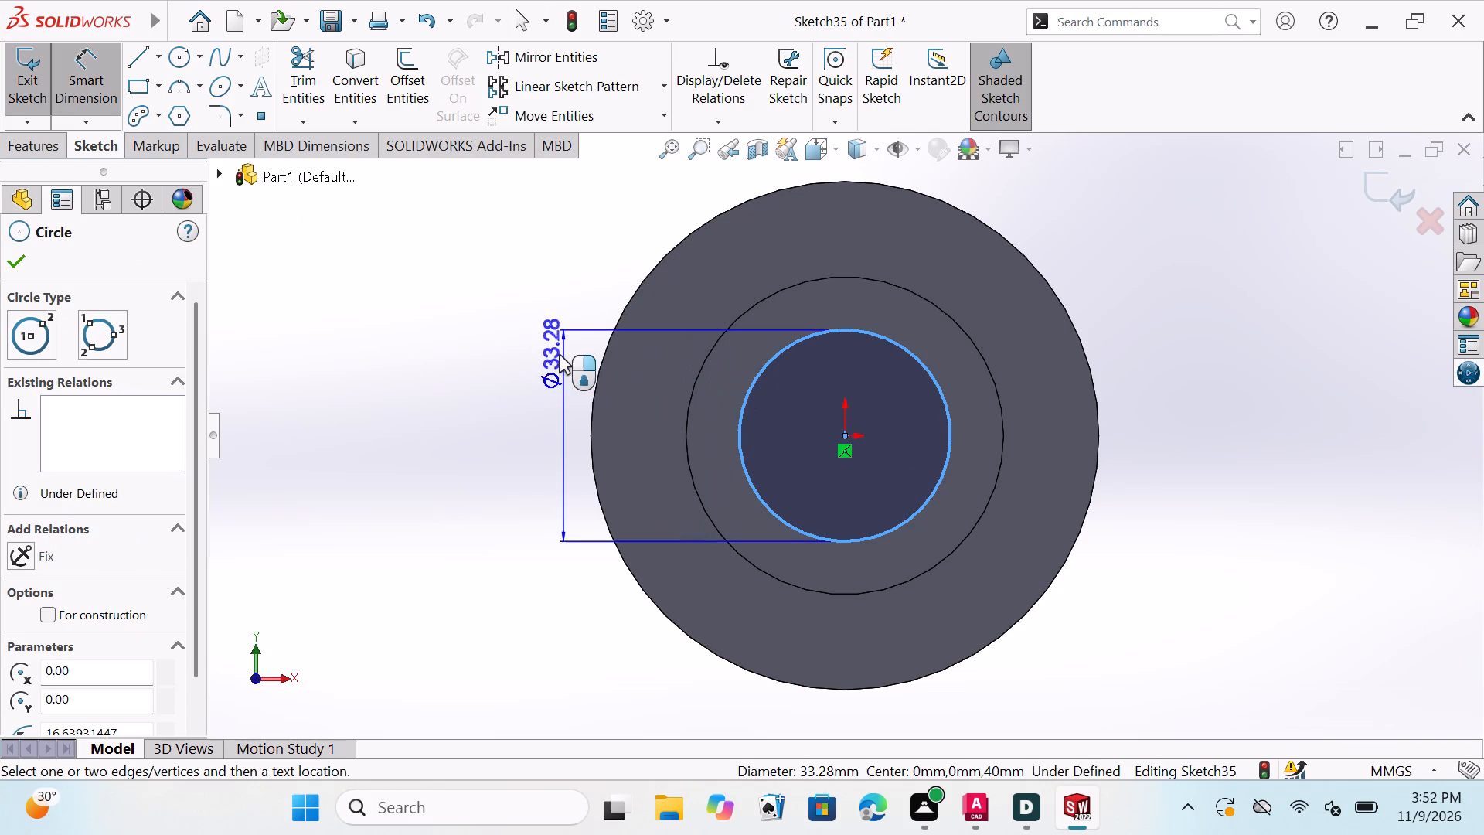
click(490, 337)
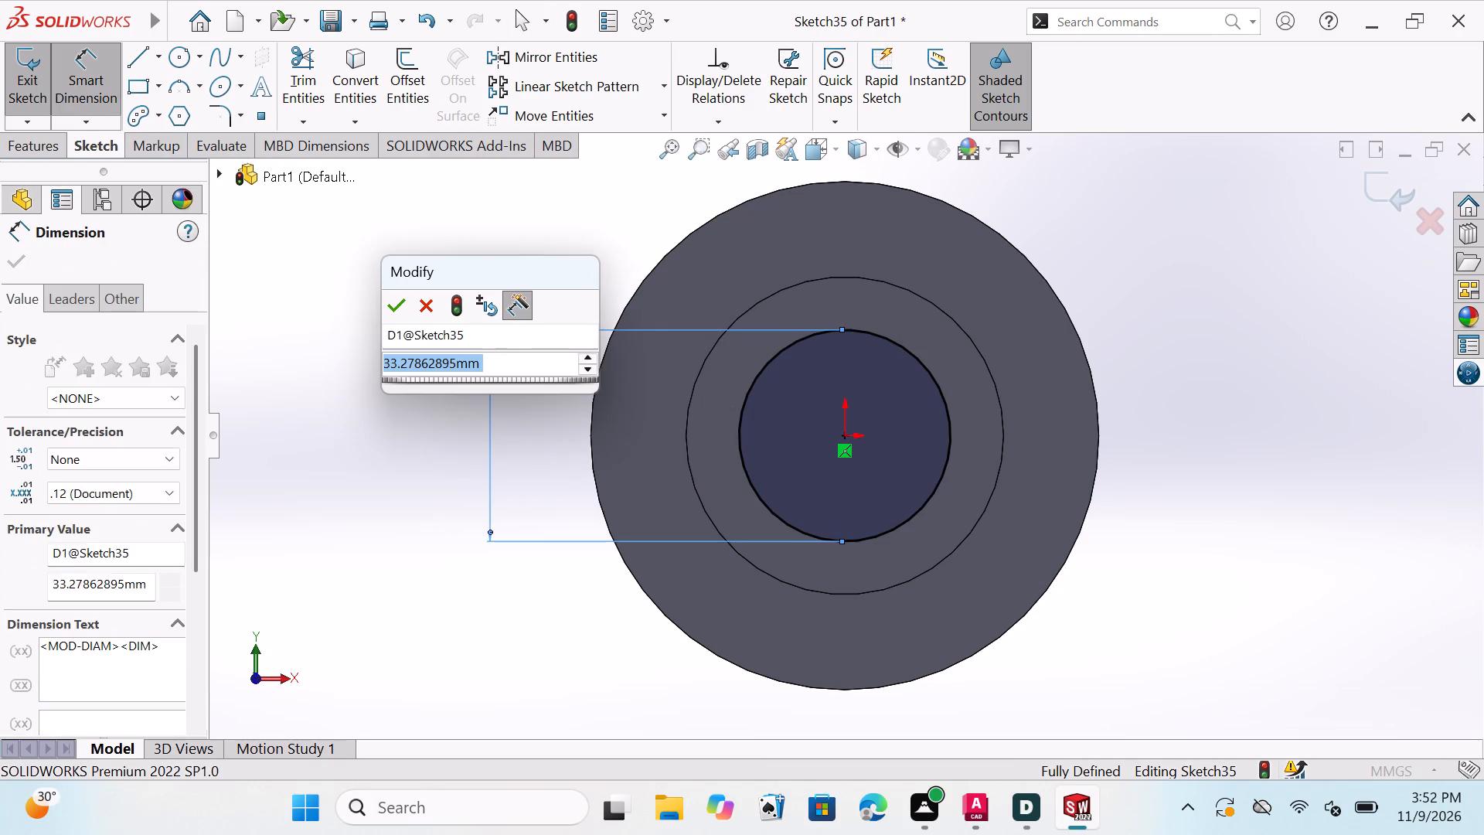
double_click(509, 369)
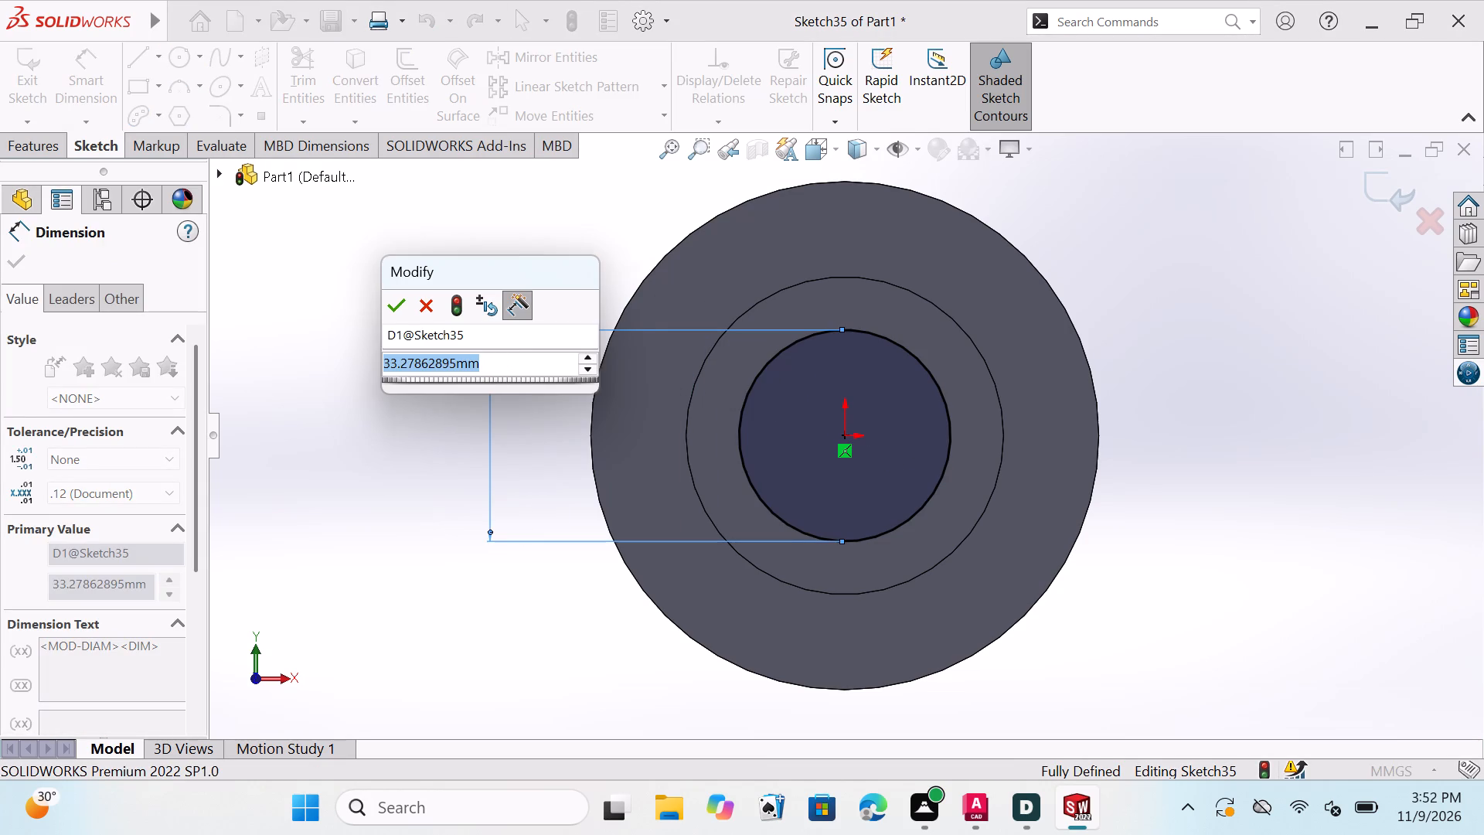
key(BackSpace)
key(BackSpace)
key(BackSpace)
key(BackSpace)
key(BackSpace)
key(BackSpace)
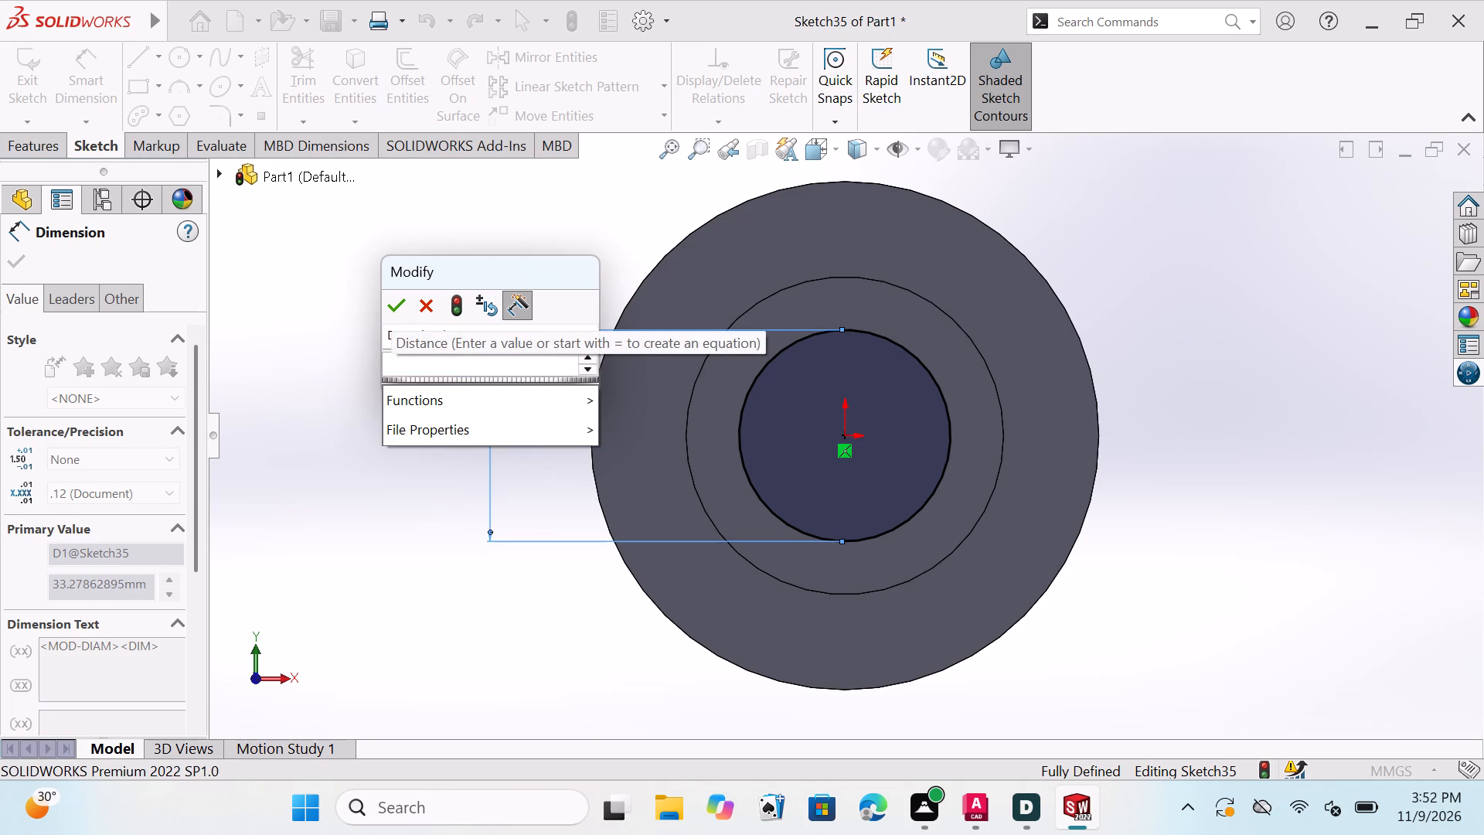
key(4)
key(0)
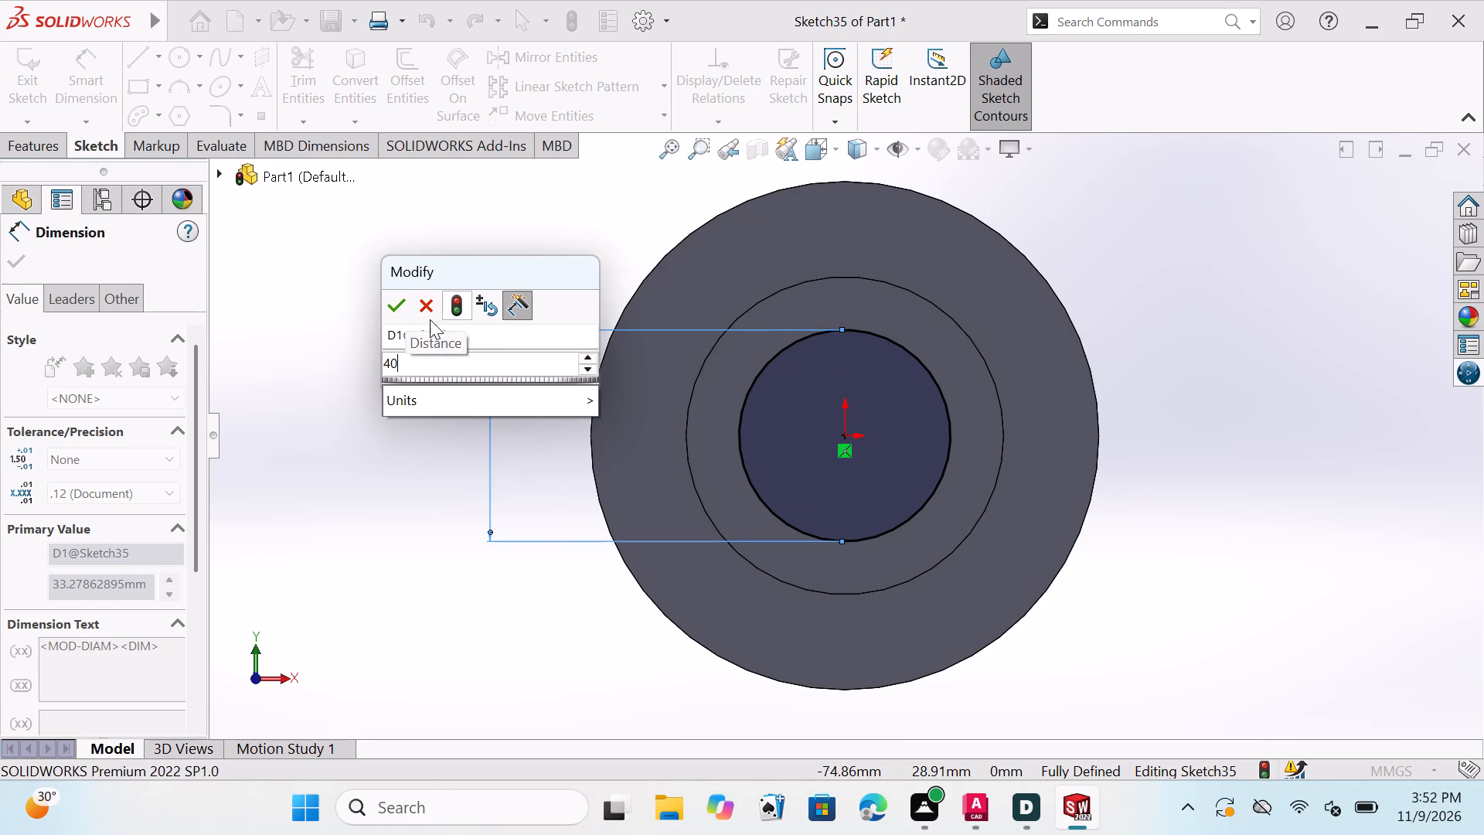
double_click(391, 304)
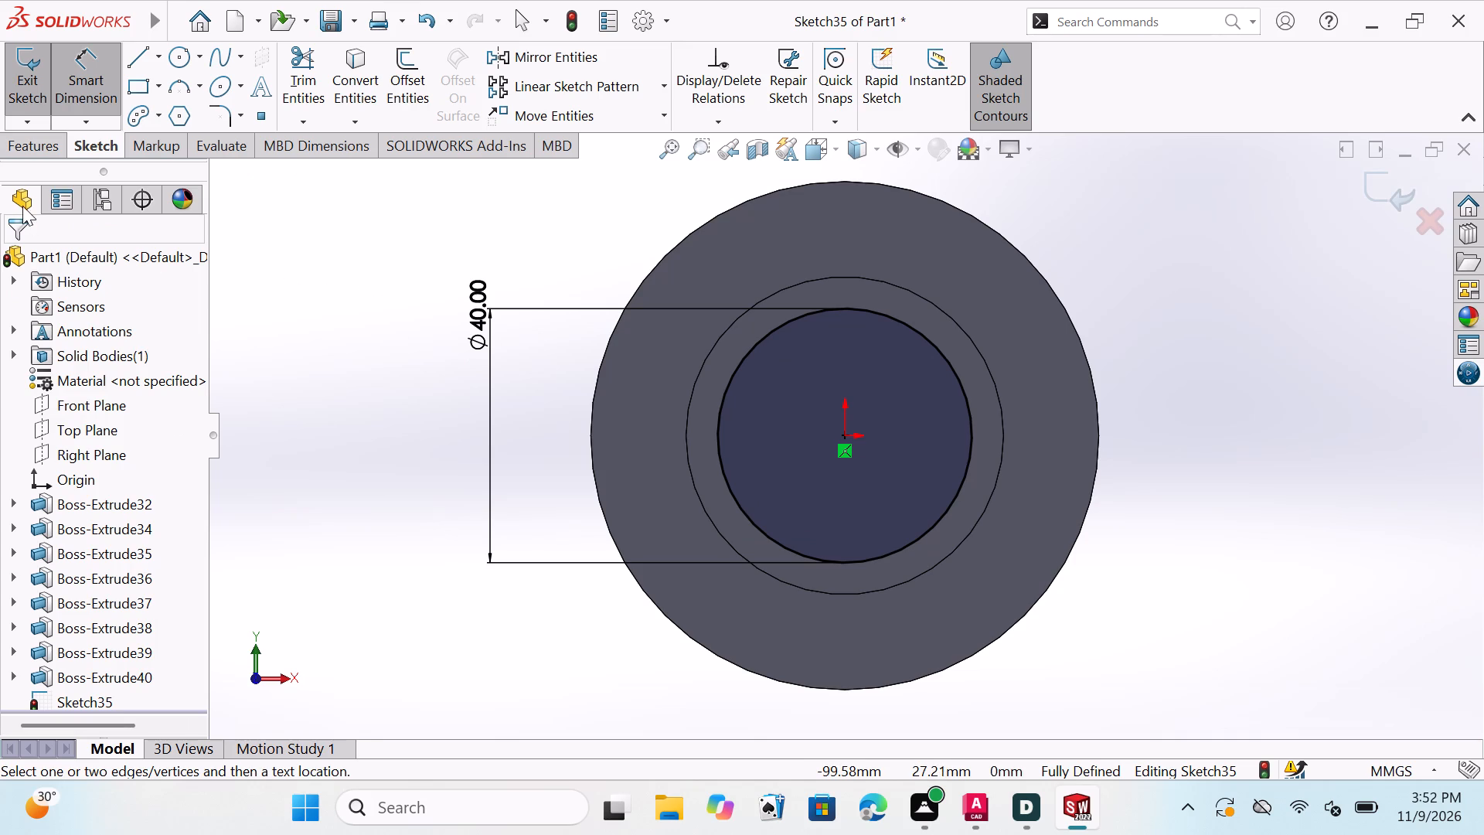
double_click(92, 145)
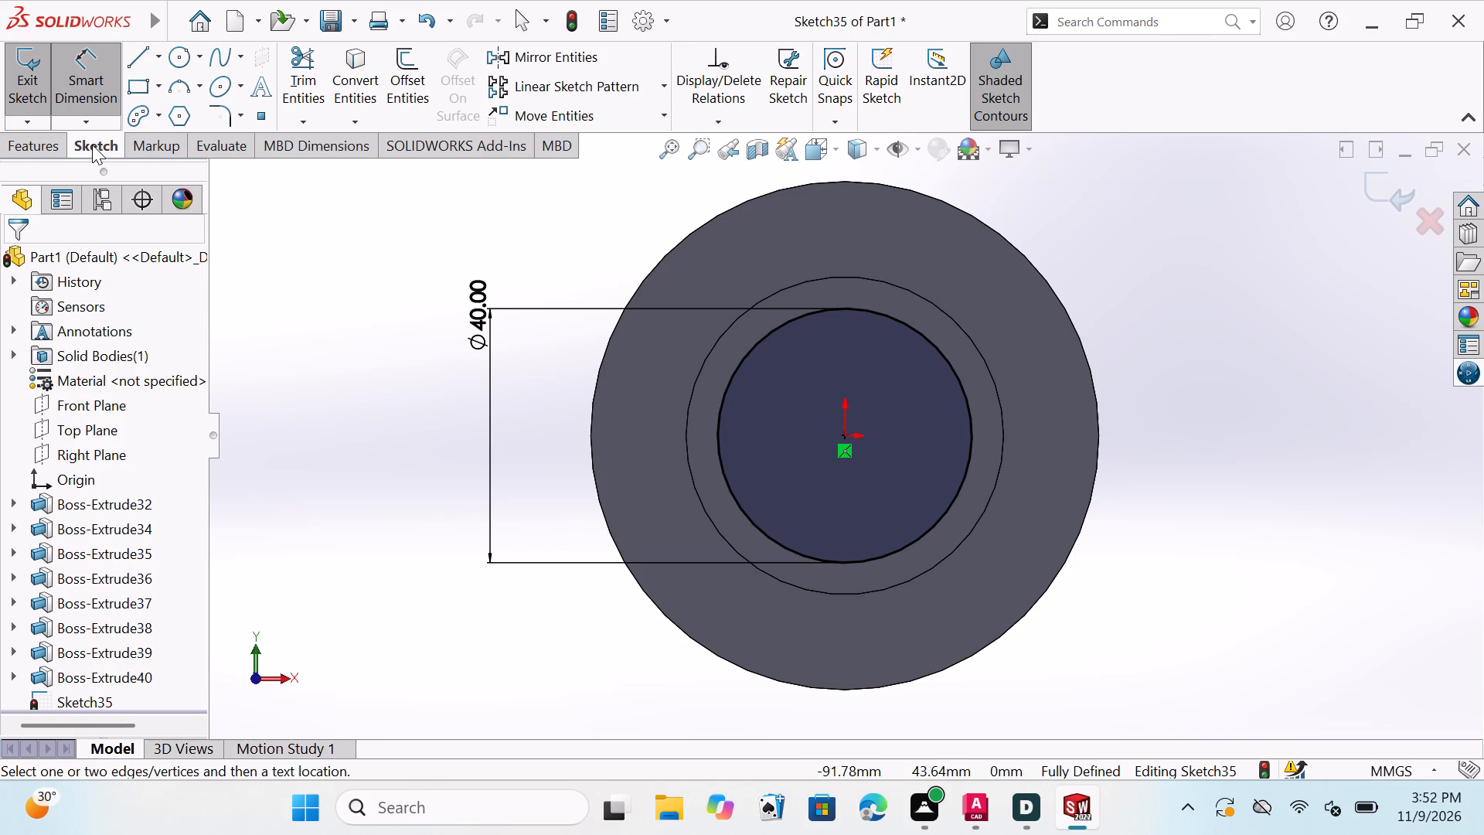
click(107, 137)
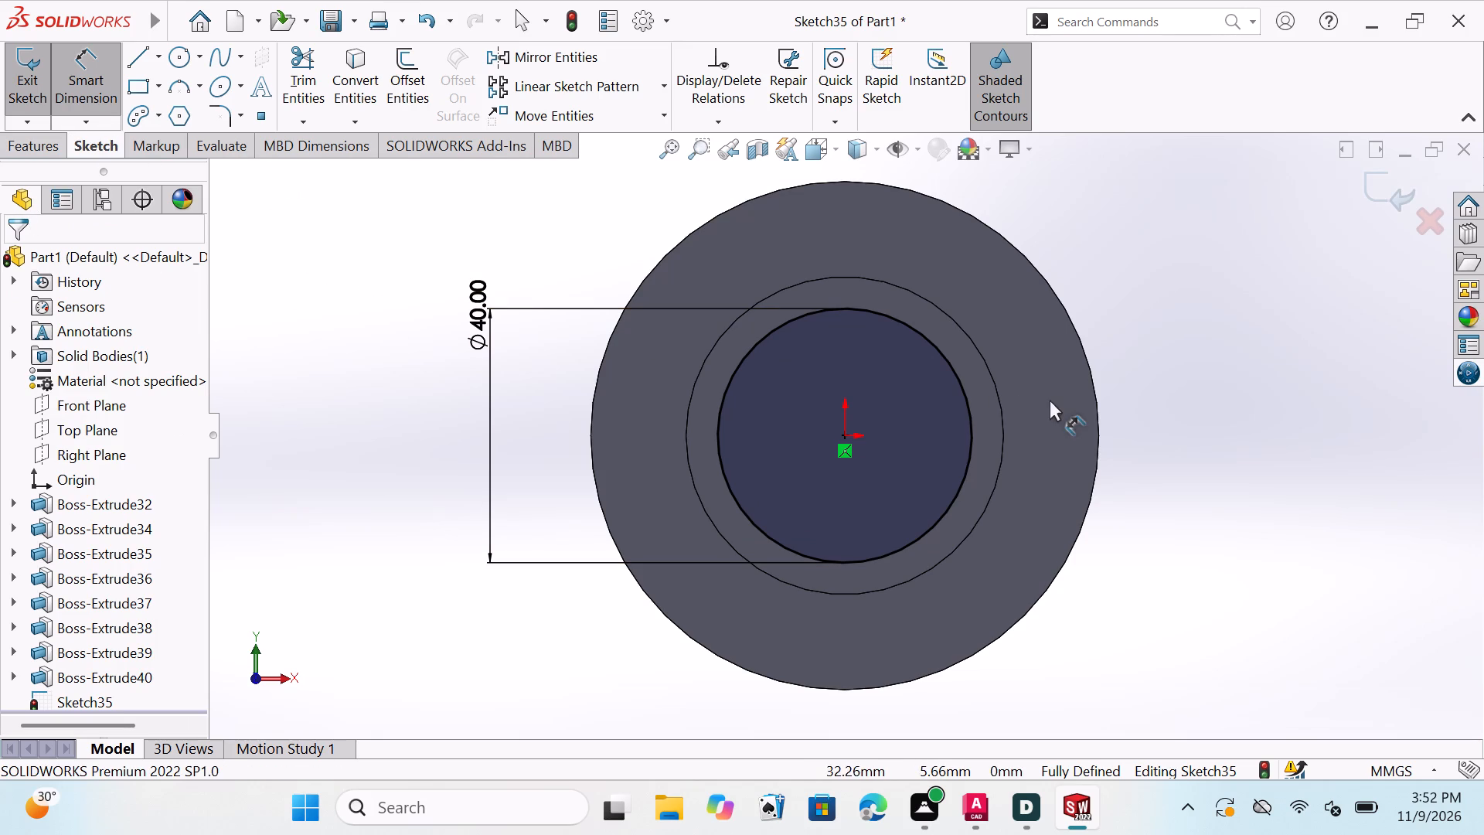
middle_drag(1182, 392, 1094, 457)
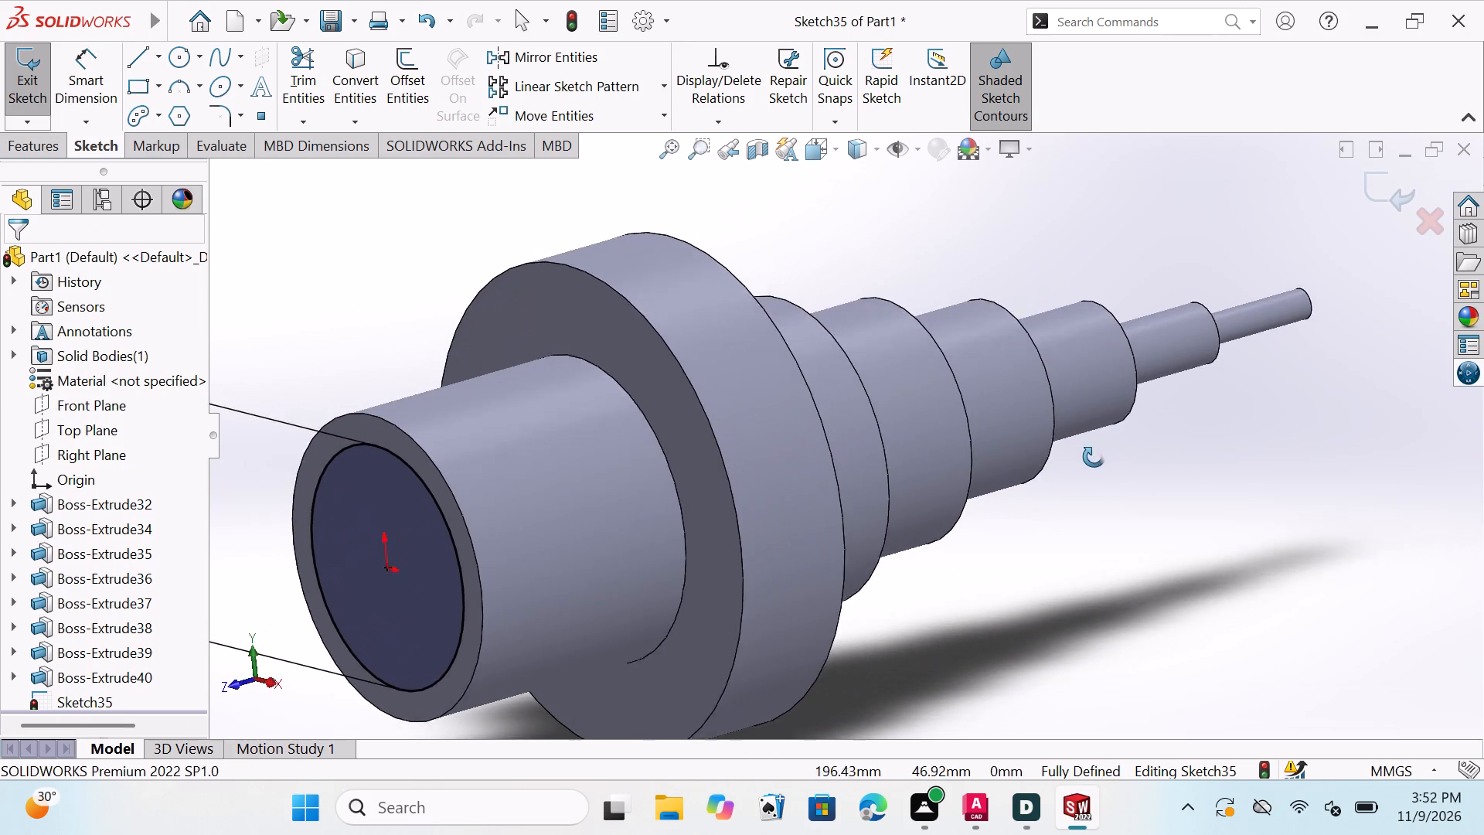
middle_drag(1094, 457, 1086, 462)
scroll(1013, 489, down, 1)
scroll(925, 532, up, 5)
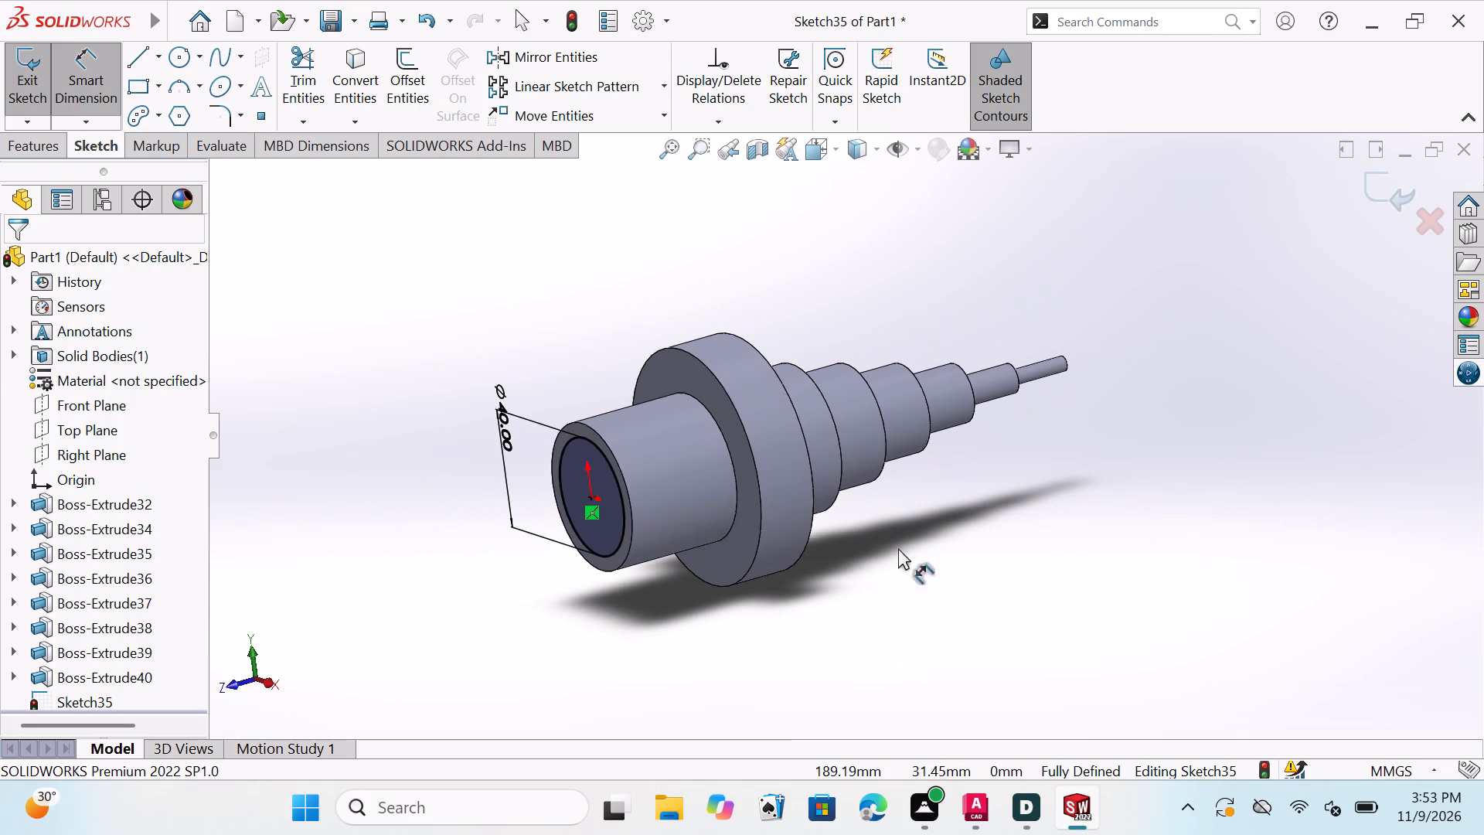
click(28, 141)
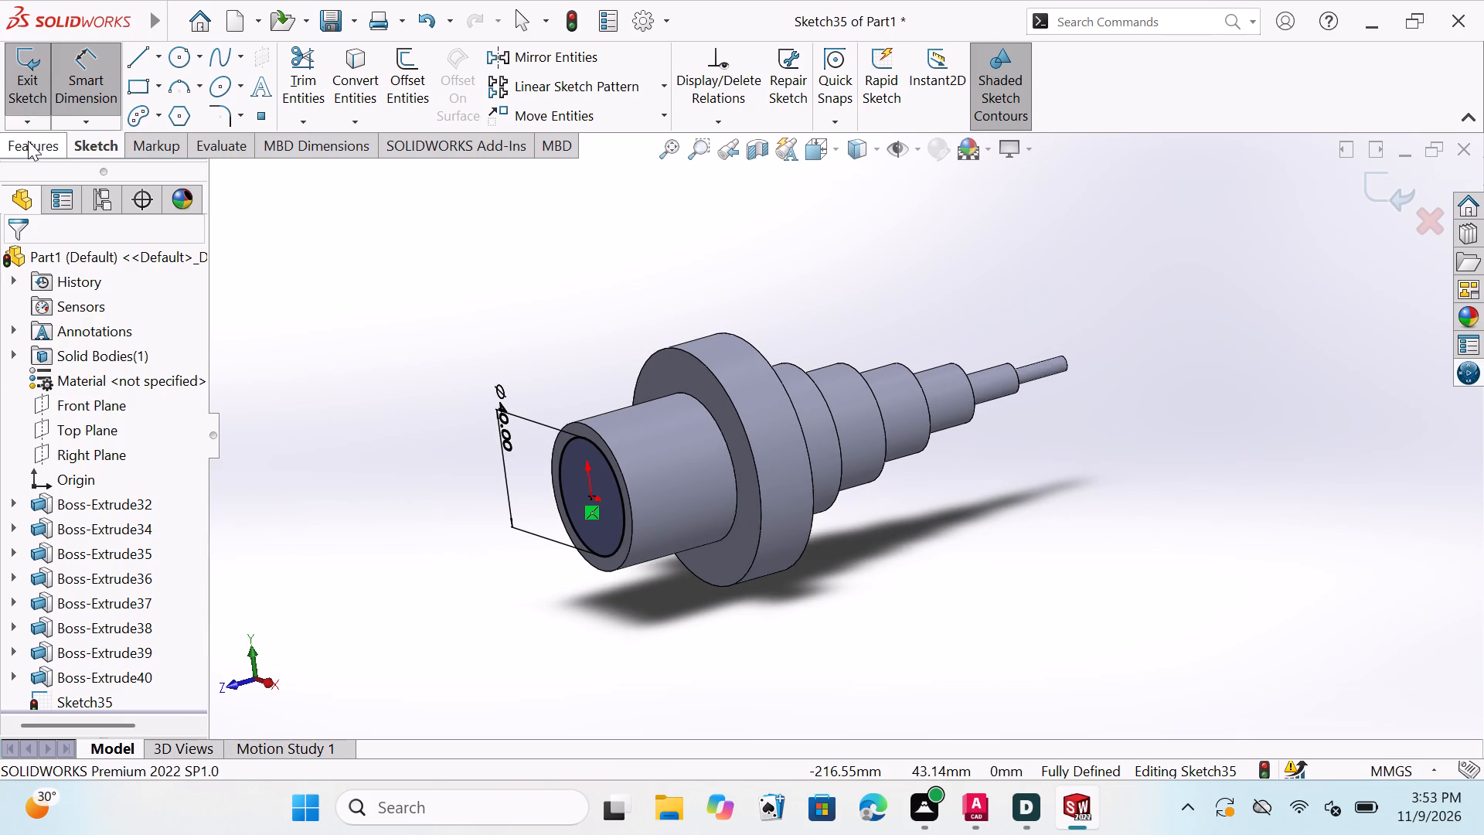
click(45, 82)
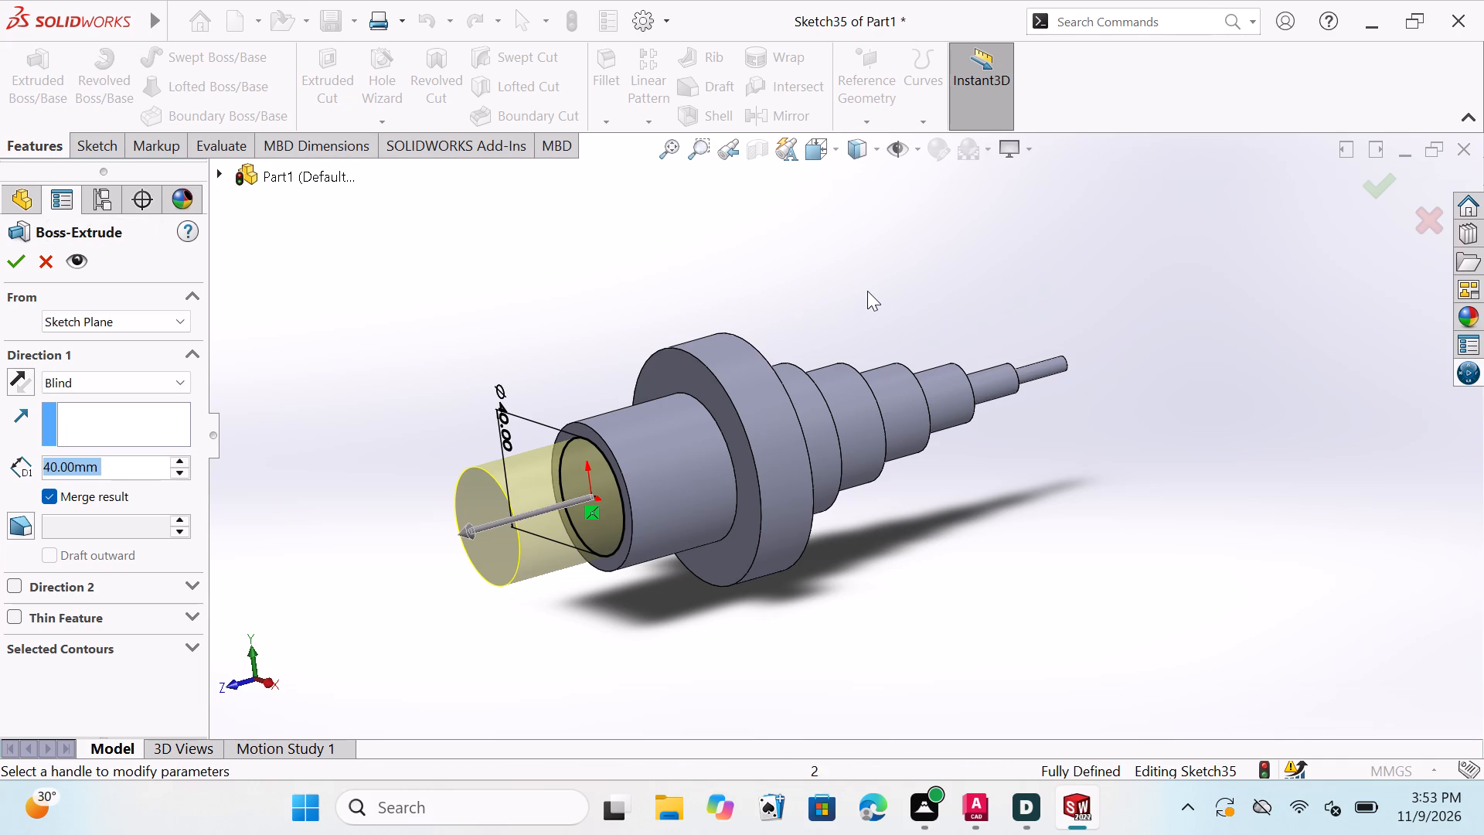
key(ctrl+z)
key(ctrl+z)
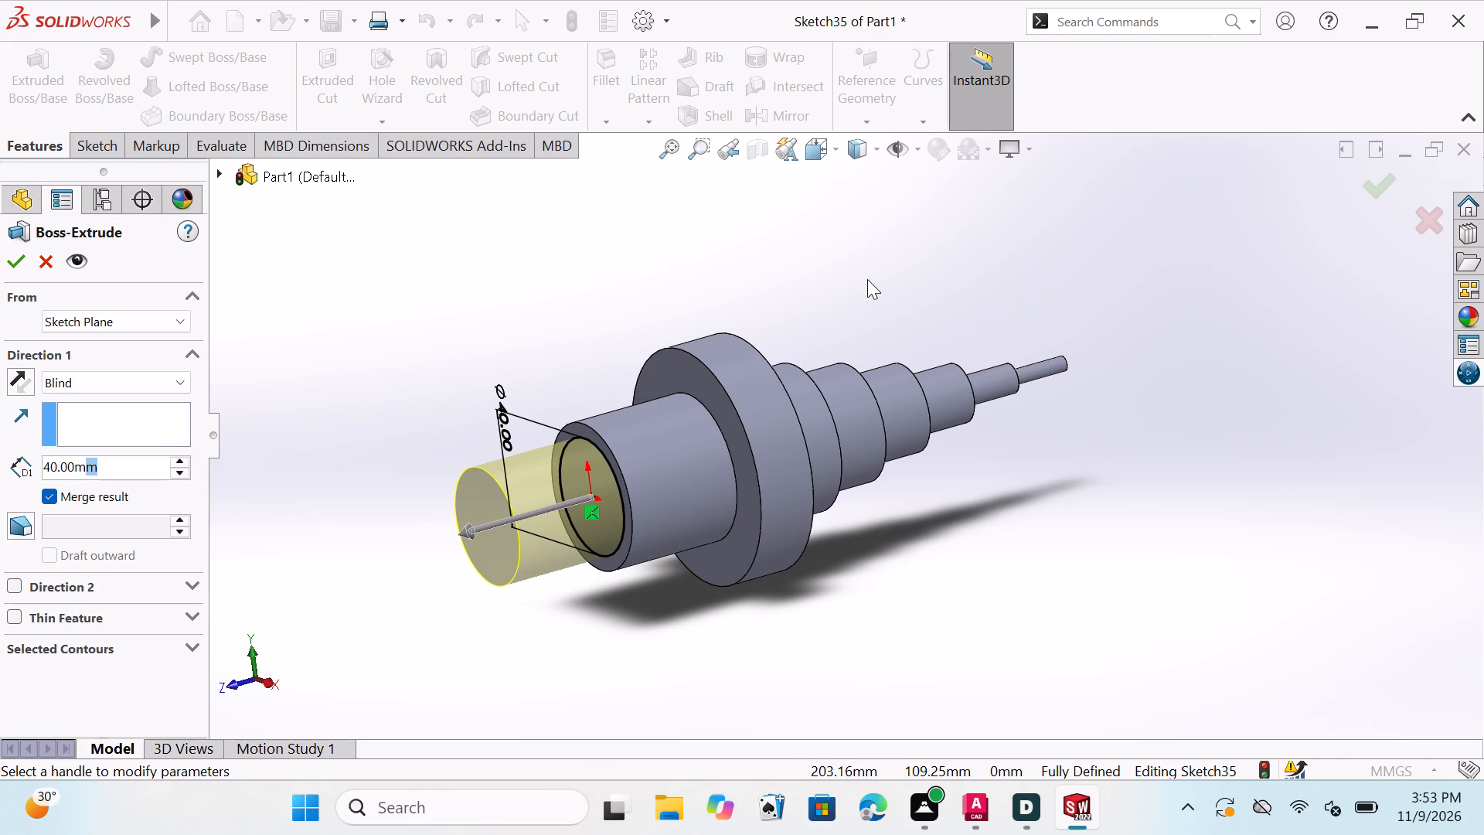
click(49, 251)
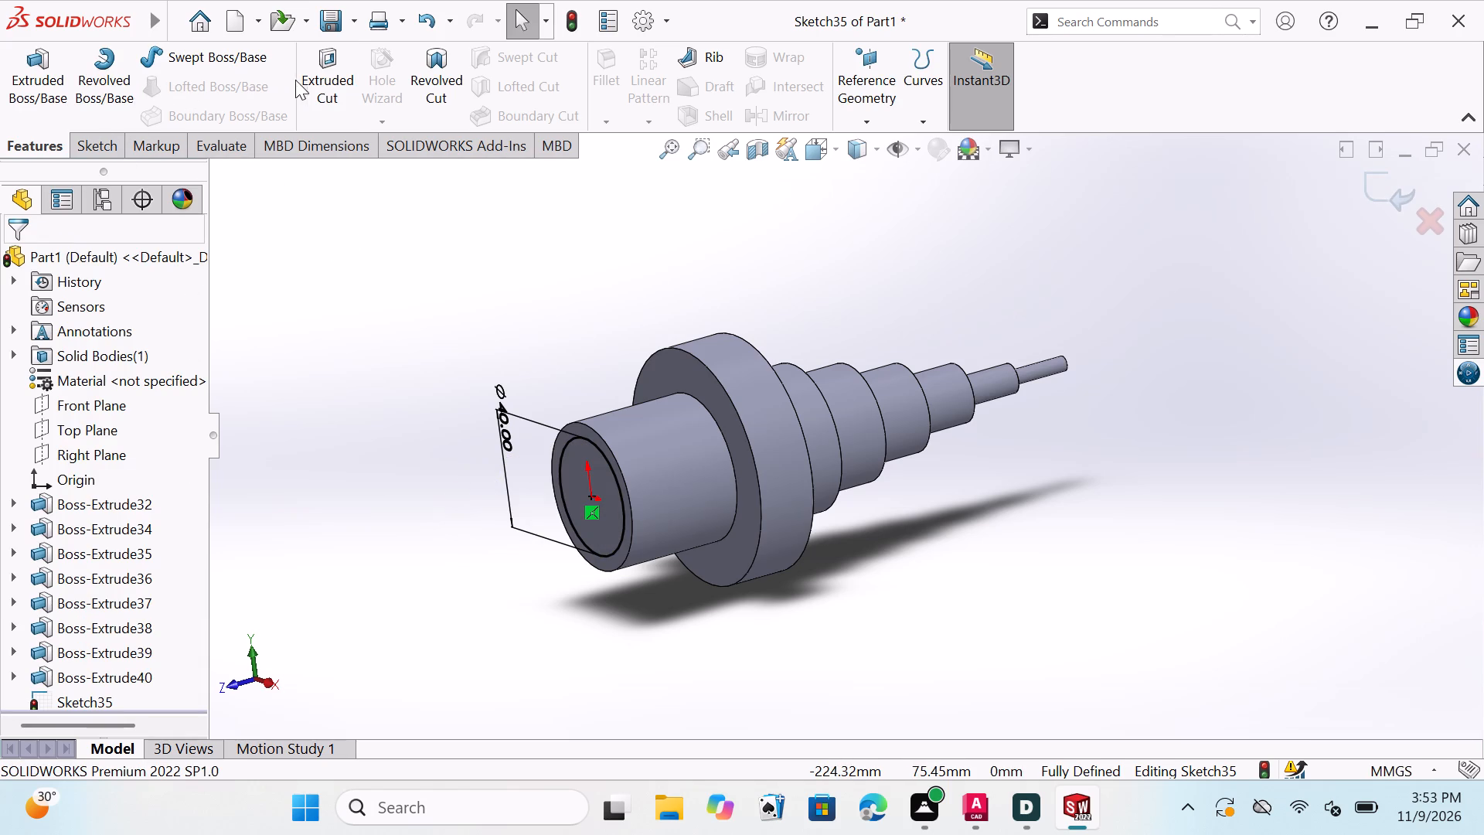
Cut-extrude the 40 mm circle as a blind bore 40 mm deep into the front boss.
double_click(338, 81)
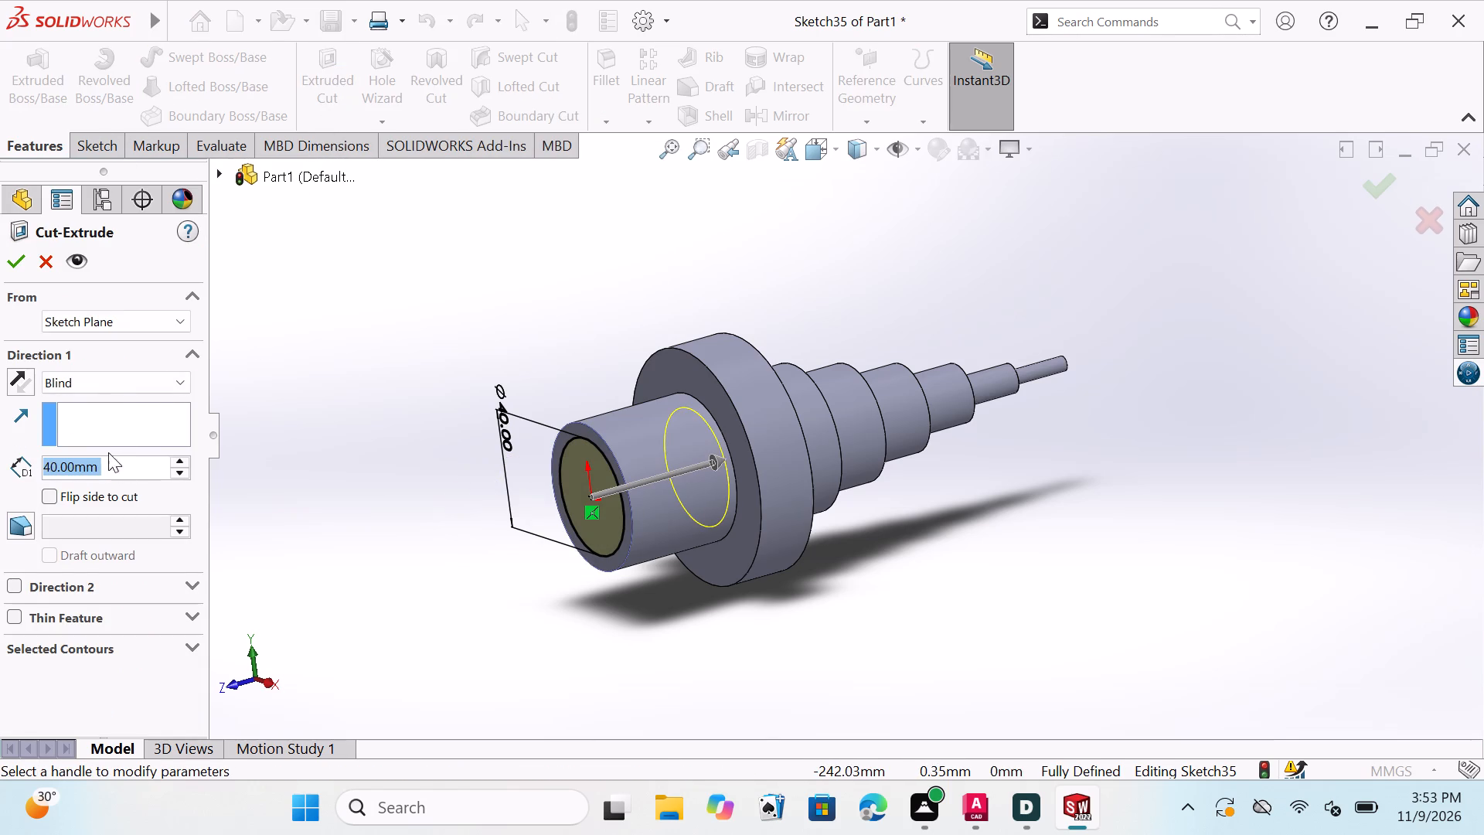
click(9, 264)
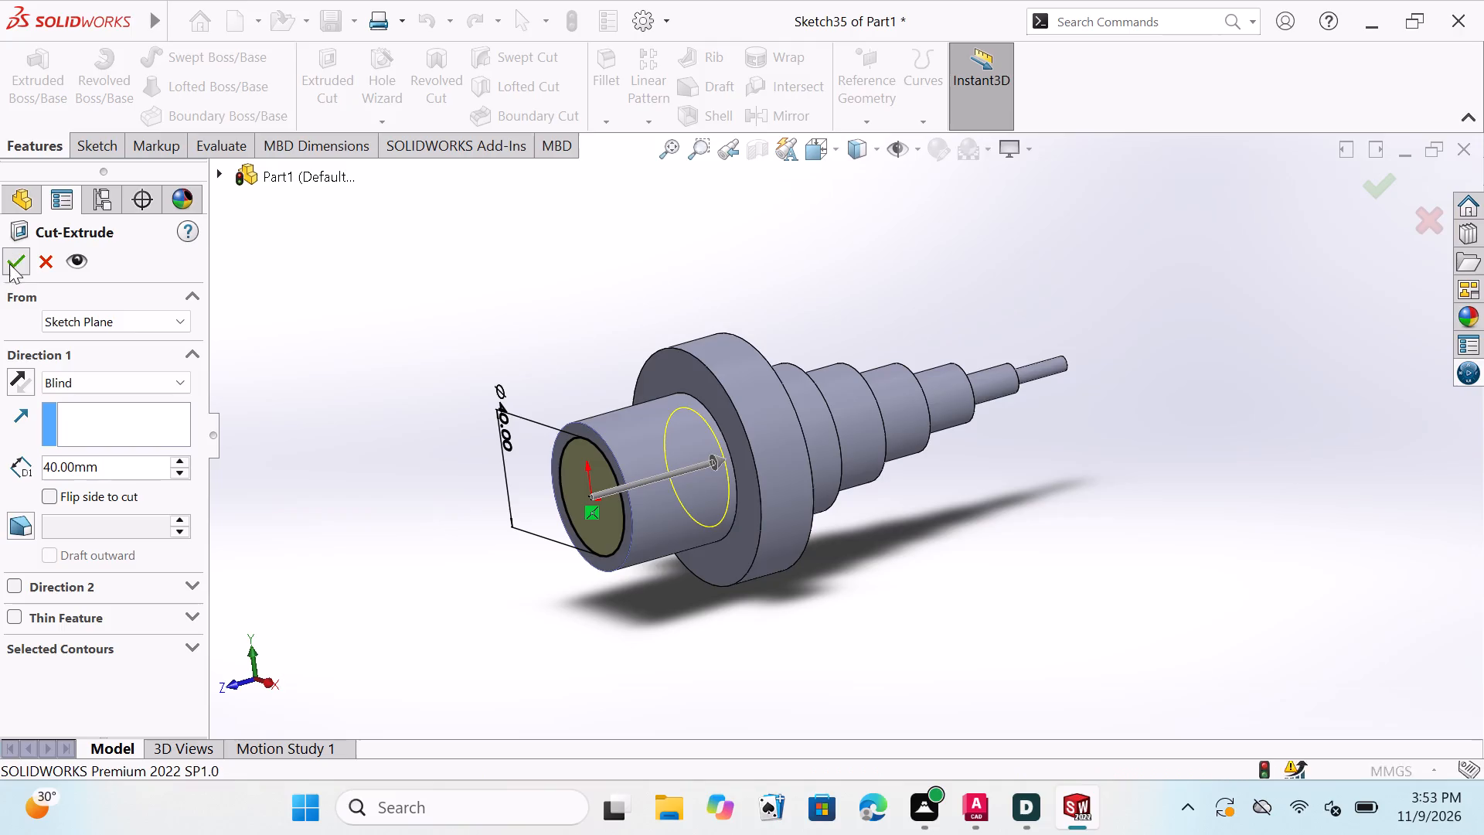
key(Escape)
key(Escape)
key(Escape)
key(Escape)
key(Escape)
key(Escape)
key(Escape)
key(Escape)
key(Escape)
key(Escape)
key(Escape)
key(Escape)
key(Escape)
key(Escape)
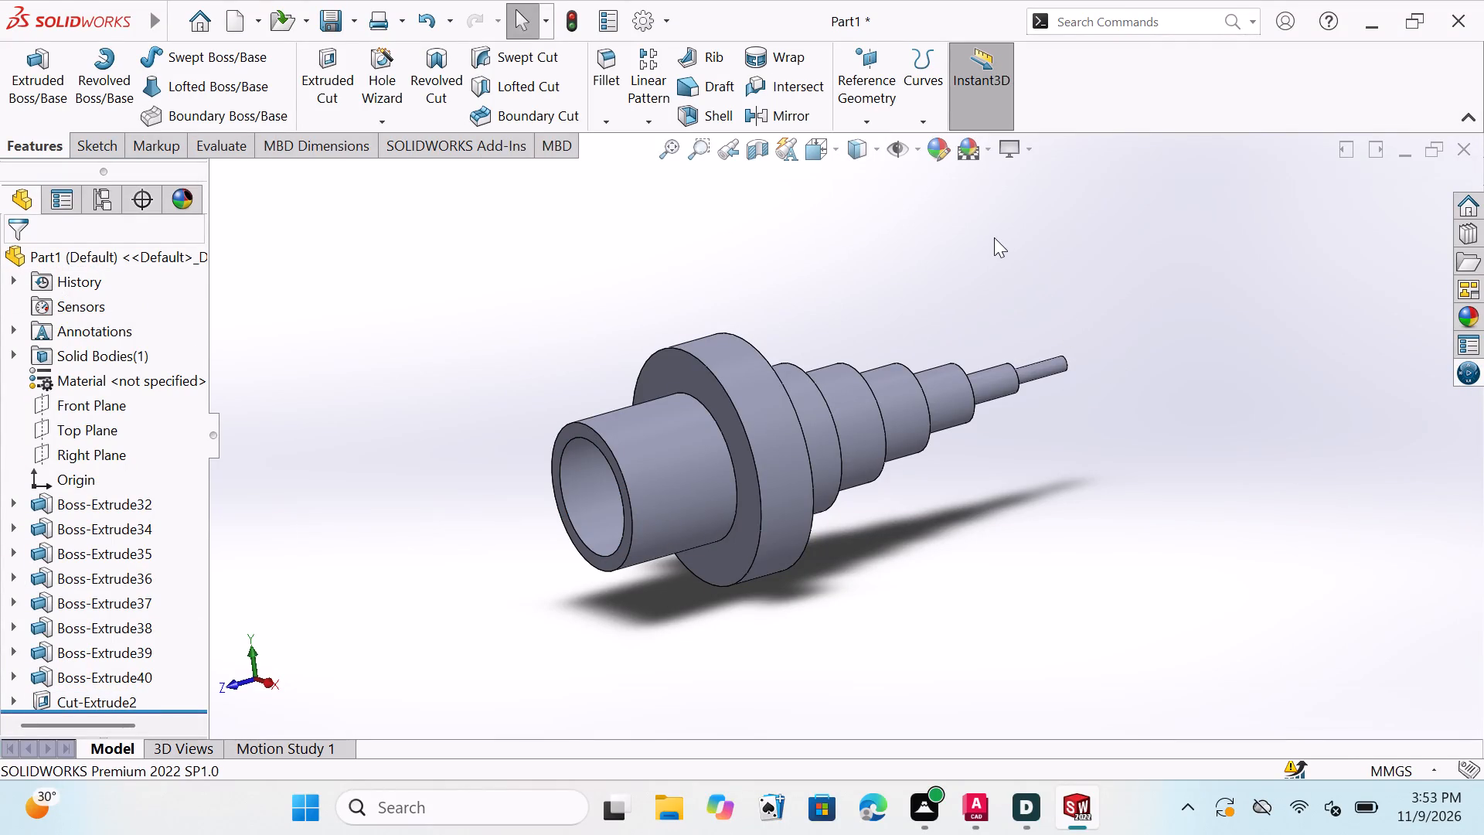
Sketch a circle of about 13.2 mm radius on the floor of the 40 mm bore, centred on the origin.
scroll(934, 322, down, 1)
scroll(936, 361, up, 2)
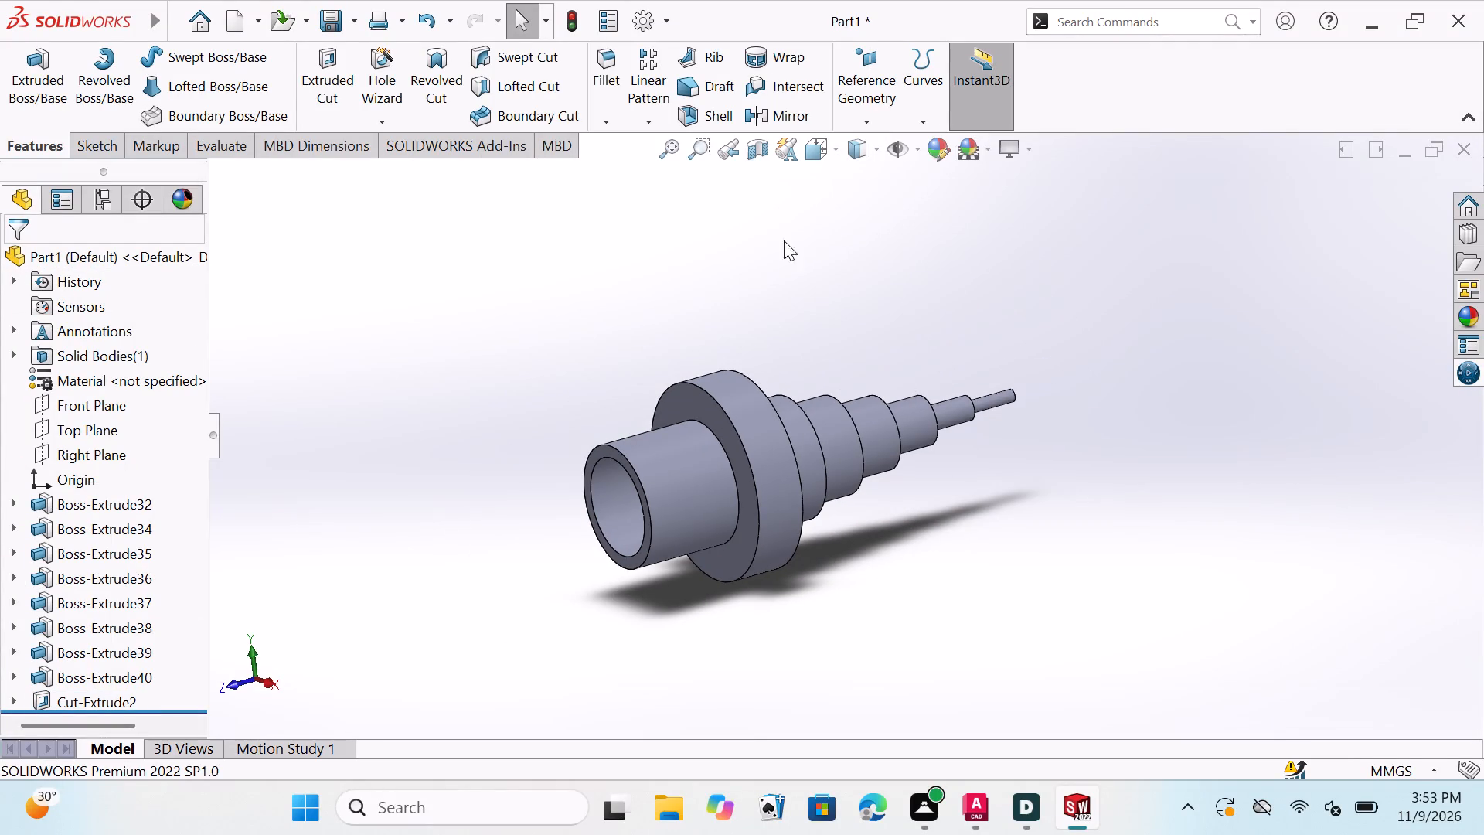
middle_drag(855, 465, 904, 382)
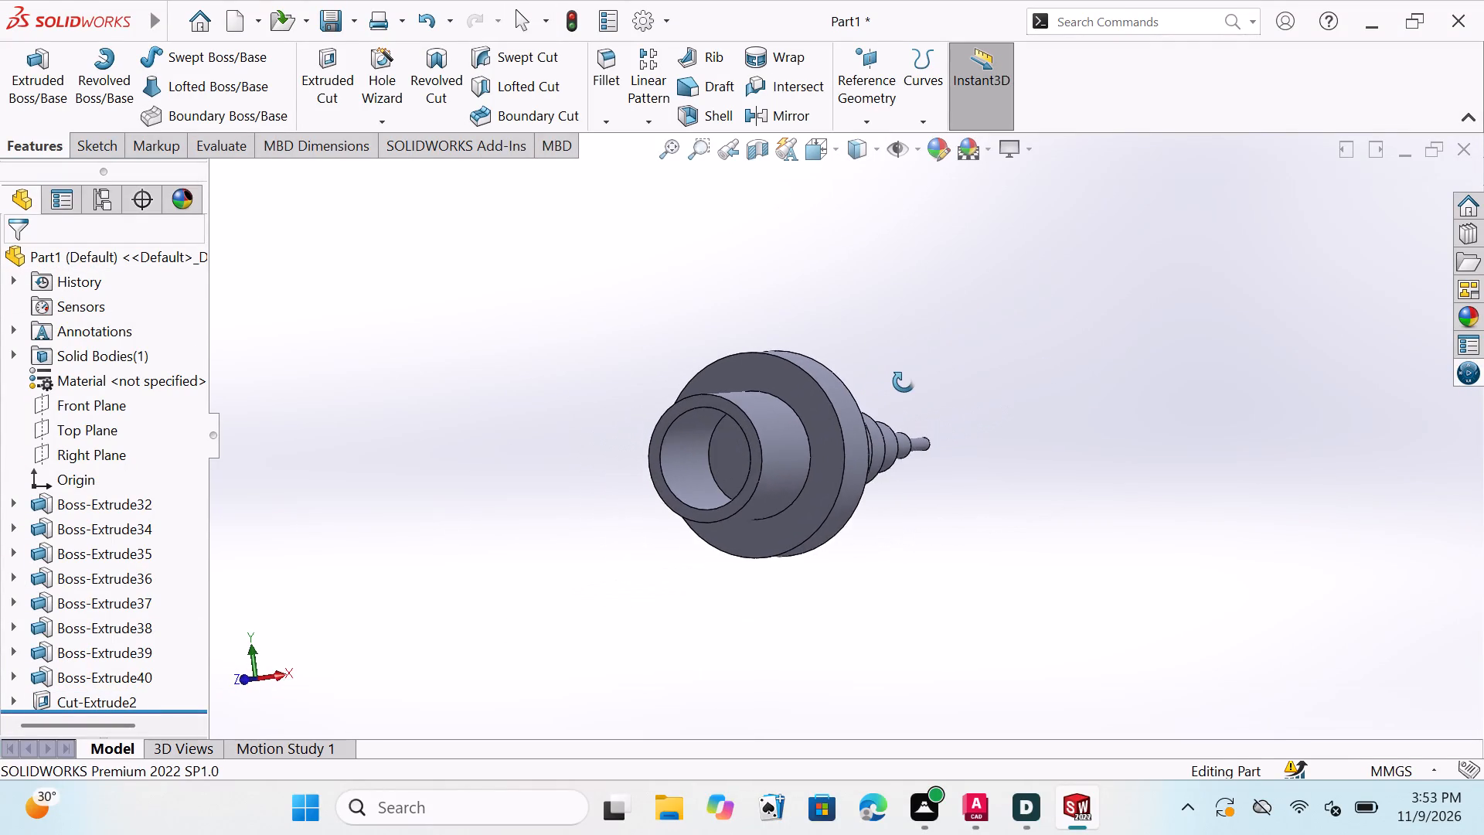
middle_drag(904, 382, 962, 375)
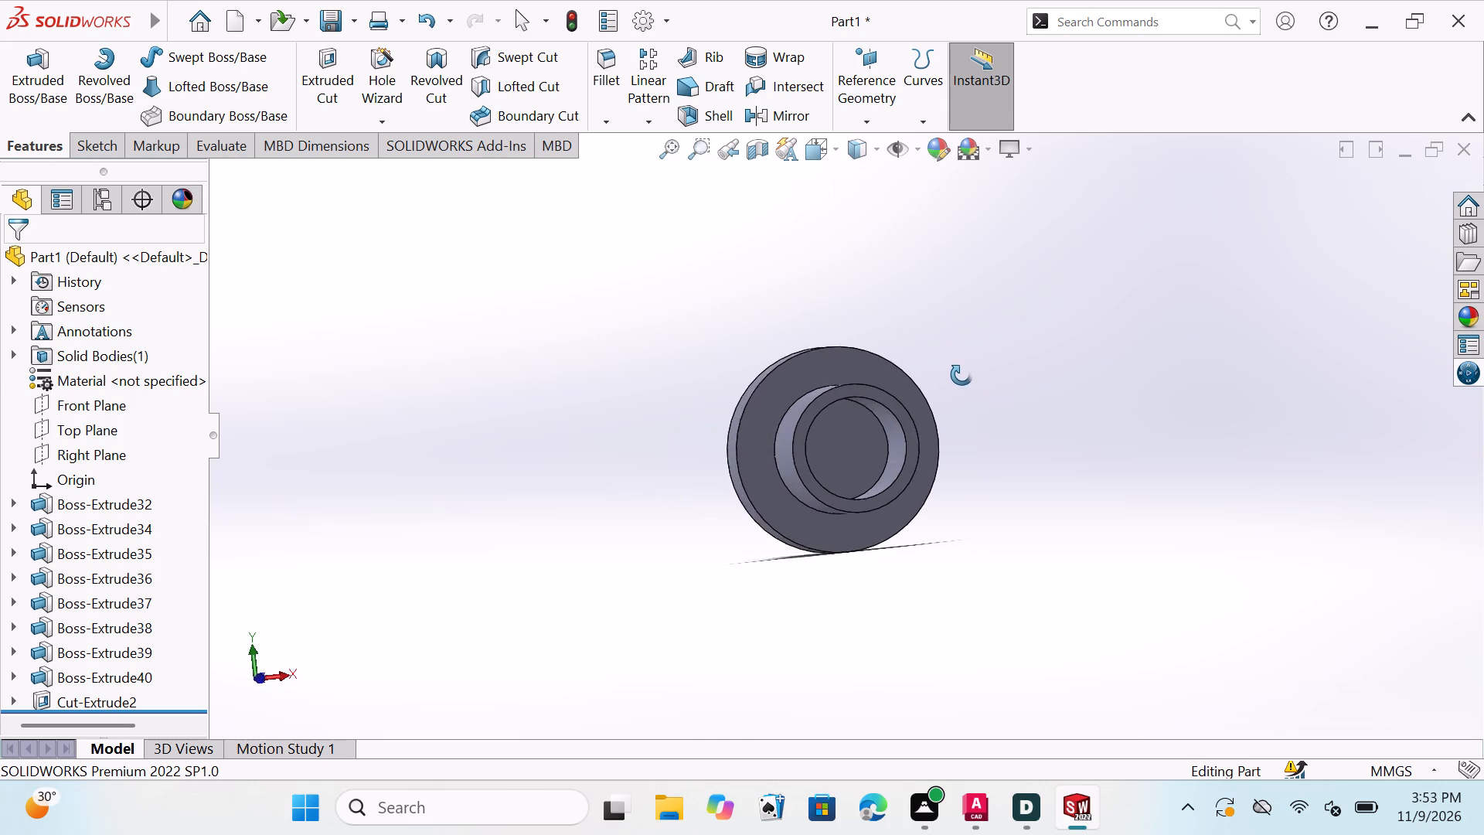
middle_drag(962, 375, 941, 391)
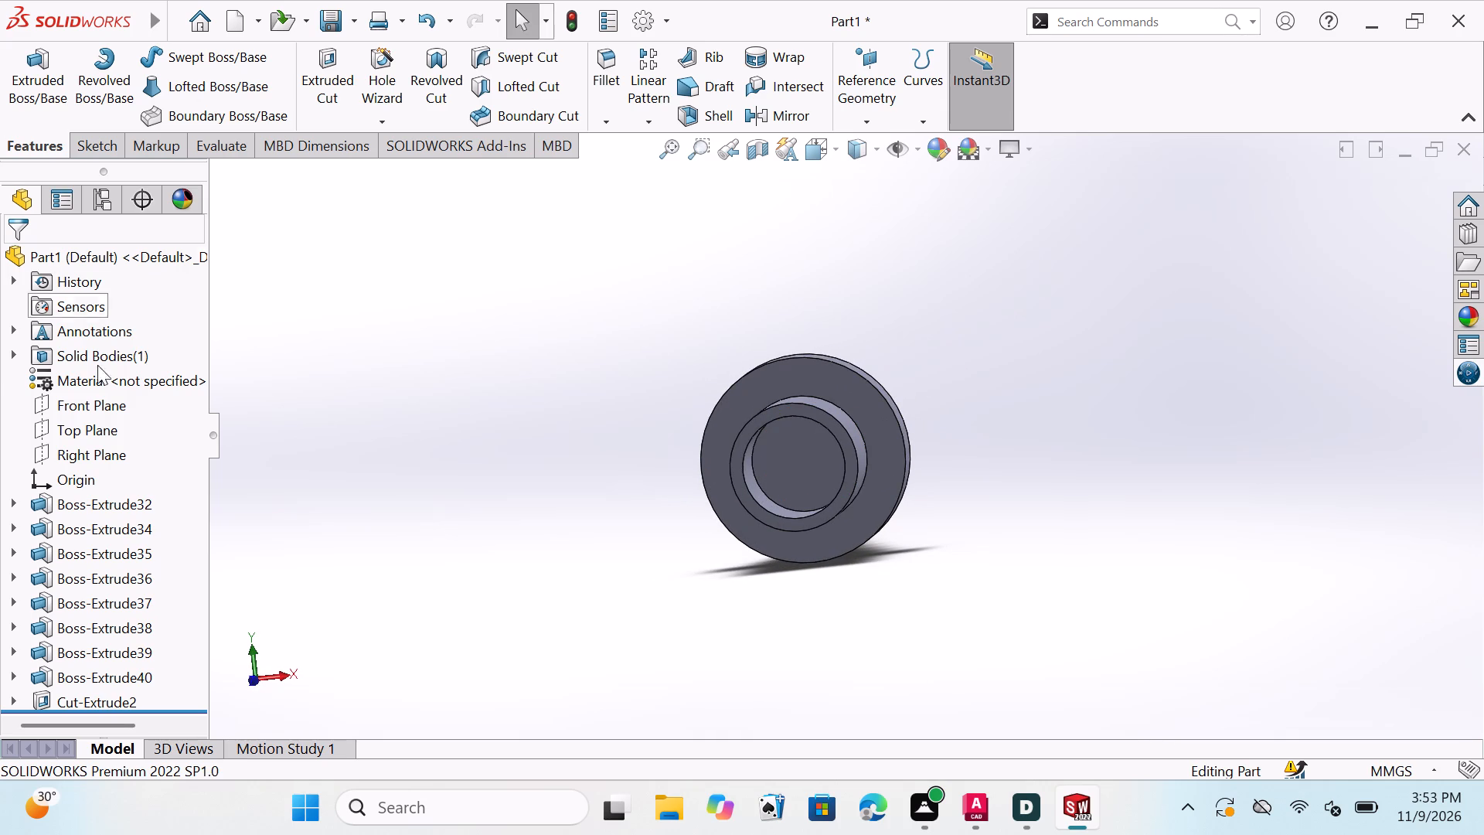
click(110, 408)
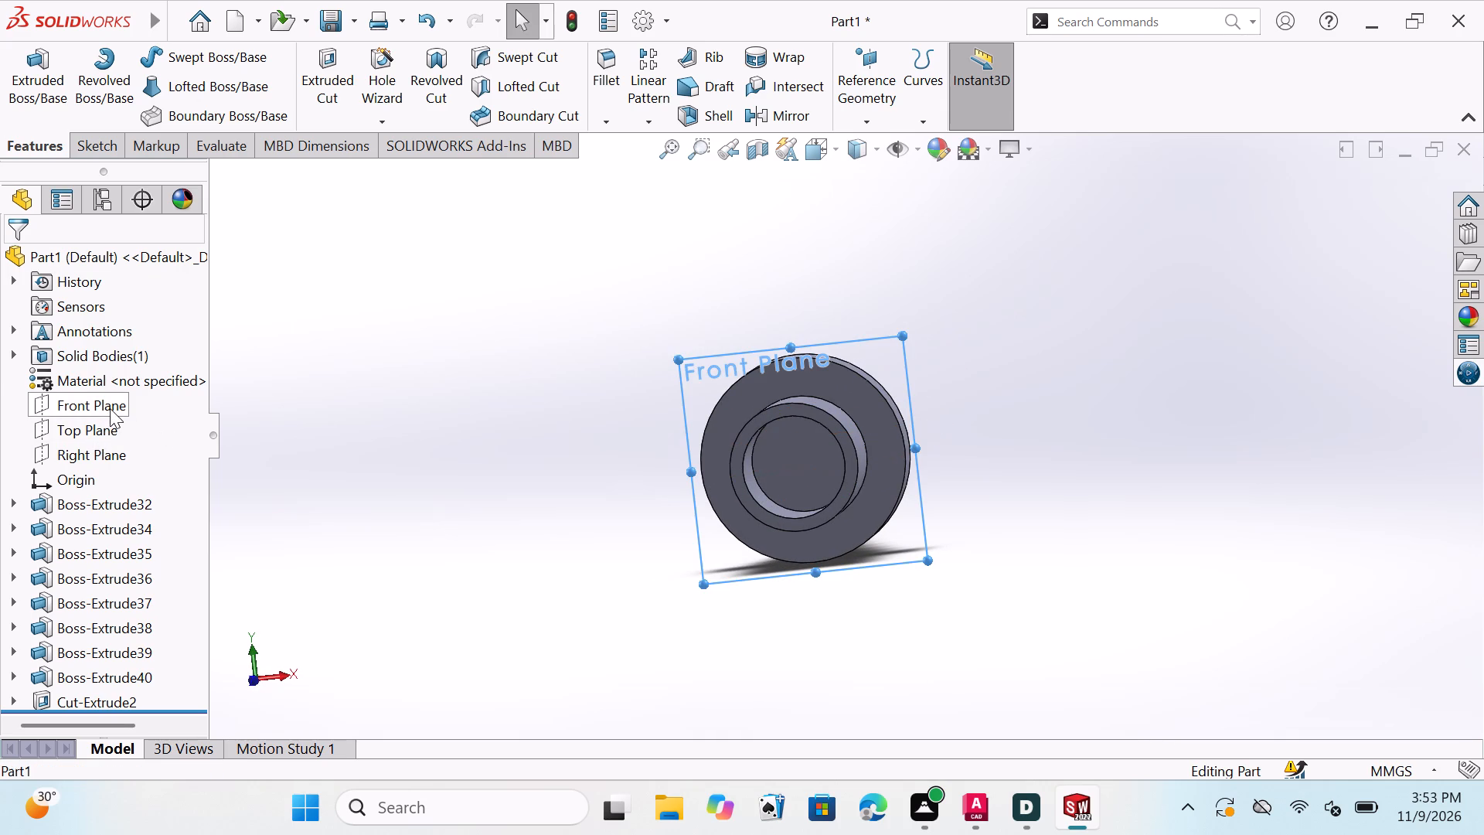
double_click(229, 369)
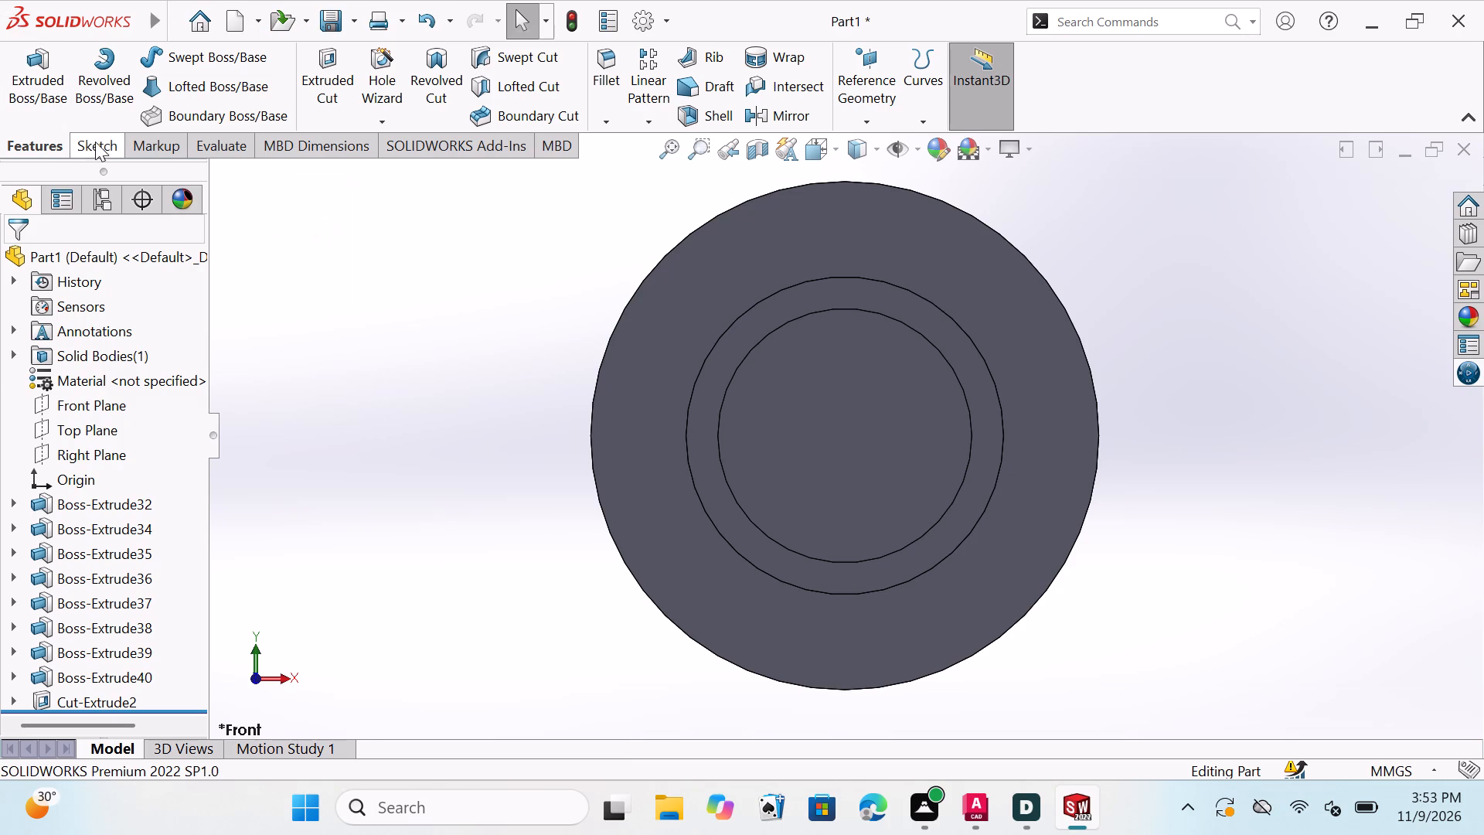
double_click(104, 136)
double_click(182, 56)
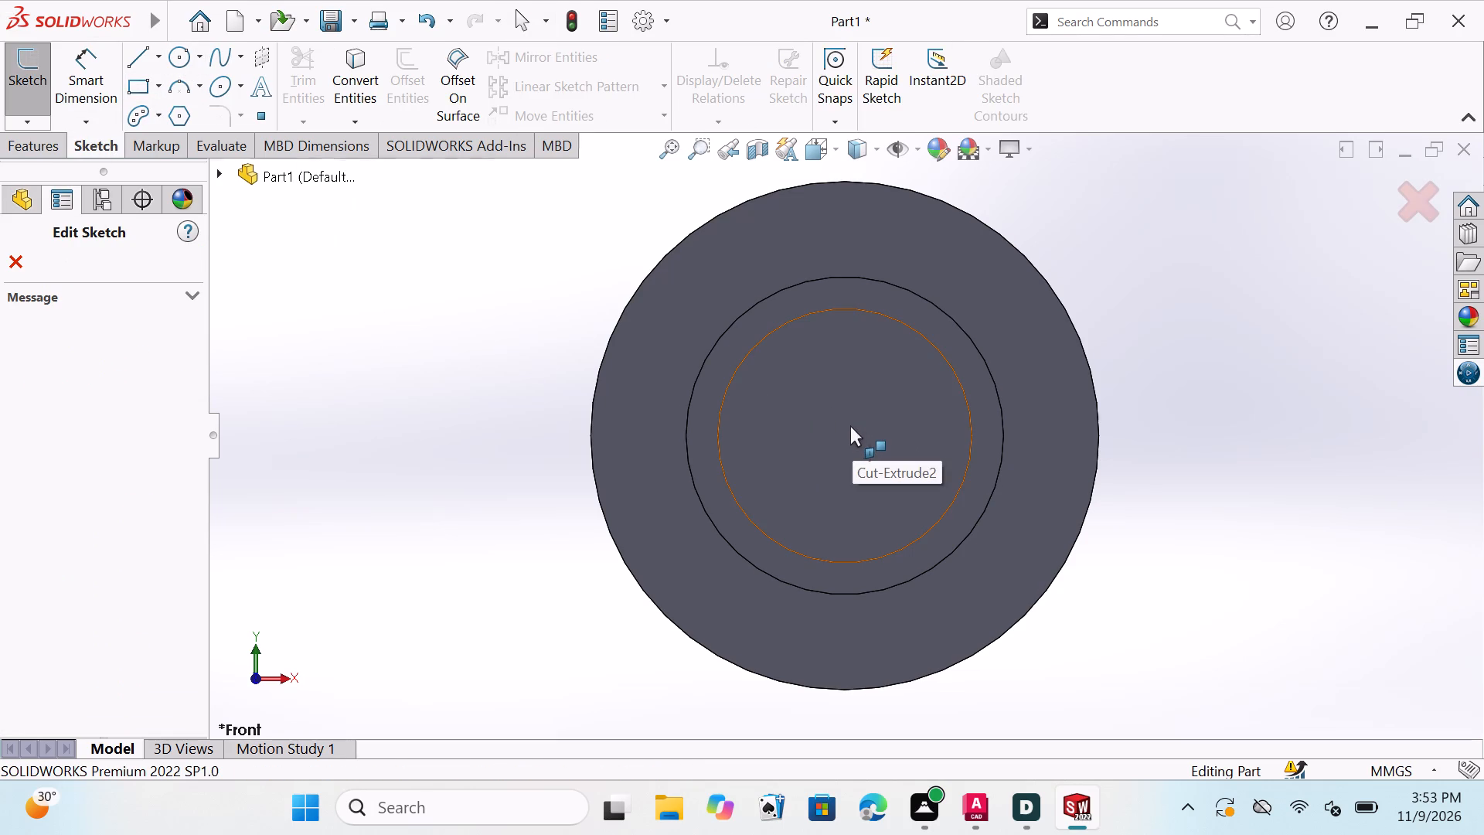
click(827, 422)
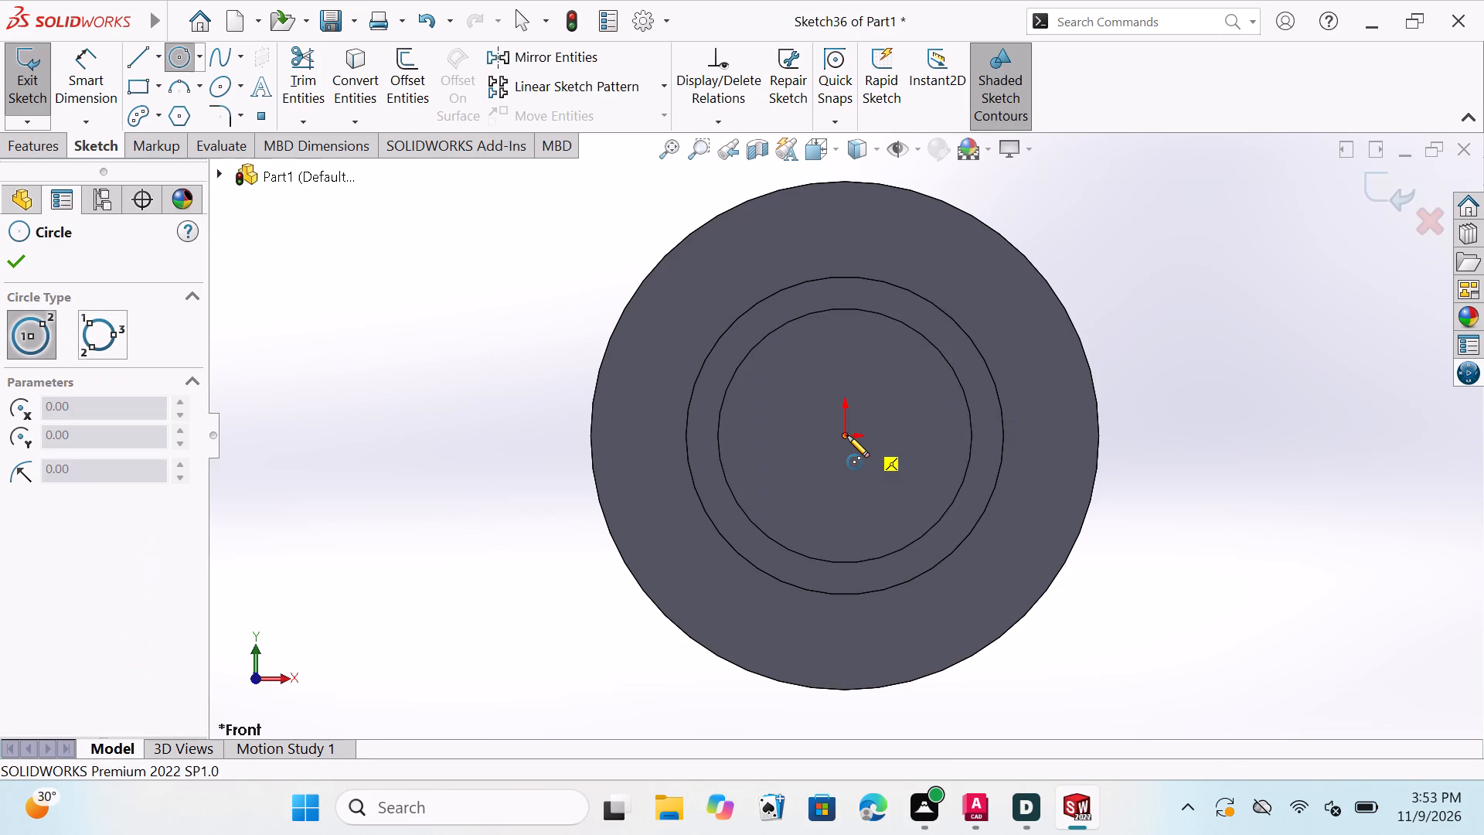
double_click(844, 435)
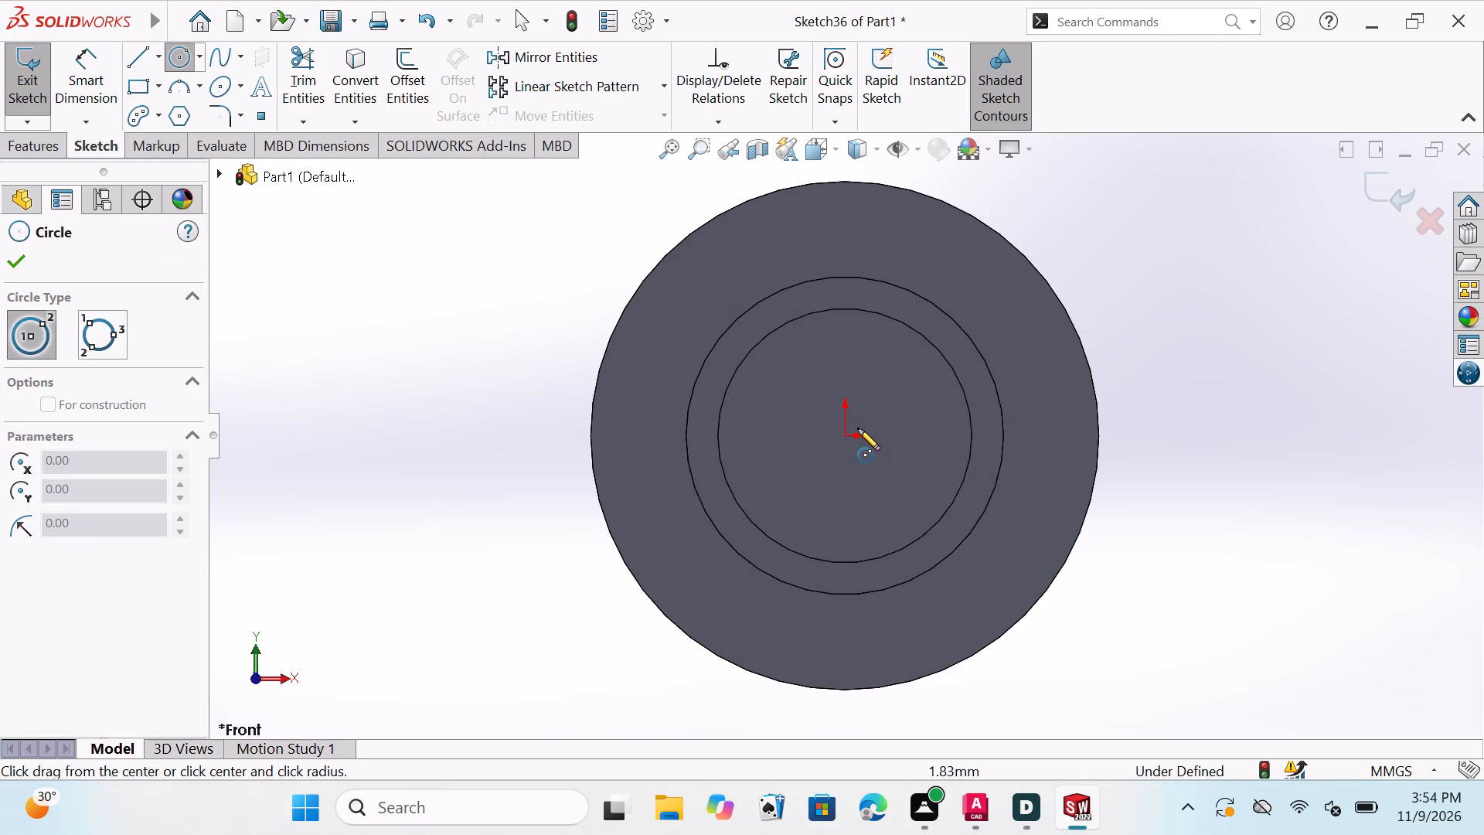
double_click(845, 435)
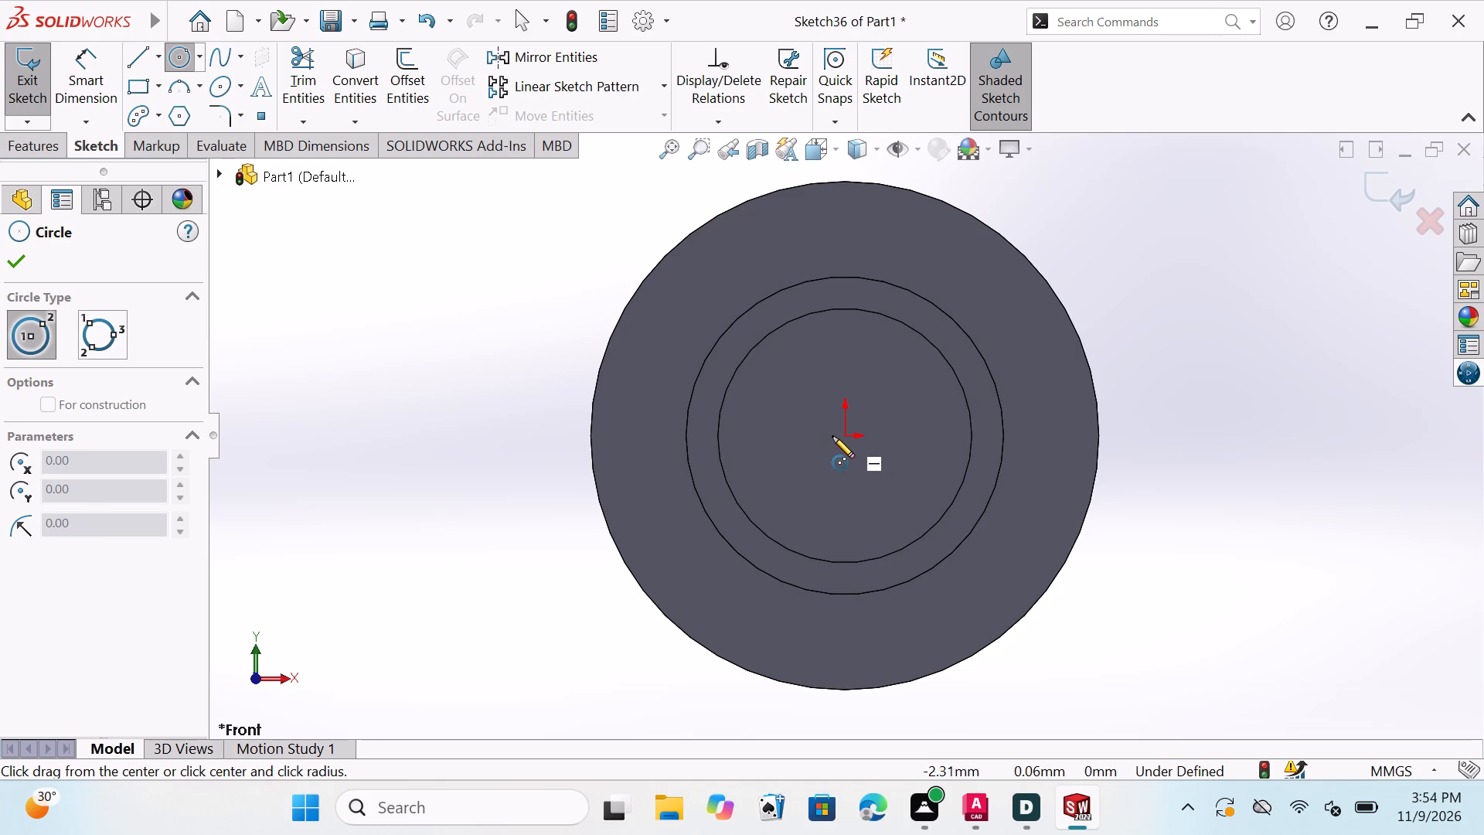
scroll(858, 421, down, 2)
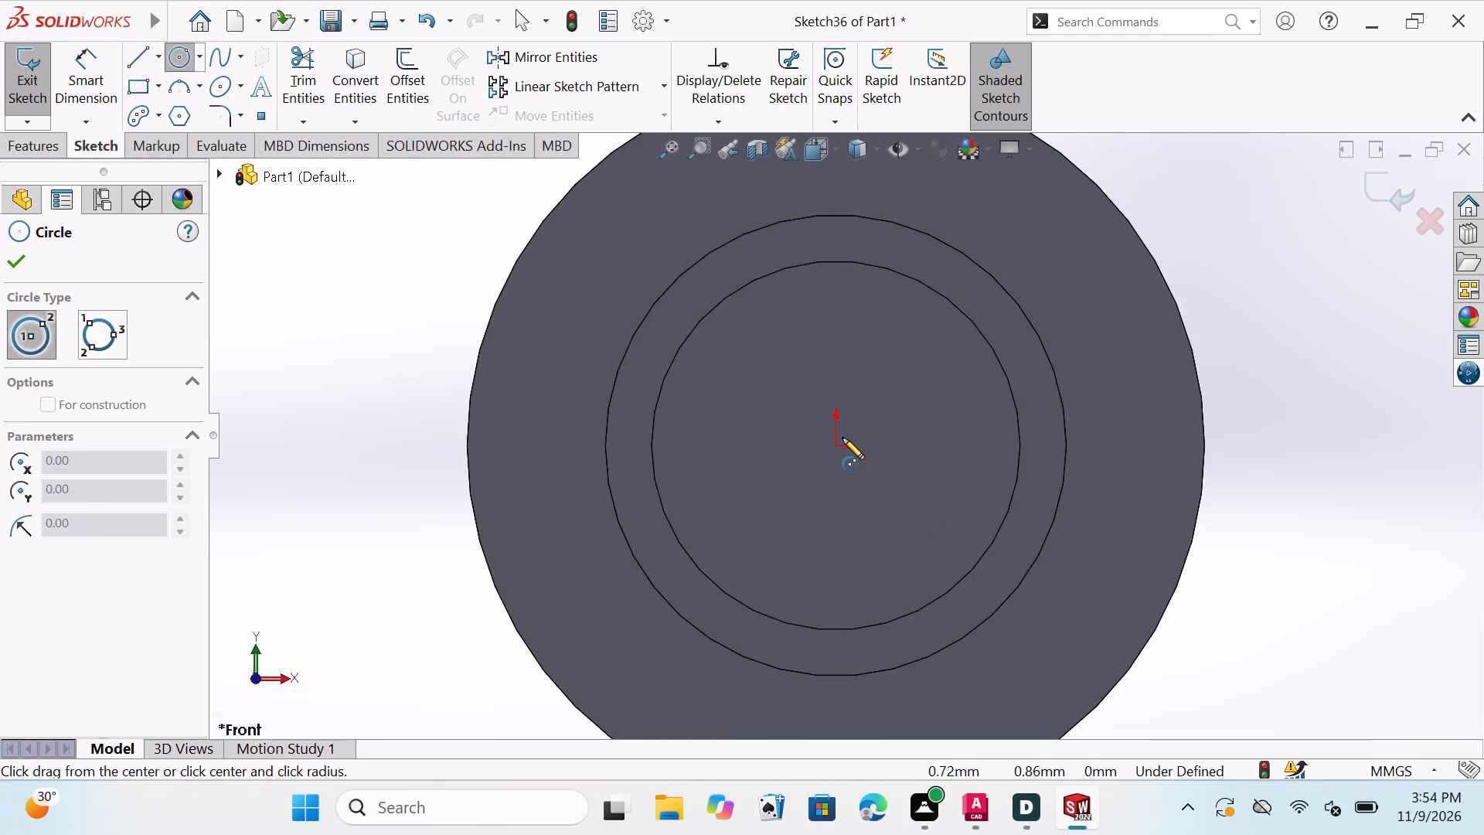
click(836, 445)
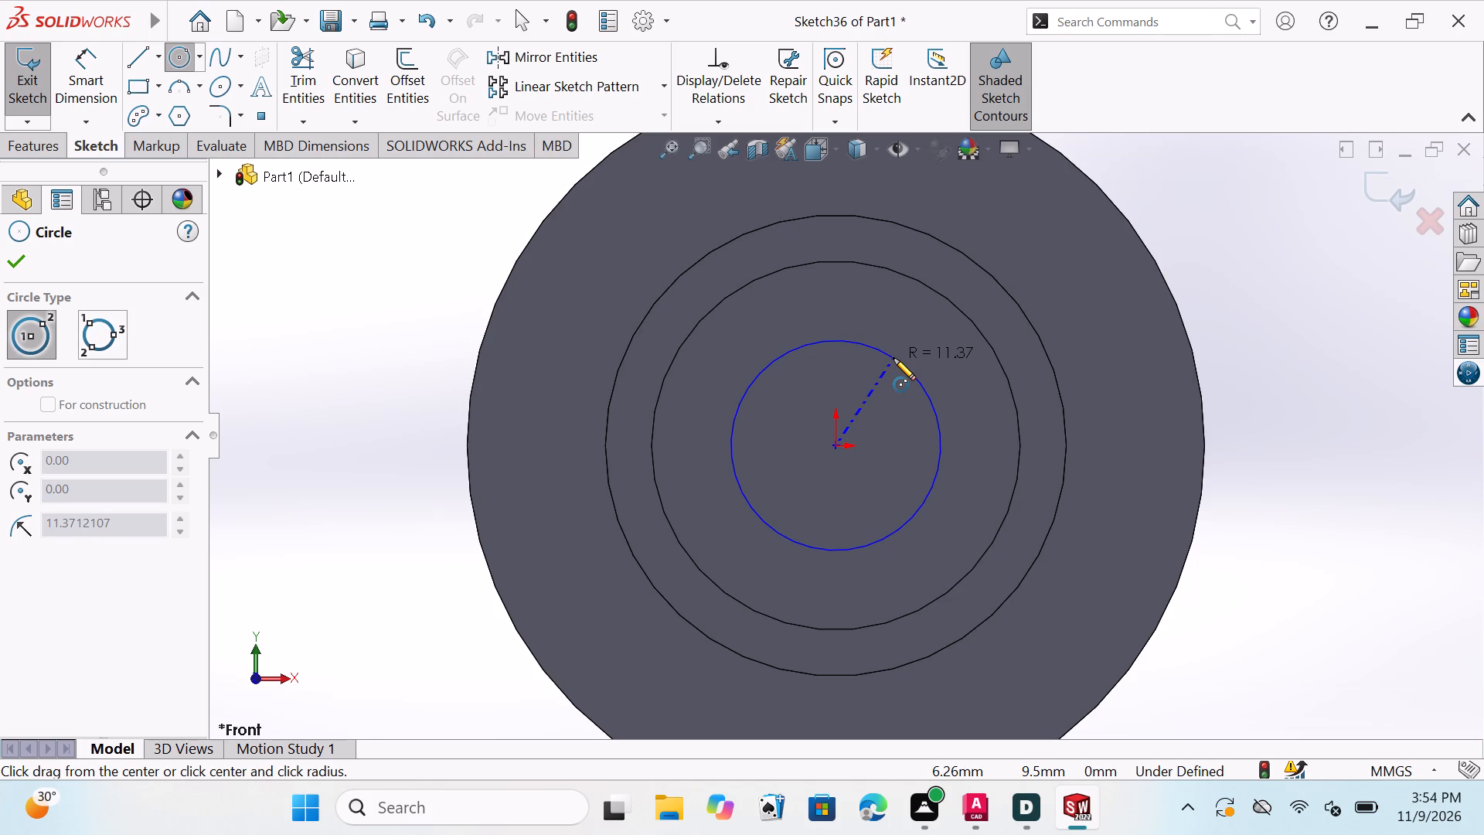
click(893, 338)
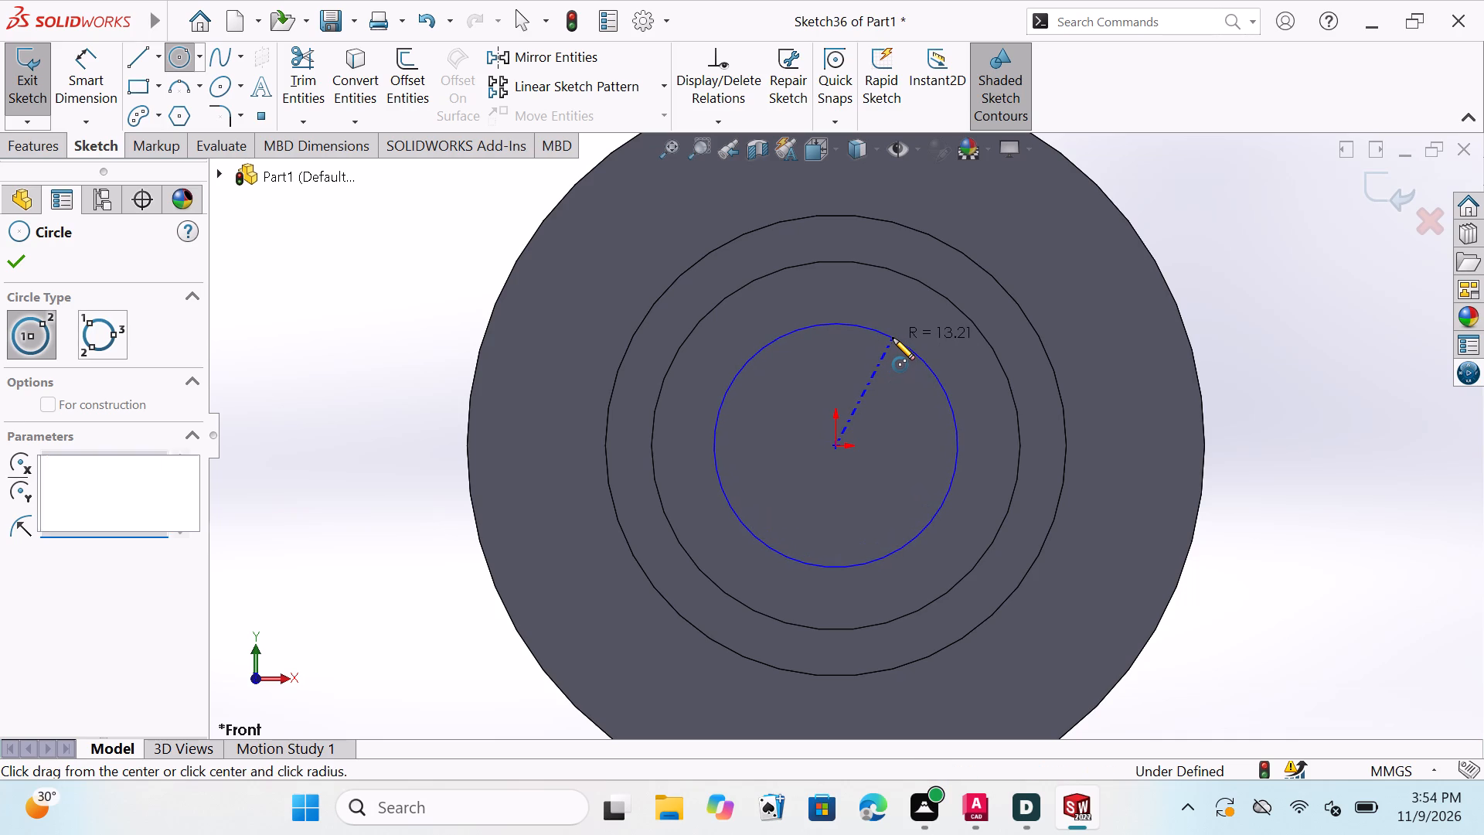
click(5, 253)
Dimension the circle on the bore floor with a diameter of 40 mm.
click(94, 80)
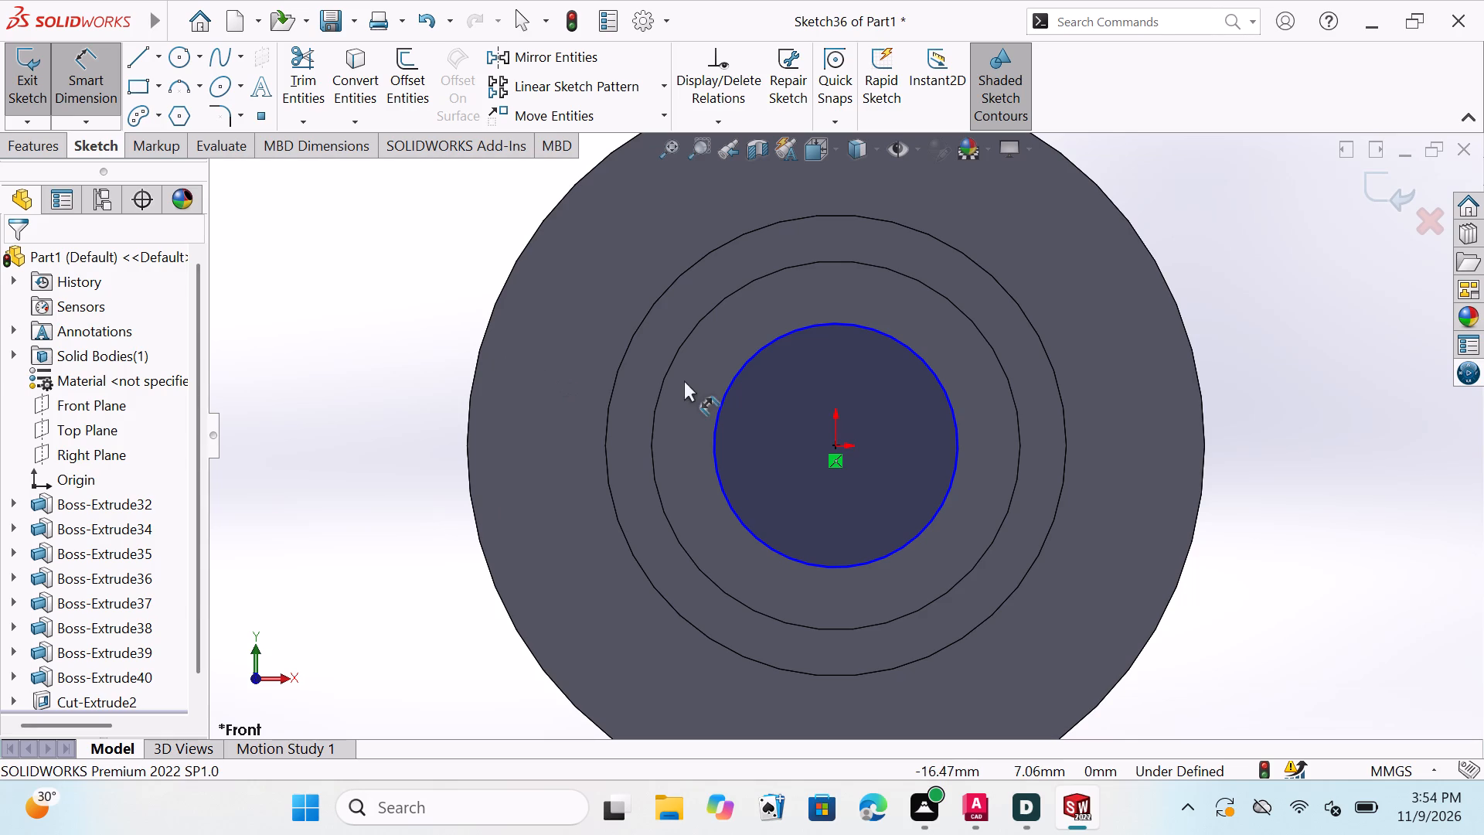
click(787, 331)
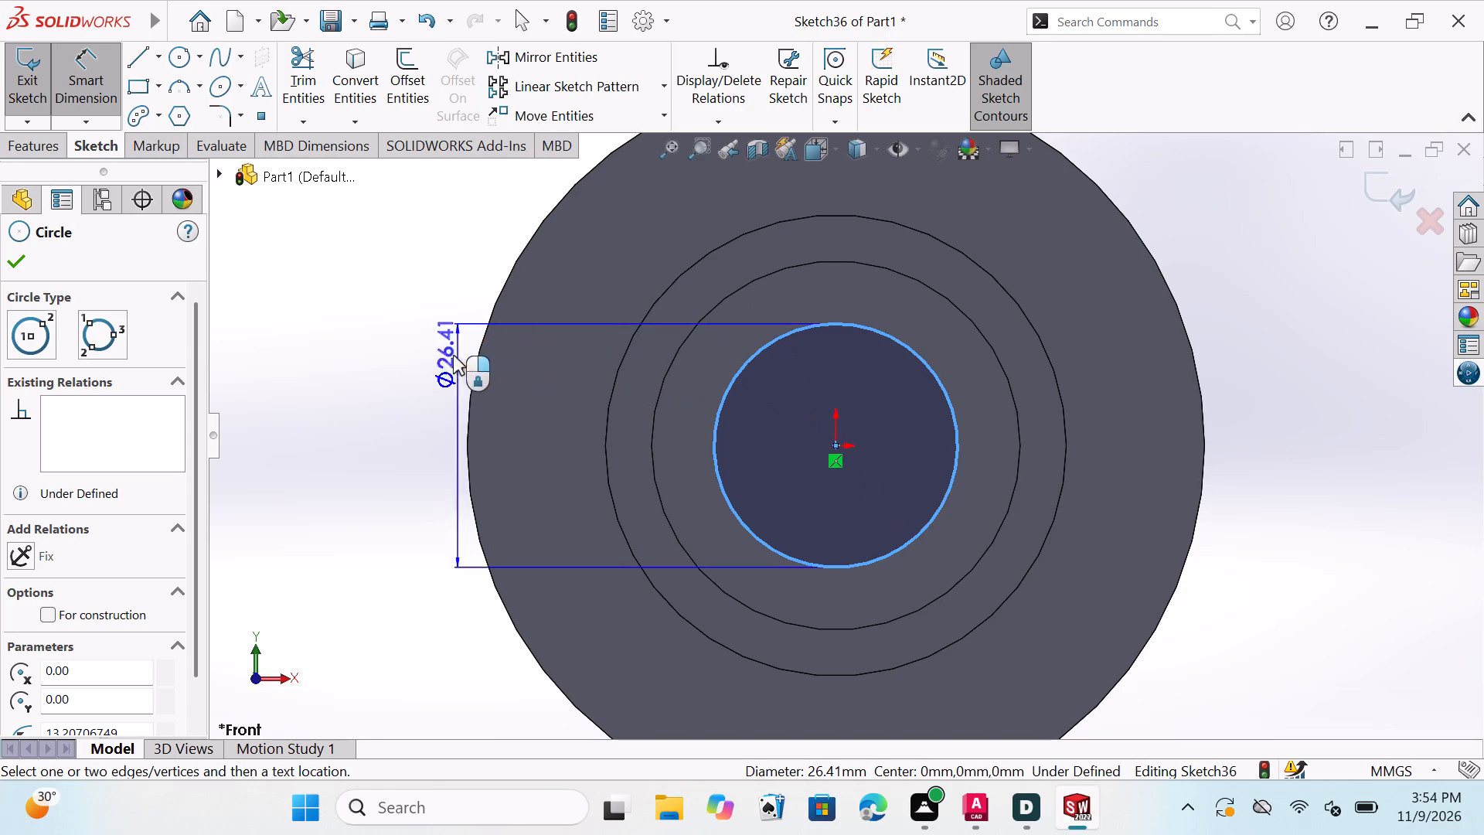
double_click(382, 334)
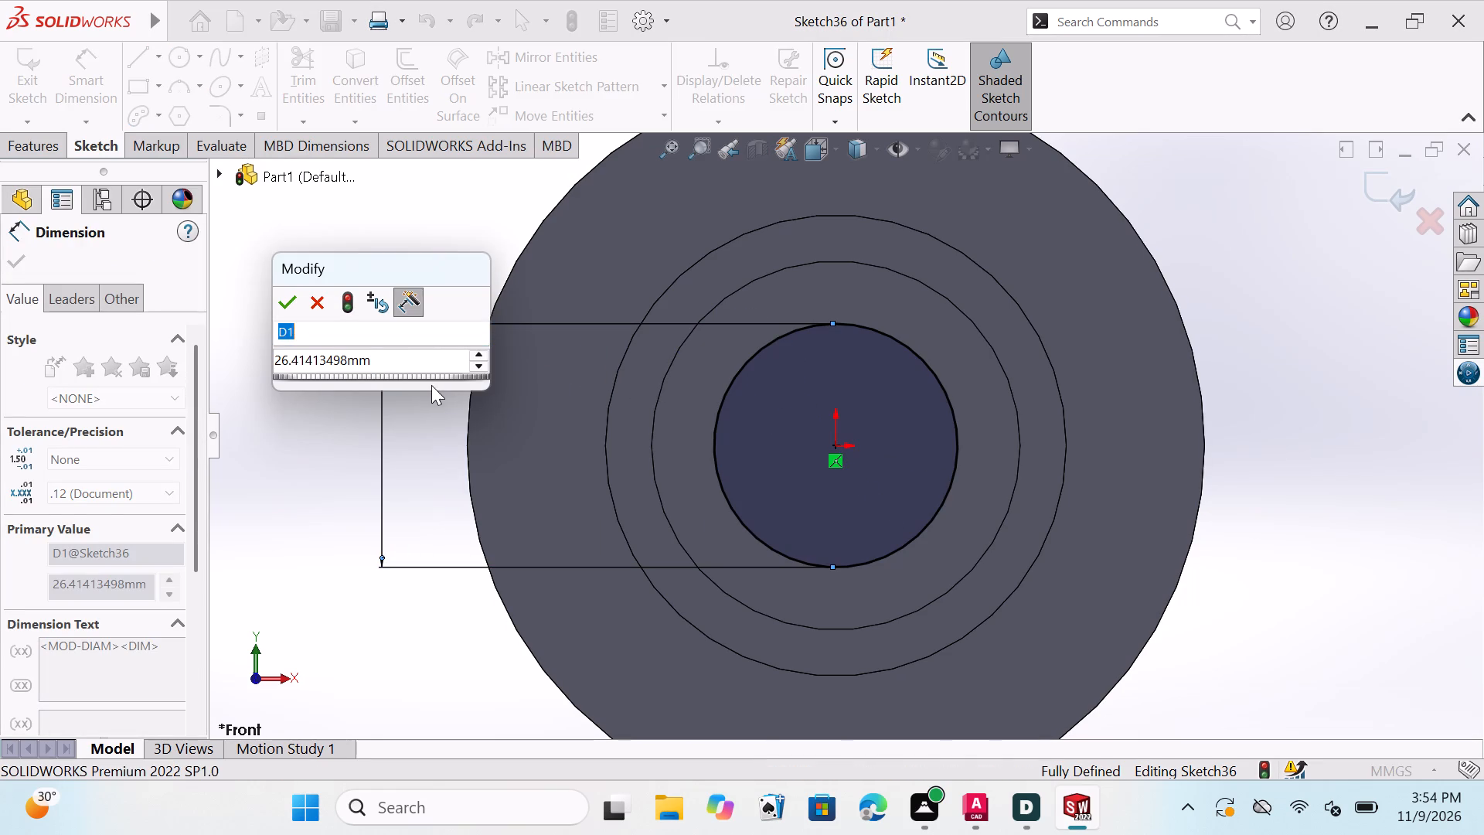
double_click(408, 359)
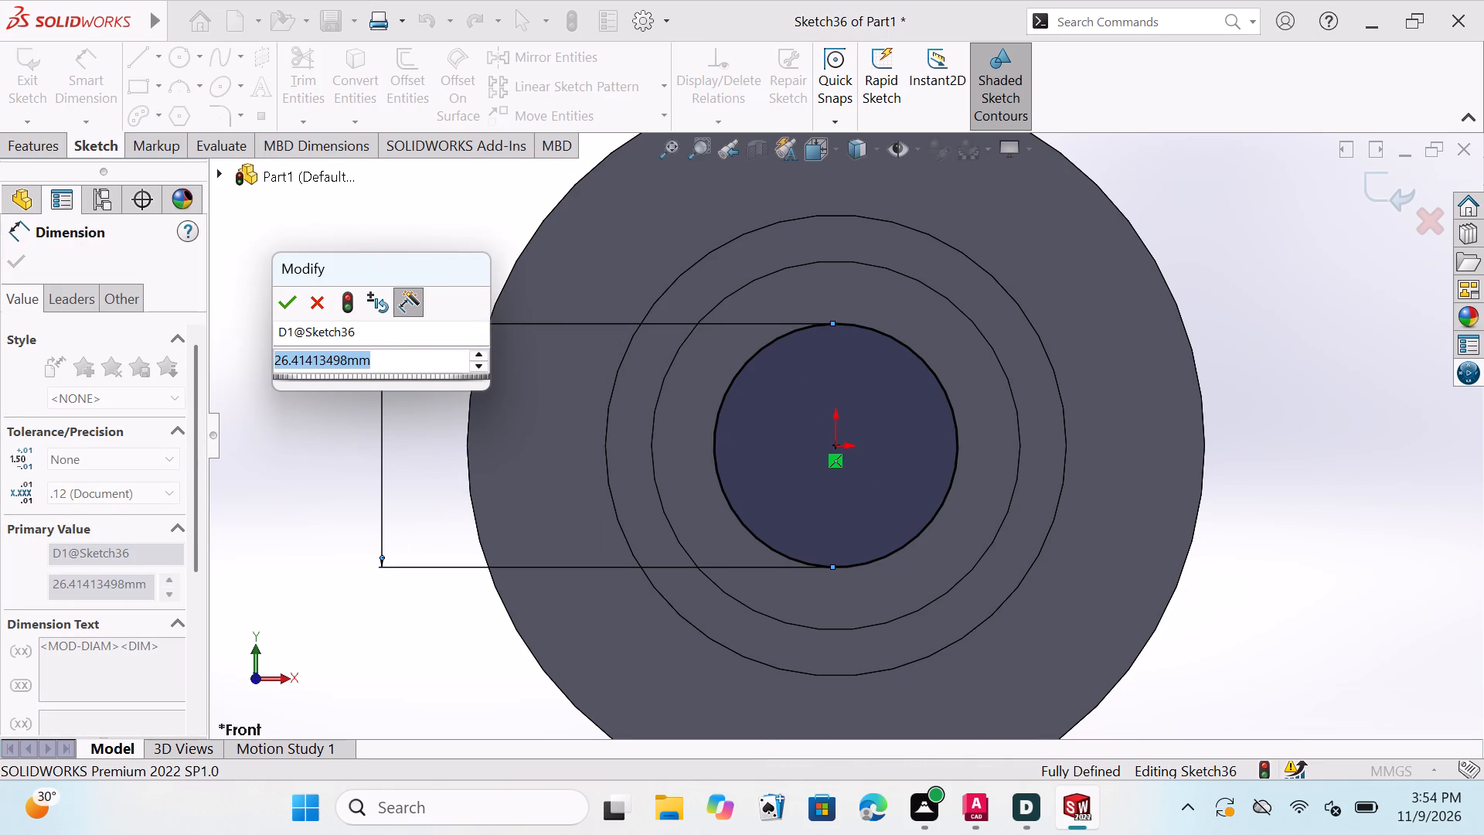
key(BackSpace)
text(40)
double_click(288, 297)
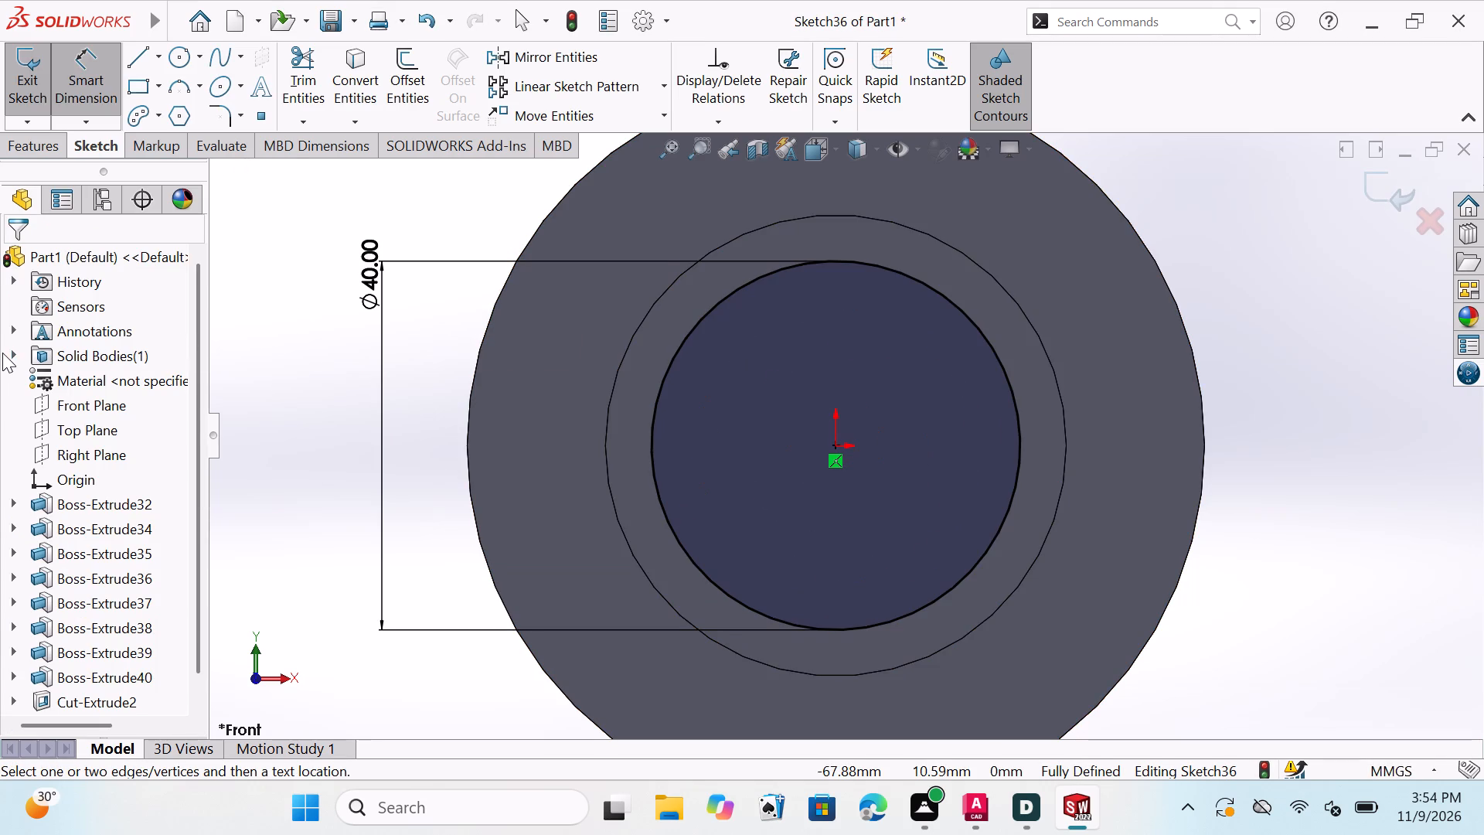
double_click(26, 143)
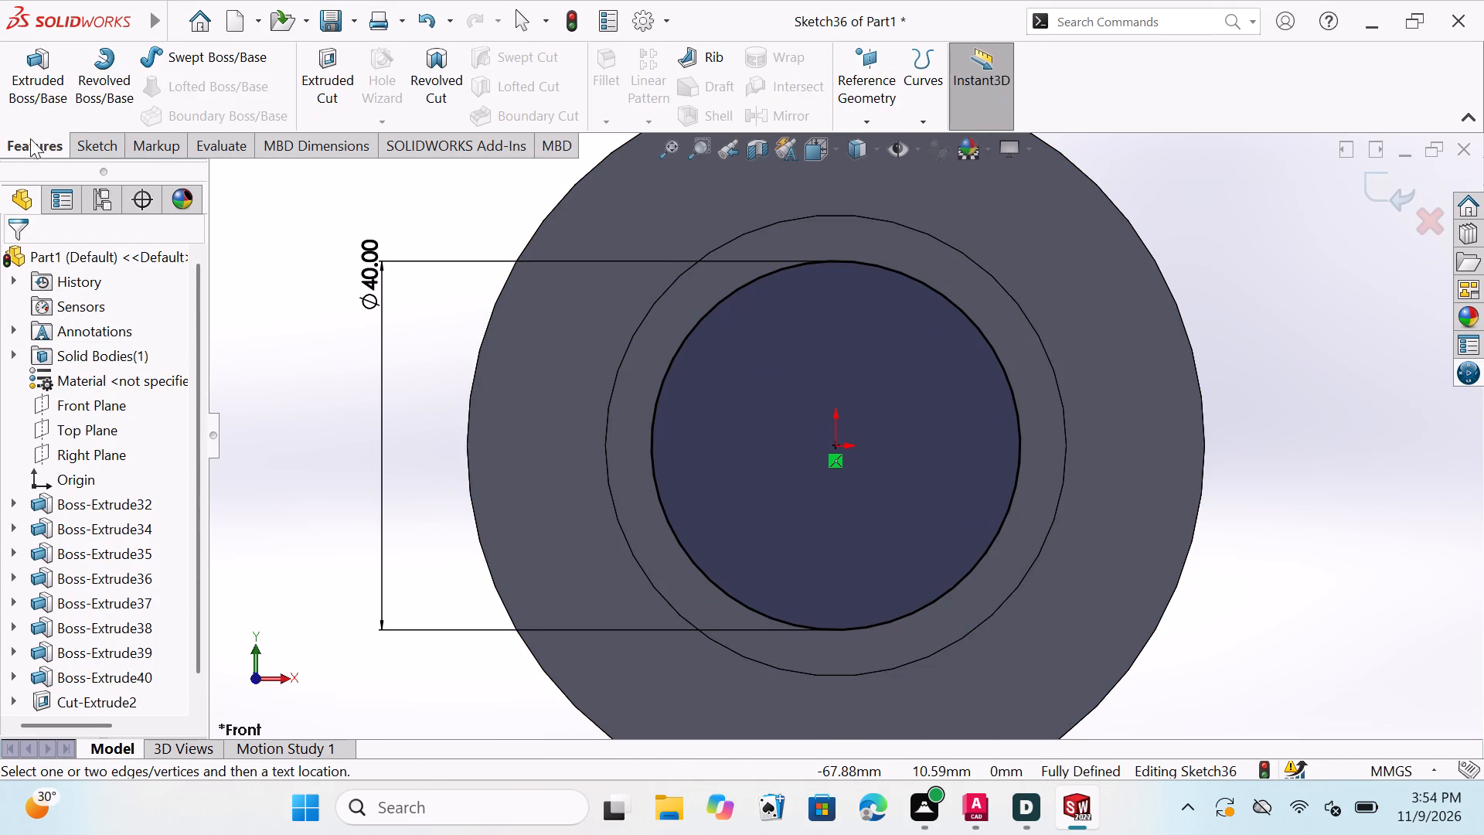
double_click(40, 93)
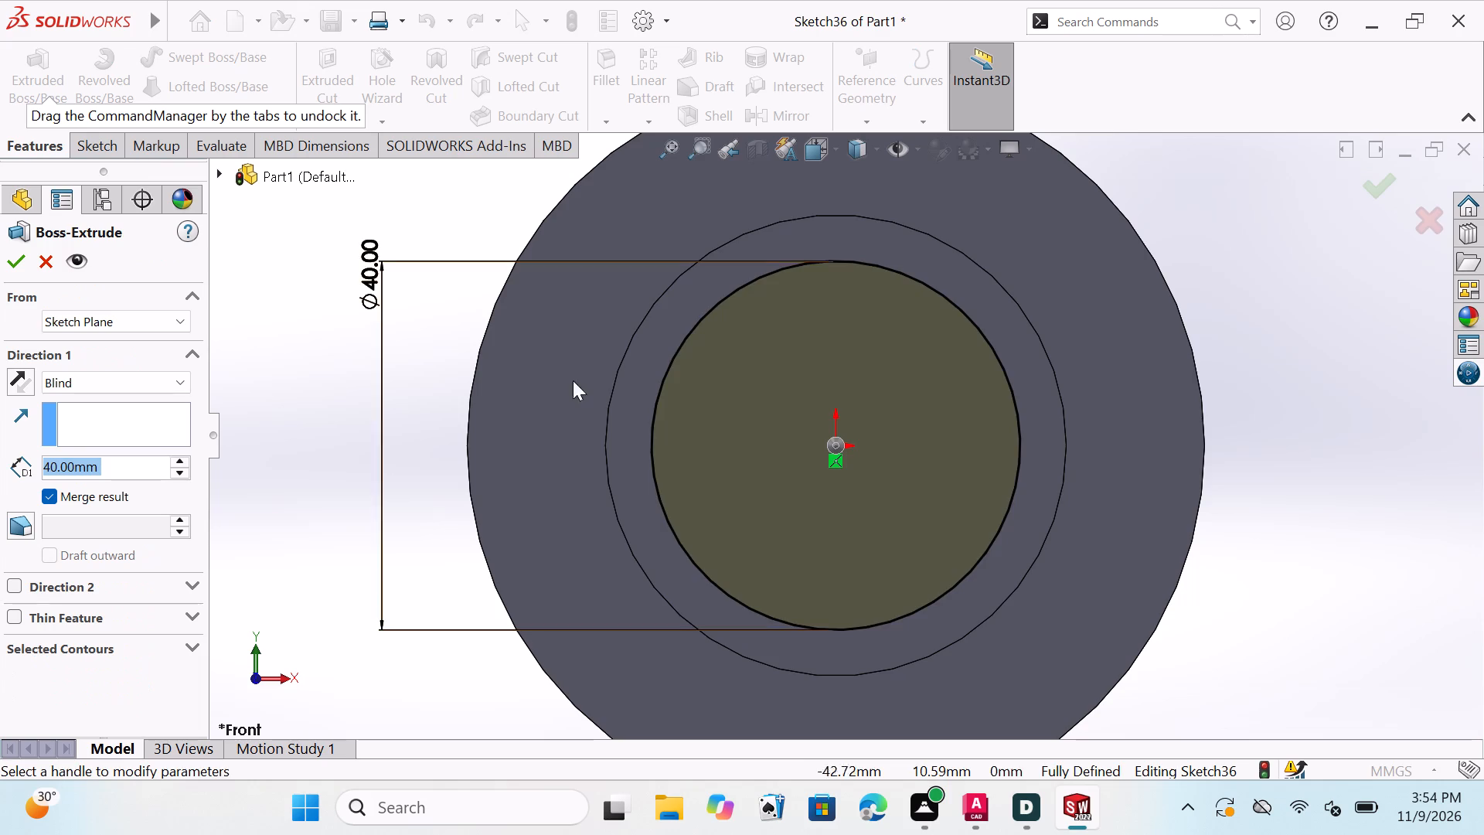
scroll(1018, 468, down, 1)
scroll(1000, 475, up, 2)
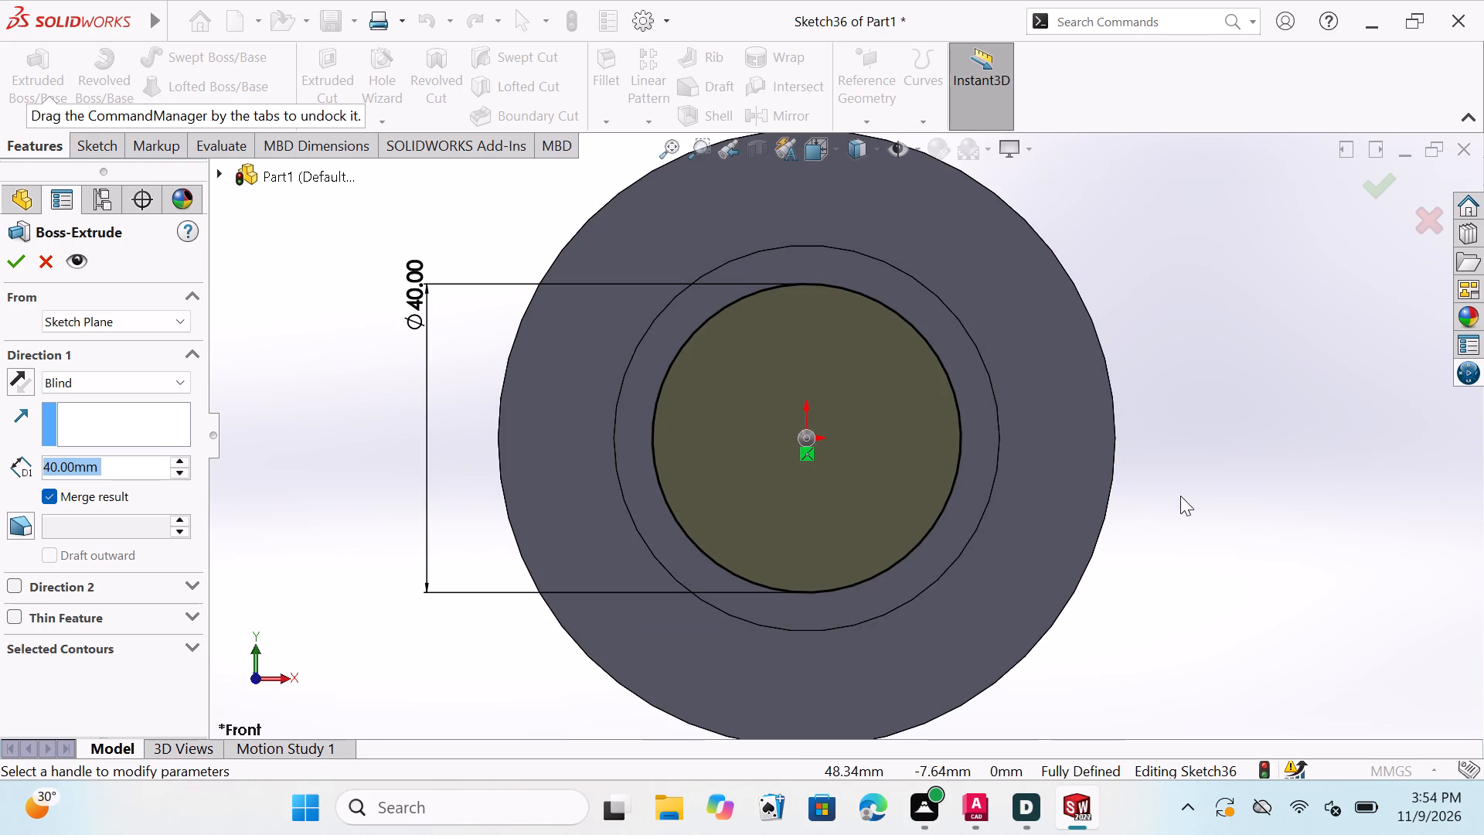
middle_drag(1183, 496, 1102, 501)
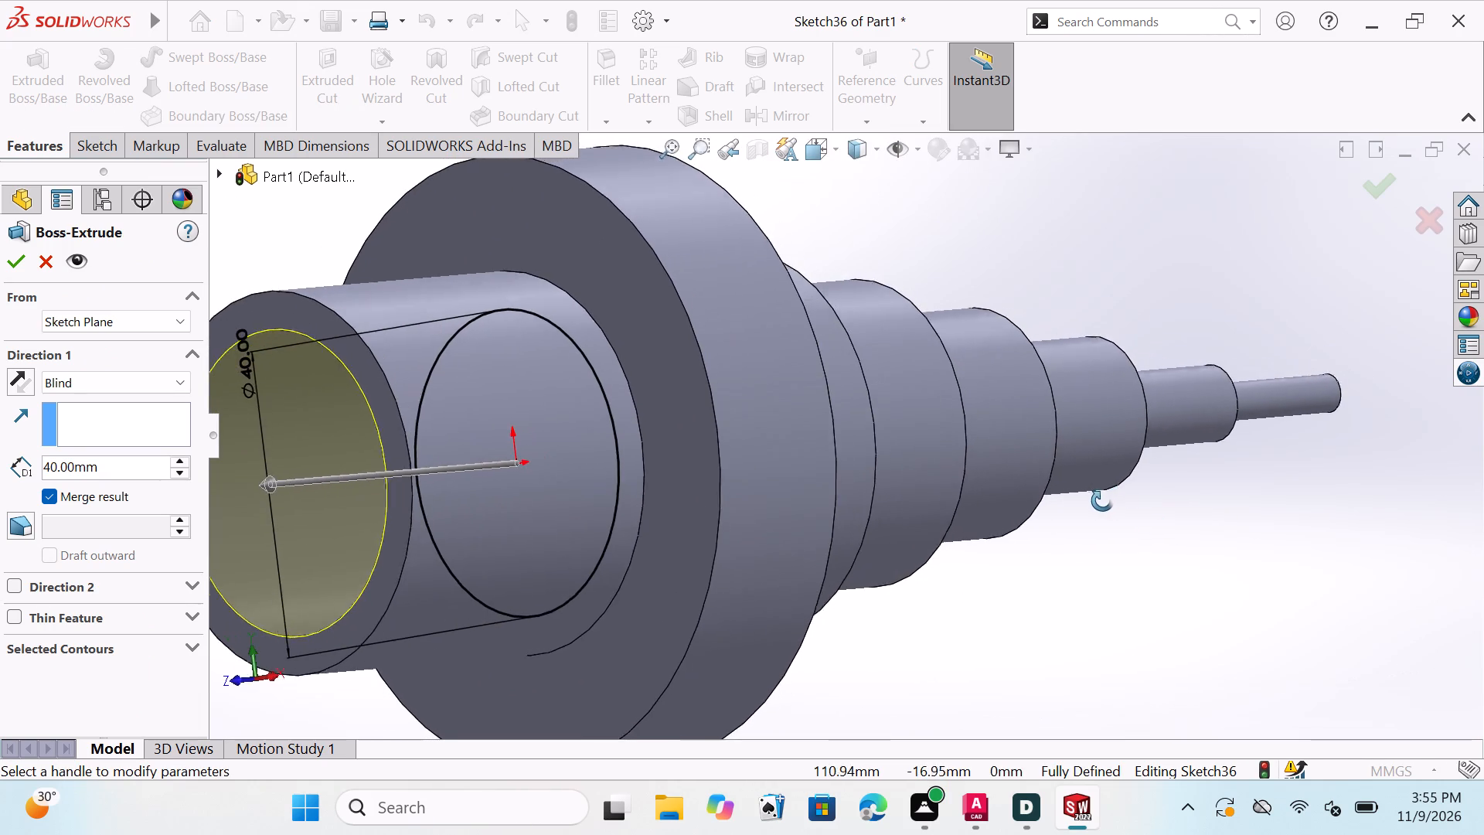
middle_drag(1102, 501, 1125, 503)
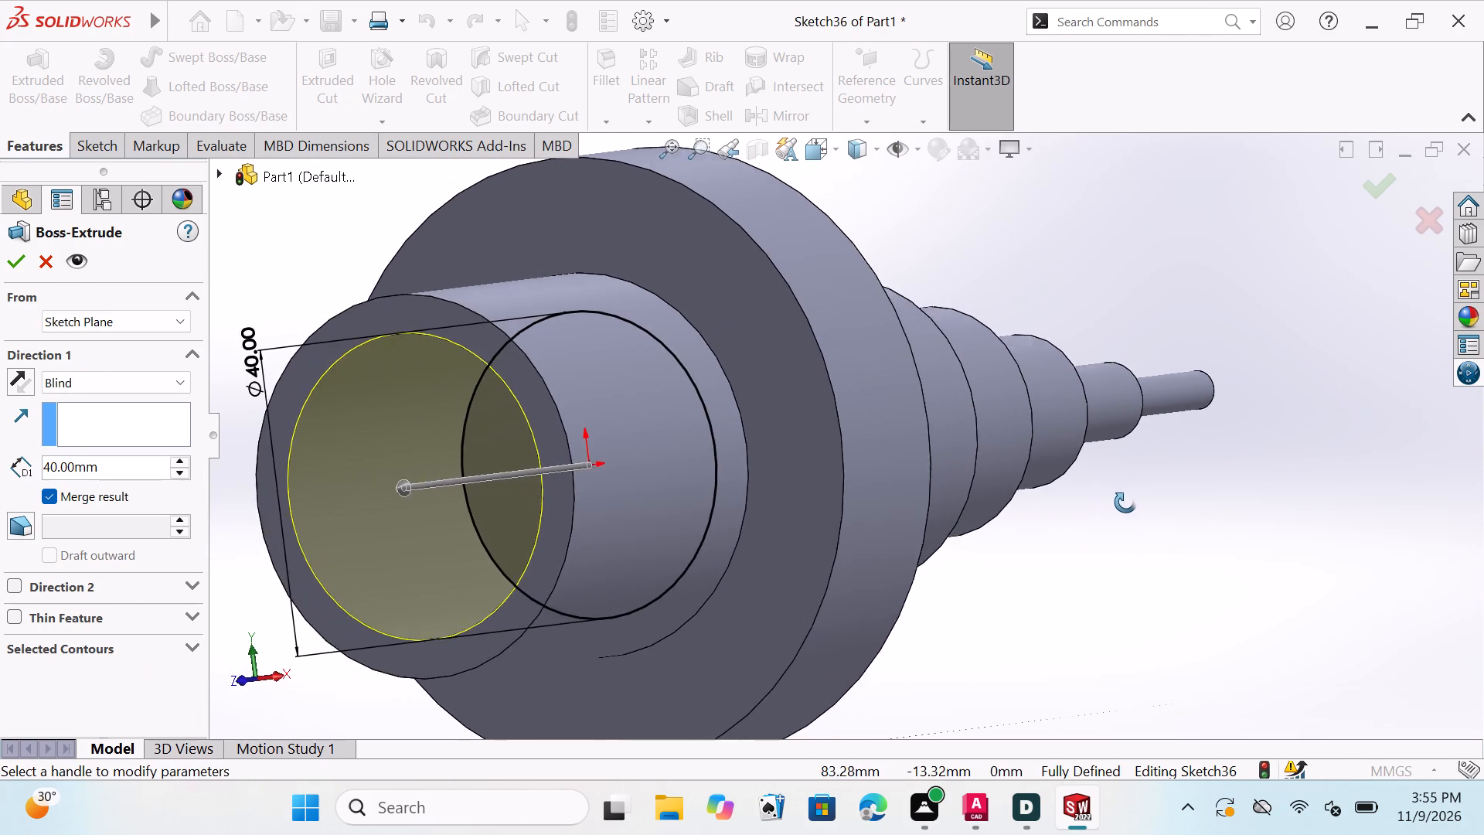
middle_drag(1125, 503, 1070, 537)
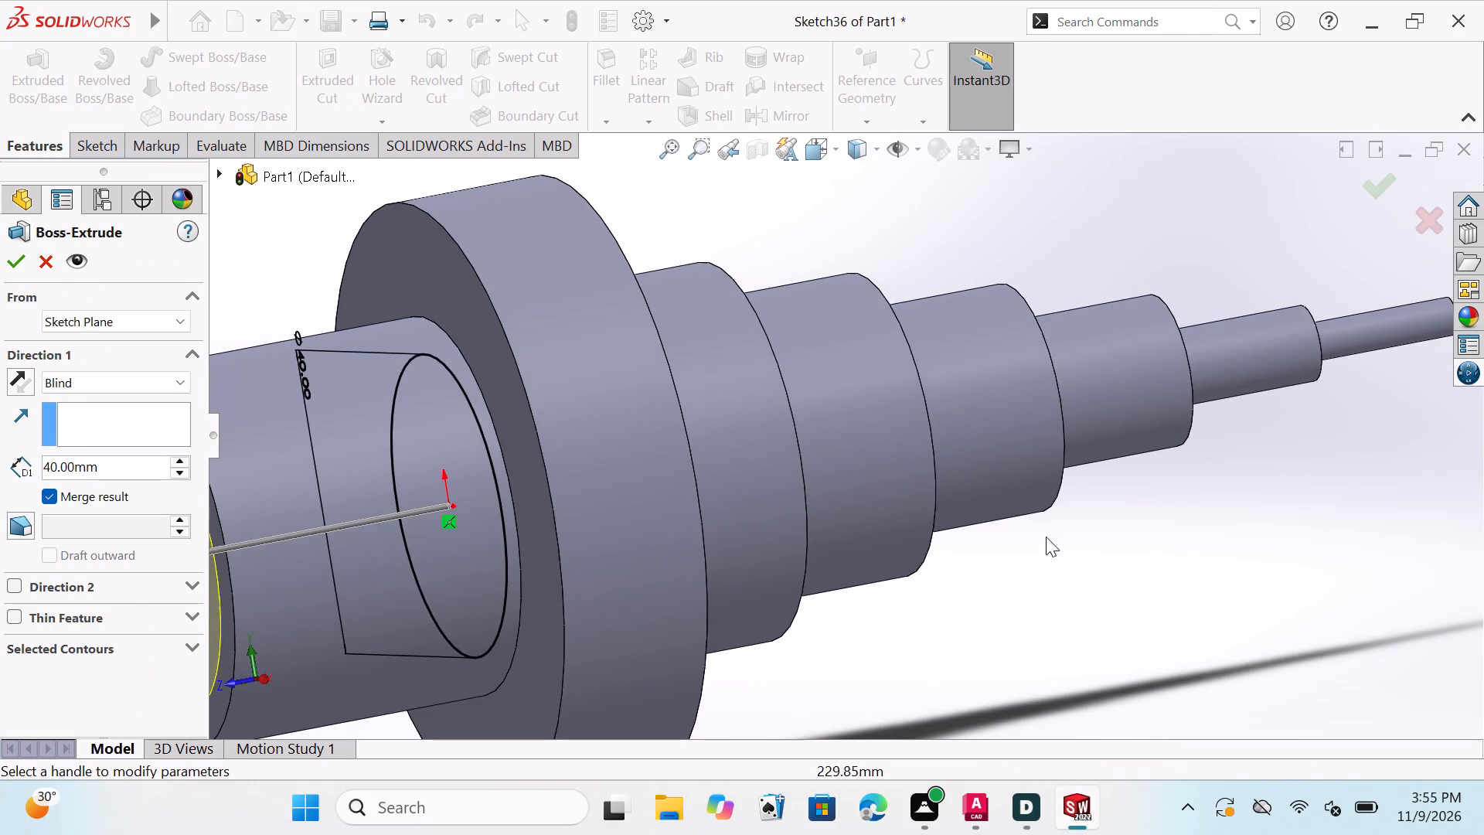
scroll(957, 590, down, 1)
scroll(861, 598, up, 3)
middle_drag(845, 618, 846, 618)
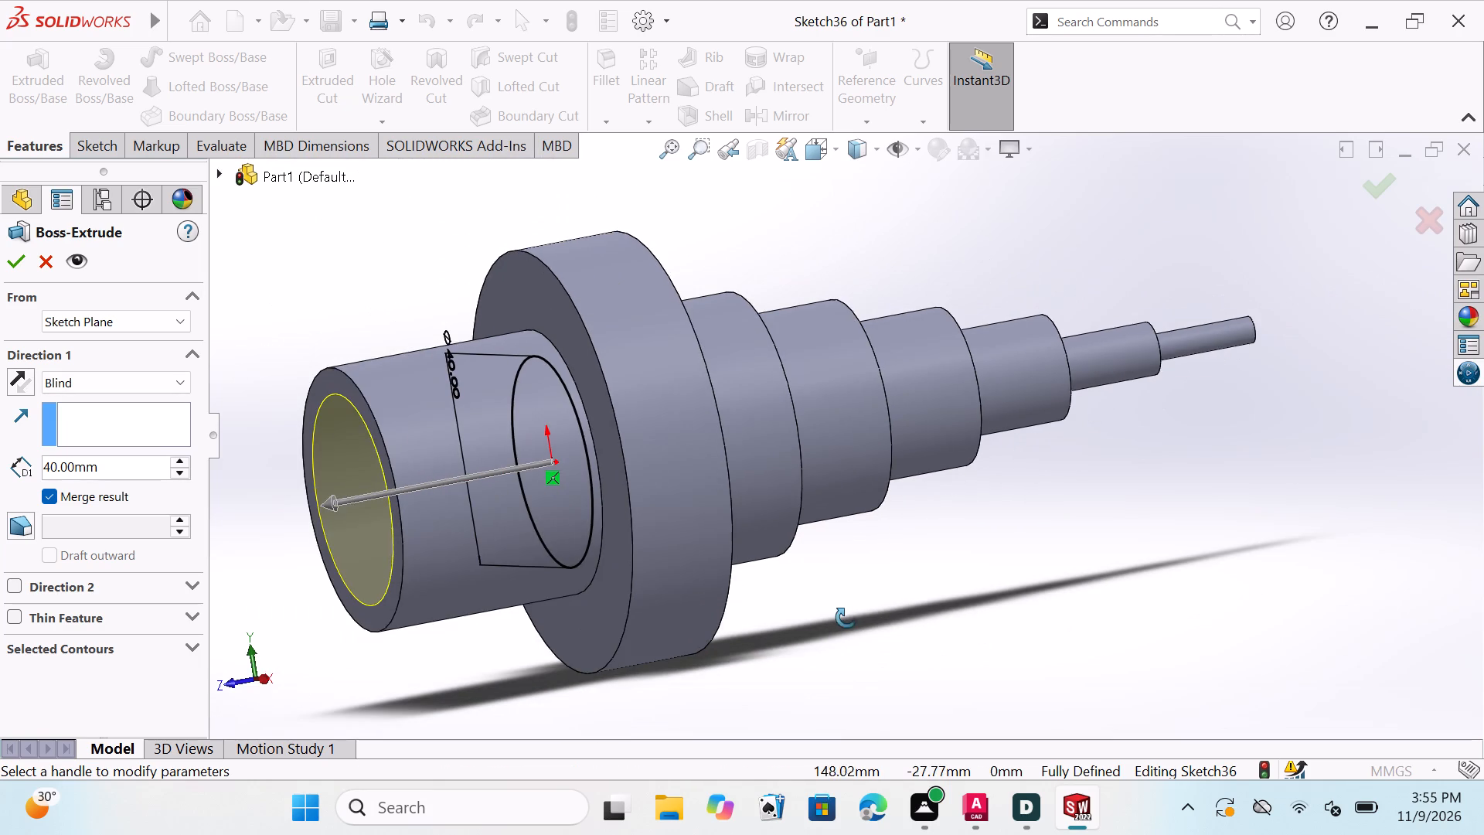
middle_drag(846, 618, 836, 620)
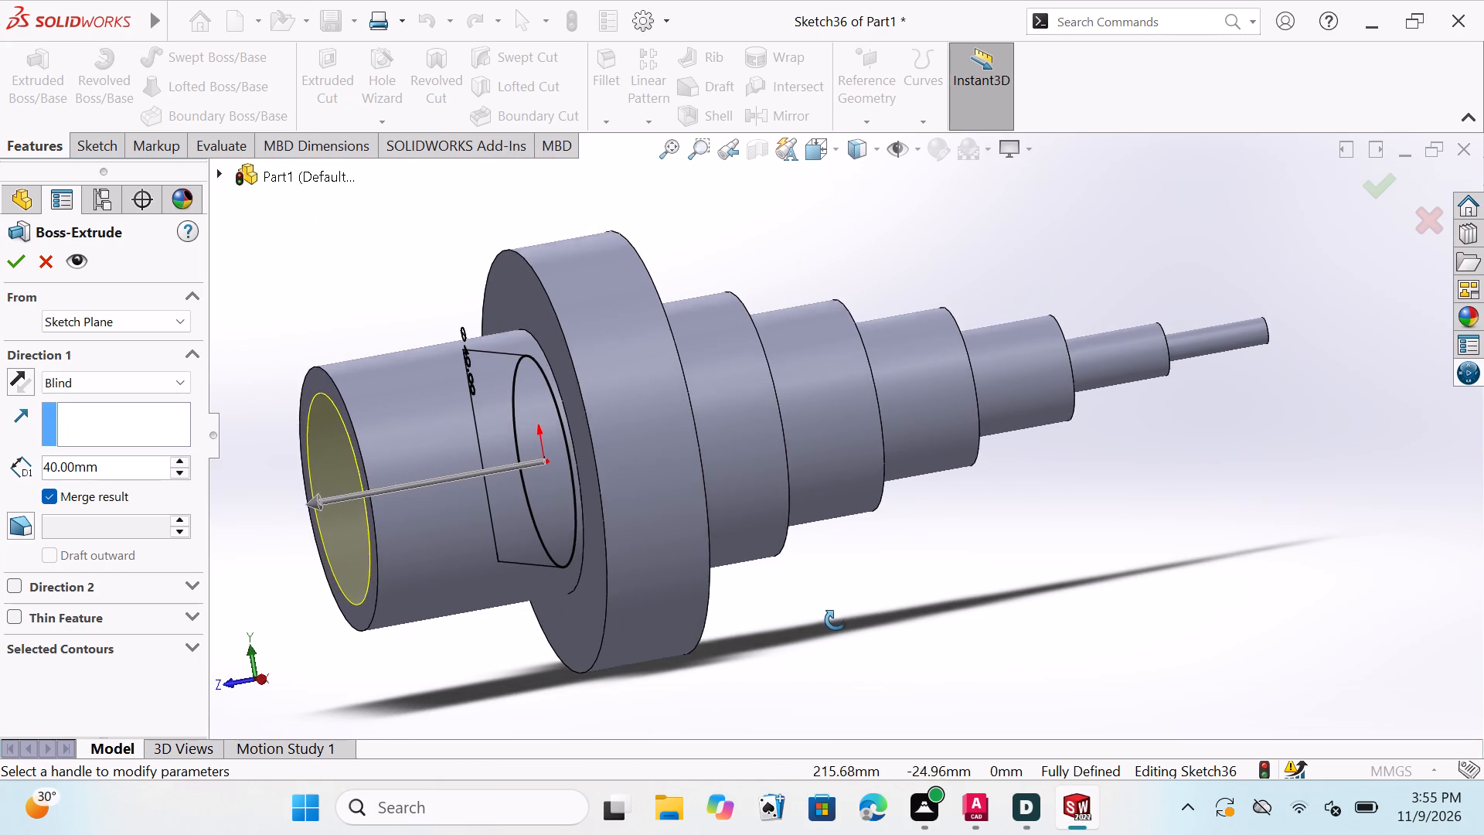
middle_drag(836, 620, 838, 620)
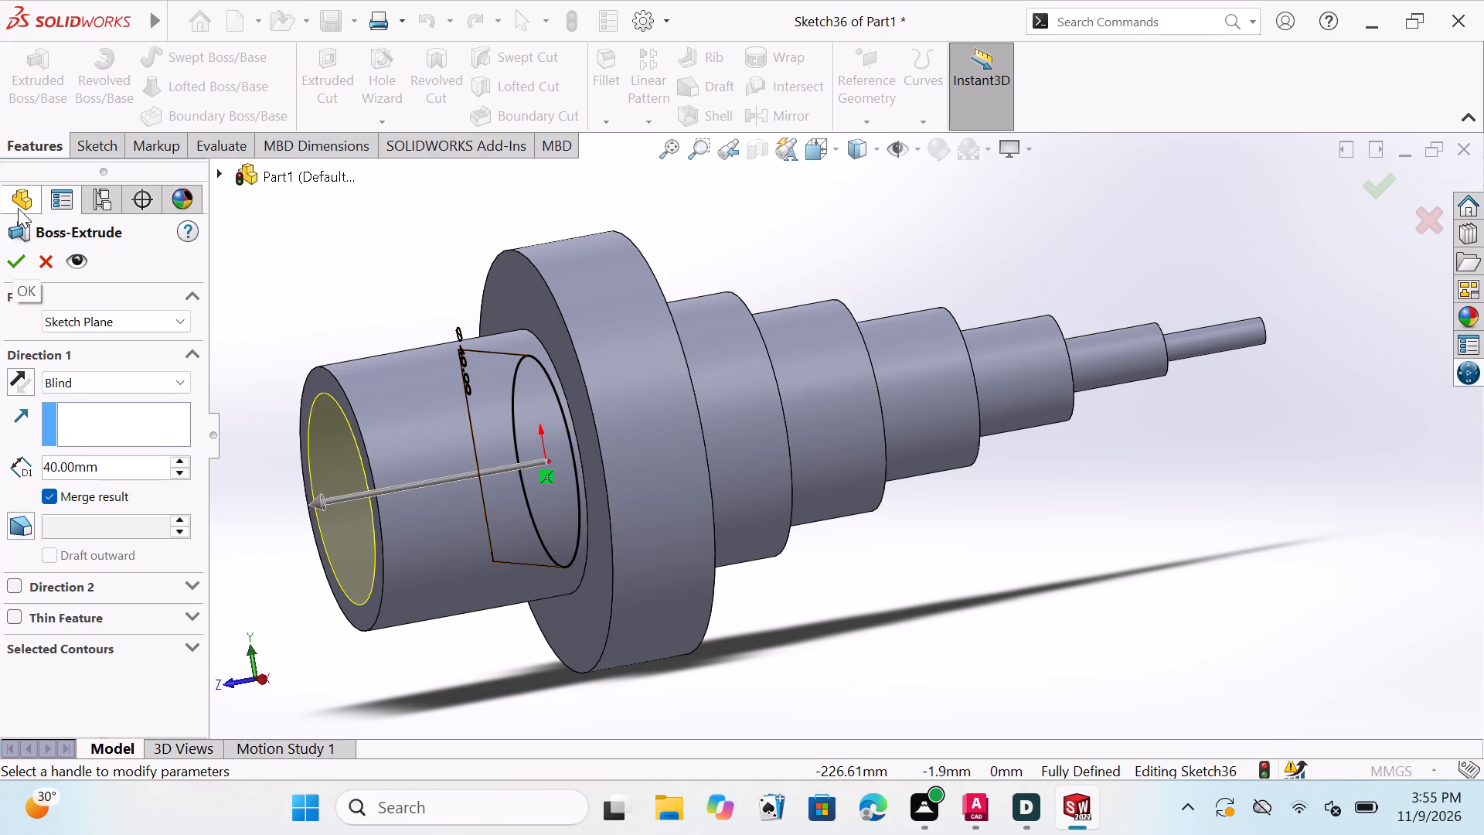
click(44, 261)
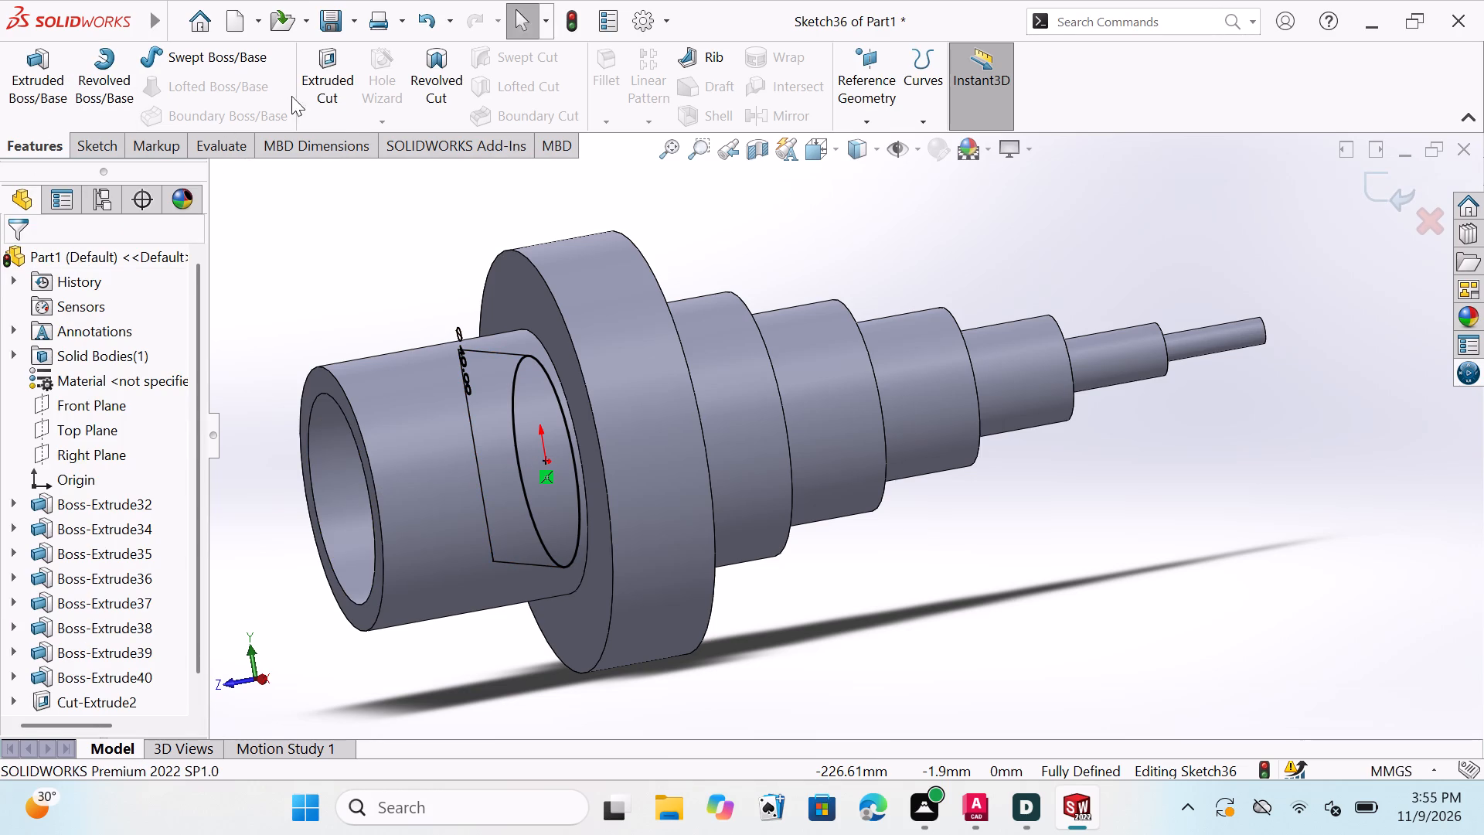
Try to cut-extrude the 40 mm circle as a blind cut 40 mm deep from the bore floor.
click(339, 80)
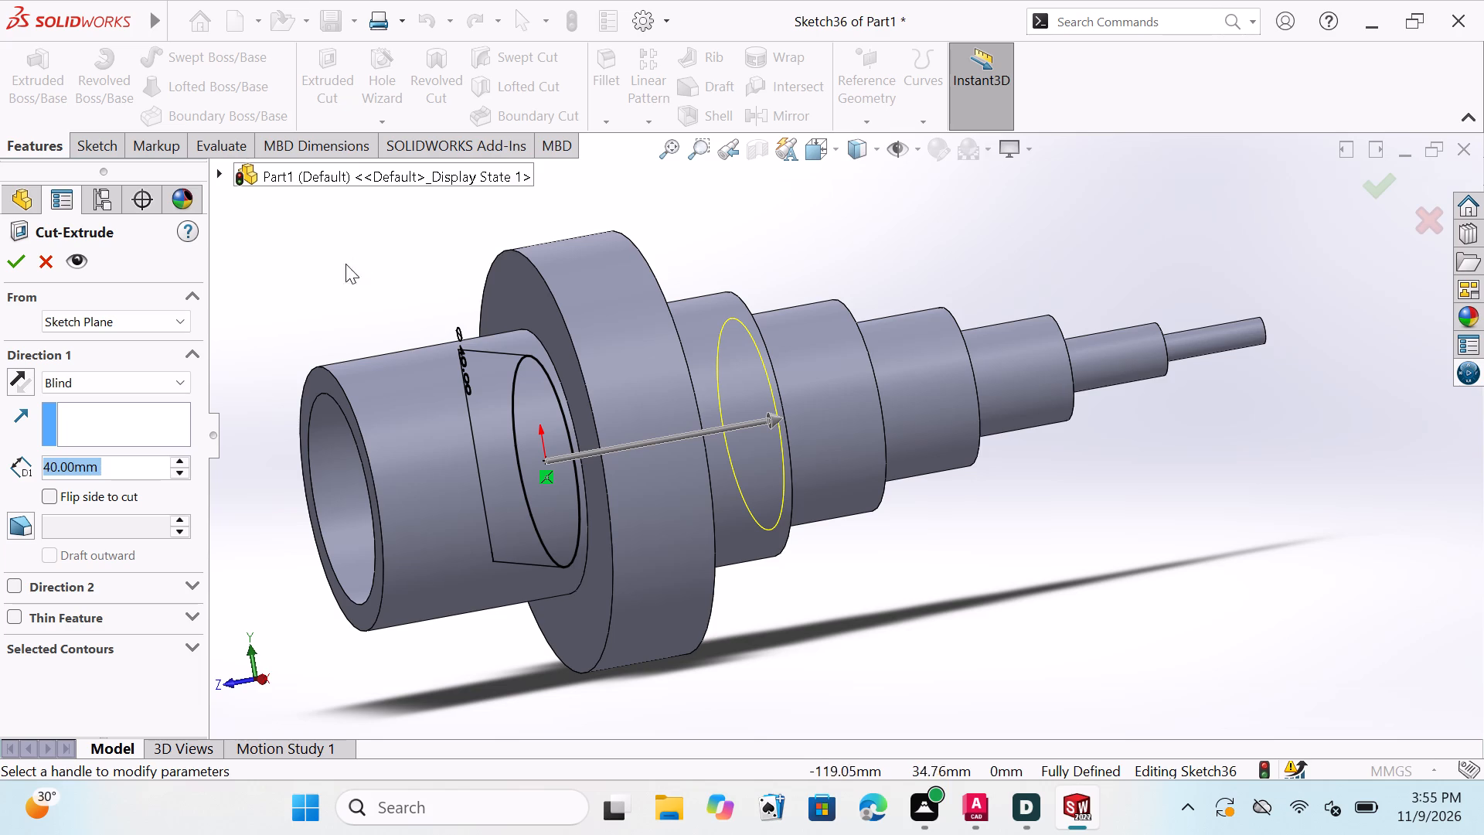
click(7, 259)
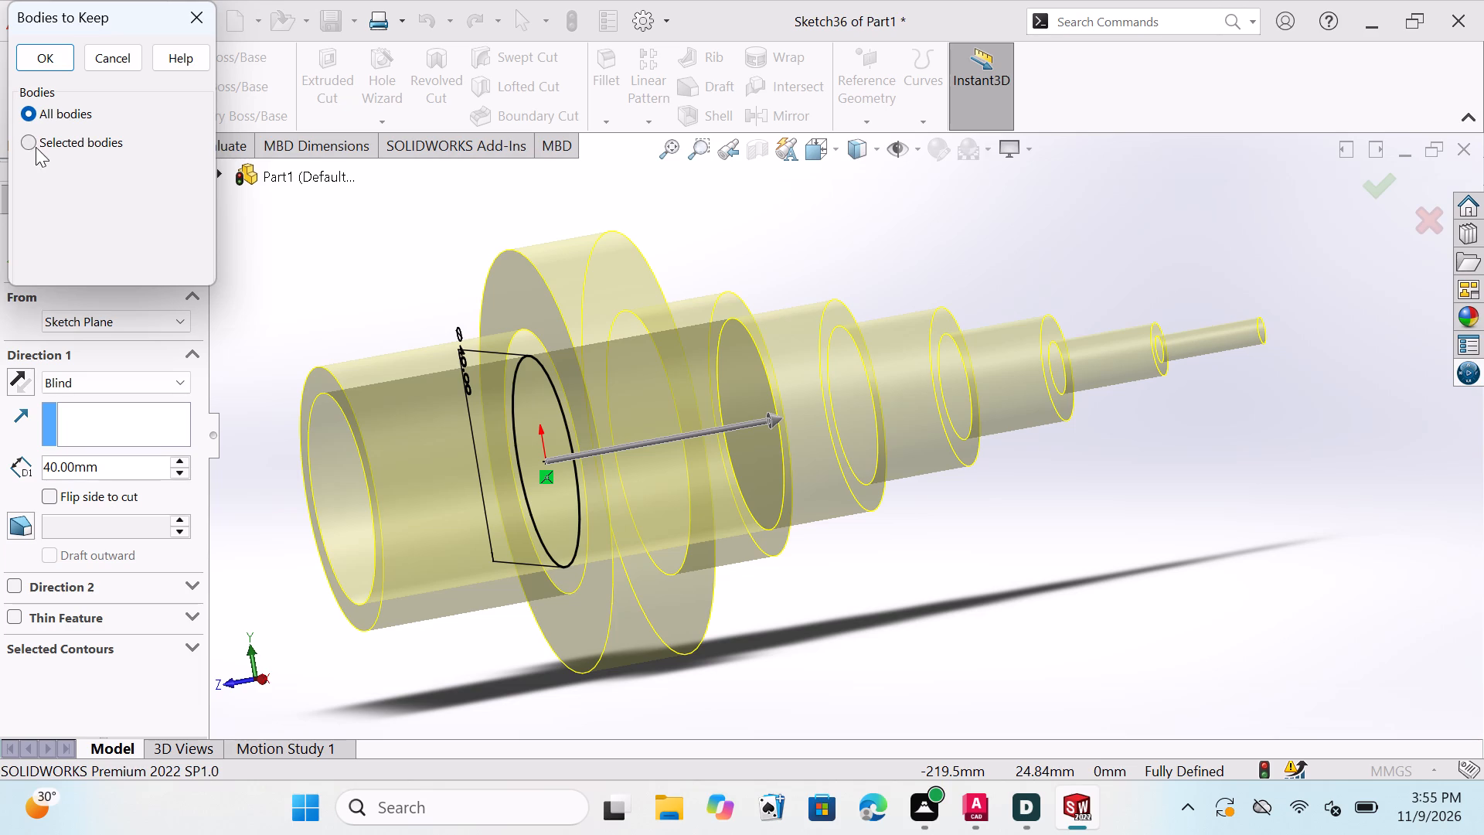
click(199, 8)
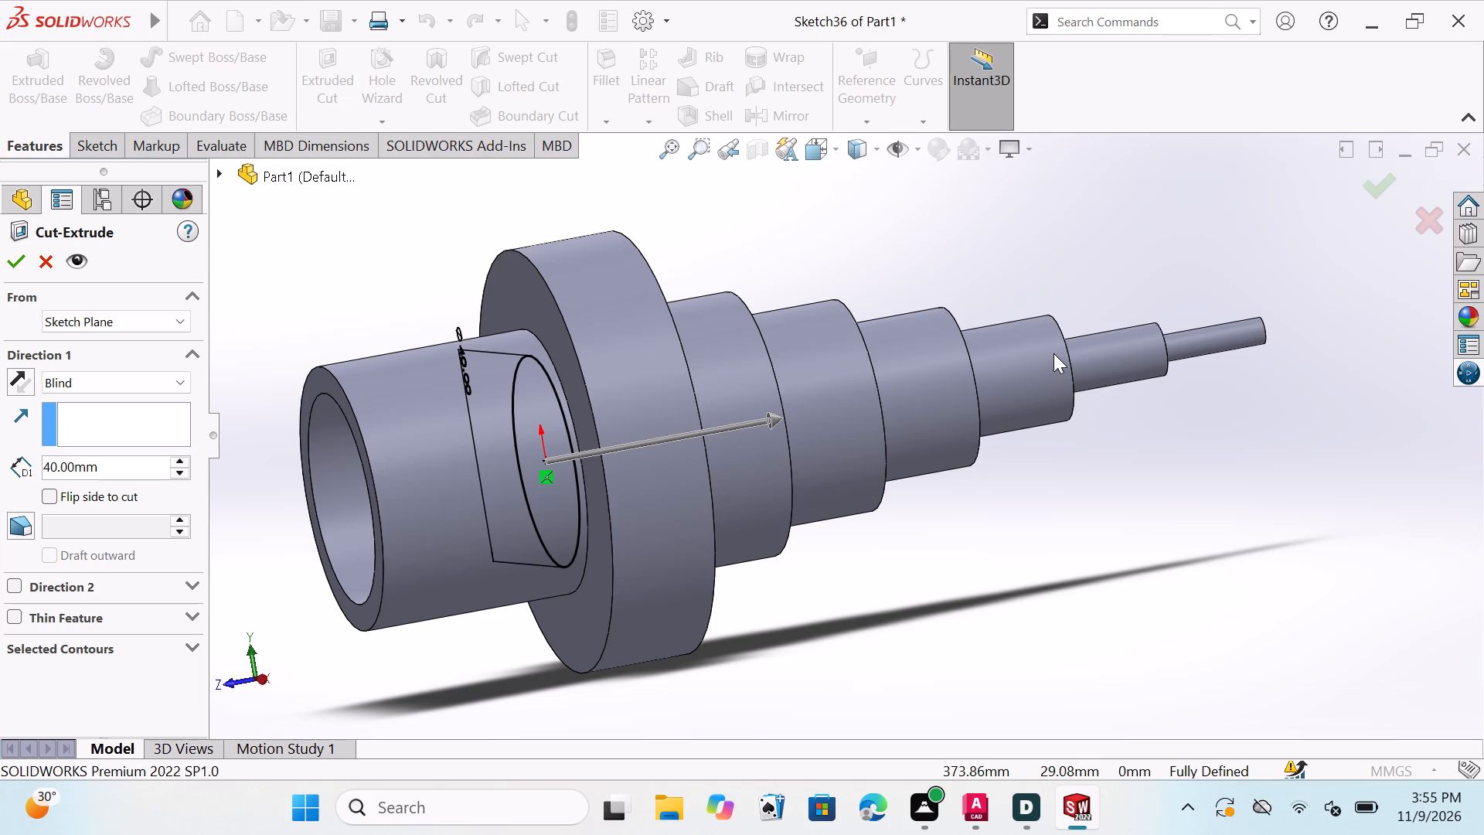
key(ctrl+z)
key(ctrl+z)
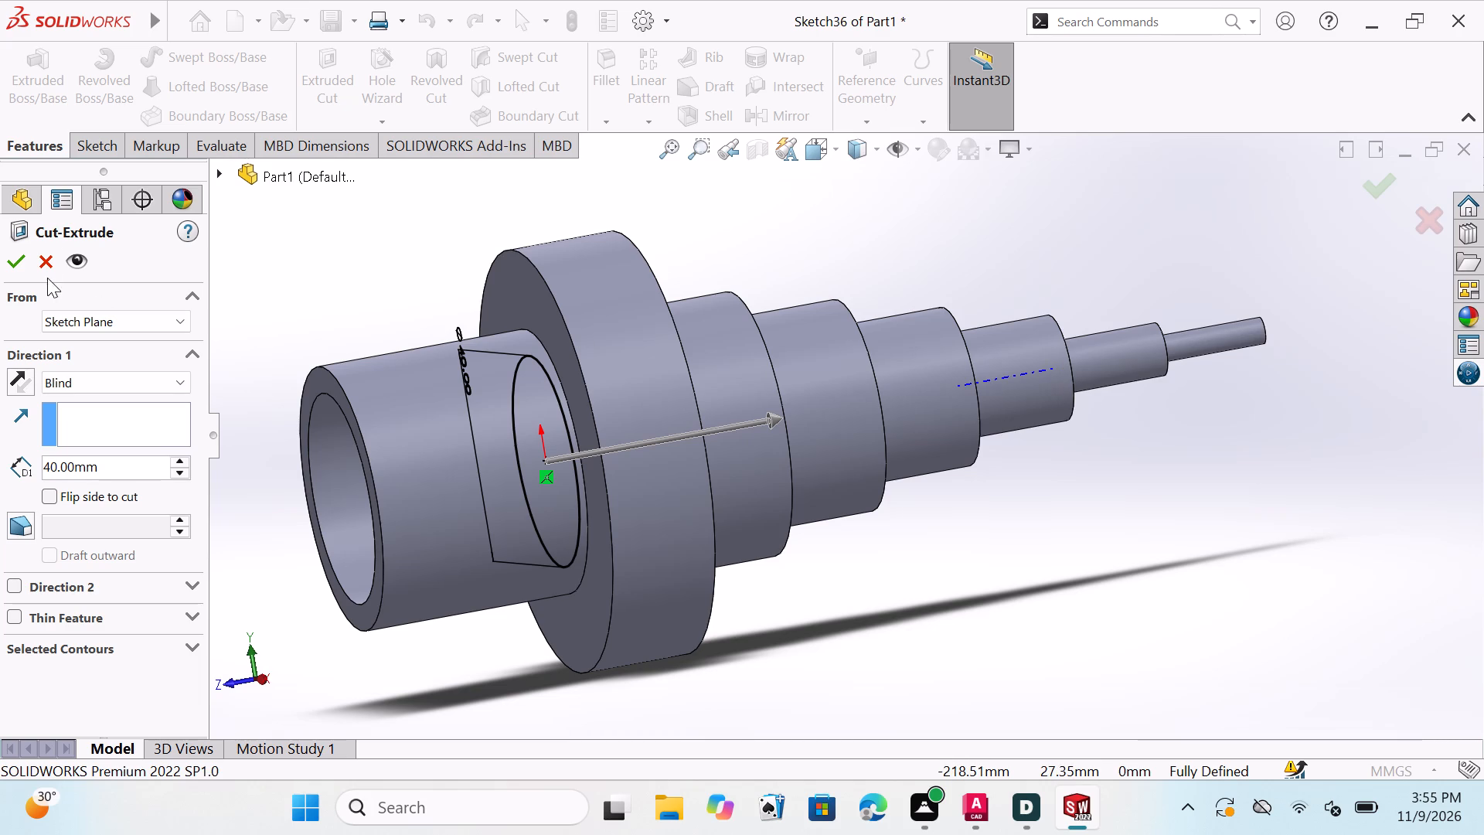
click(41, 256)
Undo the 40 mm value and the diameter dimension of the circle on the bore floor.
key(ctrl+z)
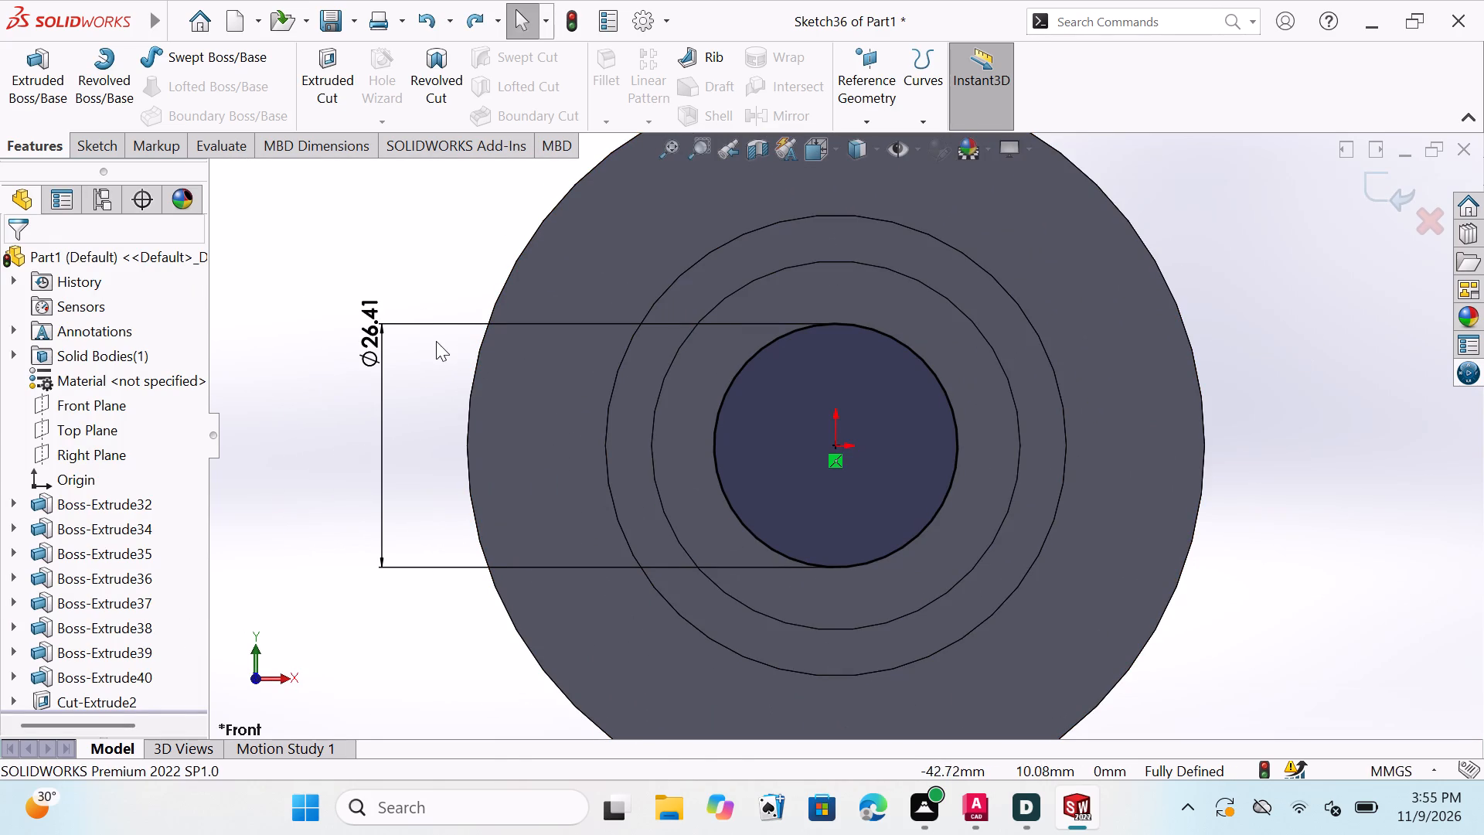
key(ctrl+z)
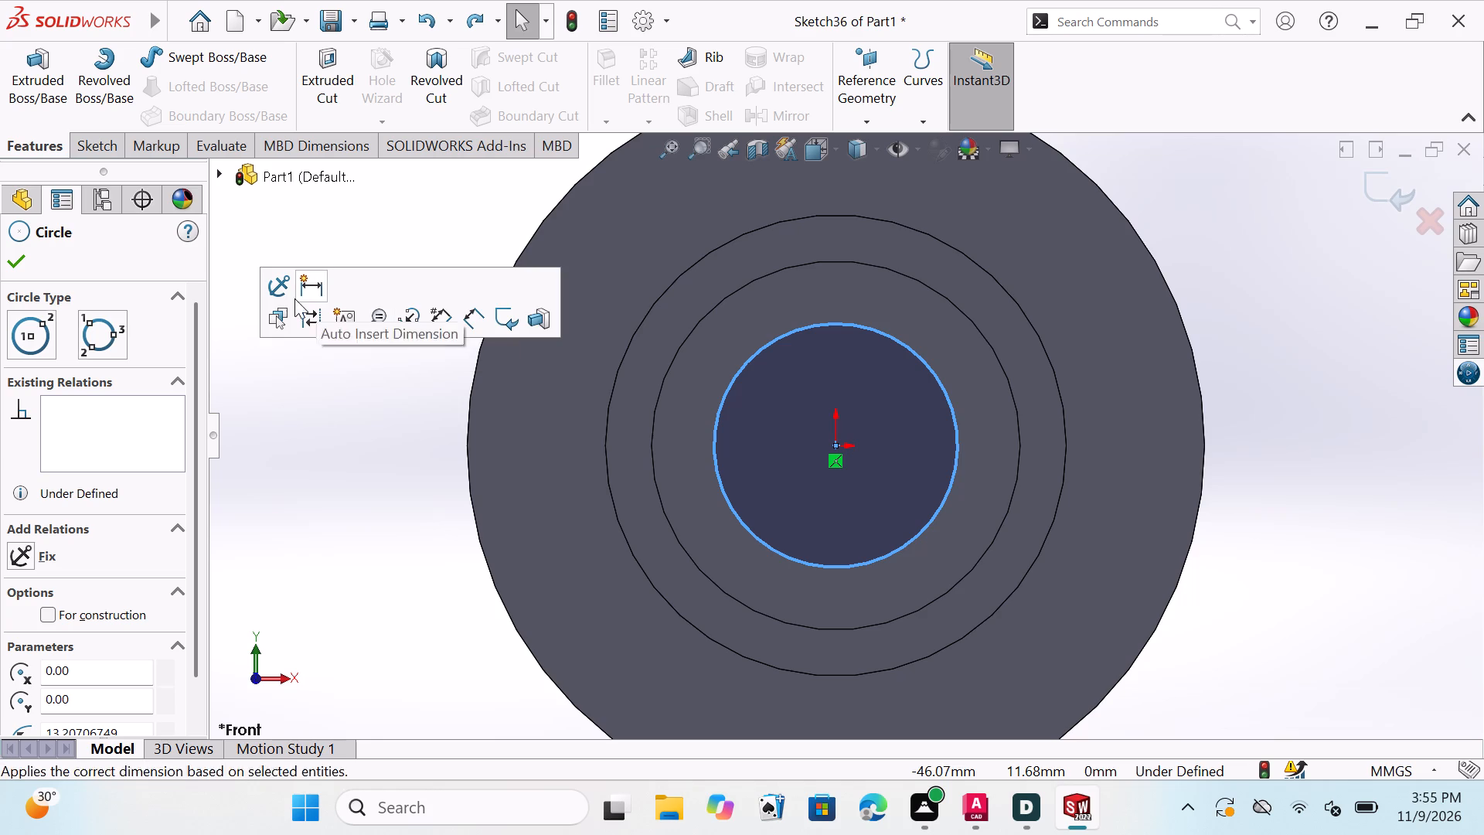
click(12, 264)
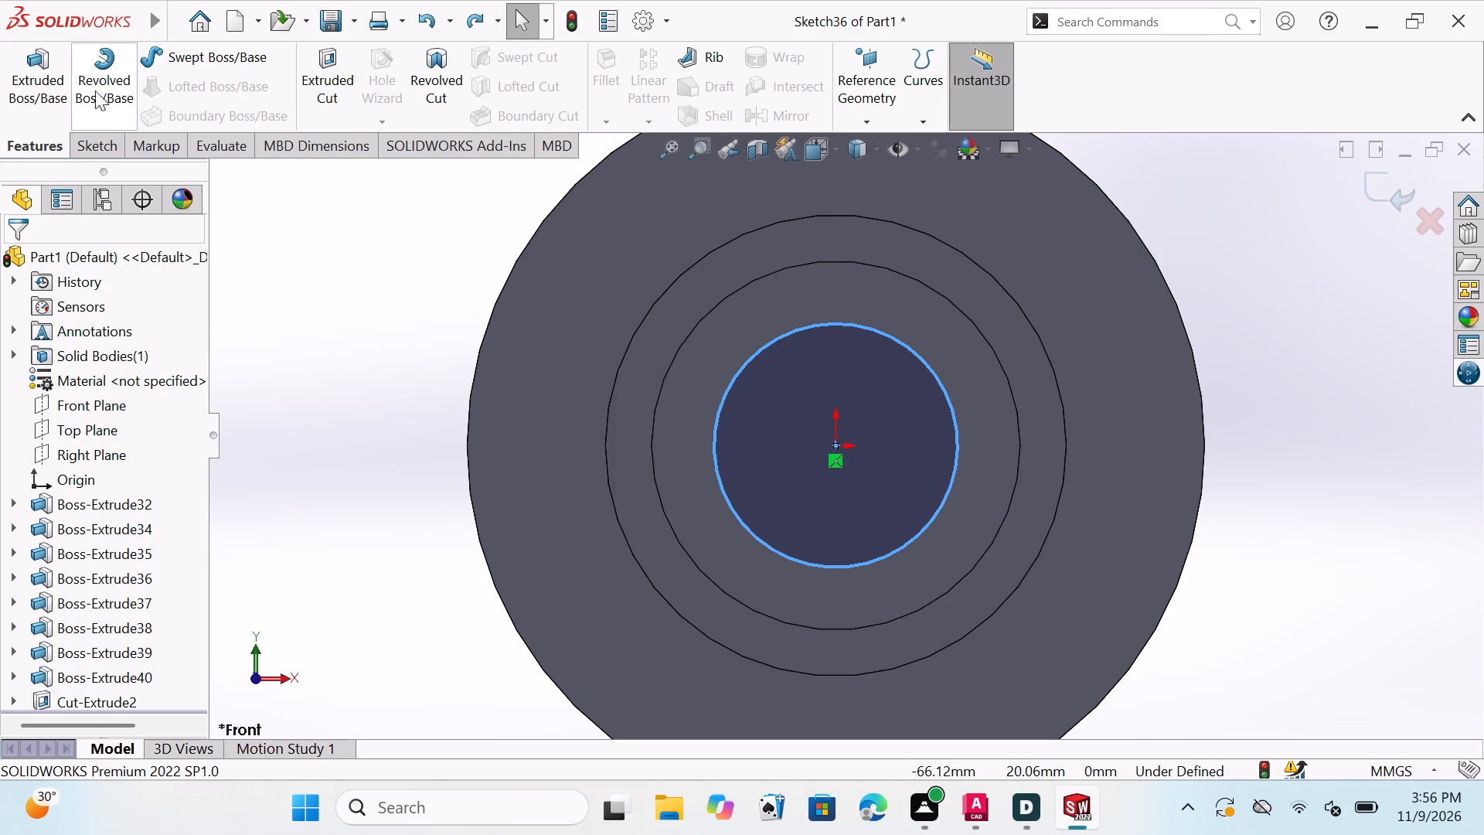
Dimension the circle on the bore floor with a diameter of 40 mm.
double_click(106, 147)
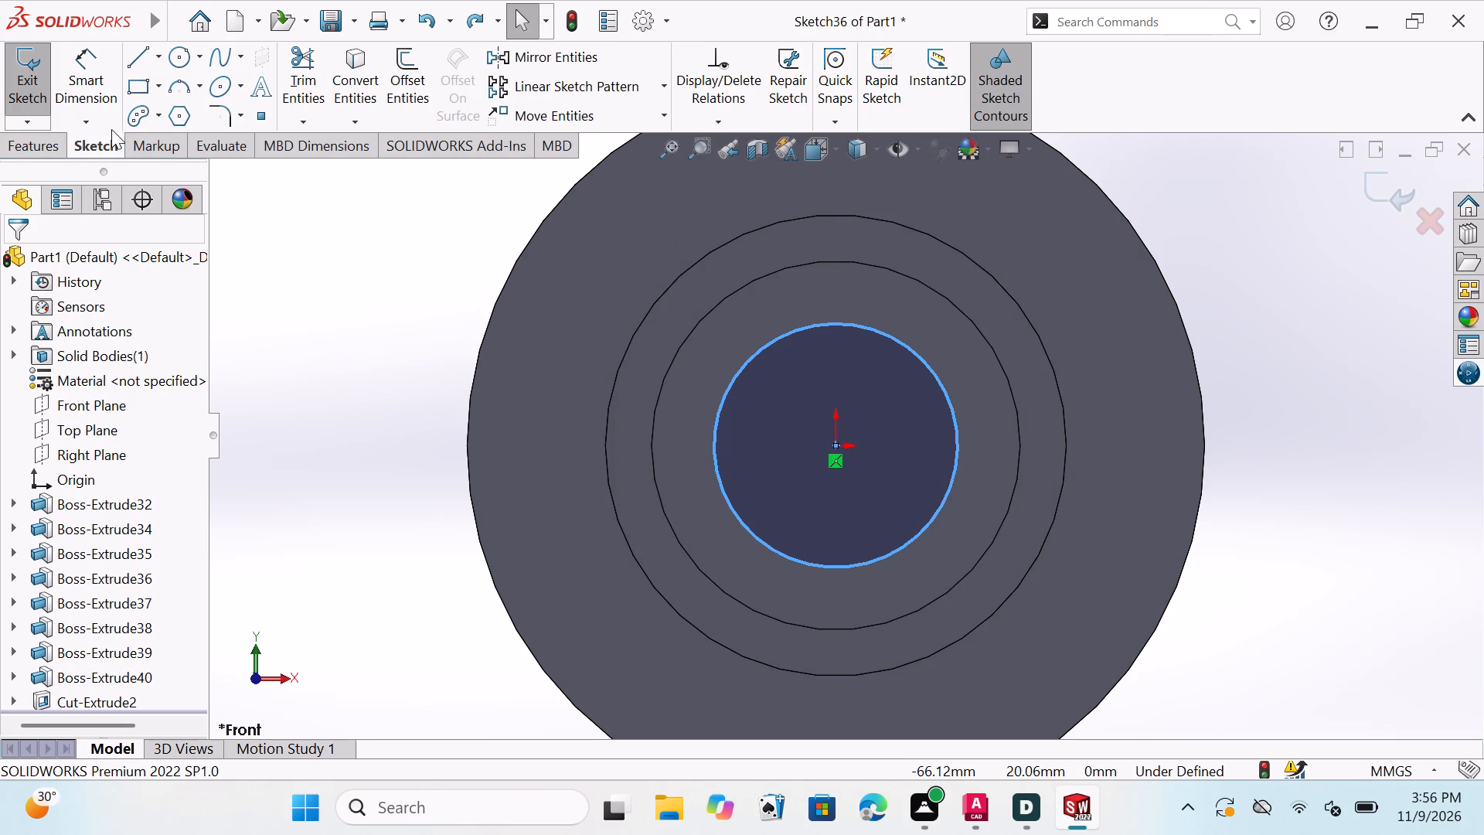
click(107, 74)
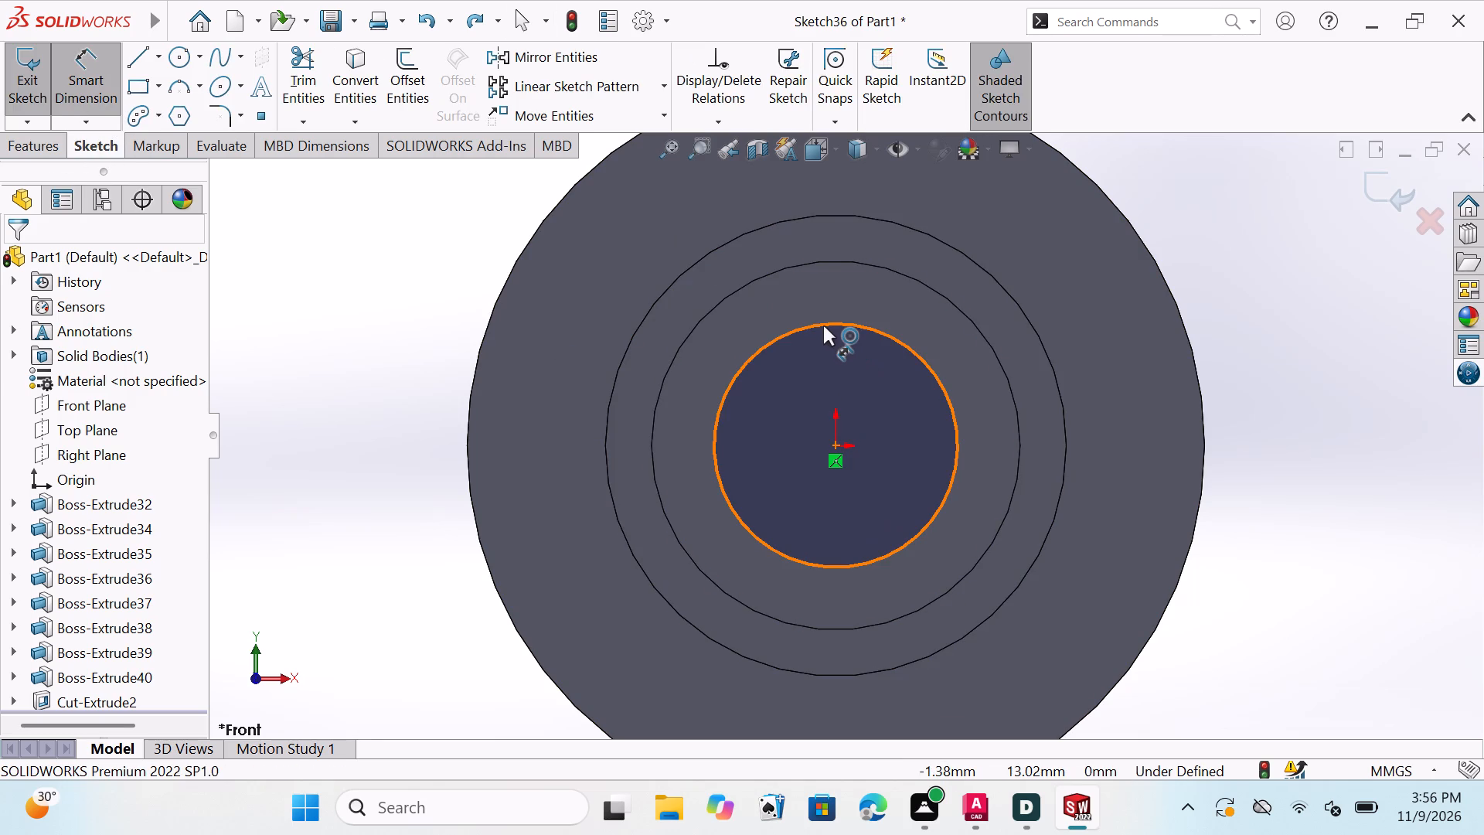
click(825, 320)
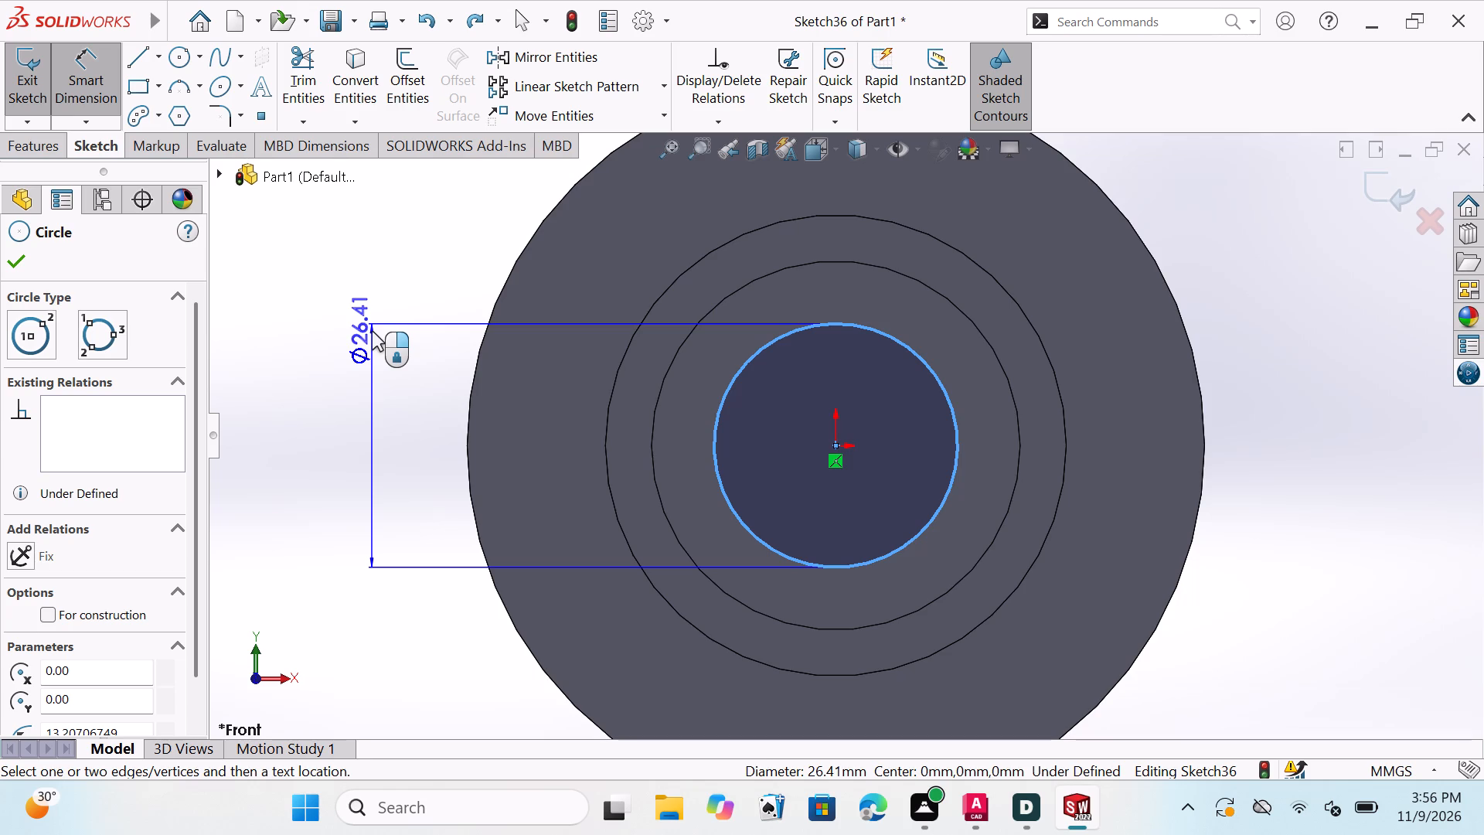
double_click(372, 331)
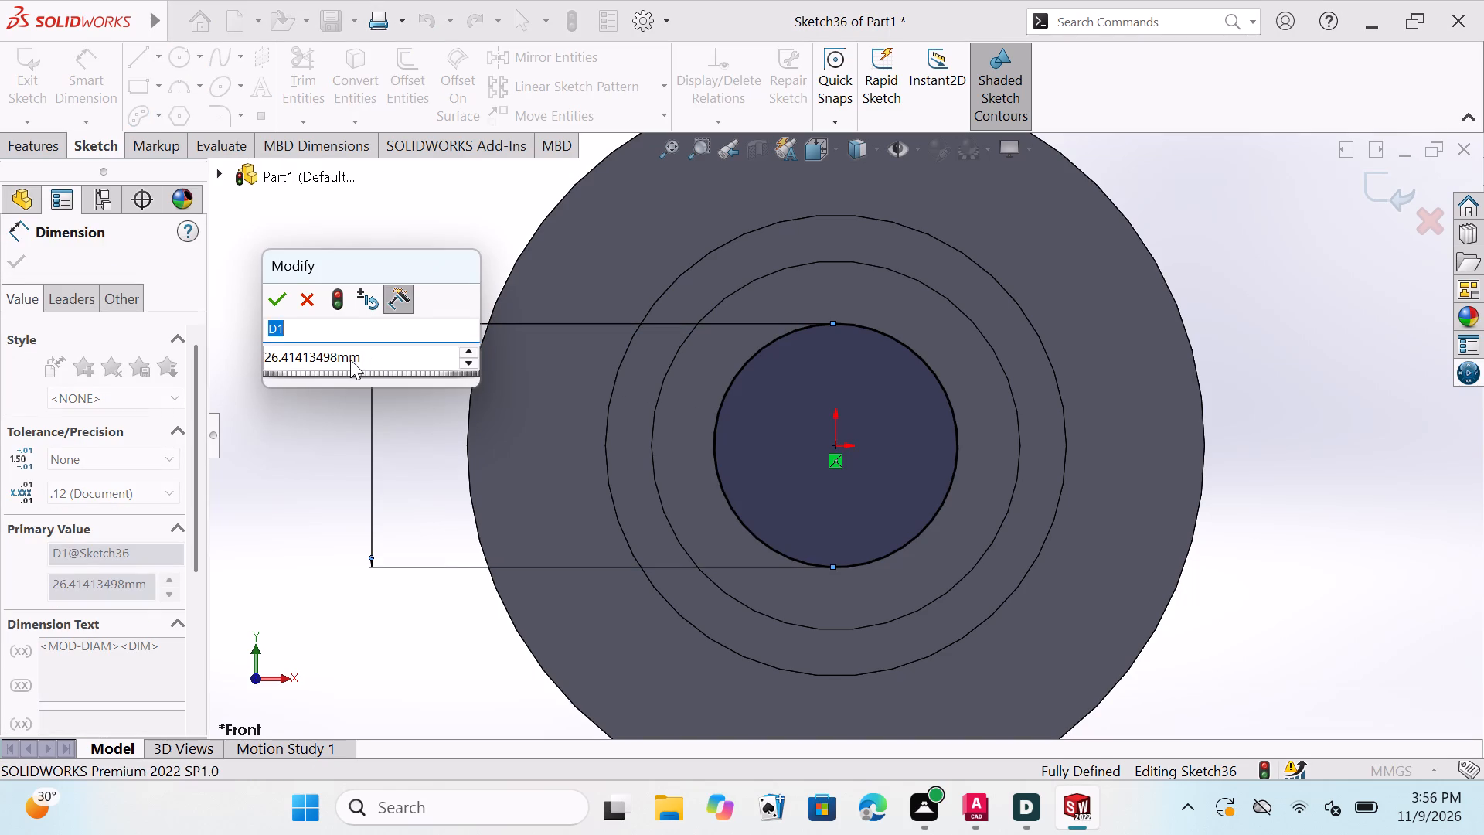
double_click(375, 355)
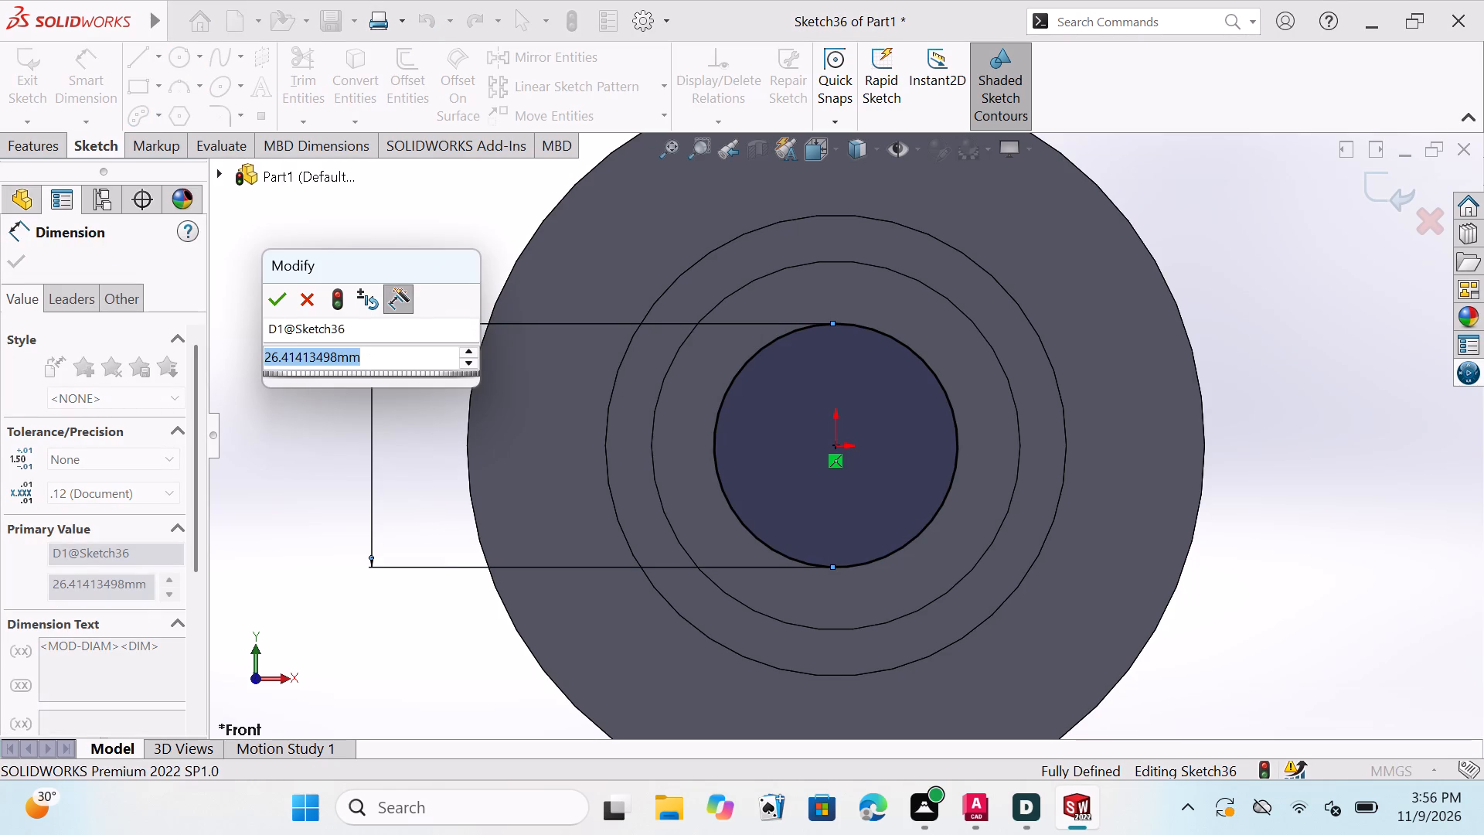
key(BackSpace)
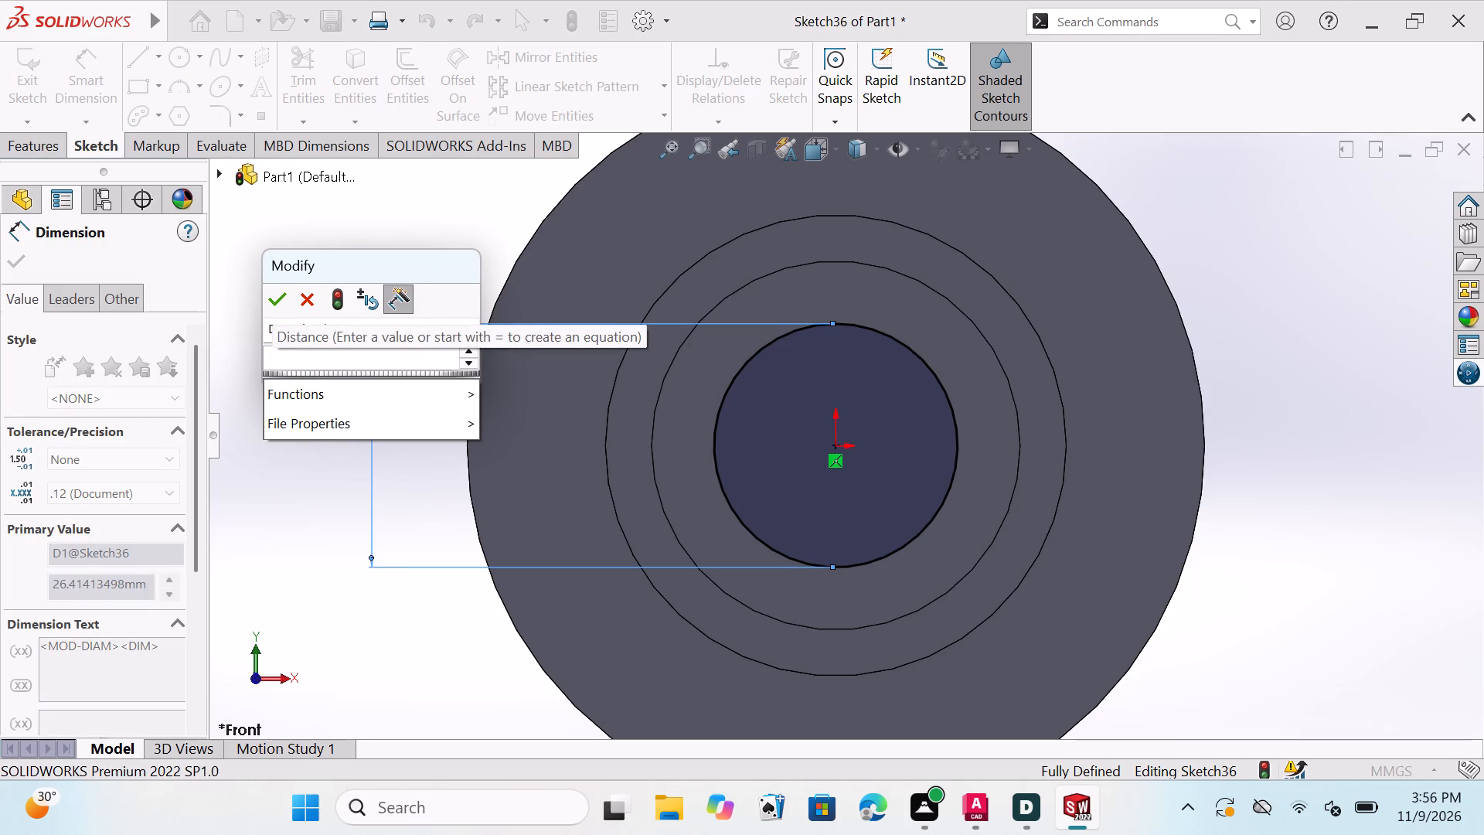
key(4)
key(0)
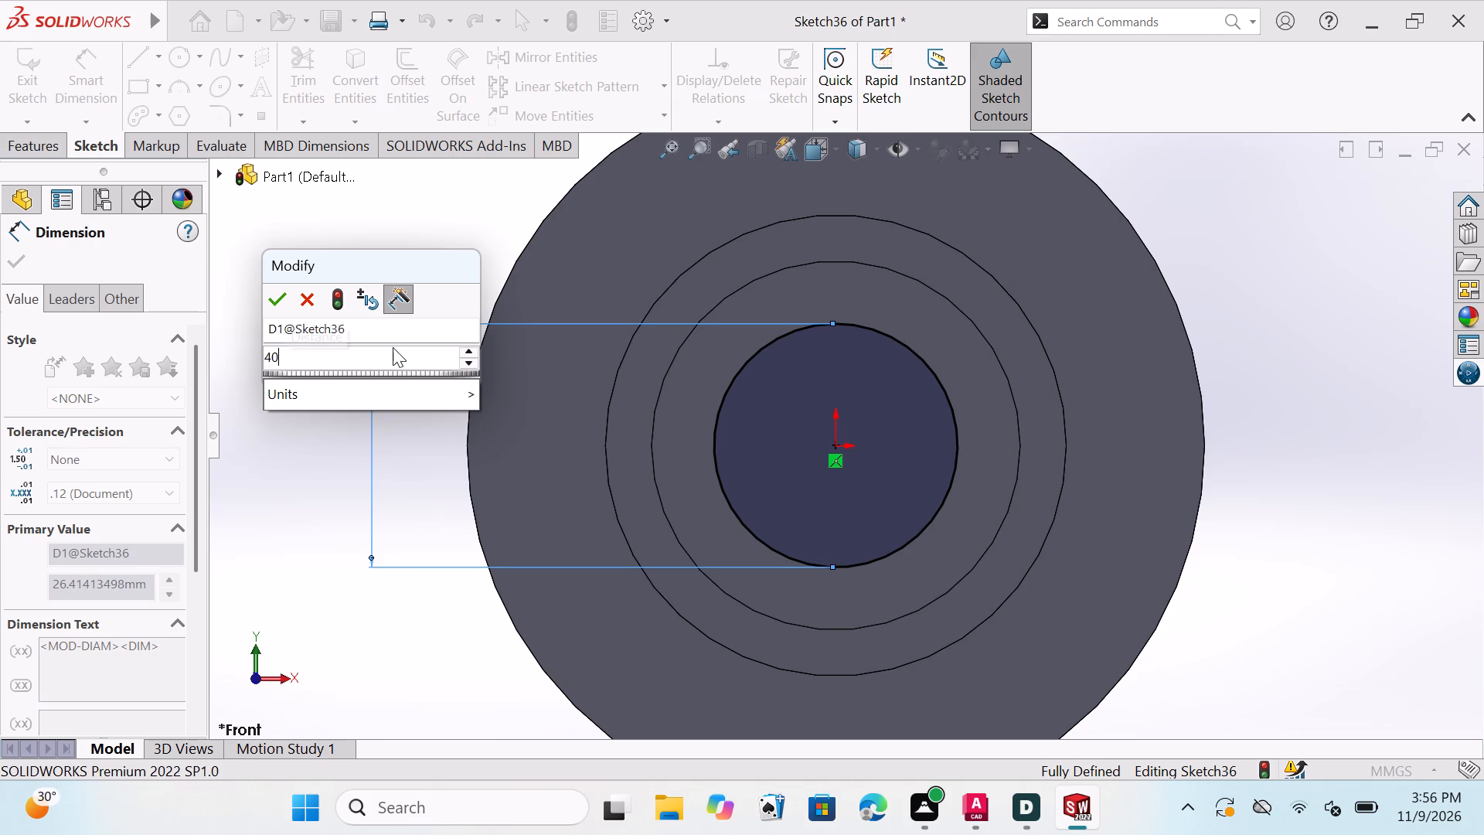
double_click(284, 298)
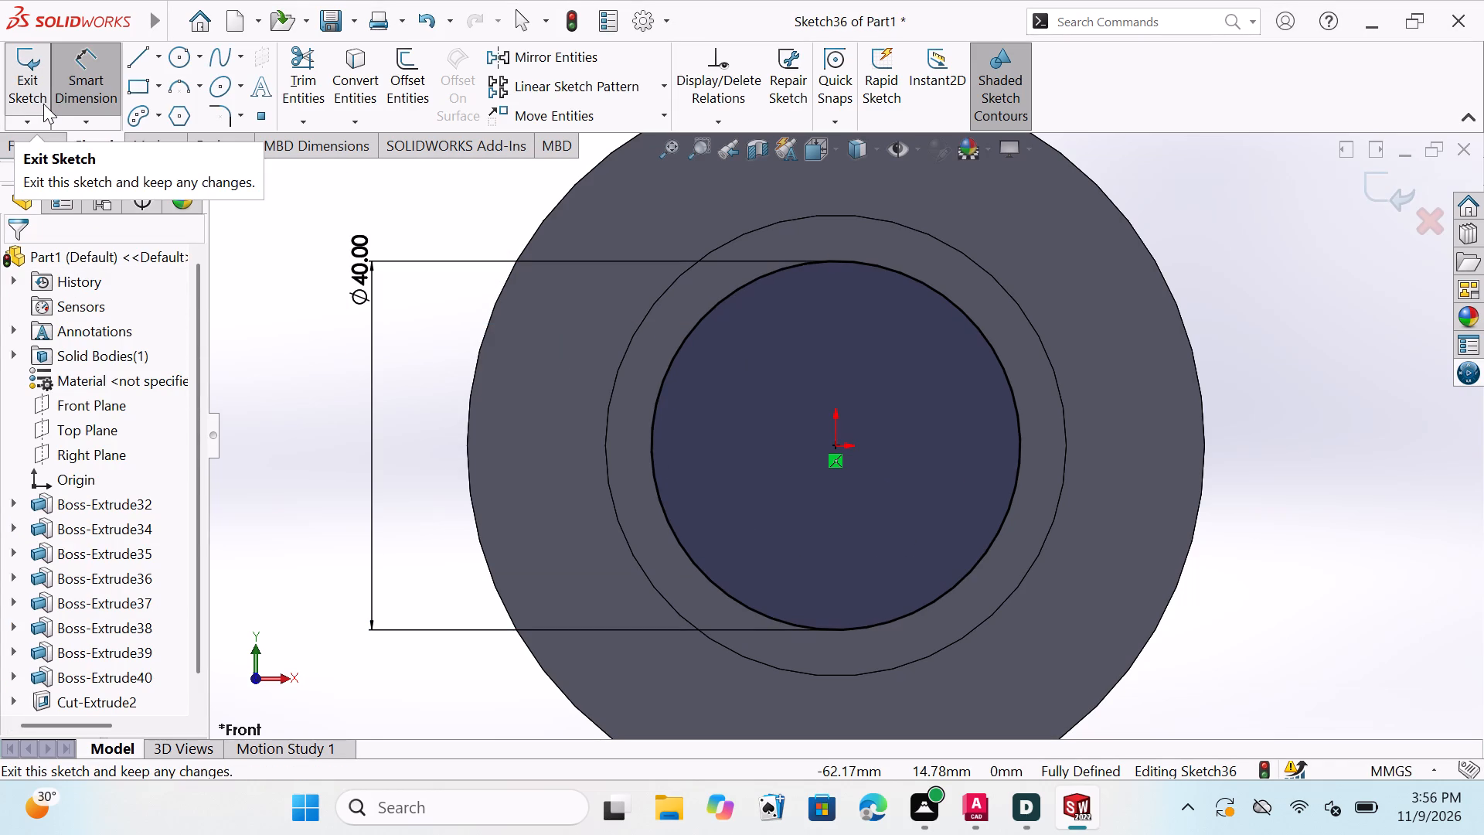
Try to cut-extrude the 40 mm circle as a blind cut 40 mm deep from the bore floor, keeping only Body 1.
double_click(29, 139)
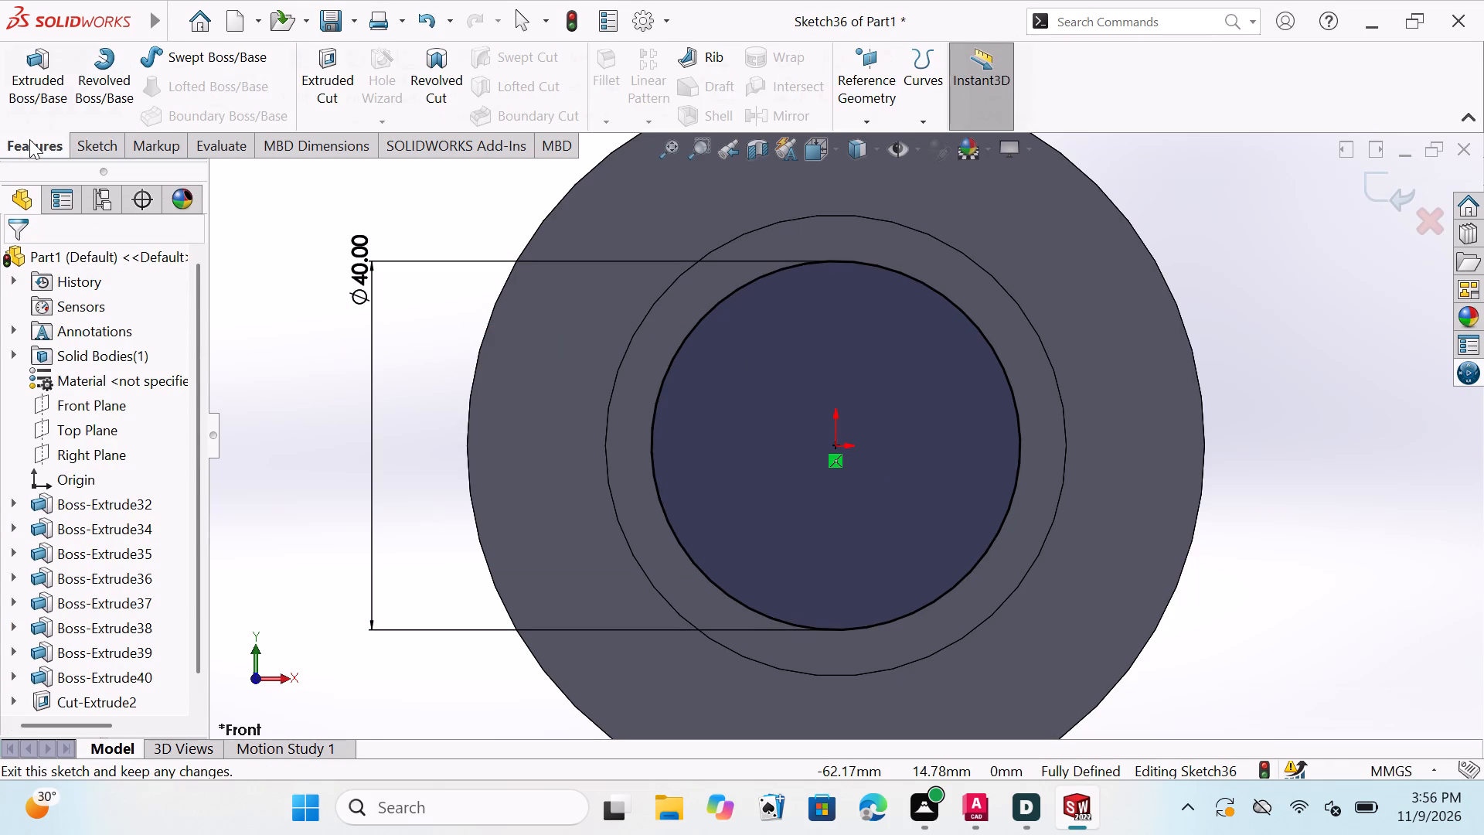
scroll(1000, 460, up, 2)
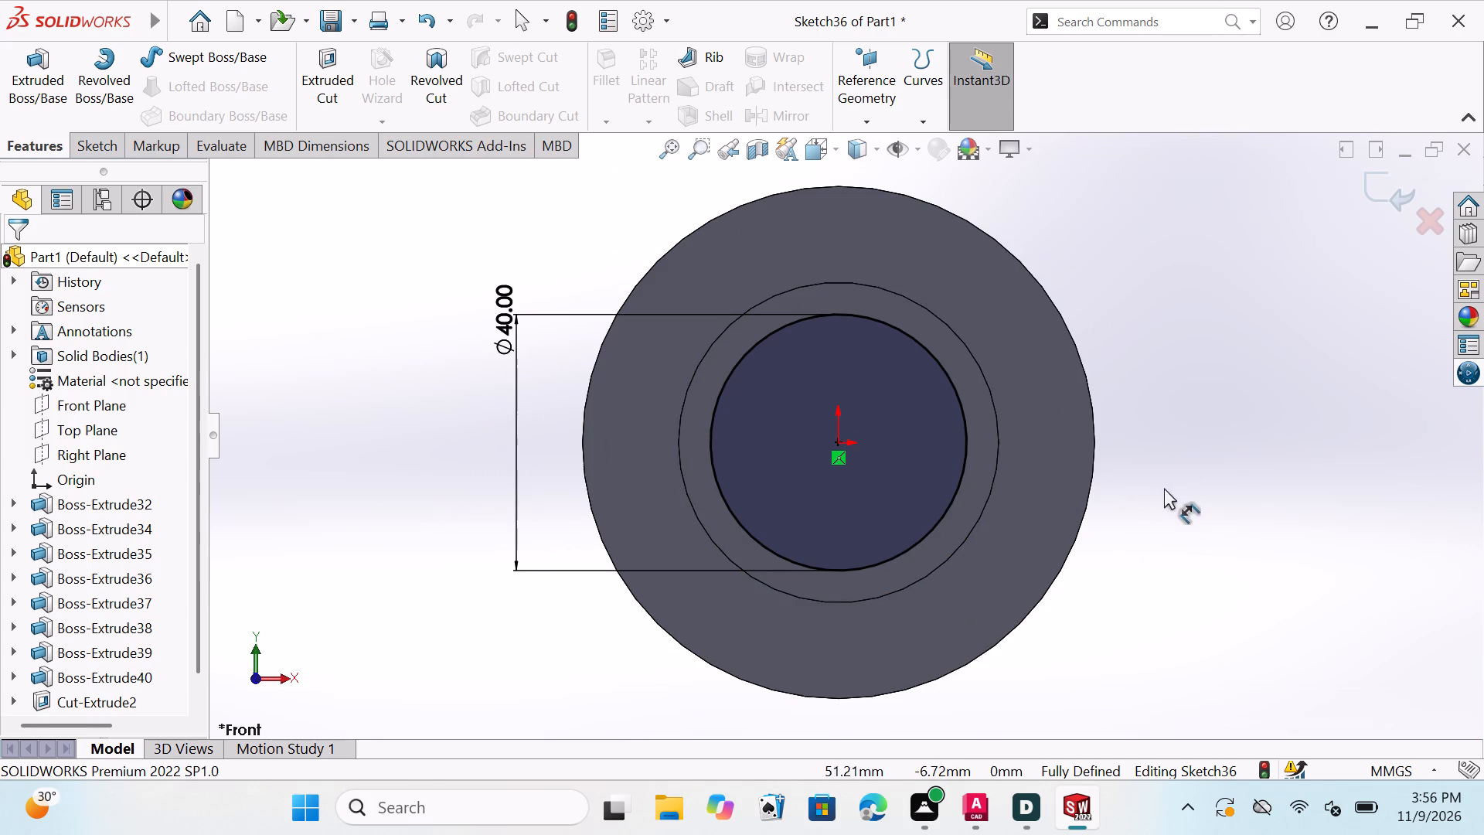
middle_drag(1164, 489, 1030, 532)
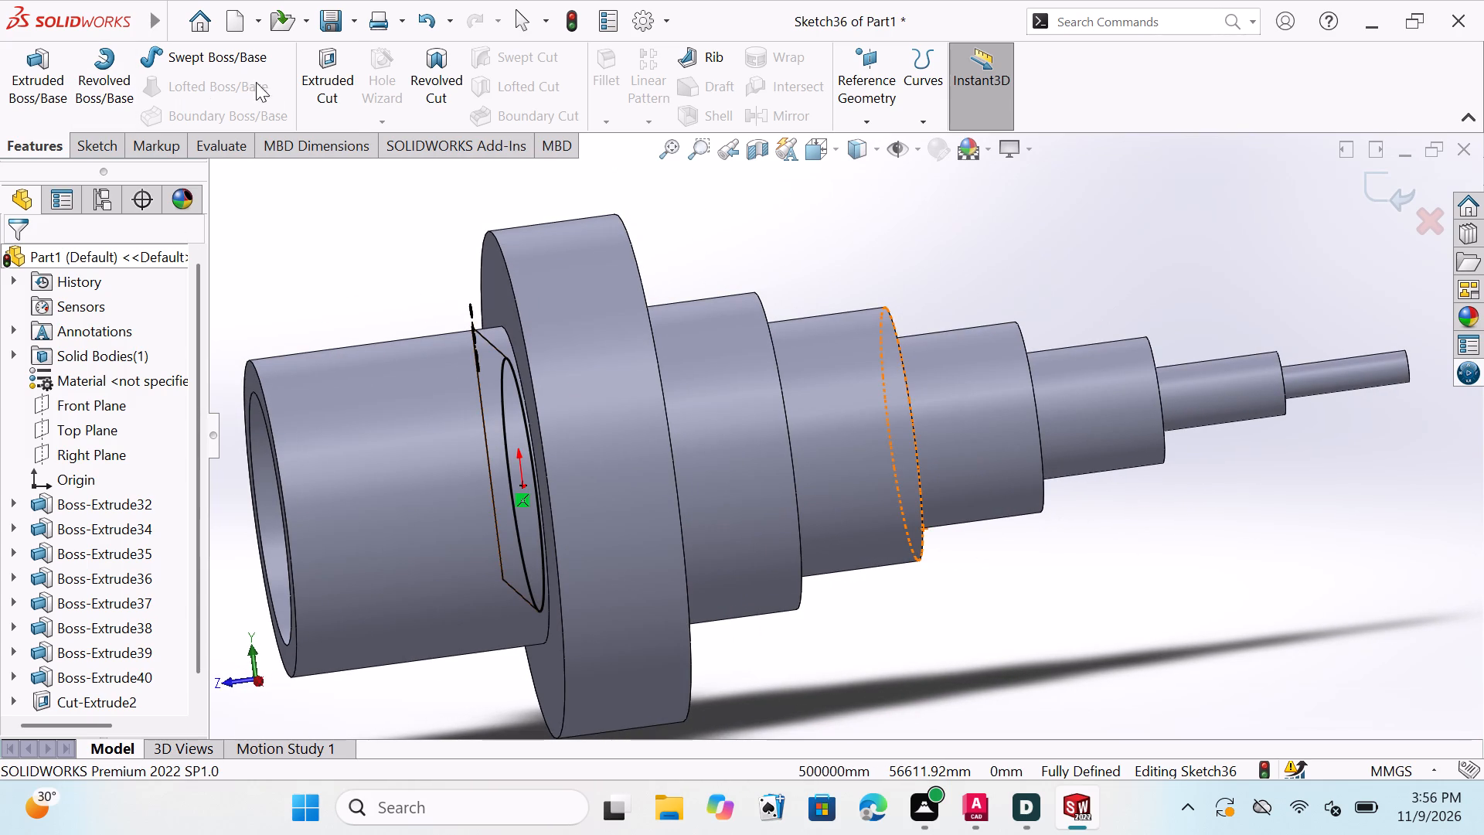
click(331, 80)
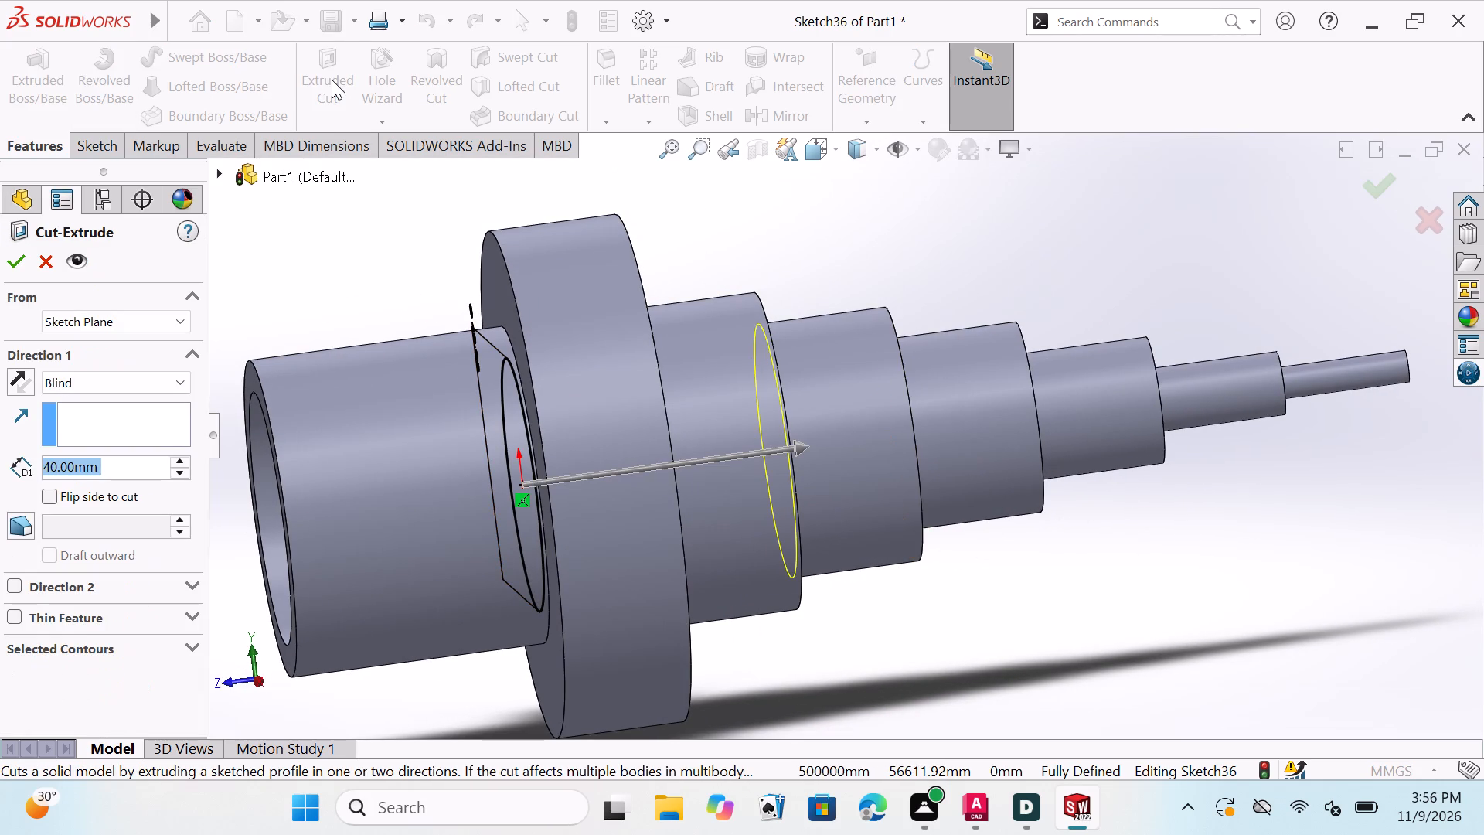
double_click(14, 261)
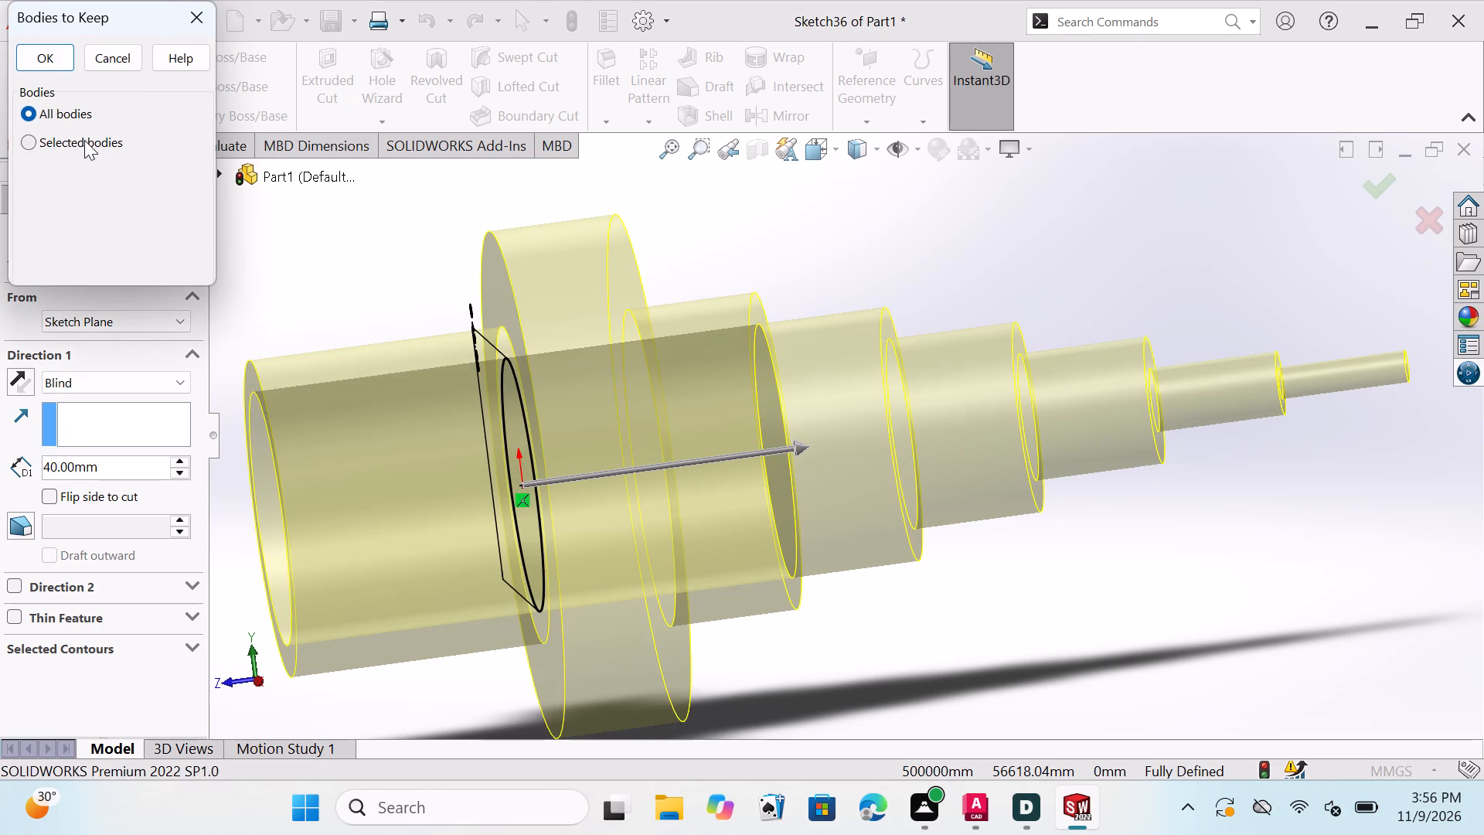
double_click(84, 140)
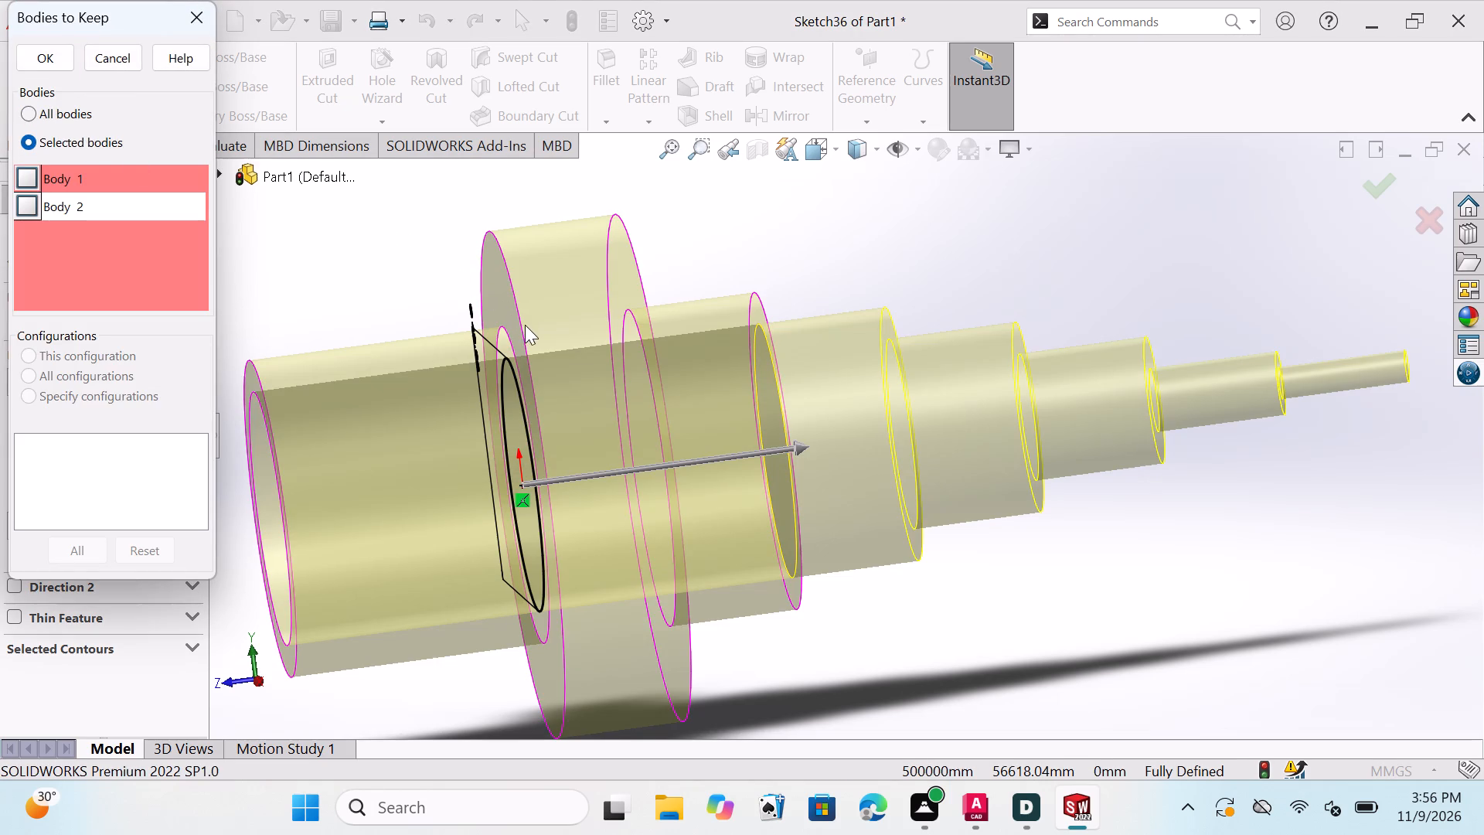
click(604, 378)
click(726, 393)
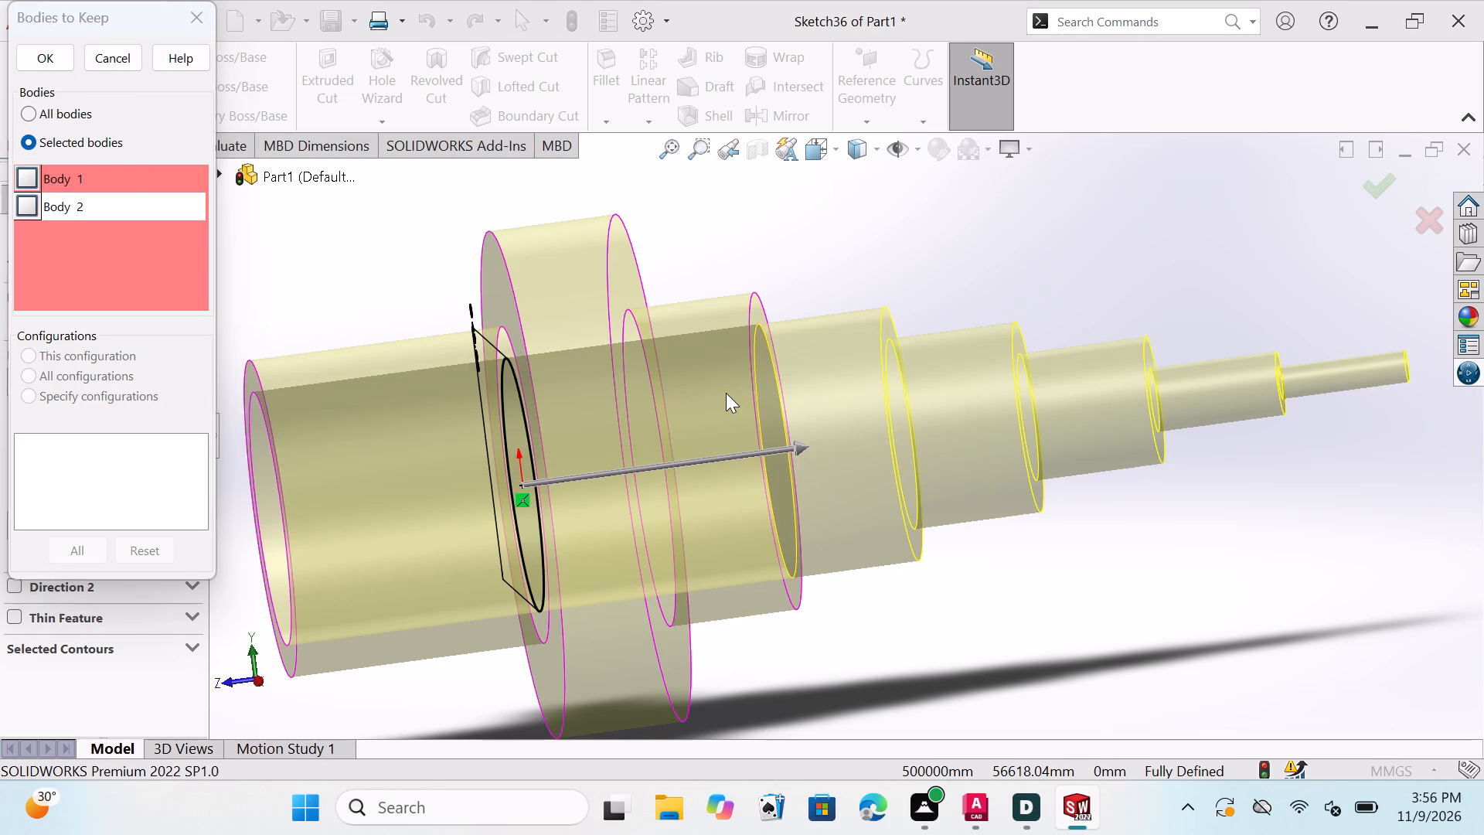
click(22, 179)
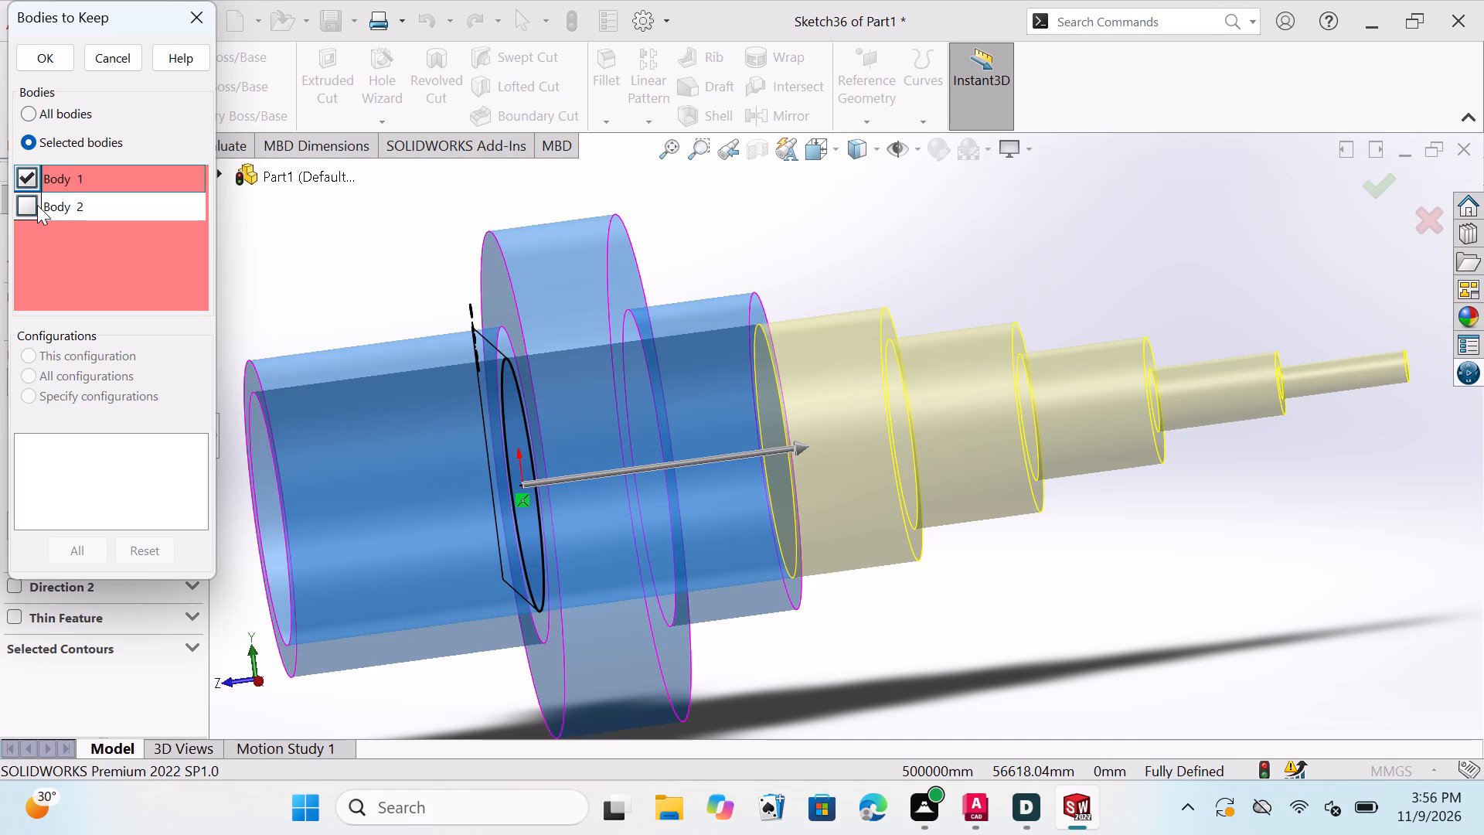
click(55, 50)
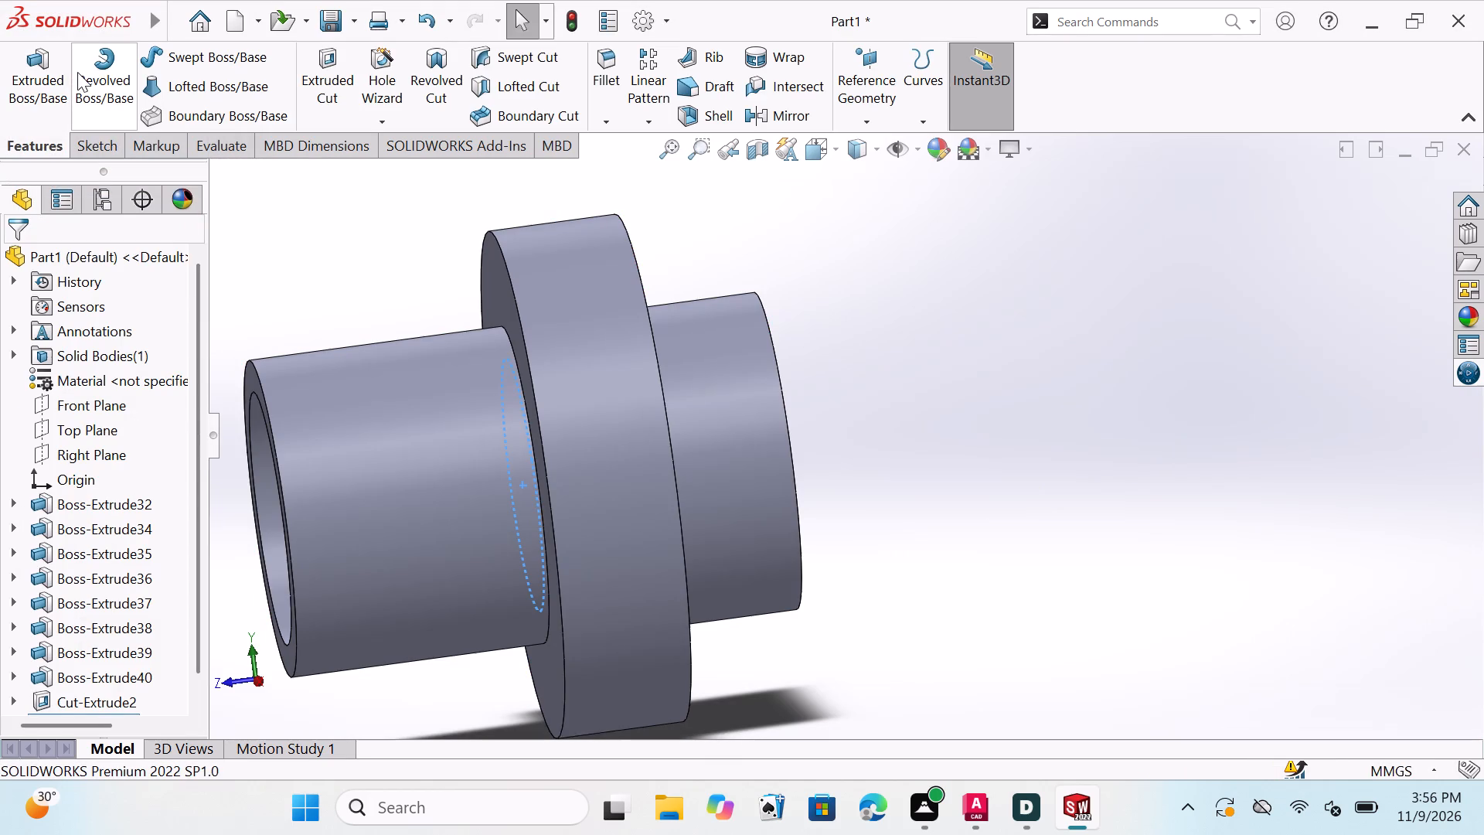
Examine the cut part and its bore from both ends.
scroll(783, 345, up, 1)
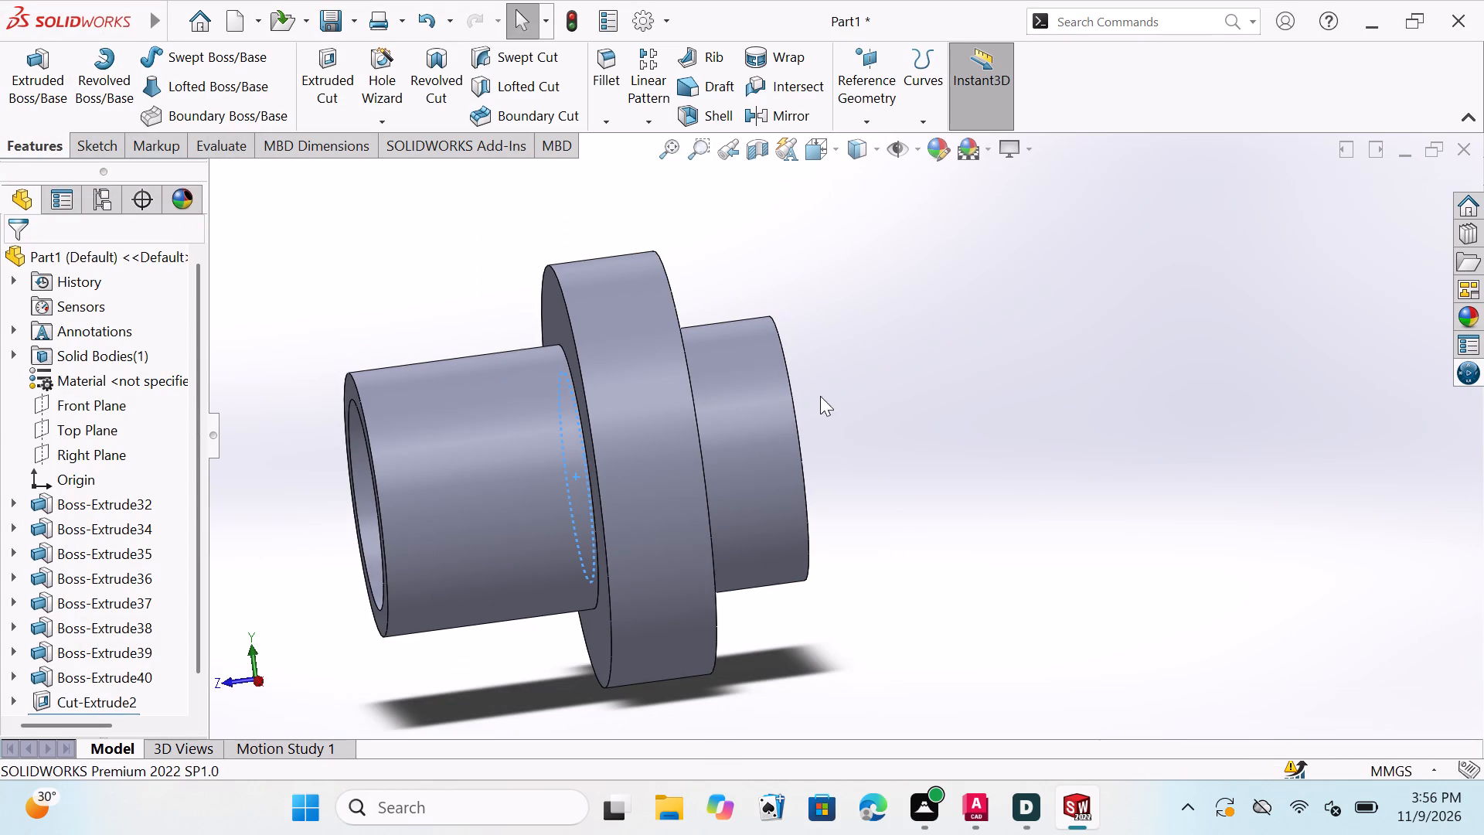
scroll(842, 414, down, 1)
middle_drag(858, 422, 801, 458)
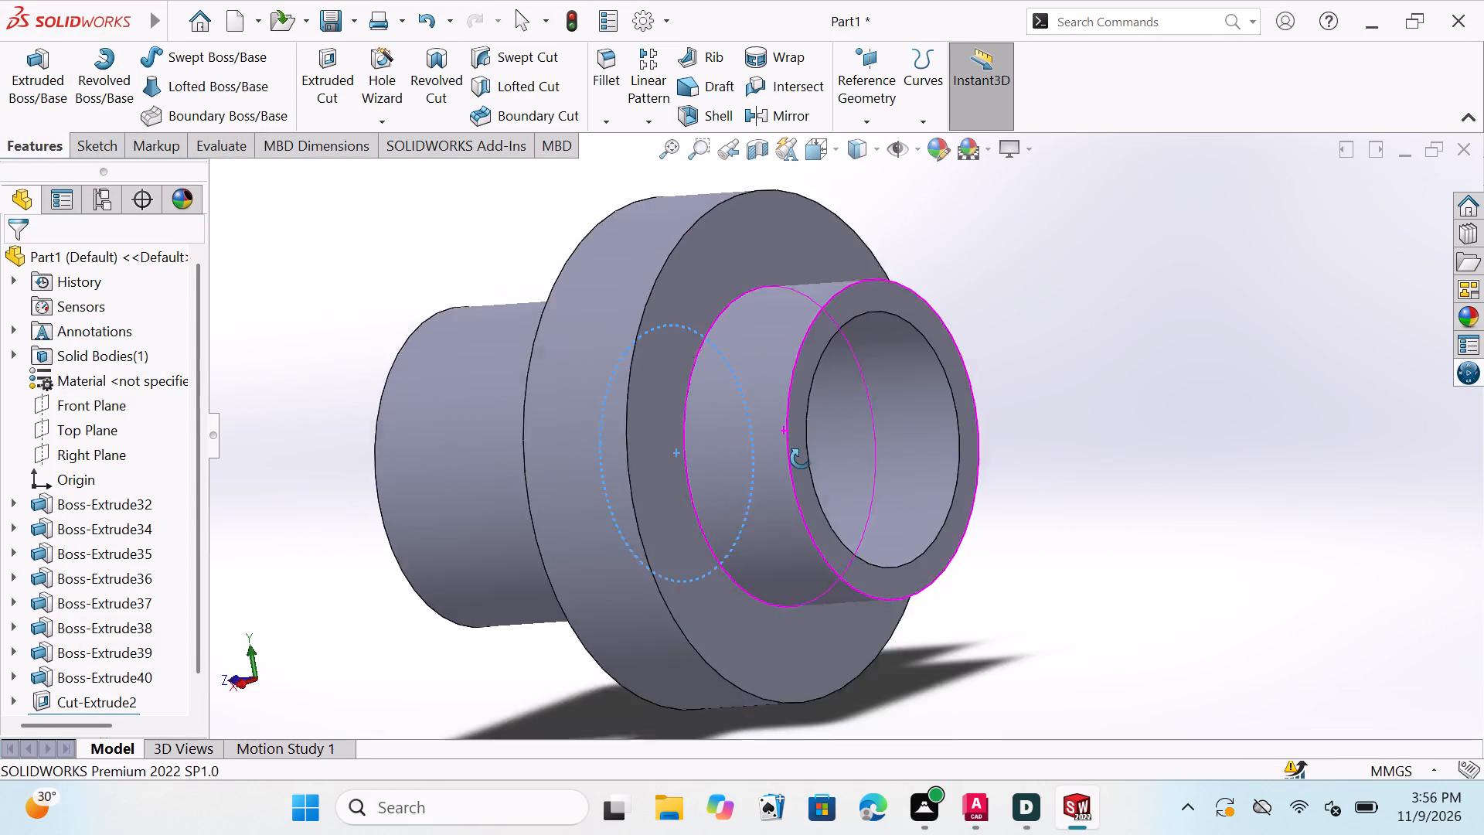
middle_drag(801, 458, 891, 387)
middle_drag(717, 498, 772, 452)
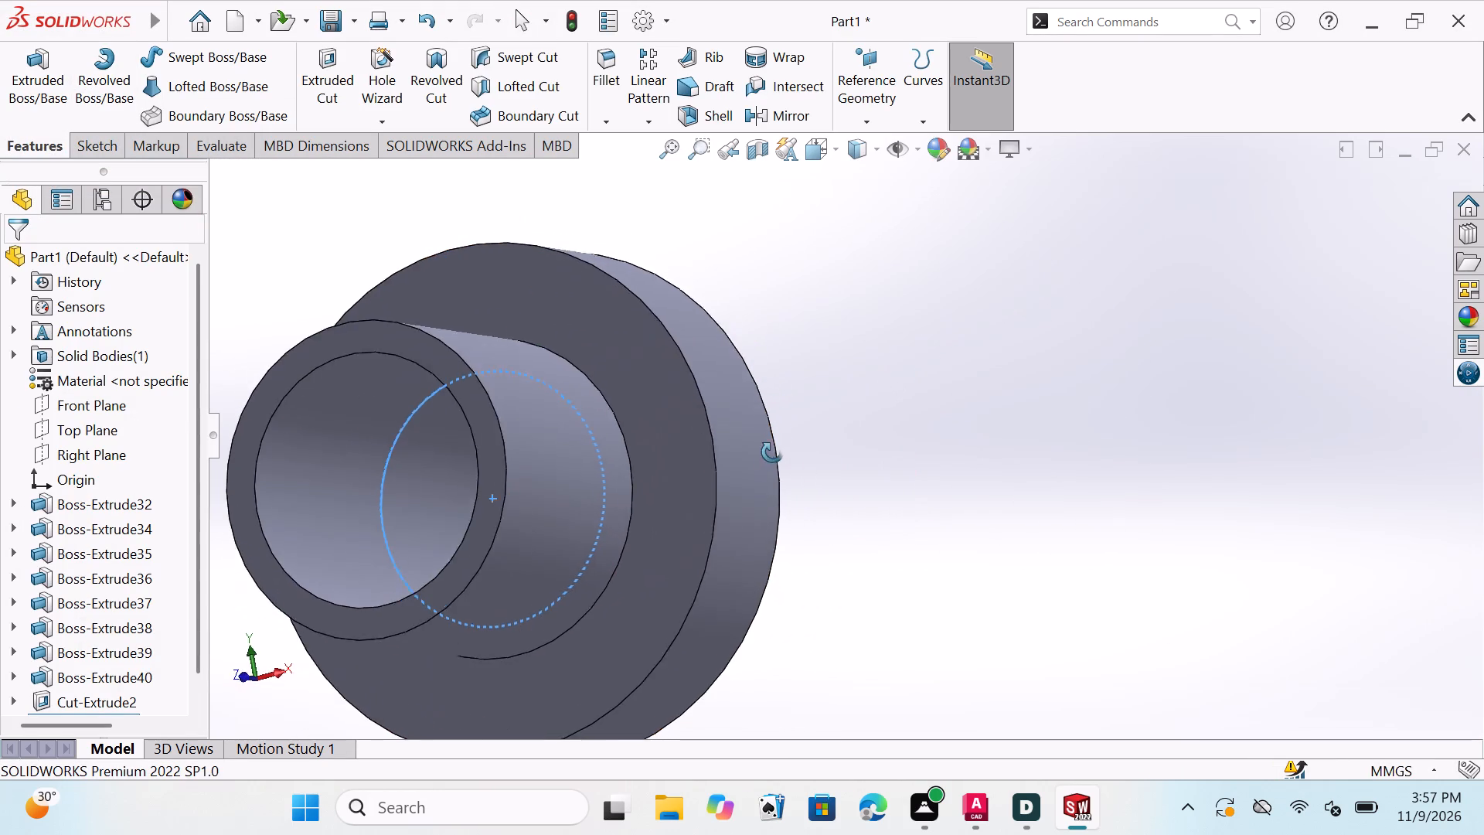
middle_drag(772, 452, 646, 451)
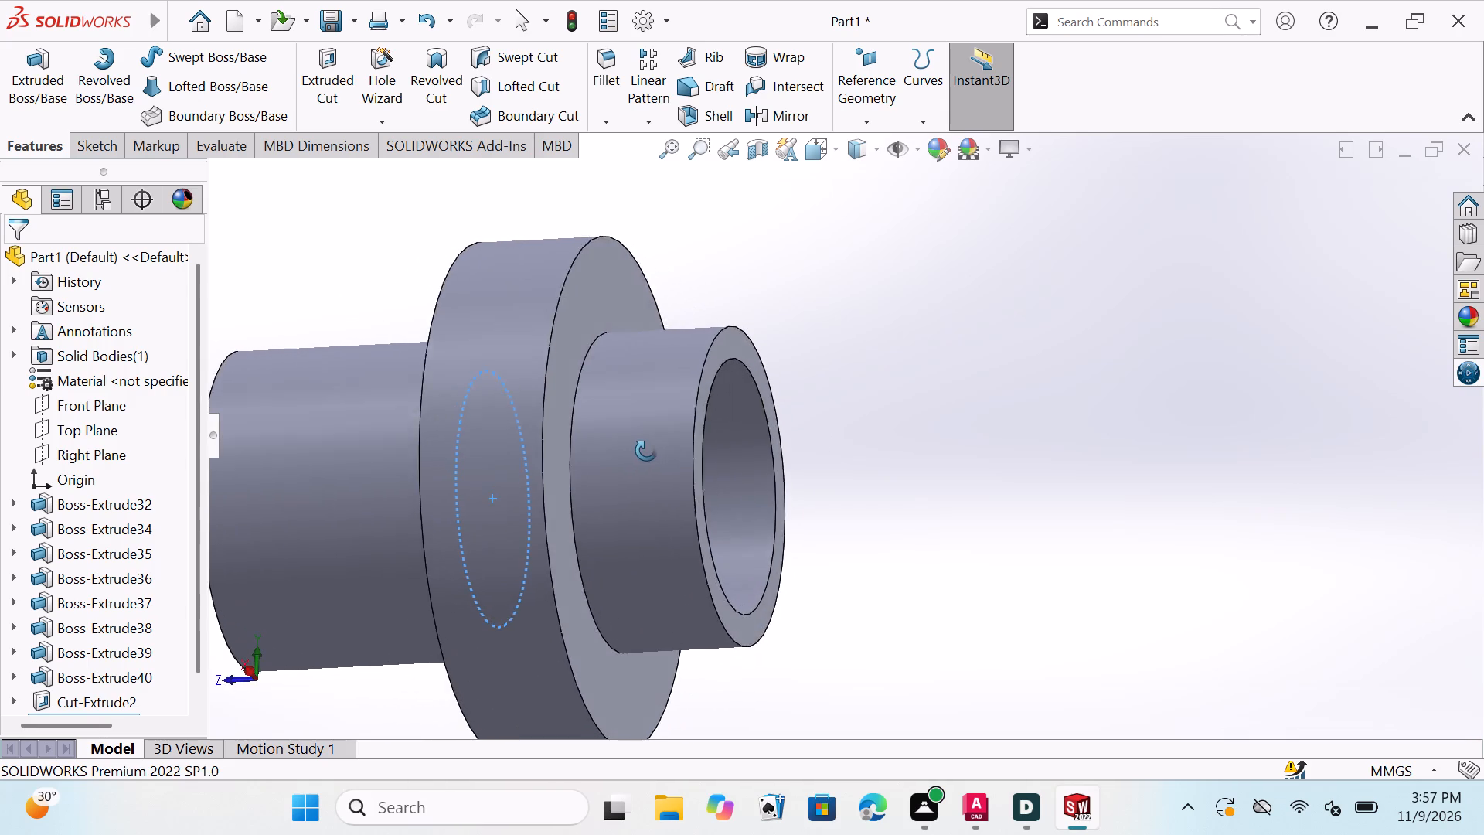
middle_drag(646, 451, 724, 400)
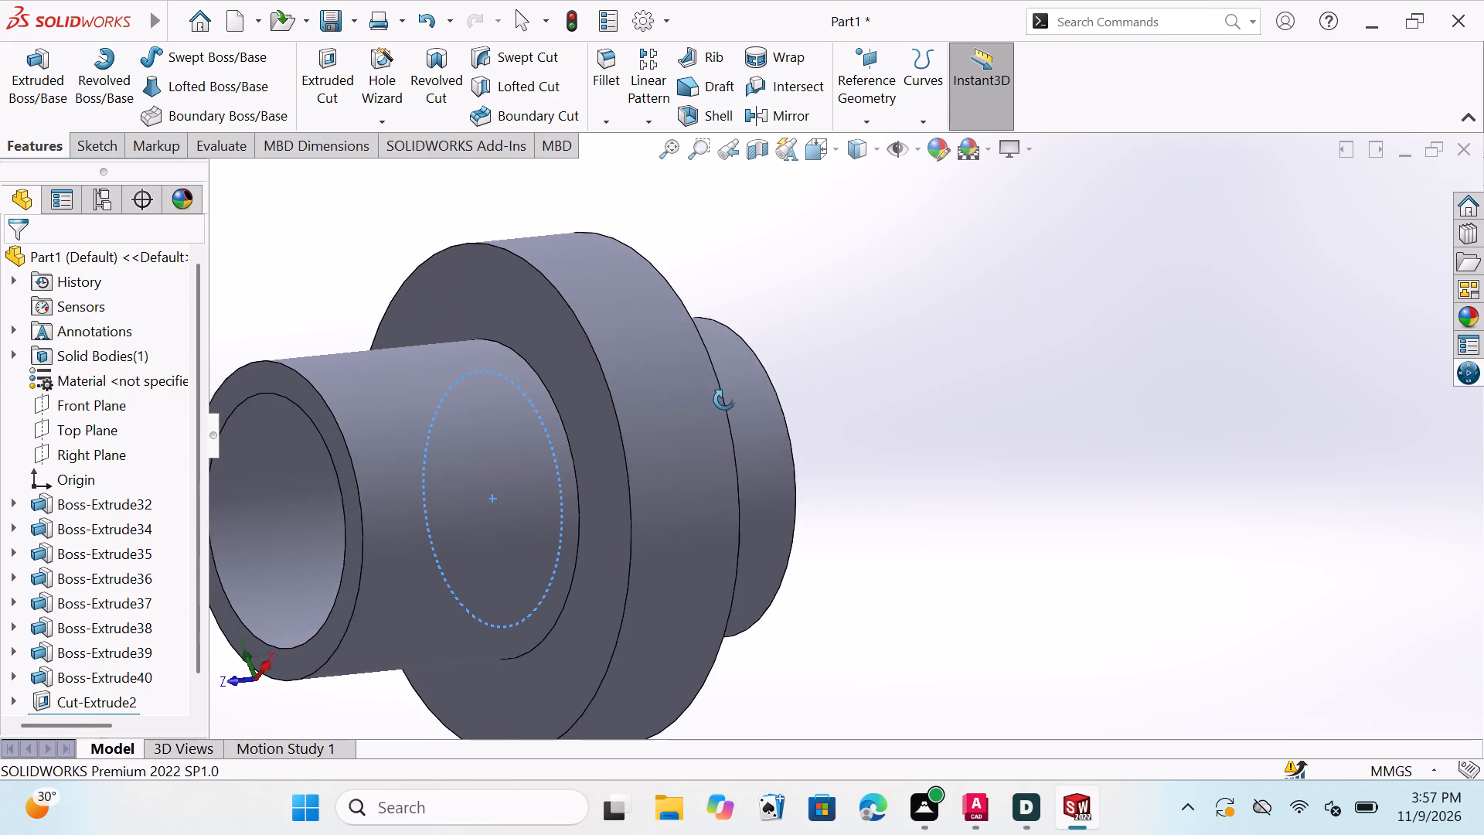
middle_drag(724, 400, 747, 404)
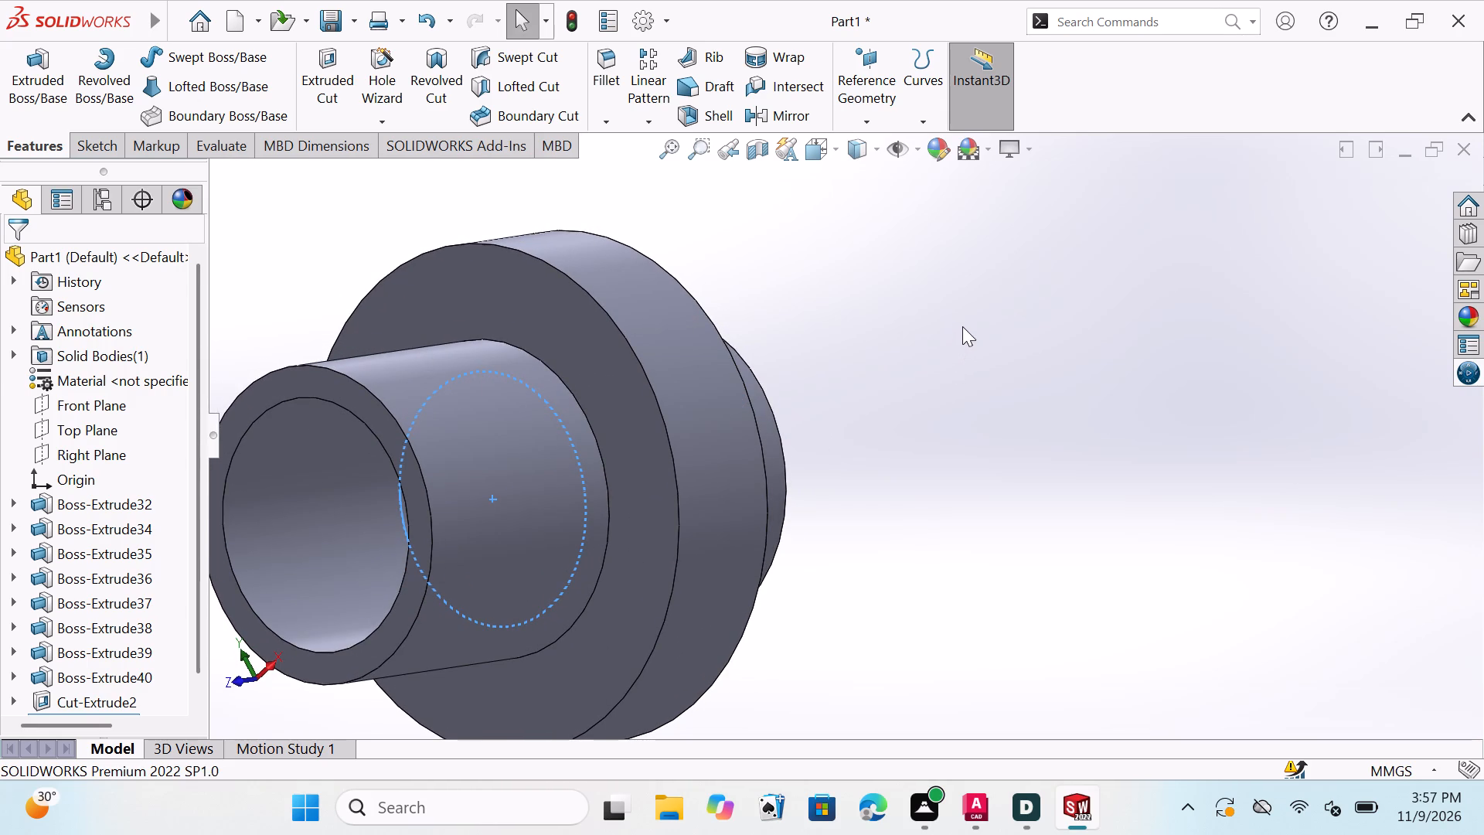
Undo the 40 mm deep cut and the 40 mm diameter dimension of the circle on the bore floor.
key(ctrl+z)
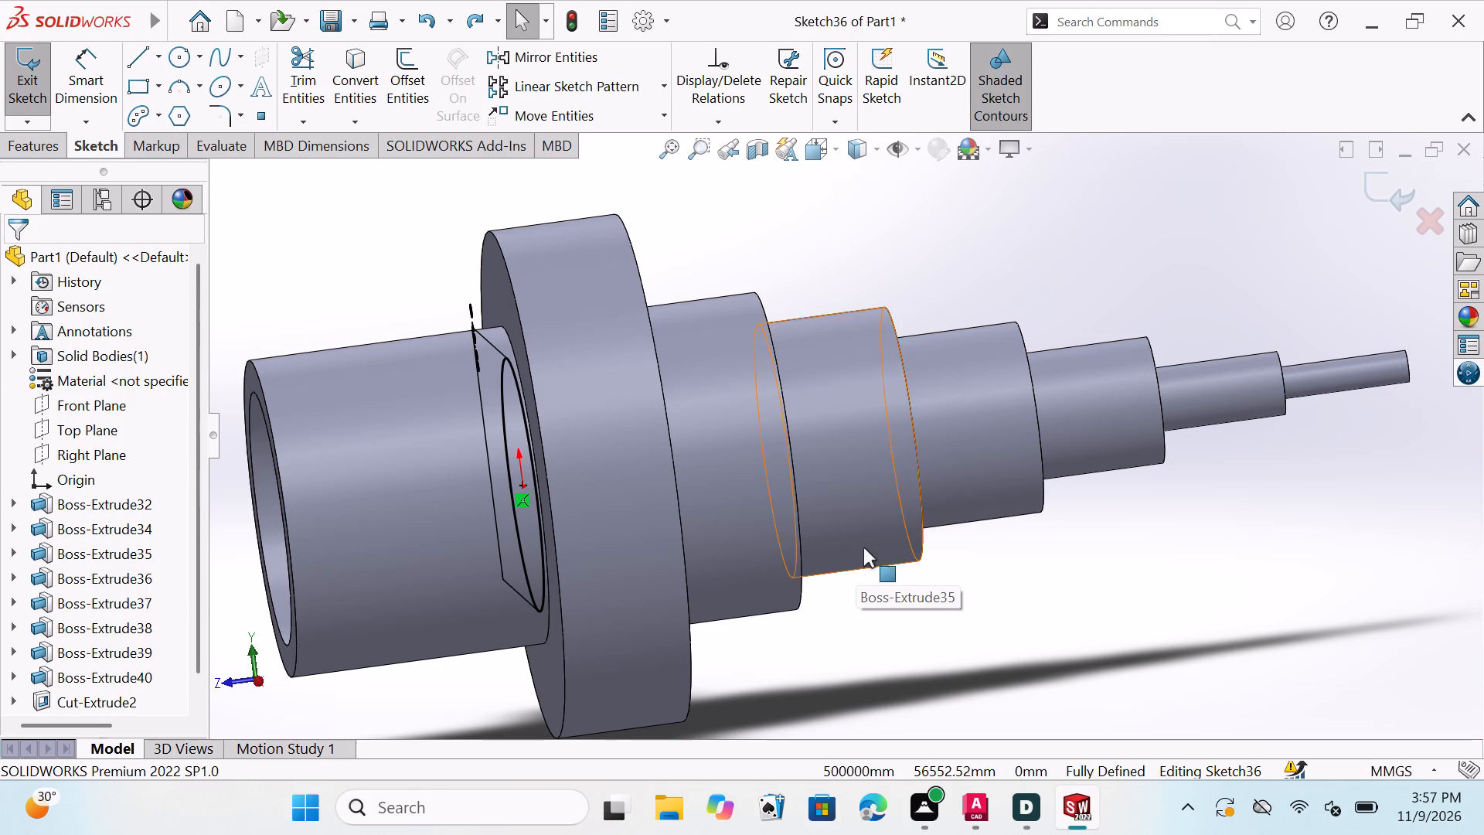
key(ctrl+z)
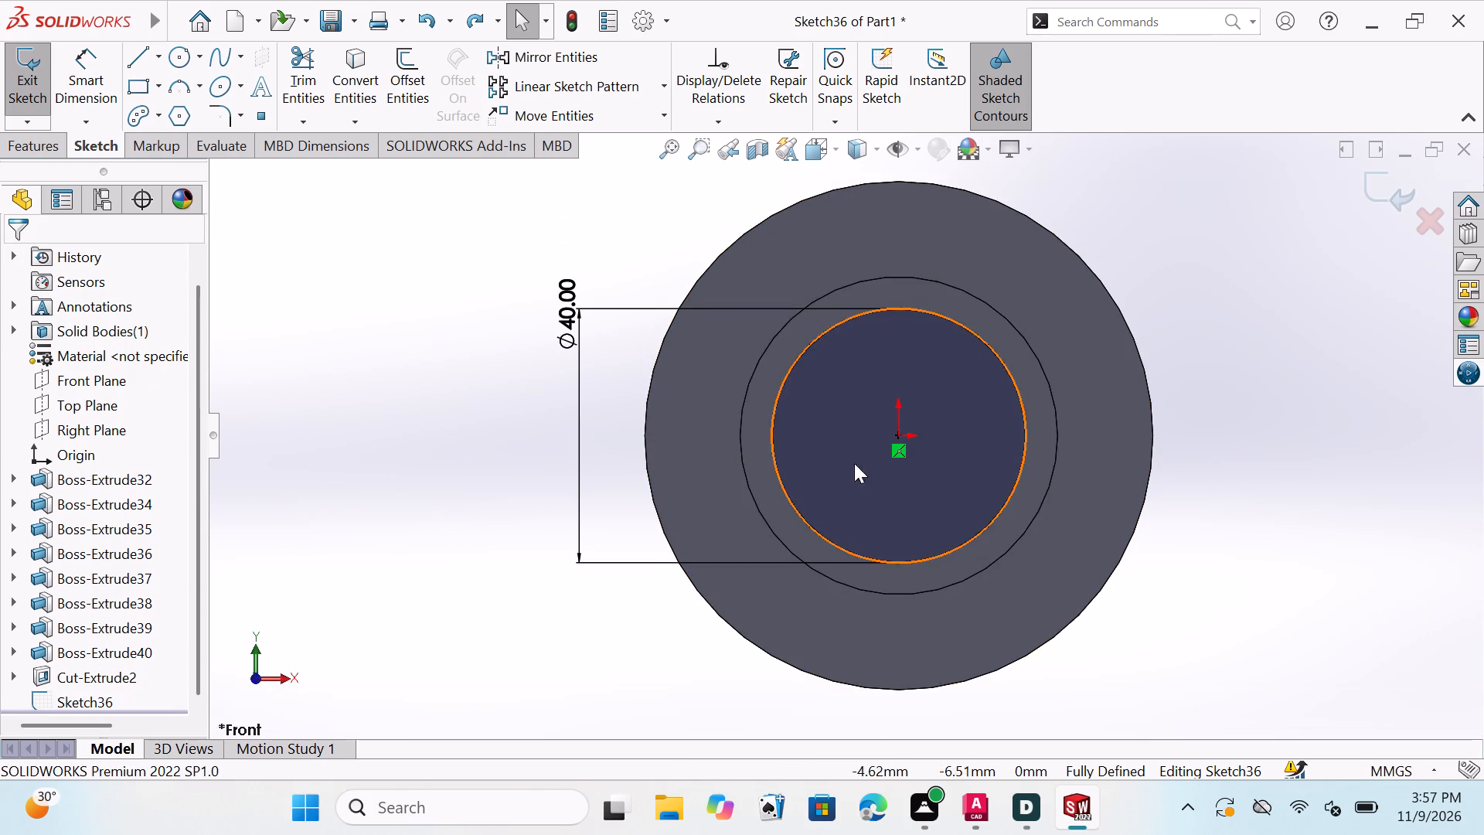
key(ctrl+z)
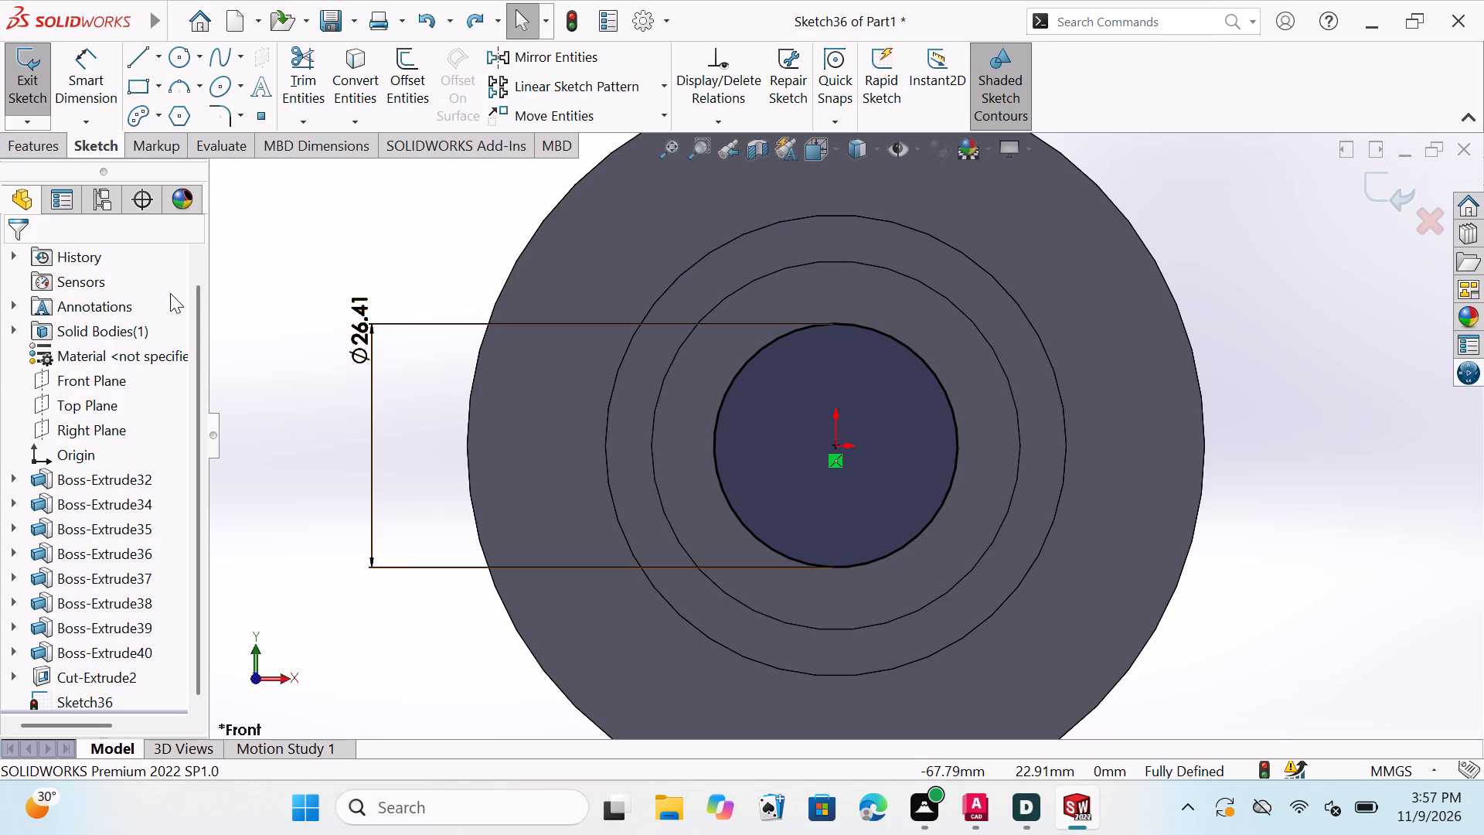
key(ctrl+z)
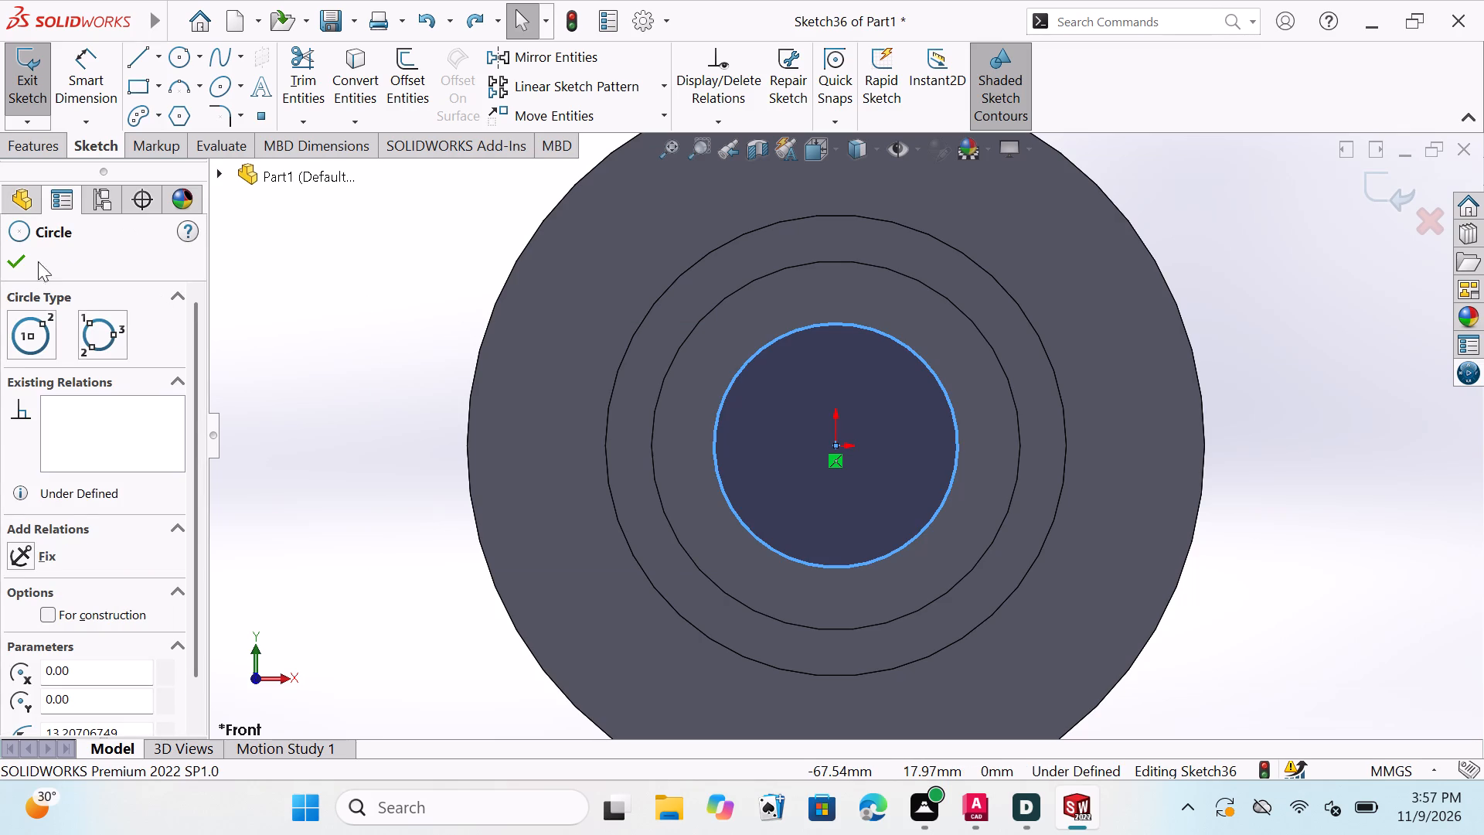
Dimension the circle on the bore floor with a diameter of 5 mm.
double_click(19, 259)
click(88, 75)
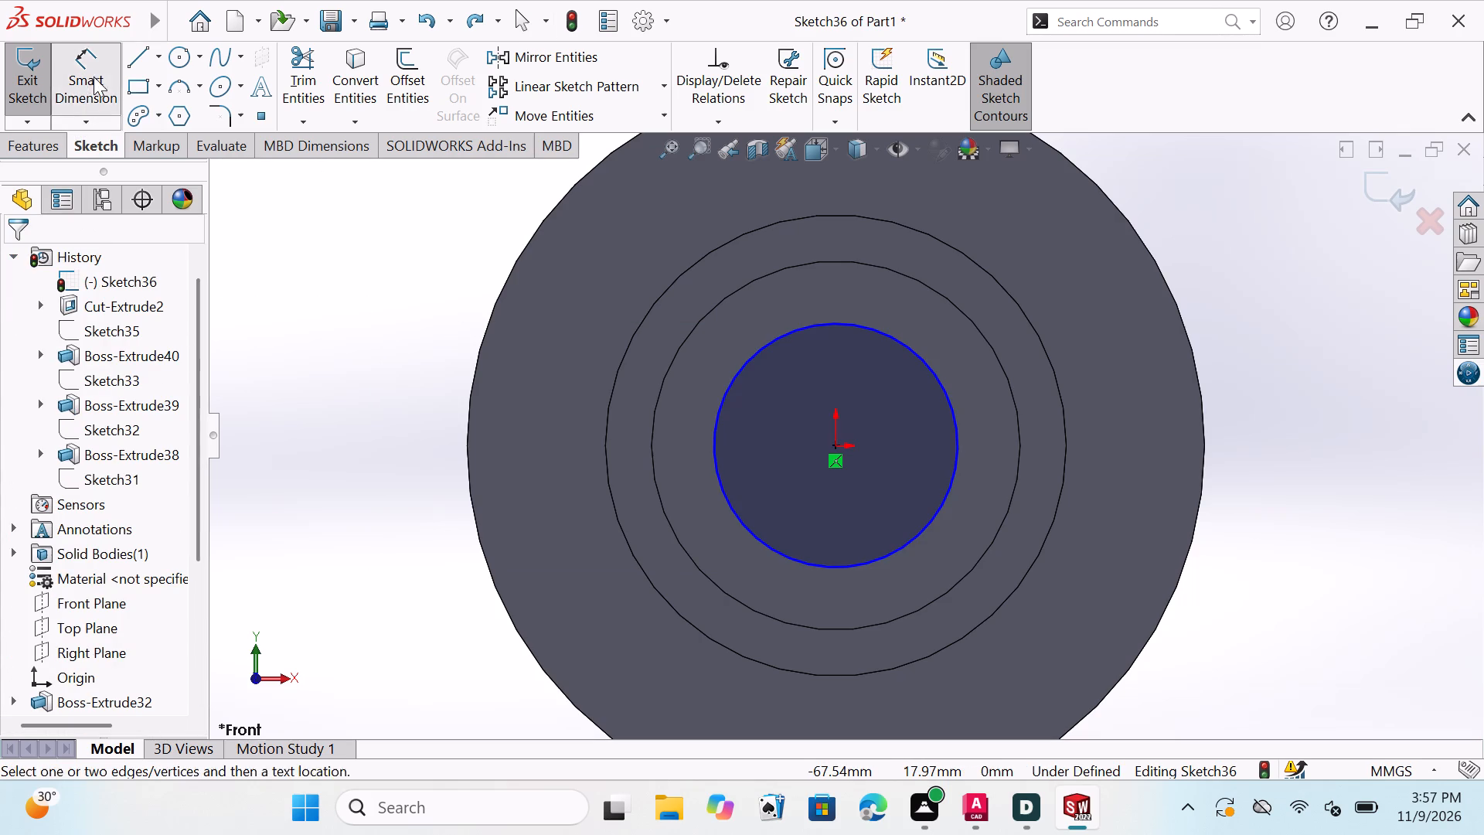
click(815, 322)
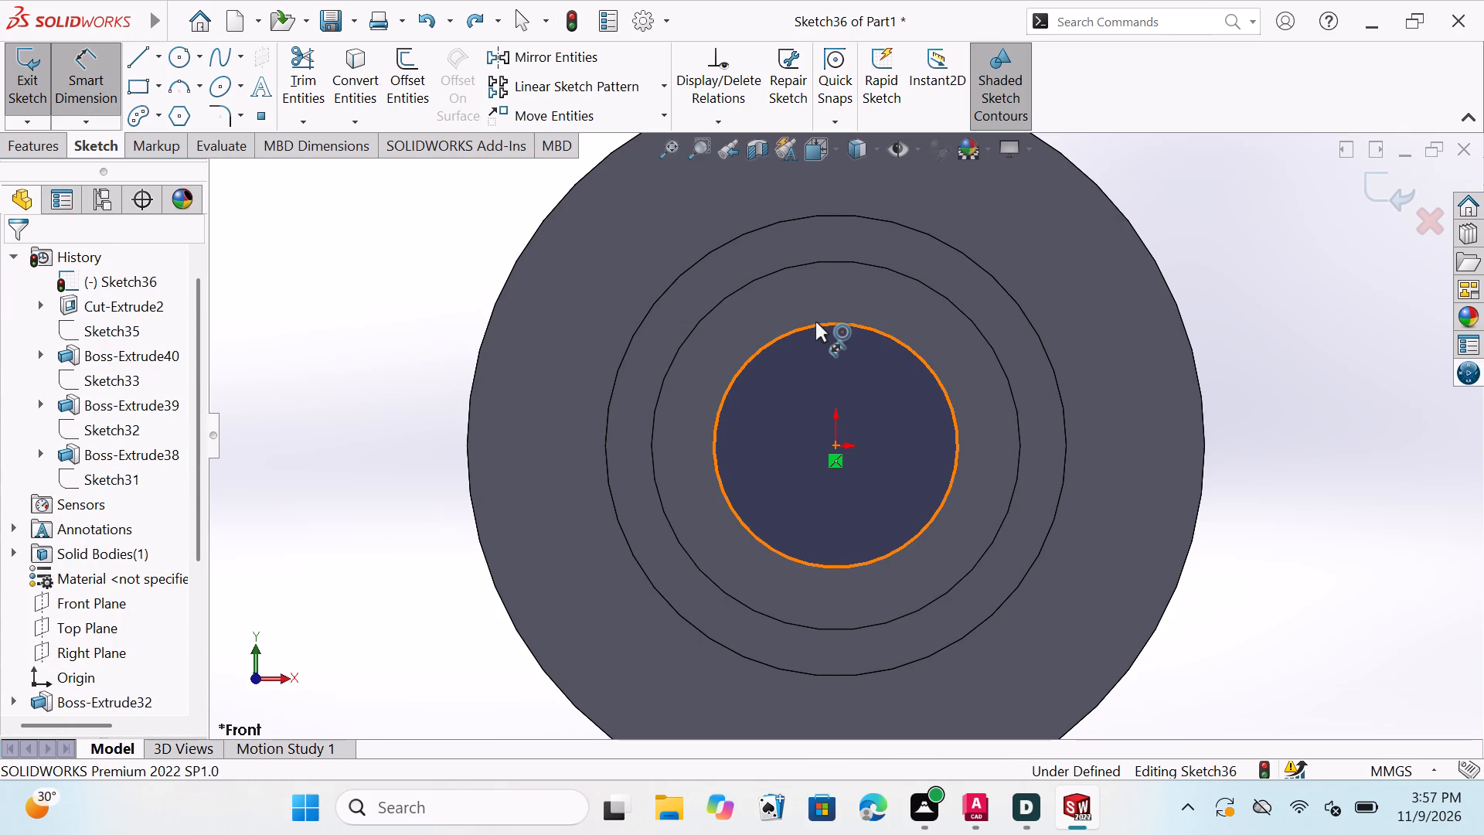
double_click(345, 353)
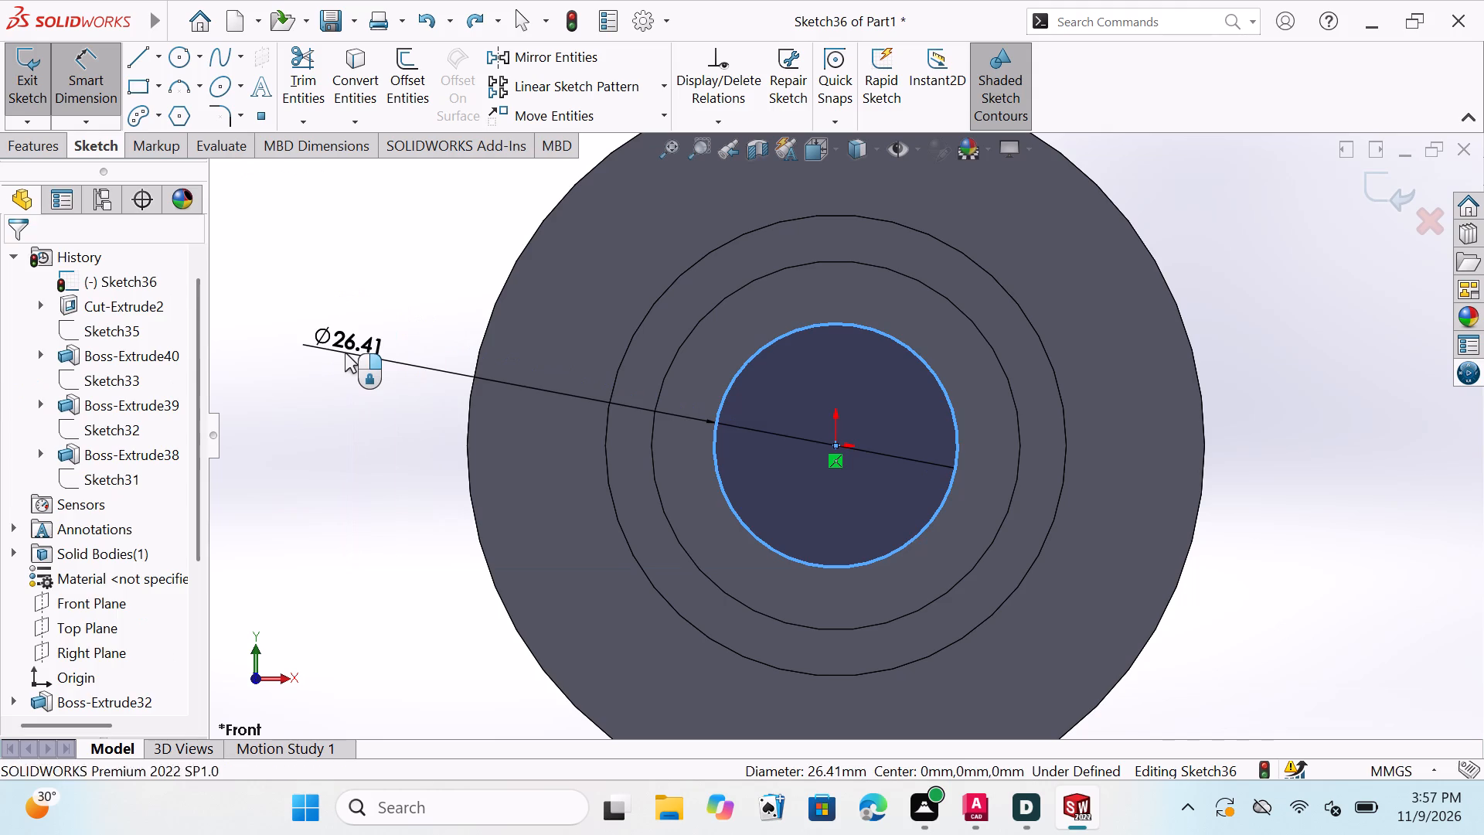
double_click(366, 379)
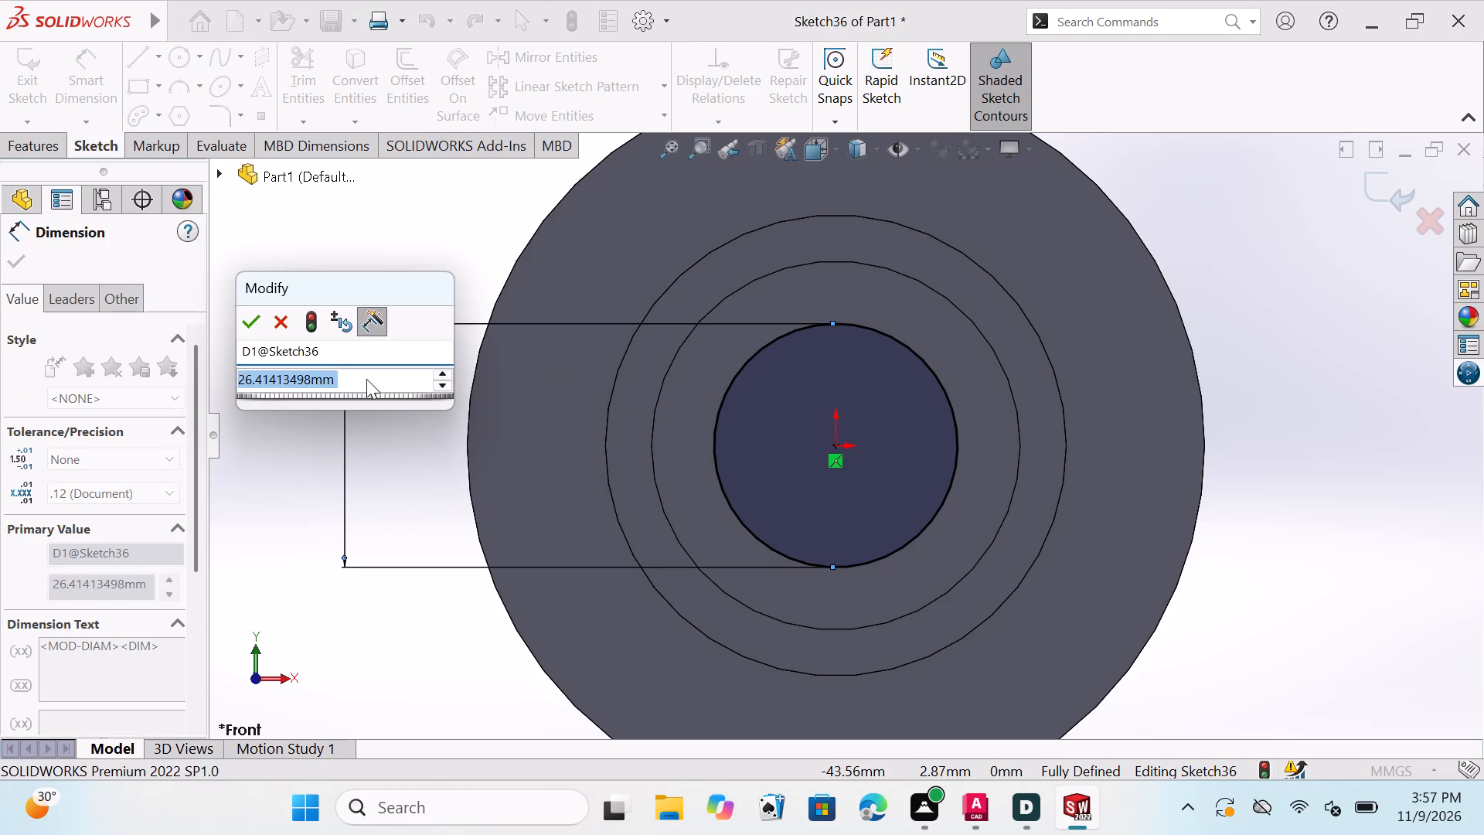
key(BackSpace)
key(BackSpace)
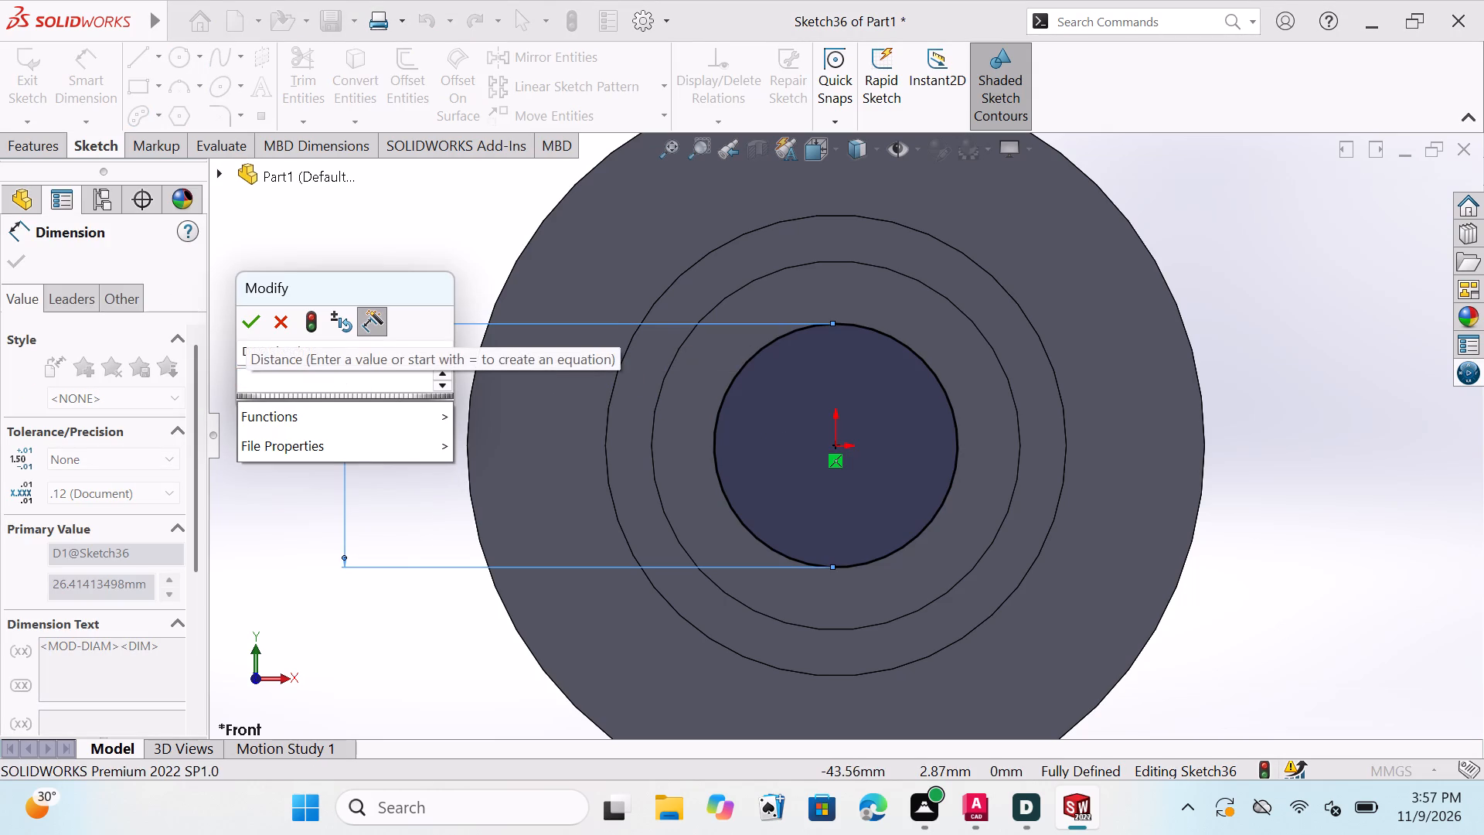
key(5)
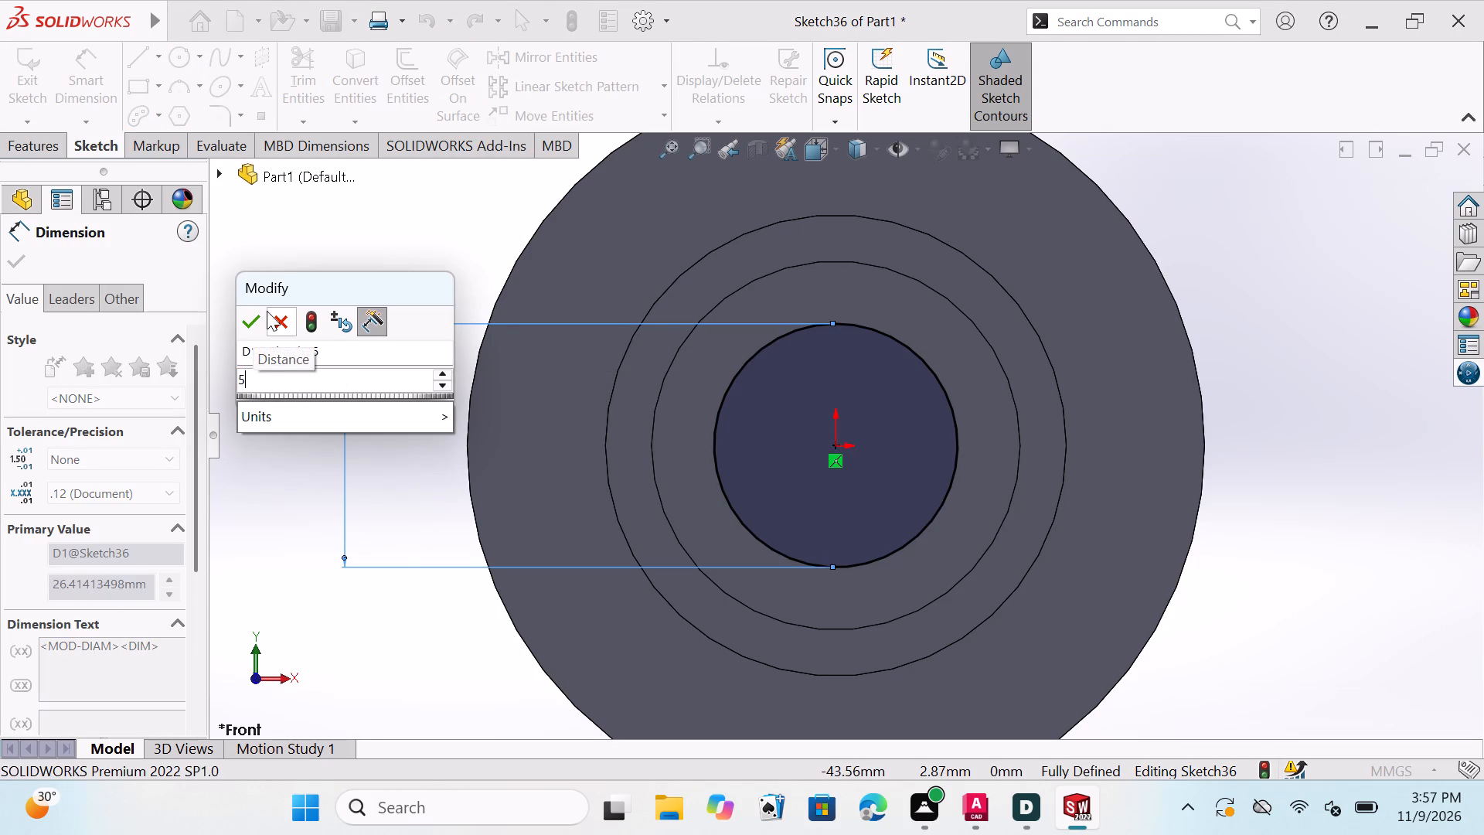
click(257, 314)
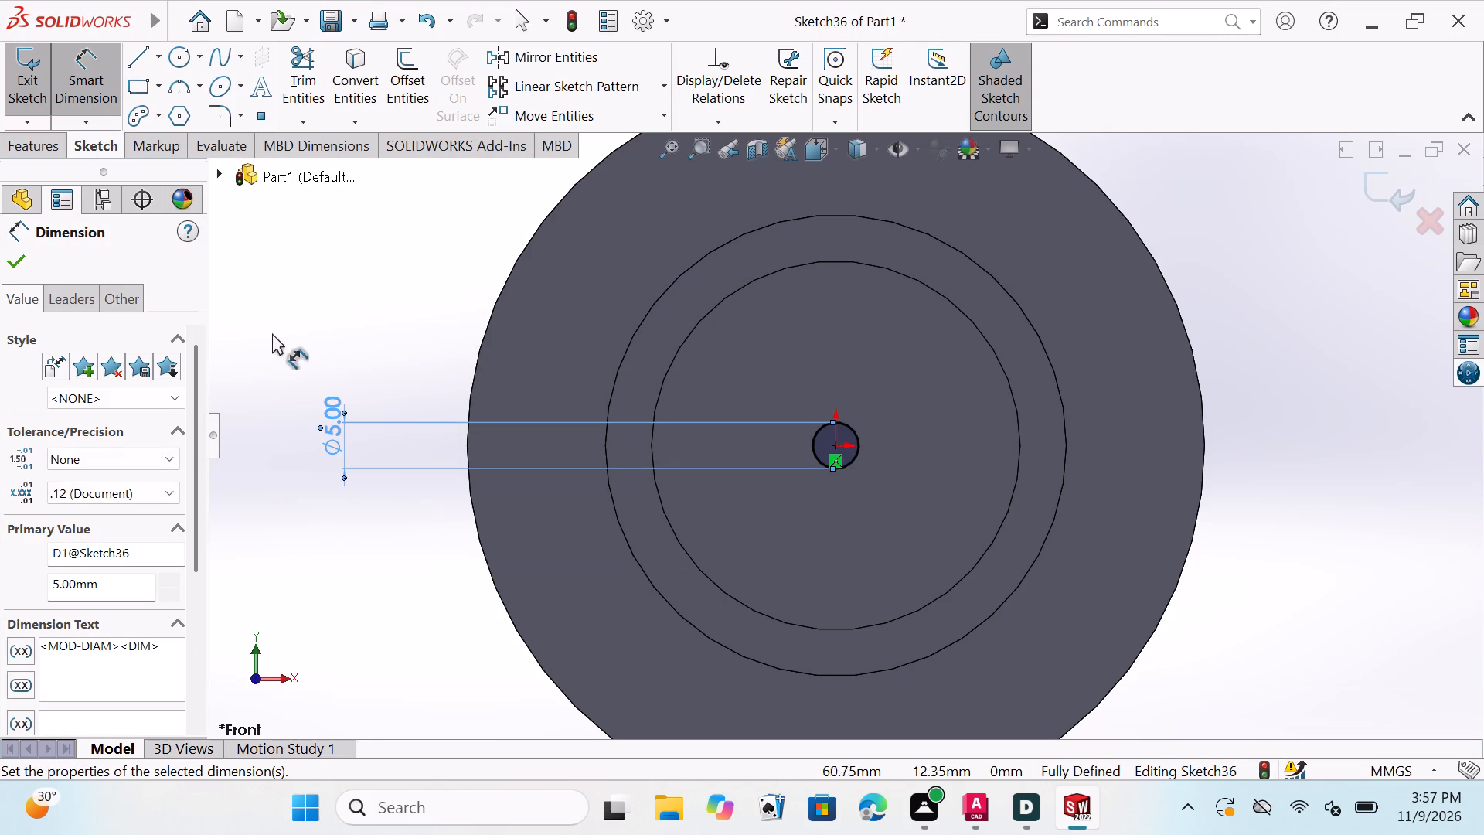
click(15, 264)
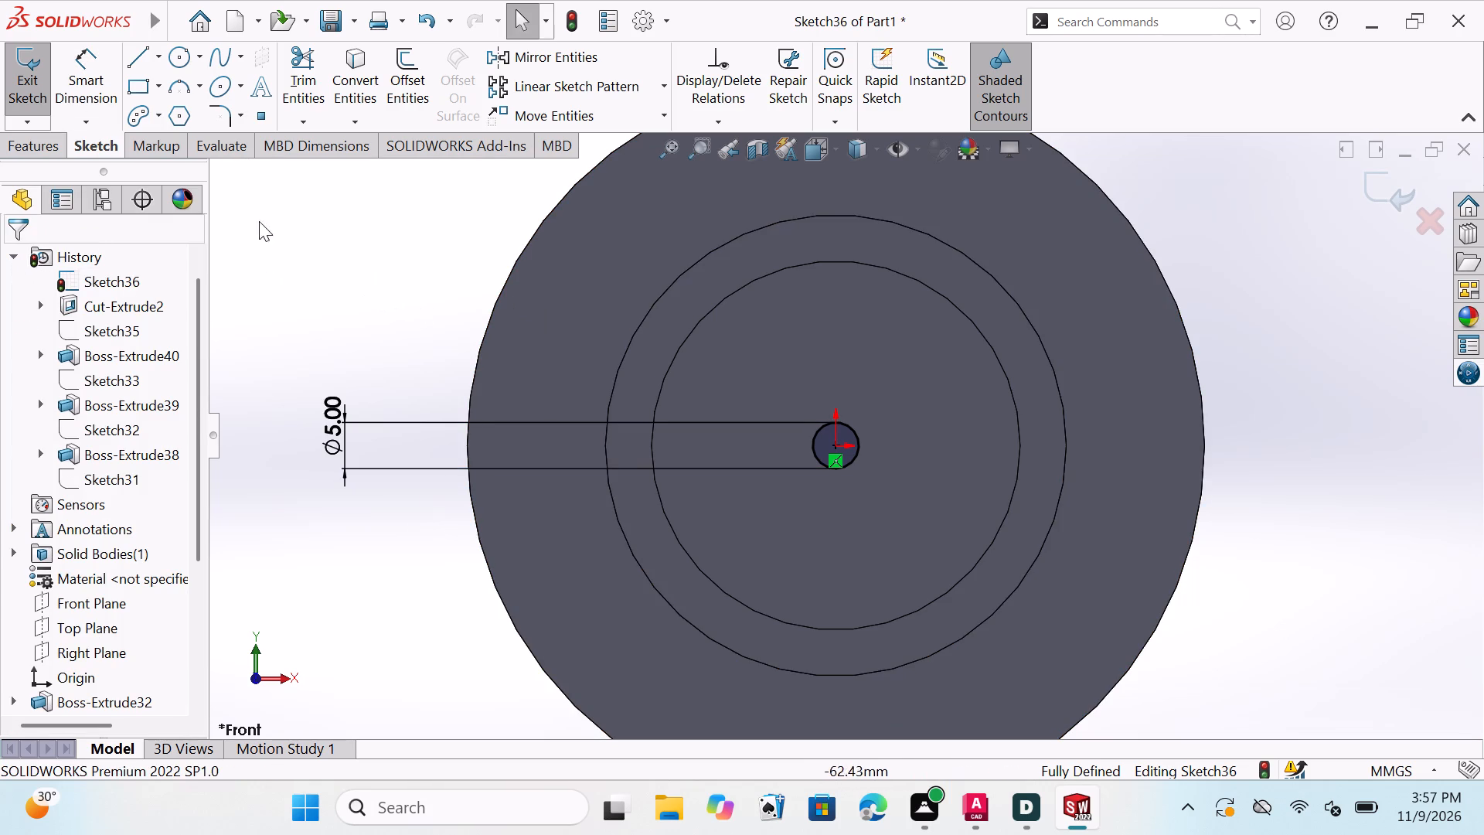
Cut-extrude the 5 mm circle on the bore floor as a blind cut 140 mm deep toward the smallest rear boss.
click(38, 144)
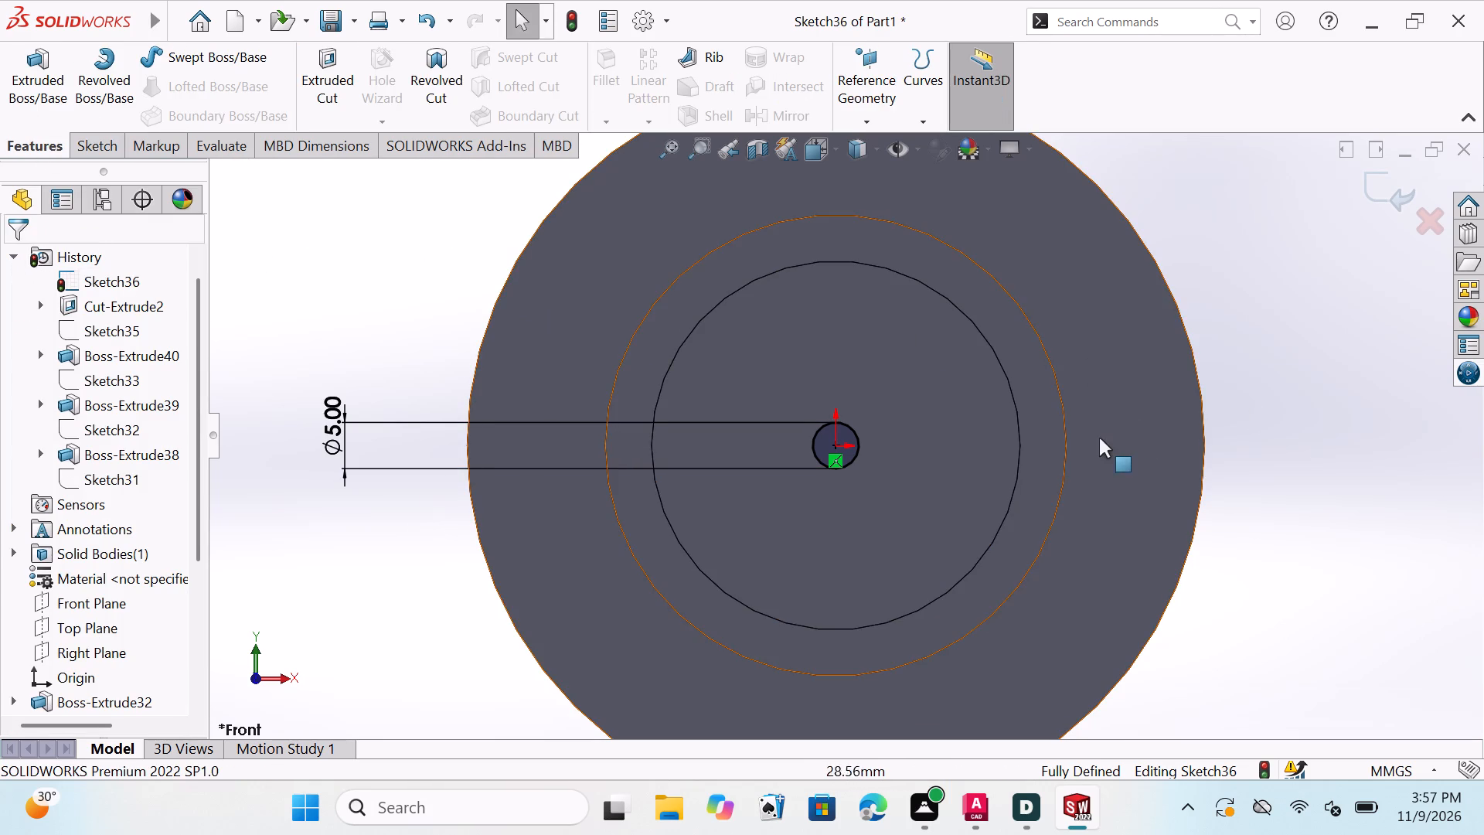
scroll(1074, 428, up, 1)
scroll(1396, 487, up, 1)
middle_drag(1396, 487, 1307, 482)
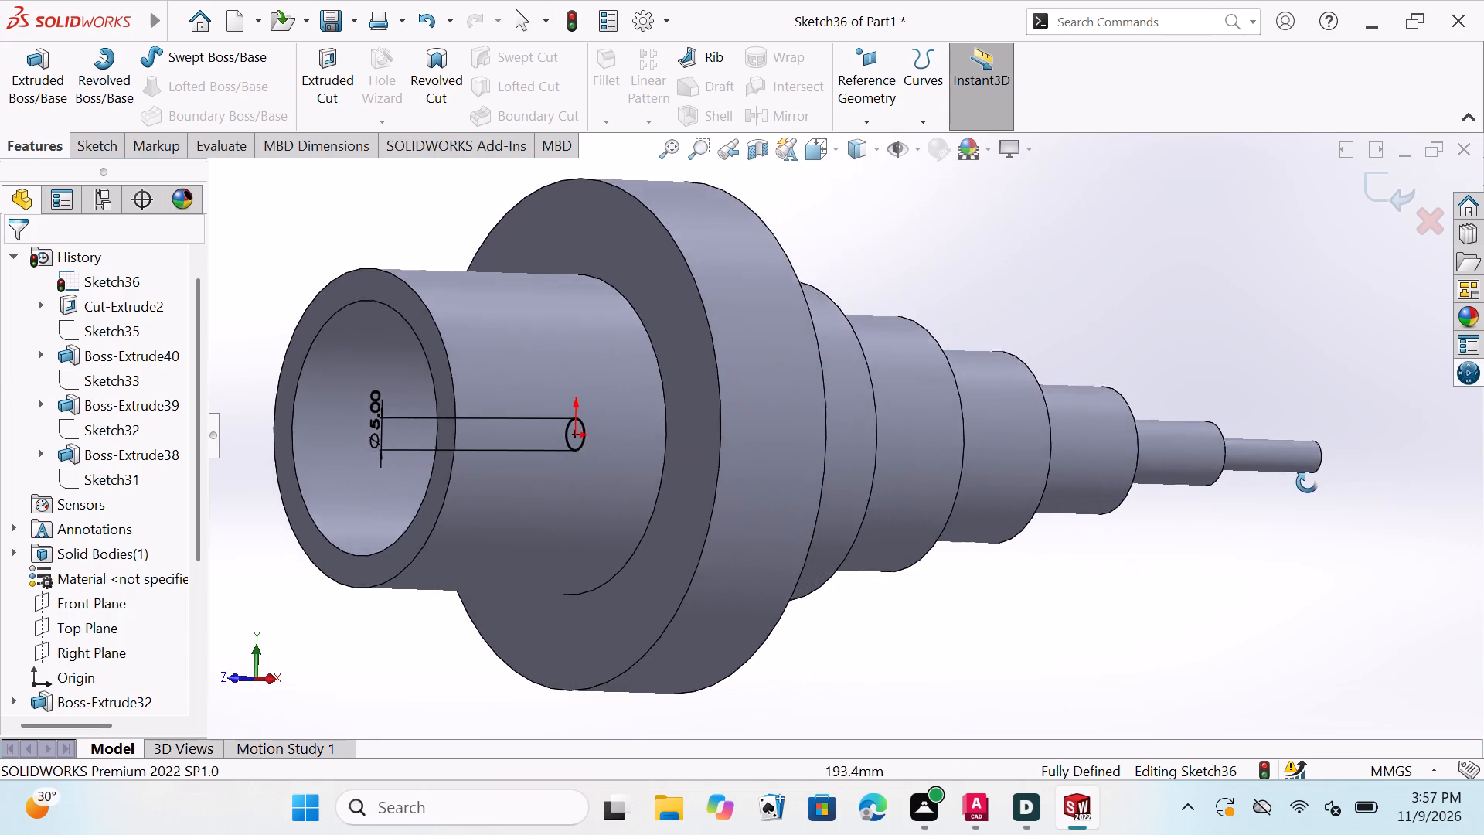
middle_drag(1307, 482, 1278, 490)
click(320, 64)
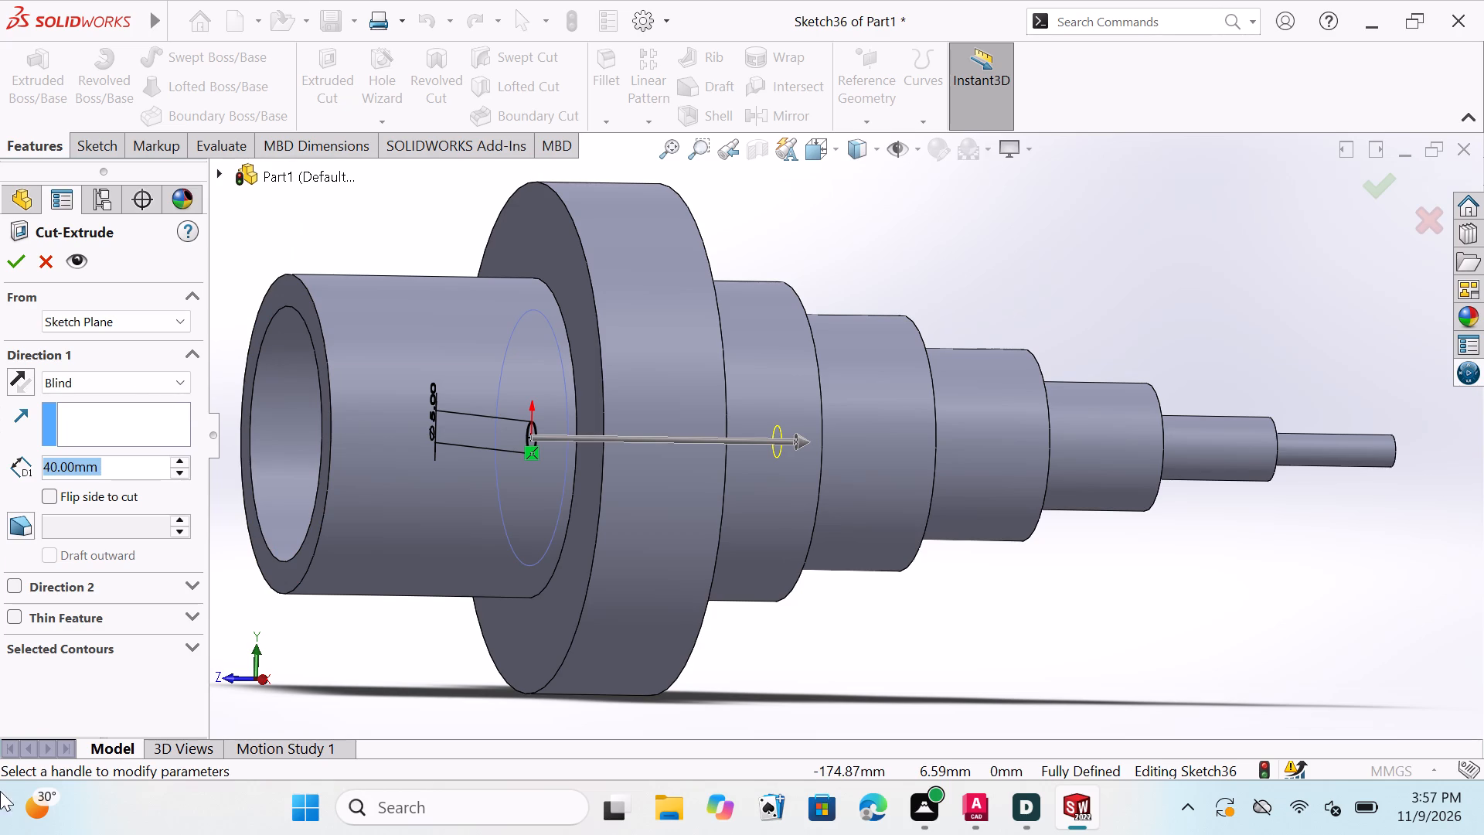
double_click(111, 468)
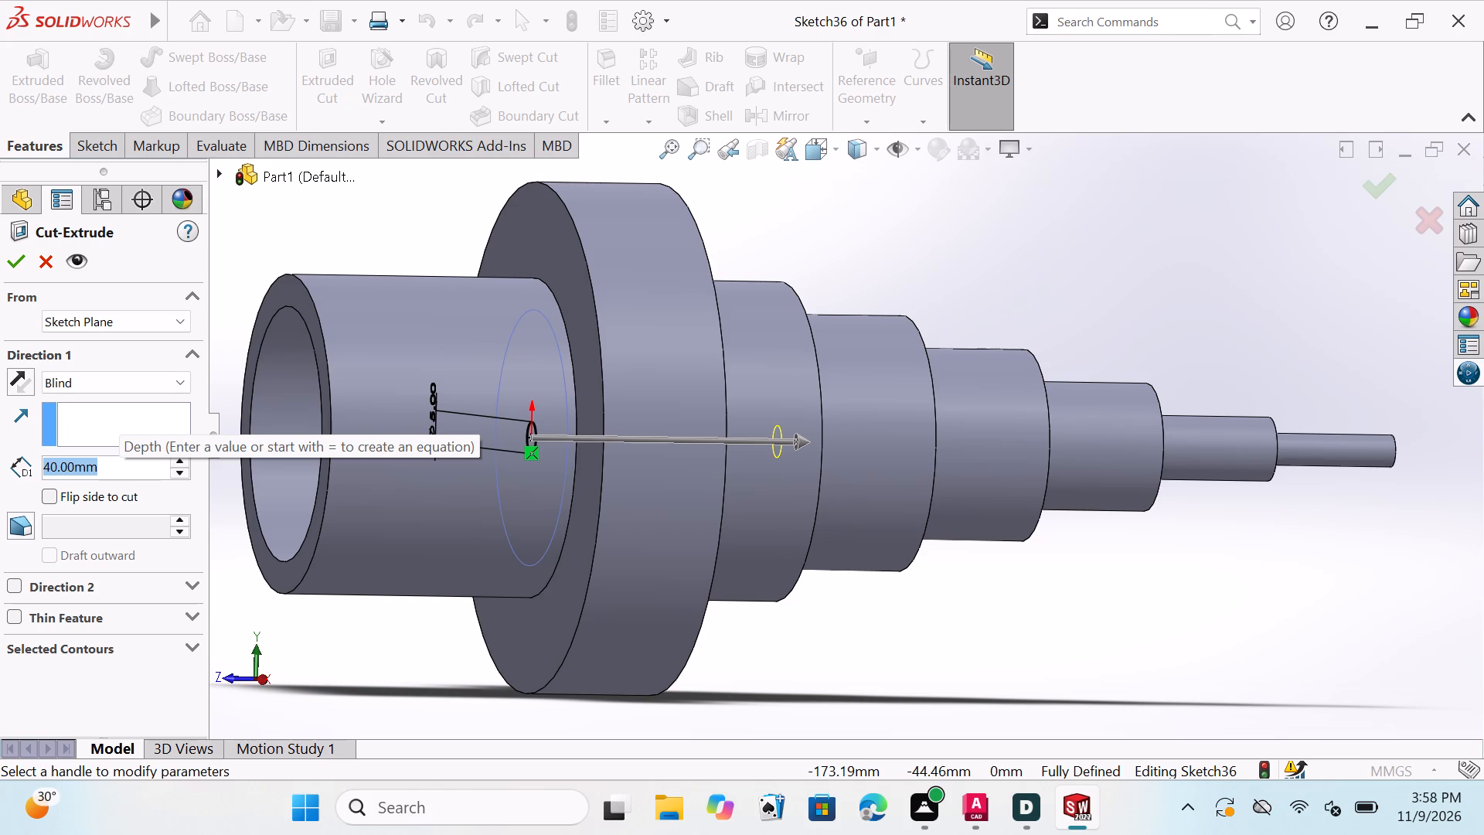
key(BackSpace)
key(BackSpace)
key(BackSpace)
key(BackSpace)
key(BackSpace)
key(BackSpace)
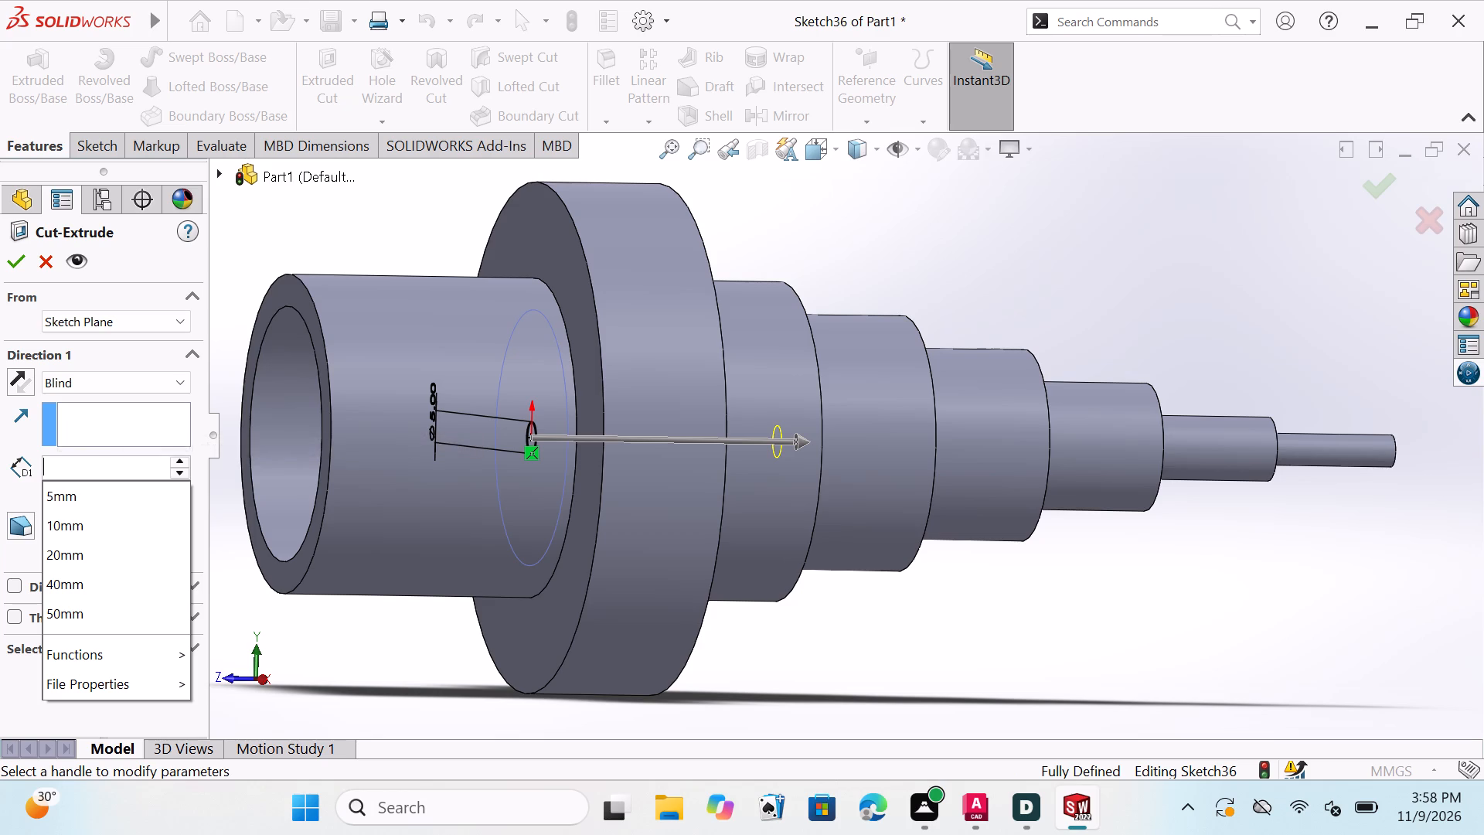
text(140)
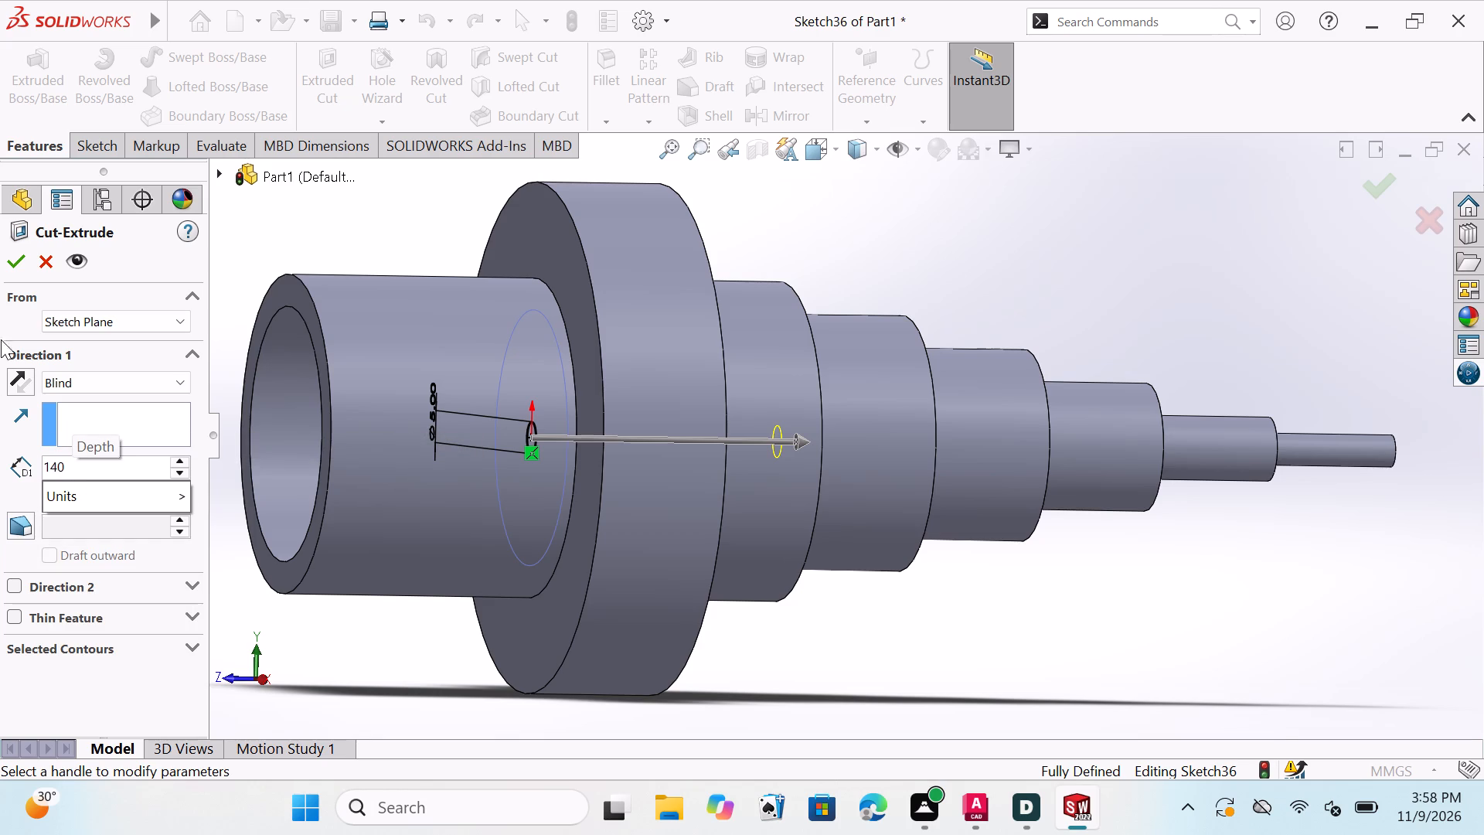
double_click(9, 254)
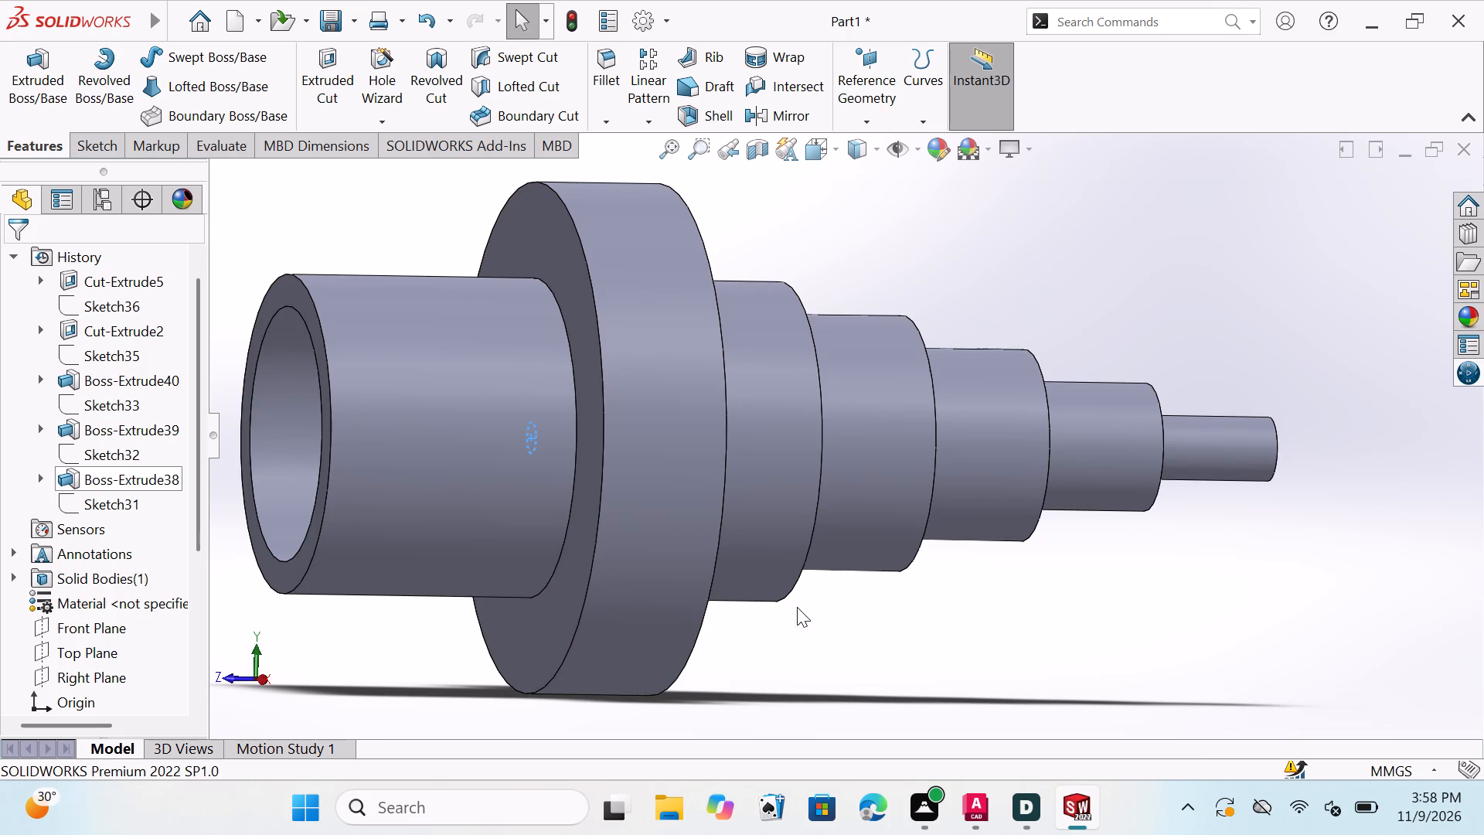
Examine the small centre bore from the front boss opening and from the end of the smallest rear boss.
middle_drag(797, 607, 910, 602)
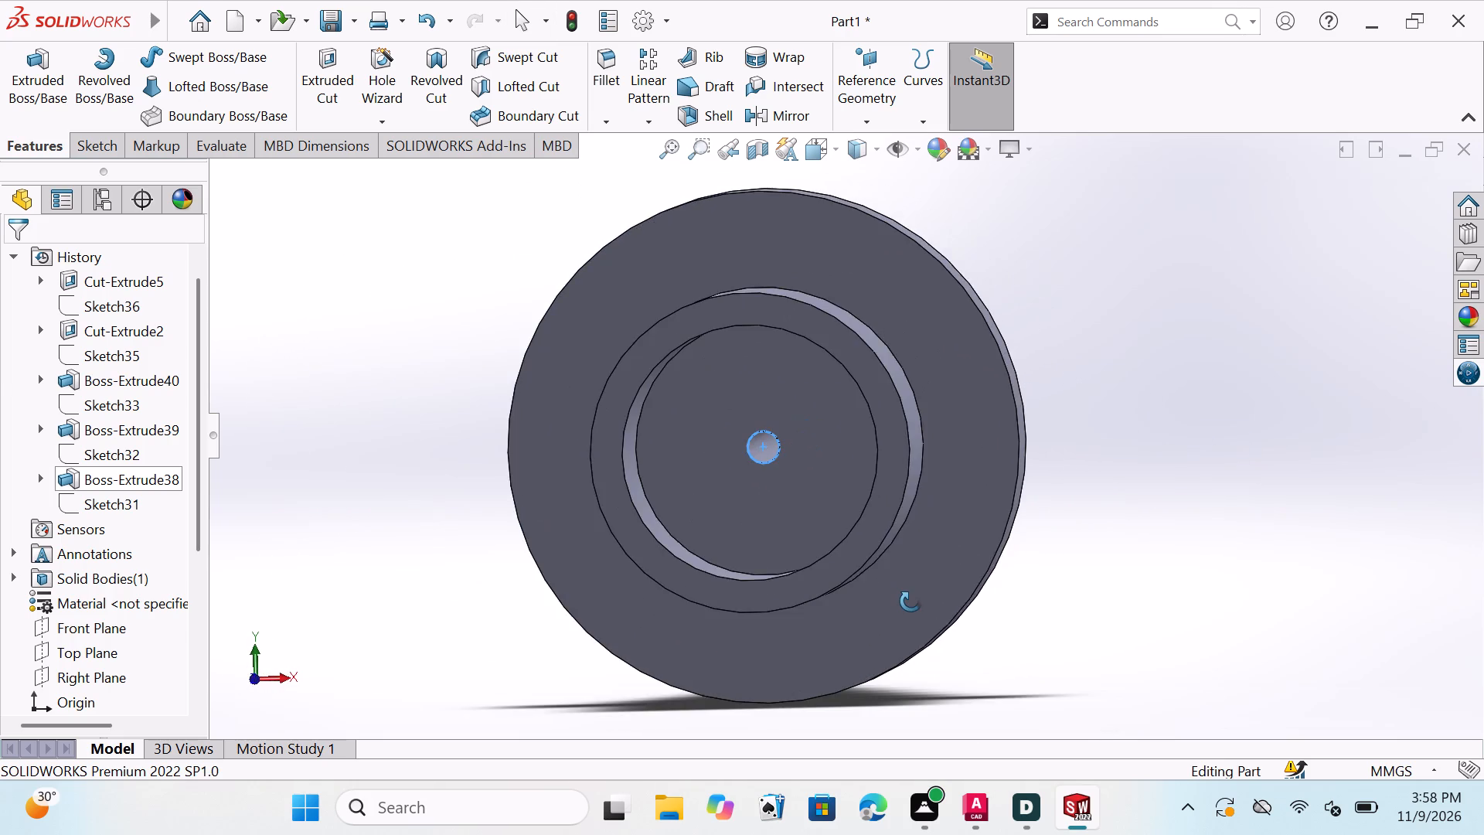
middle_drag(910, 602, 914, 586)
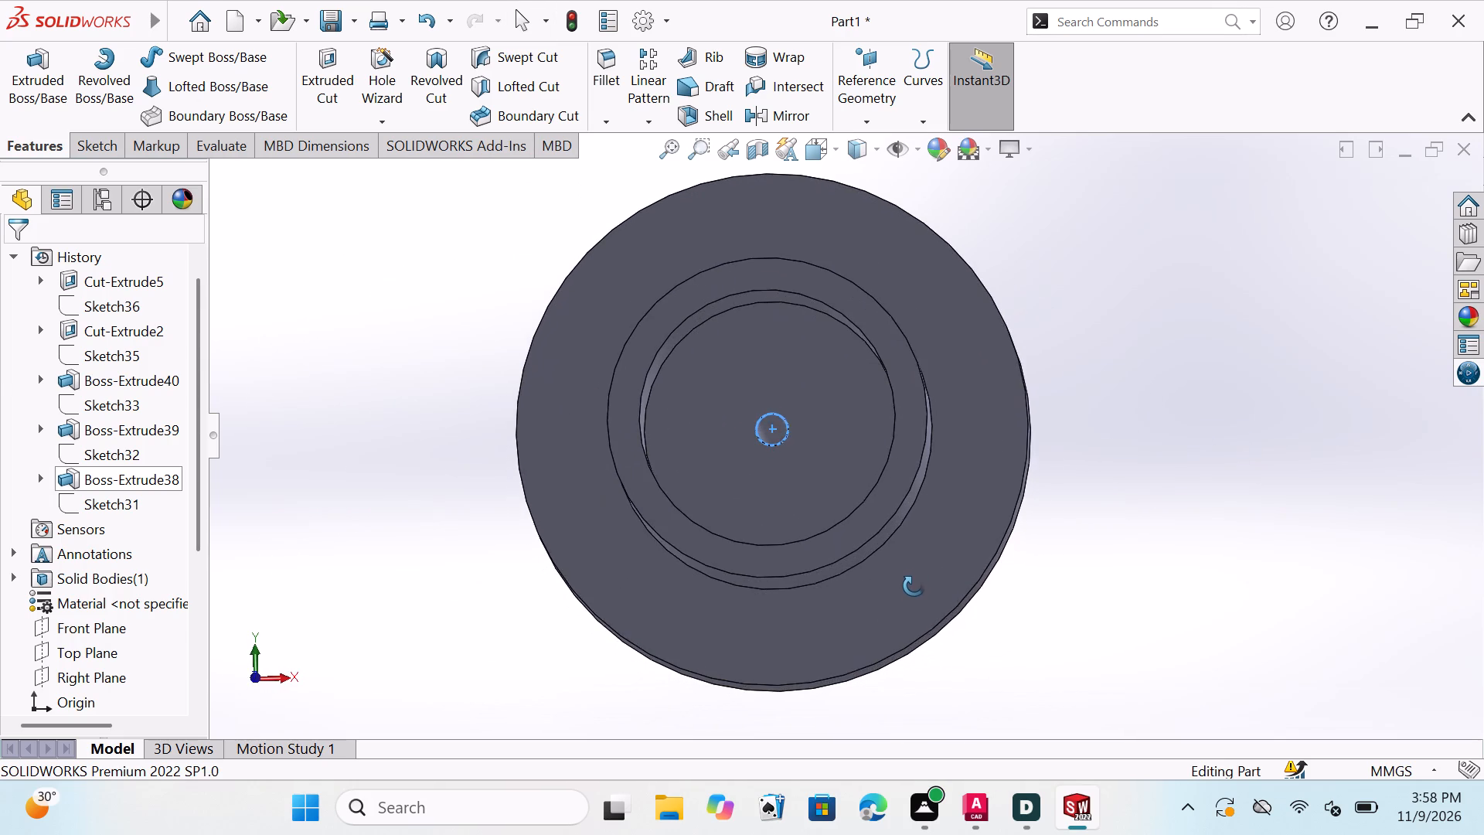
middle_drag(914, 586, 910, 619)
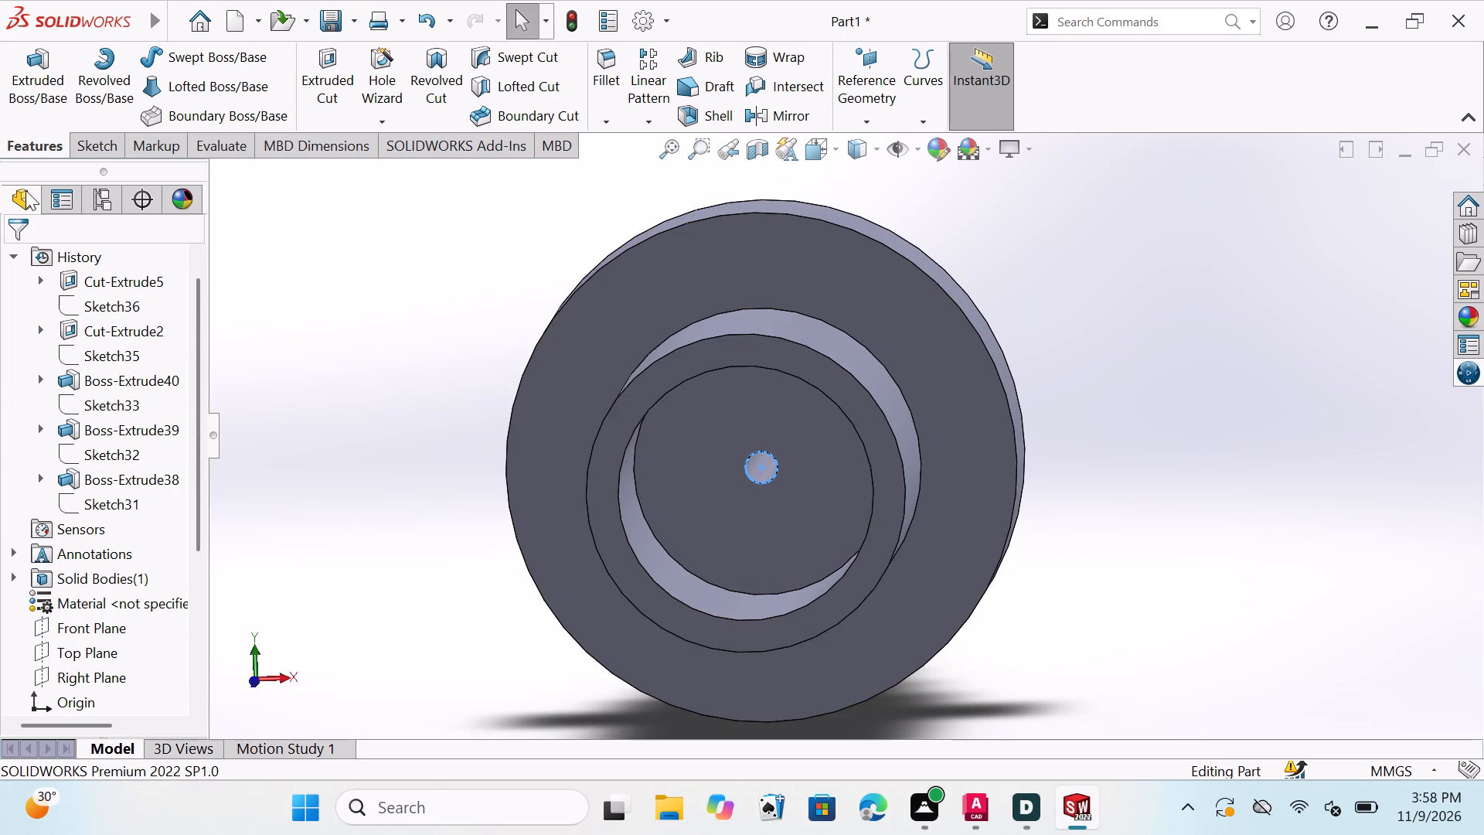
click(102, 135)
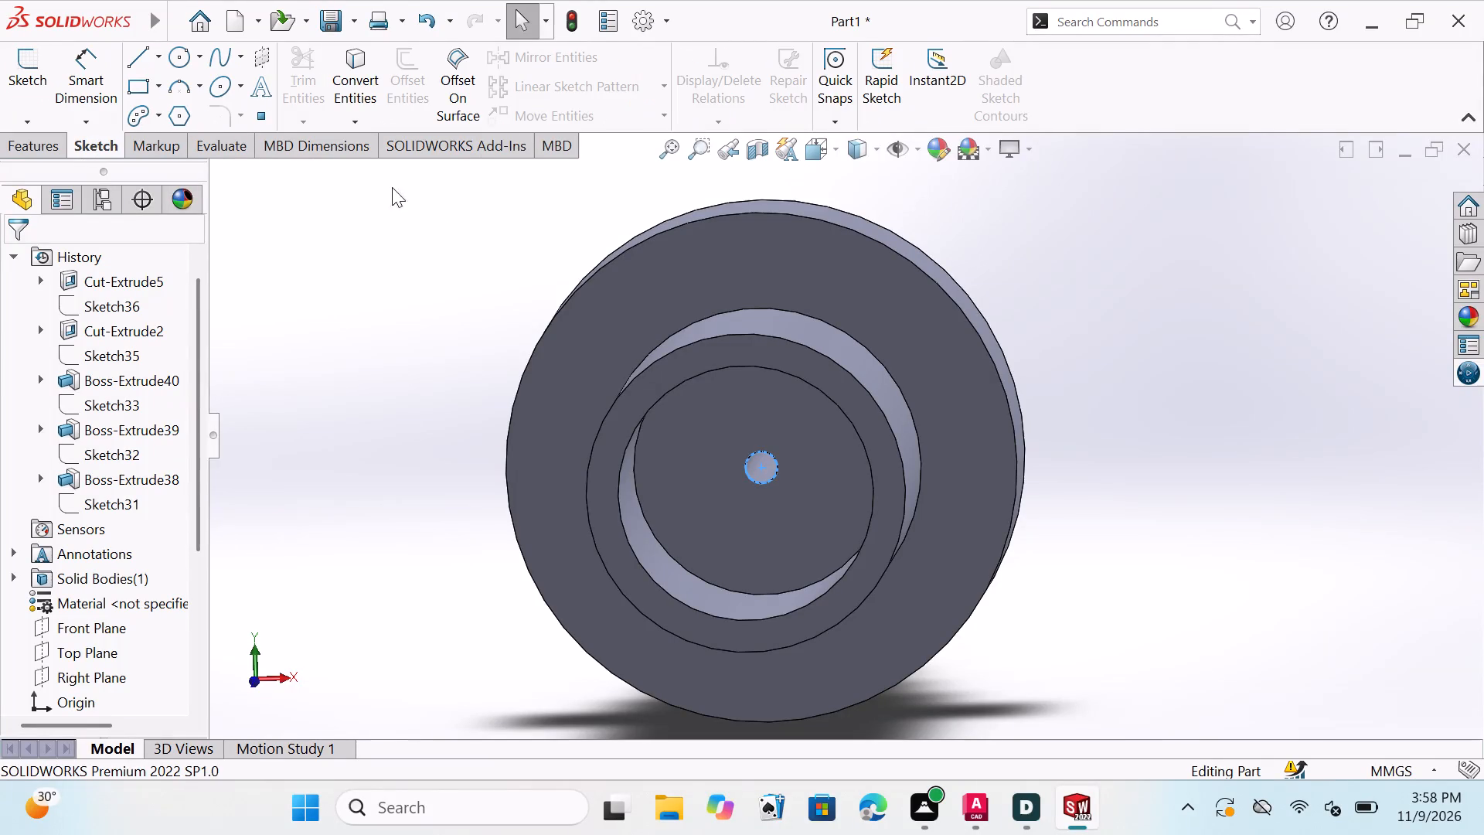
middle_drag(1094, 545, 895, 588)
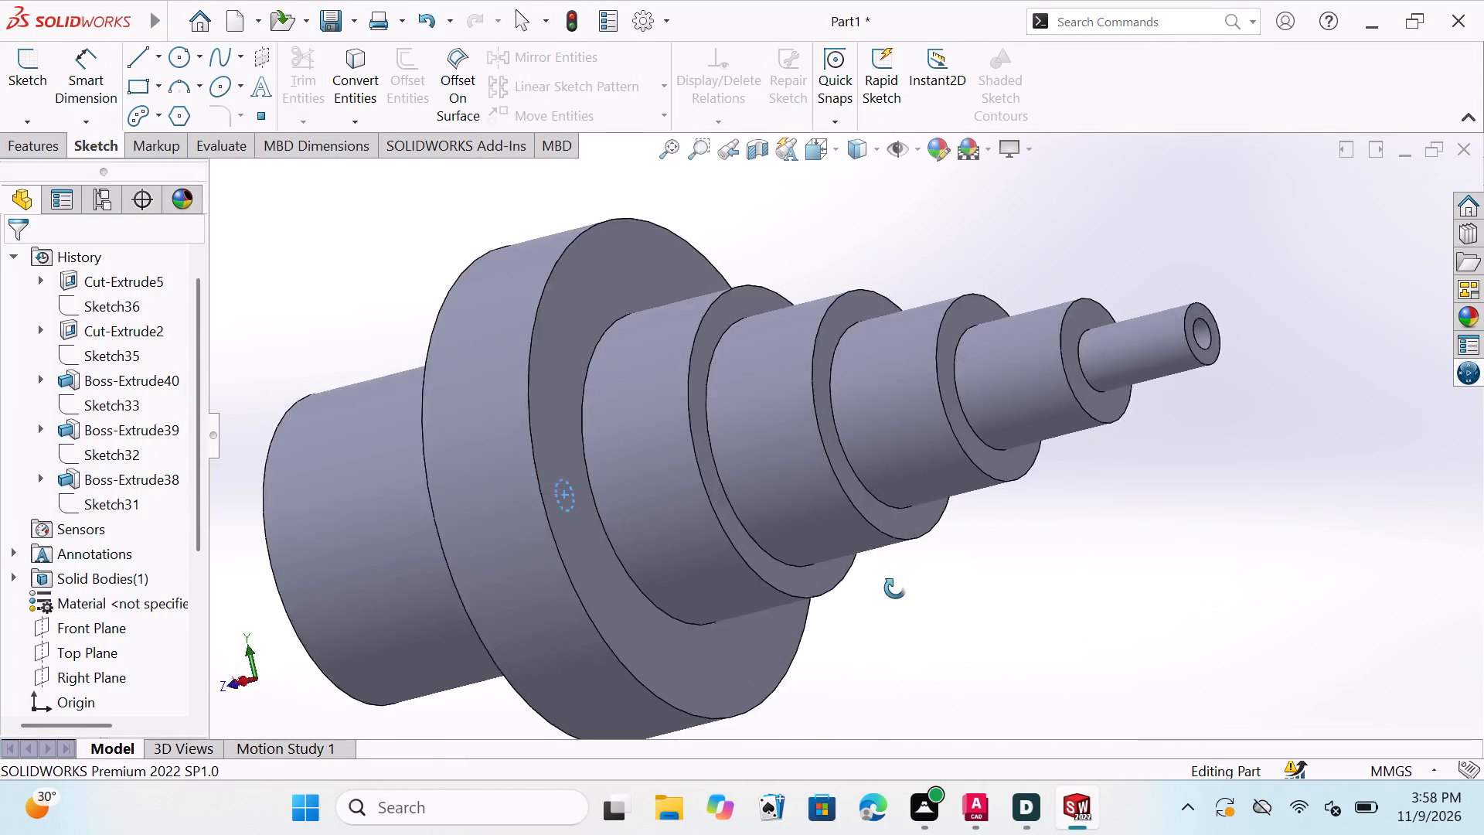
middle_drag(895, 588, 806, 636)
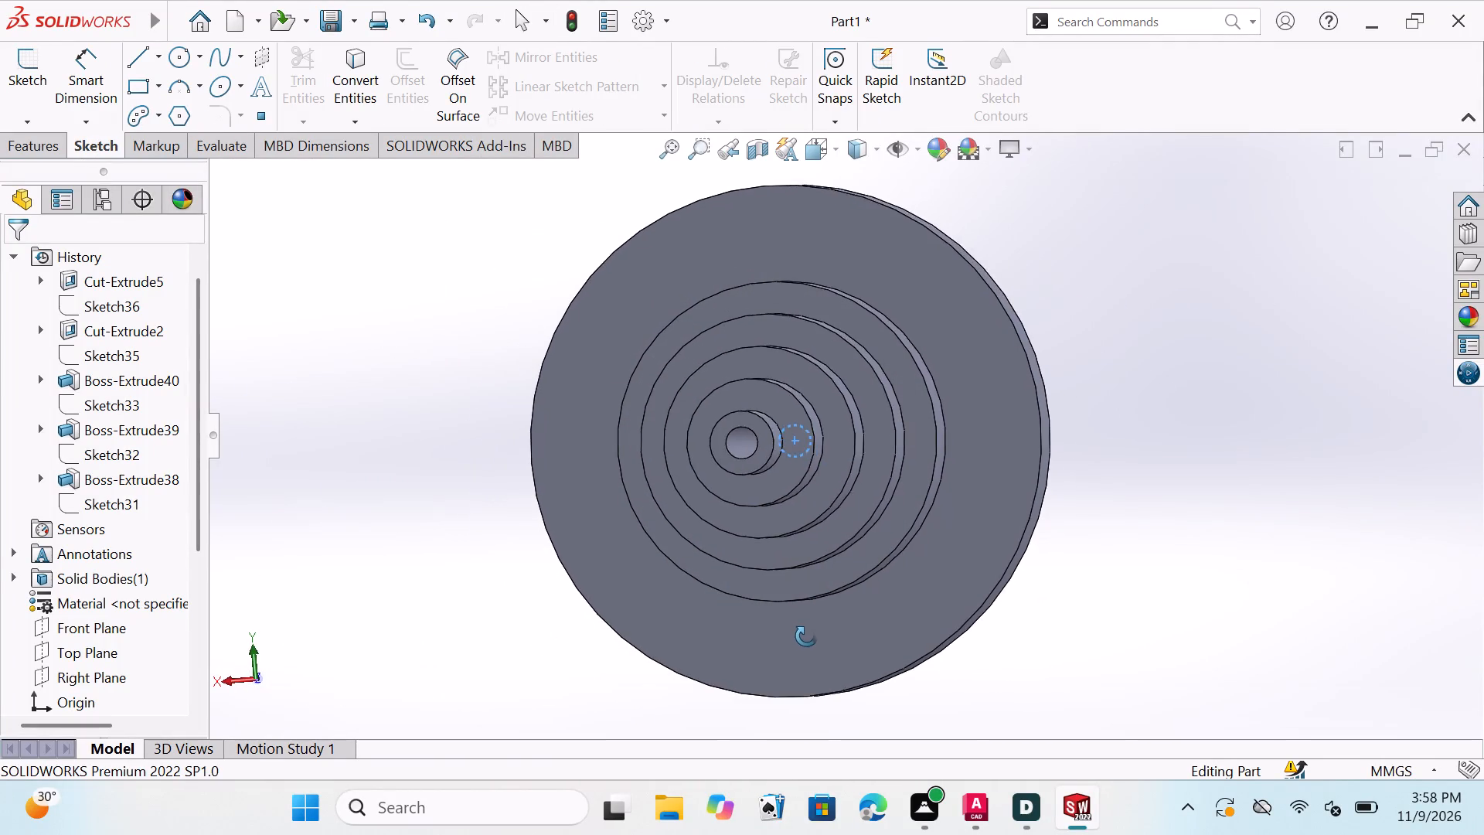
middle_drag(806, 636, 816, 637)
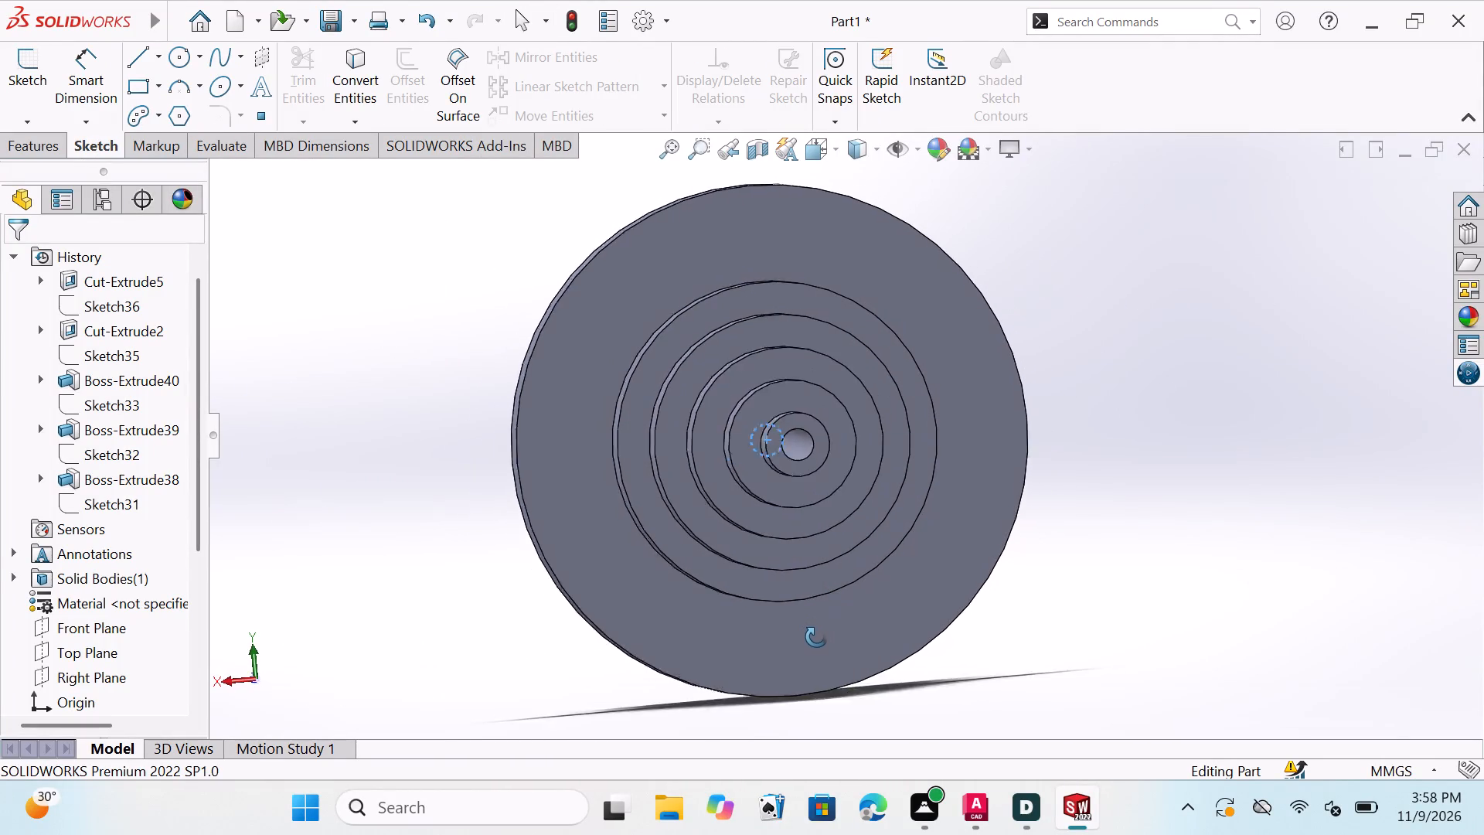
middle_drag(816, 637, 732, 650)
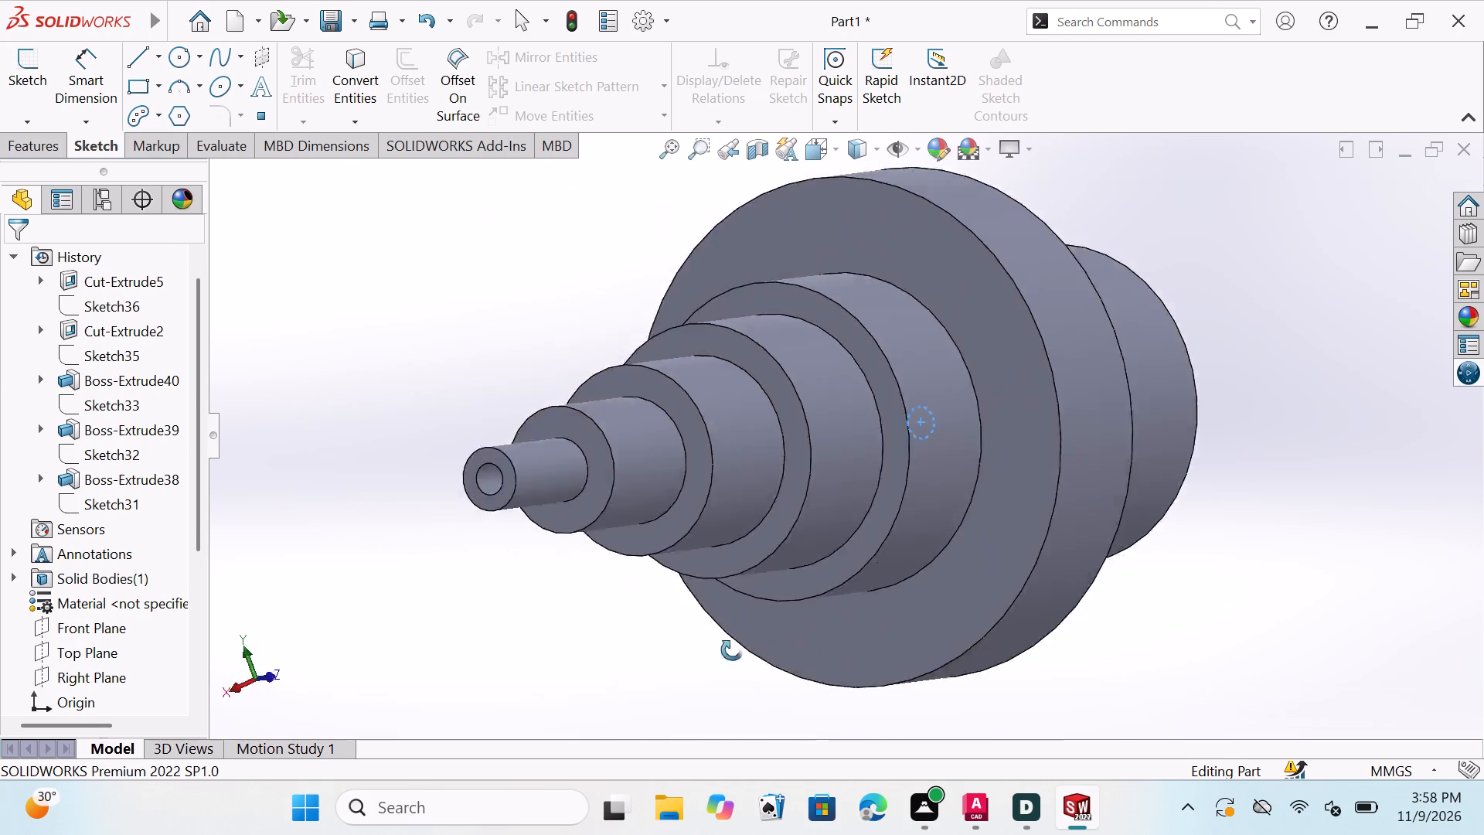
middle_drag(732, 650, 751, 534)
middle_drag(977, 413, 1022, 545)
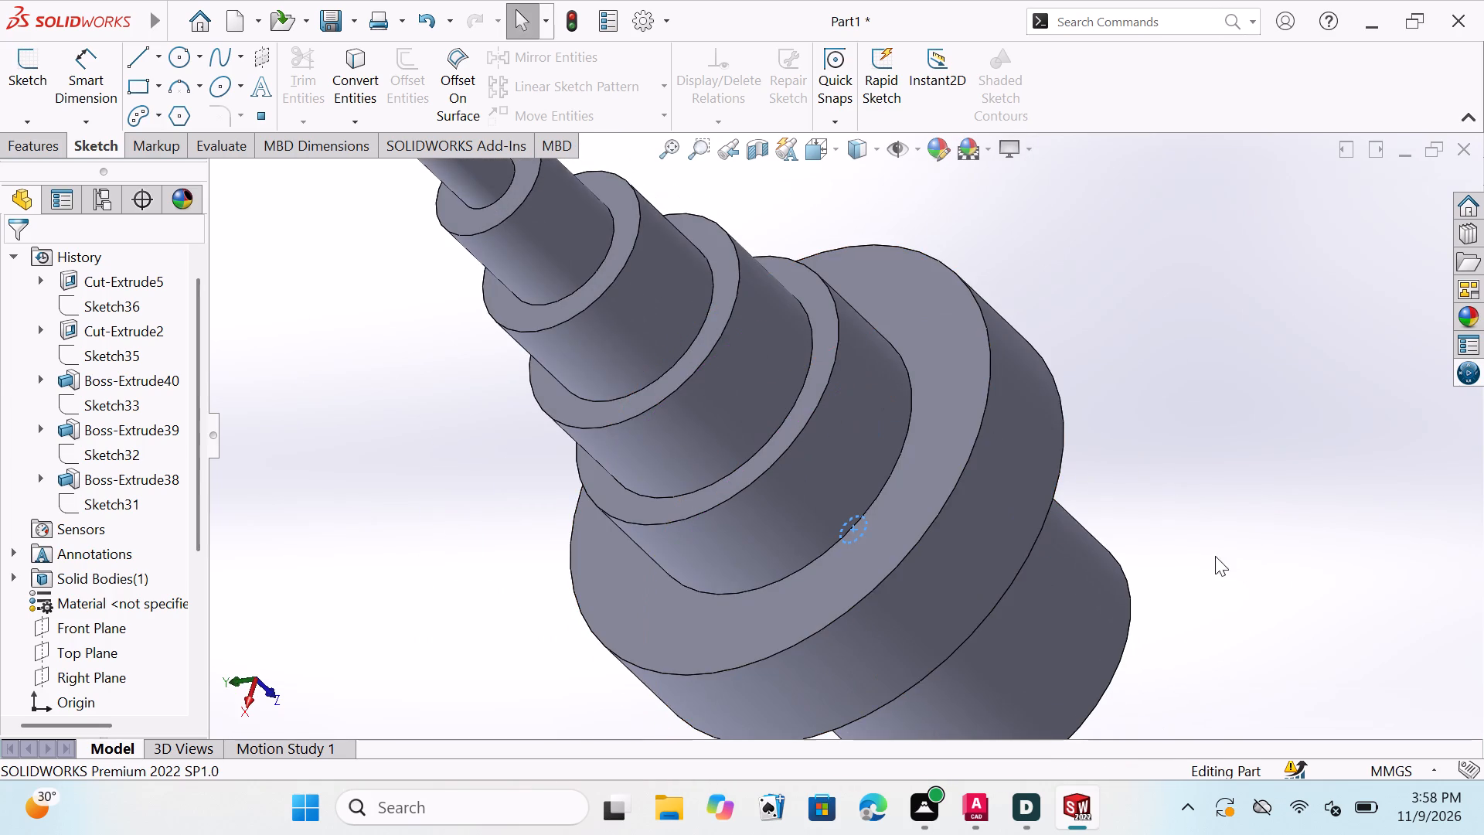
middle_drag(1190, 567, 941, 595)
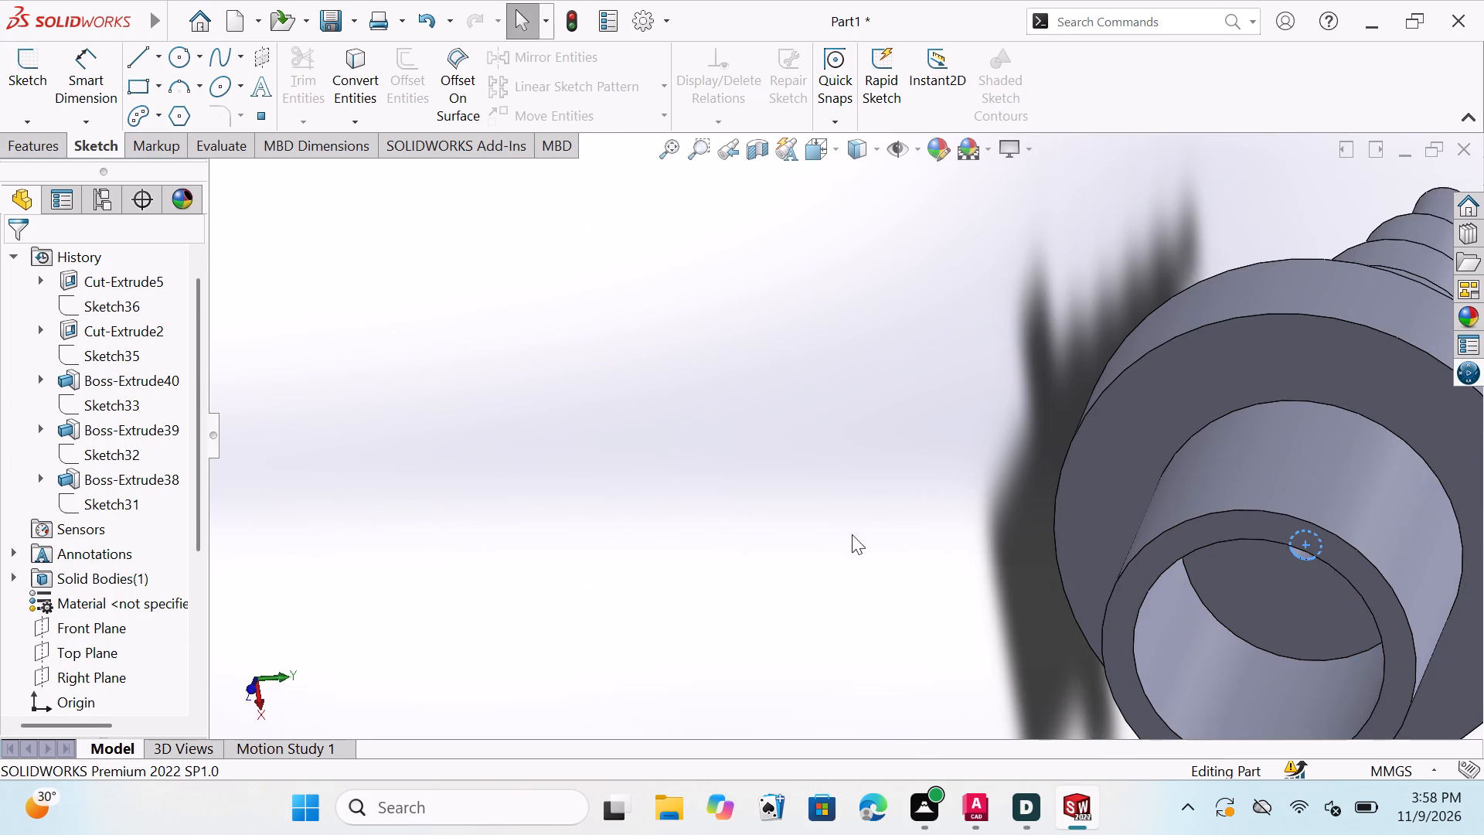
key(Escape)
key(Escape)
key(Escape)
key(Escape)
key(Escape)
scroll(972, 565, up, 2)
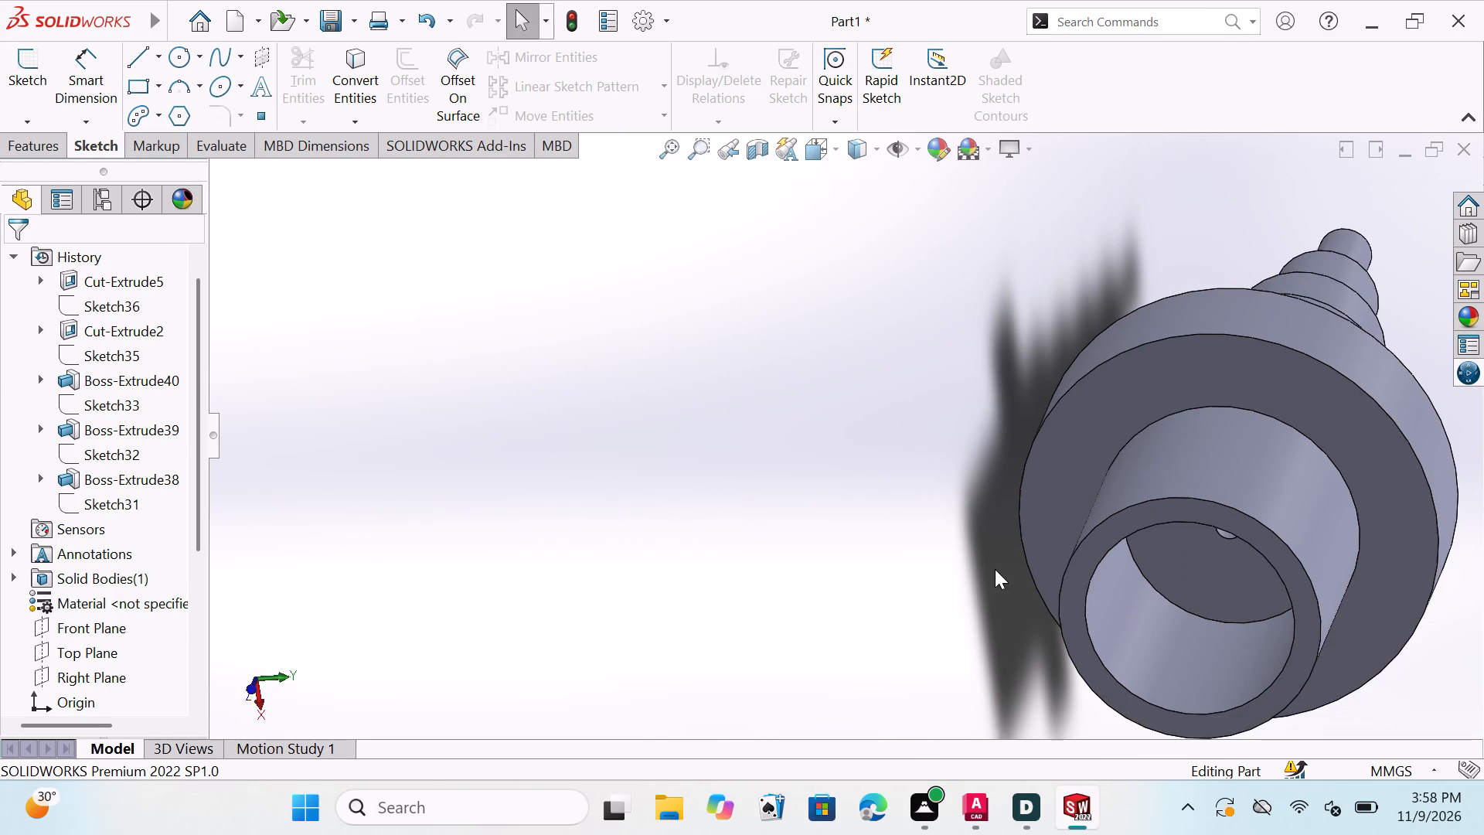
scroll(1107, 553, up, 1)
scroll(1205, 510, down, 1)
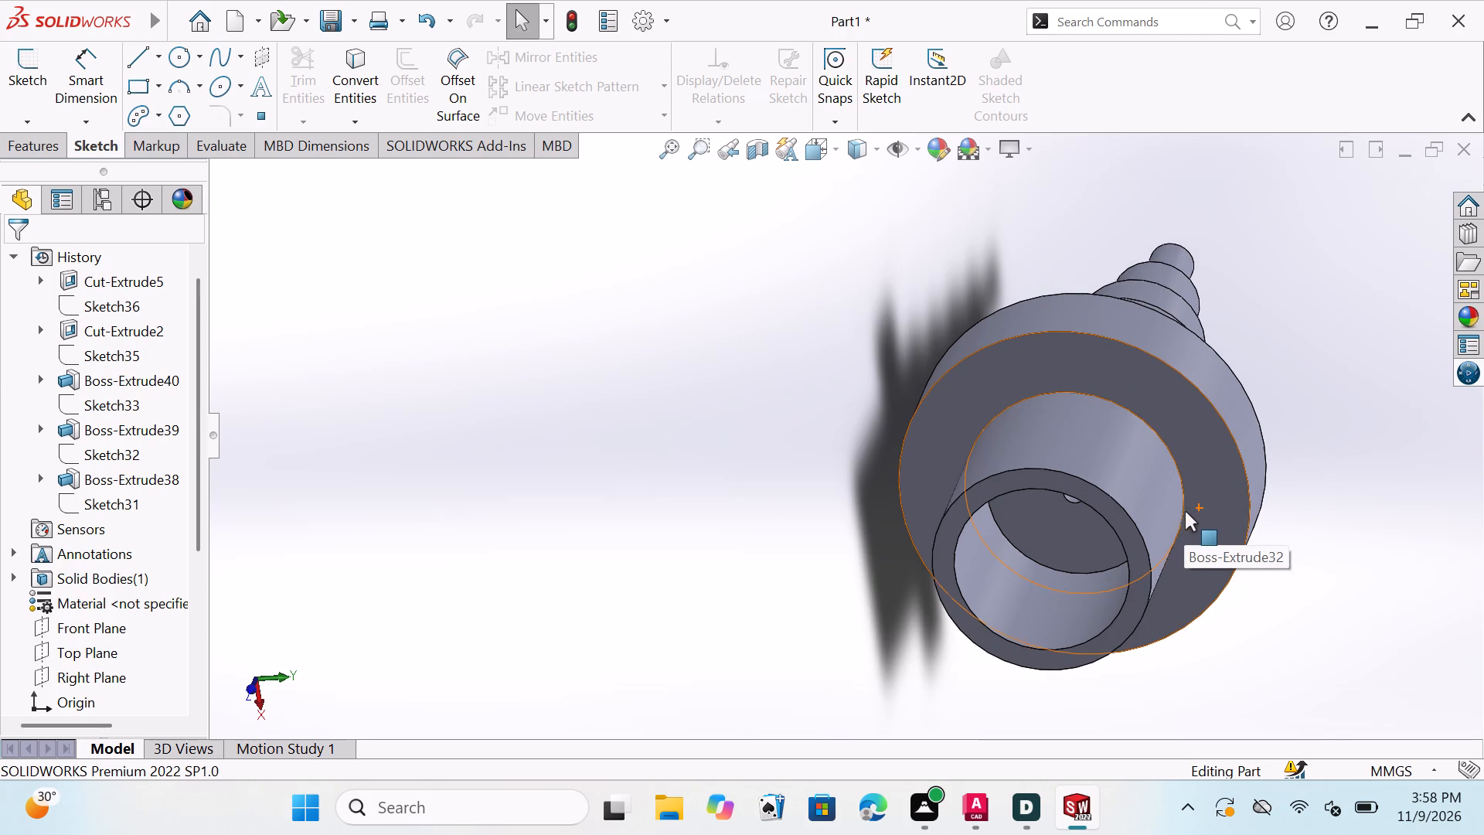
scroll(1183, 513, down, 2)
scroll(1210, 530, up, 1)
scroll(1206, 533, down, 1)
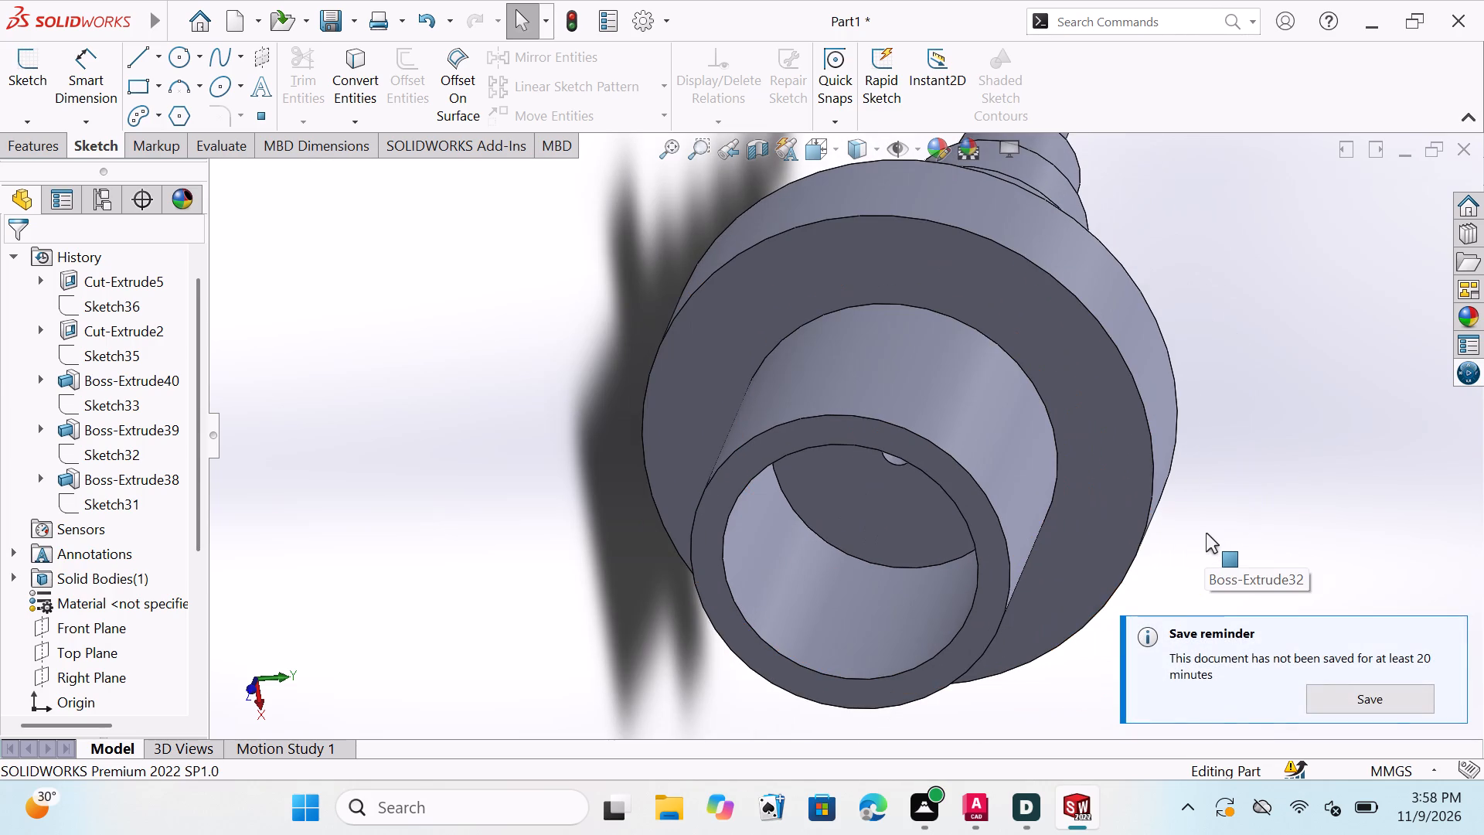
scroll(1212, 529, down, 1)
scroll(1207, 525, up, 1)
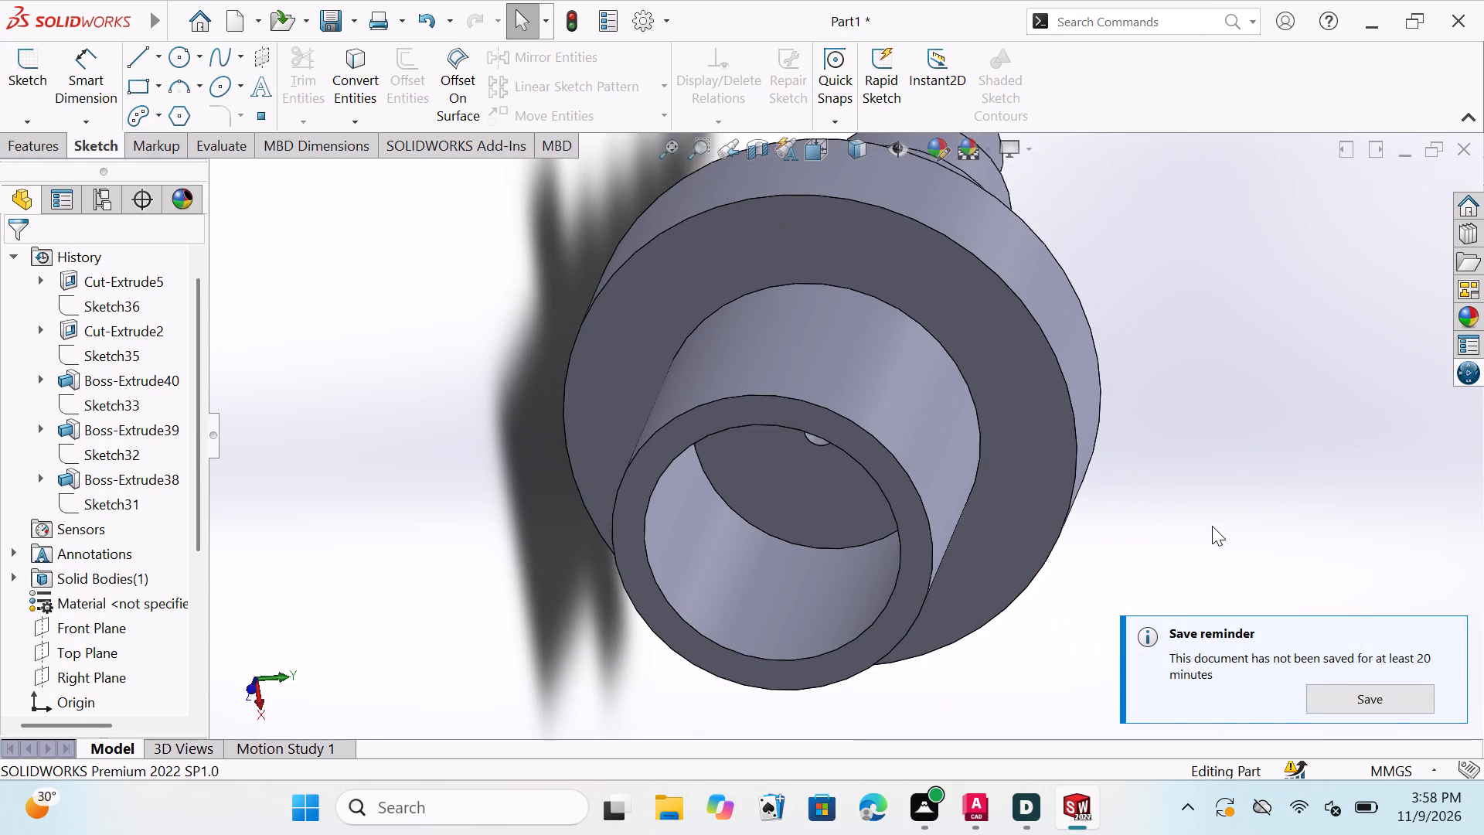
scroll(1202, 516, up, 1)
middle_drag(1201, 514, 1169, 357)
middle_drag(1064, 550, 1091, 462)
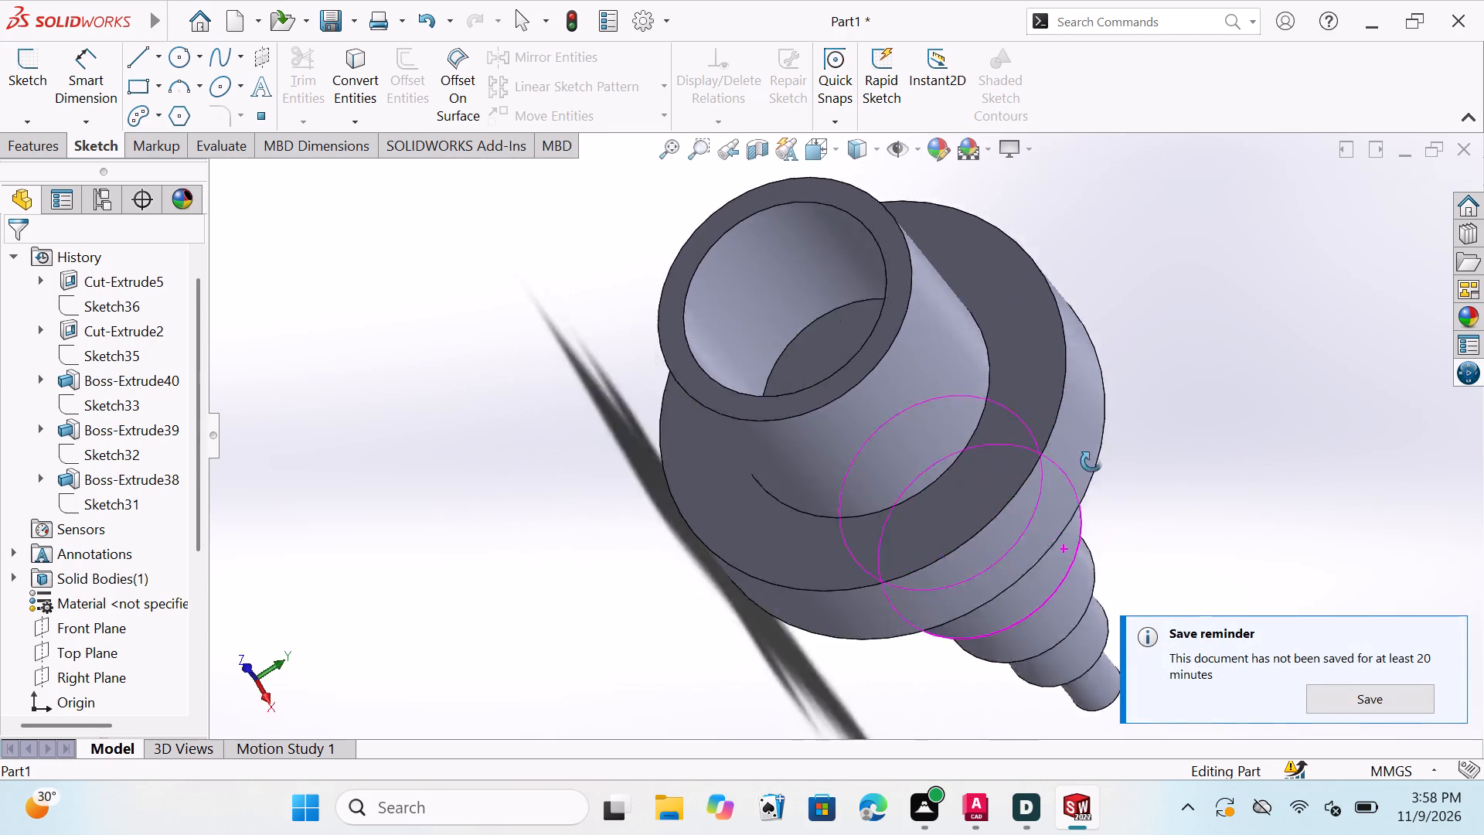
middle_drag(1091, 462, 1100, 502)
middle_drag(1135, 462, 1128, 445)
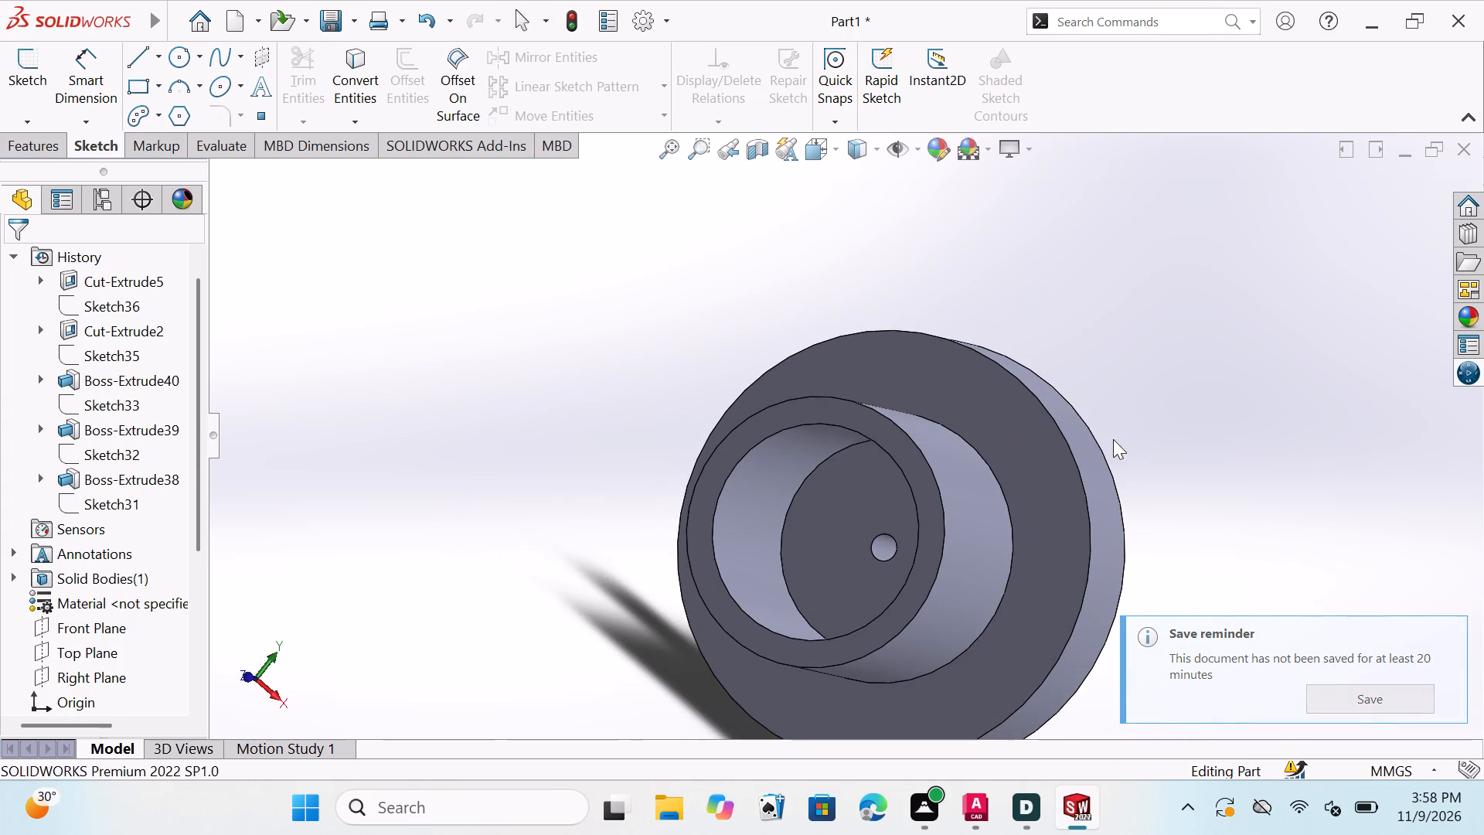
View the part normal to the Front Plane to check the centre bore, and clear the plane selection.
double_click(69, 622)
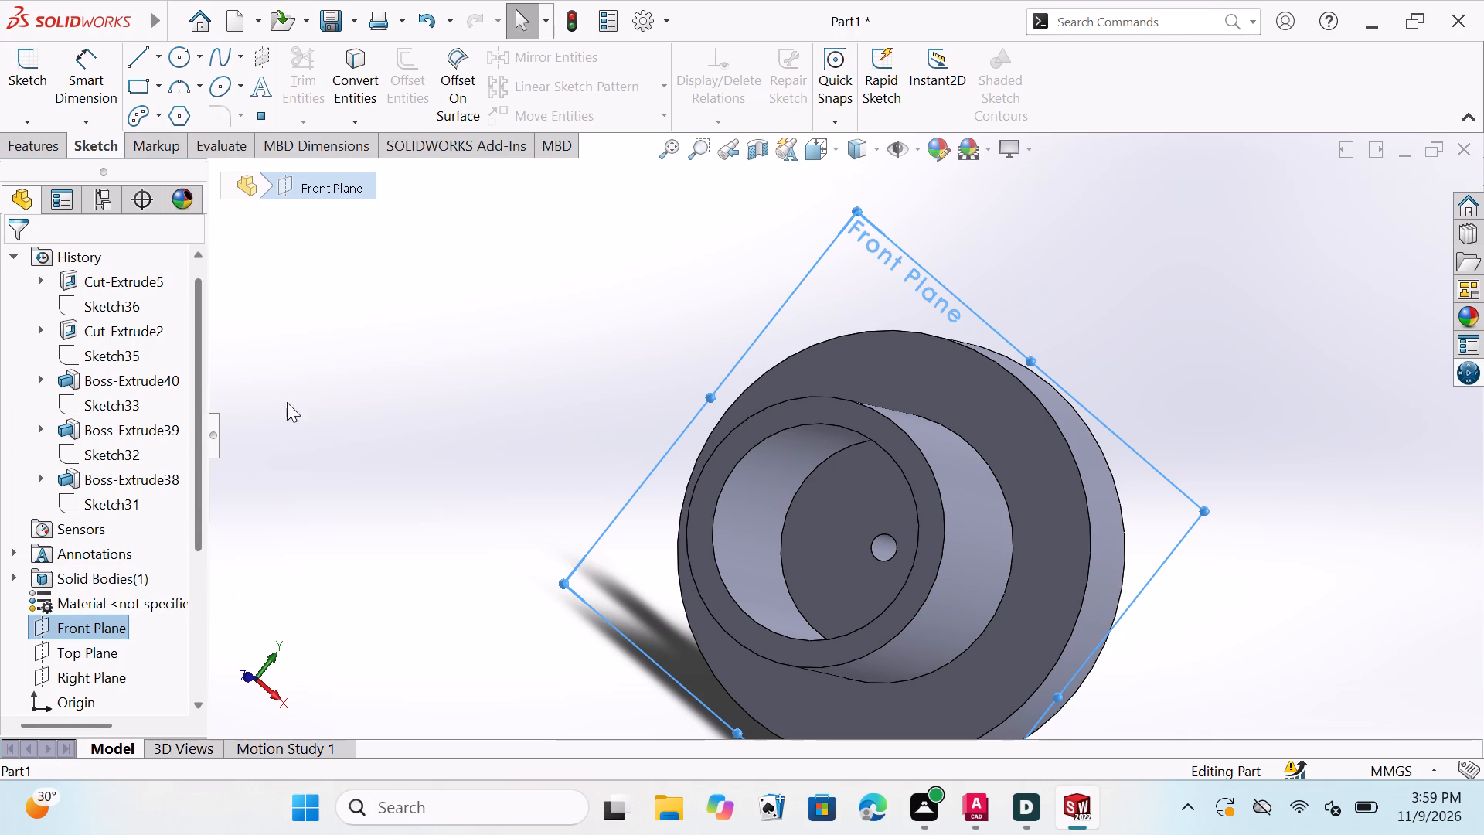
click(79, 621)
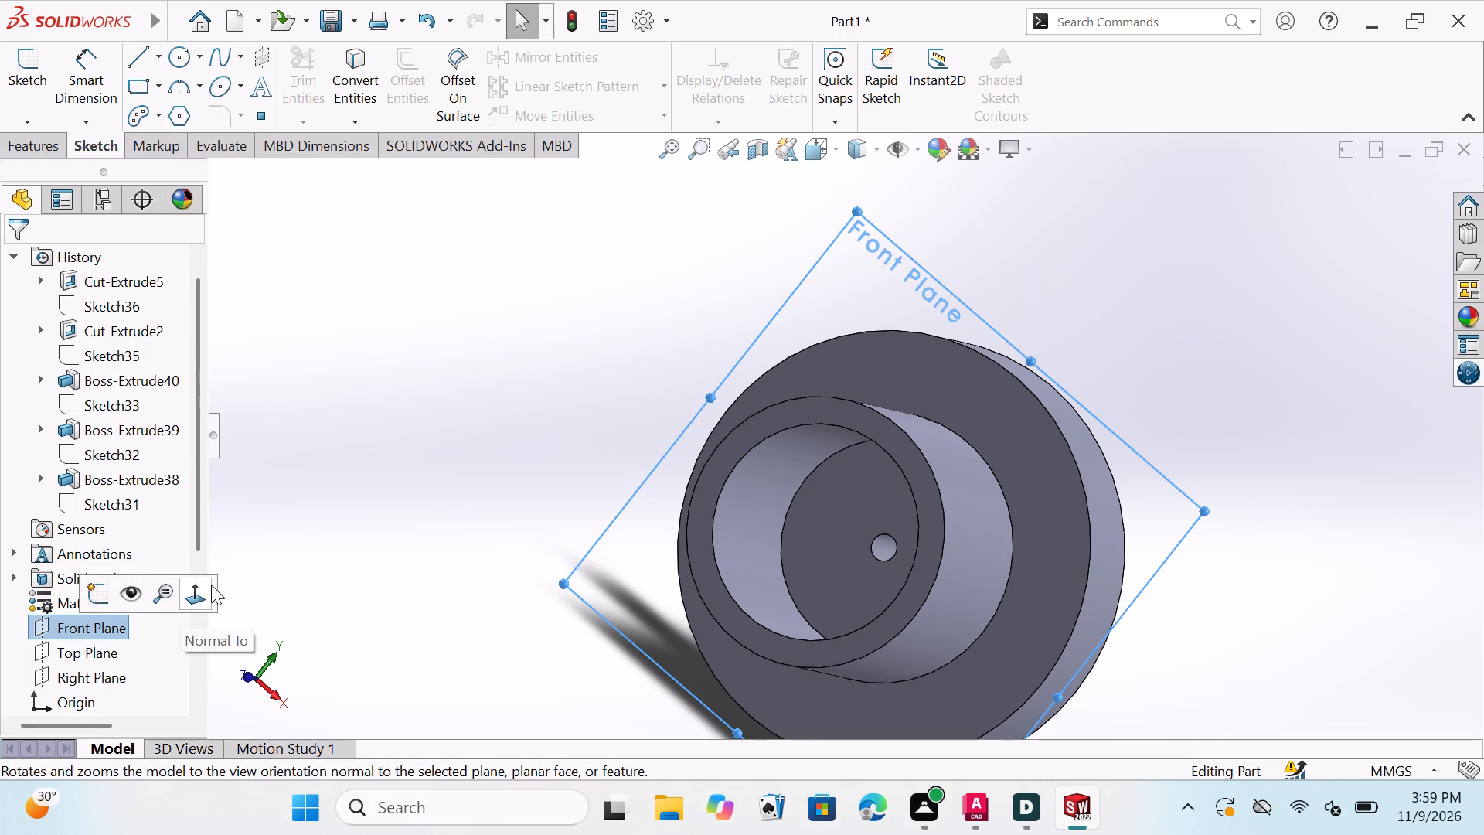
click(197, 591)
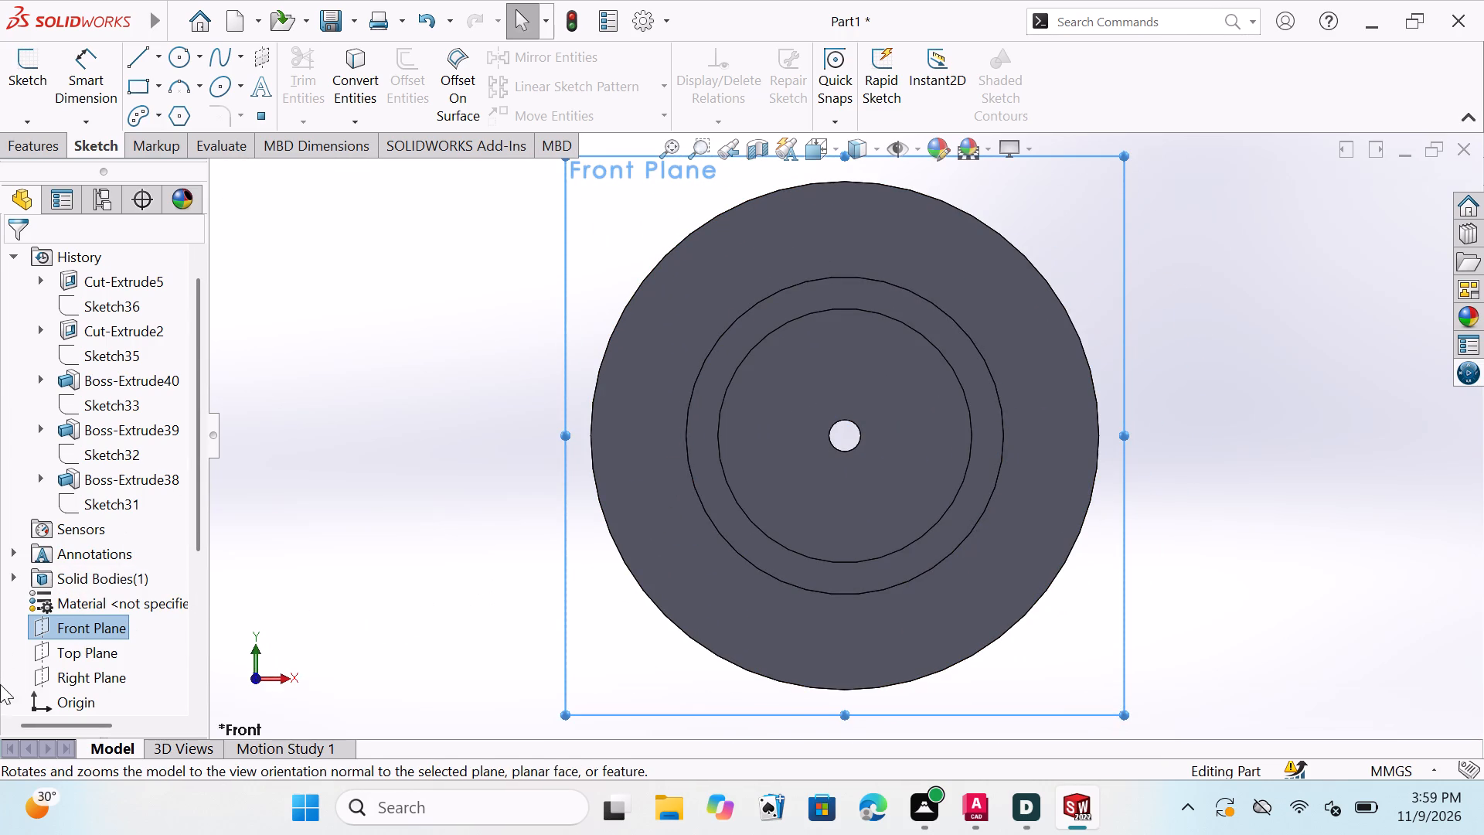
key(Escape)
key(Escape)
key(Escape)
key(Escape)
key(Escape)
key(Escape)
key(Escape)
key(Escape)
key(Escape)
key(Escape)
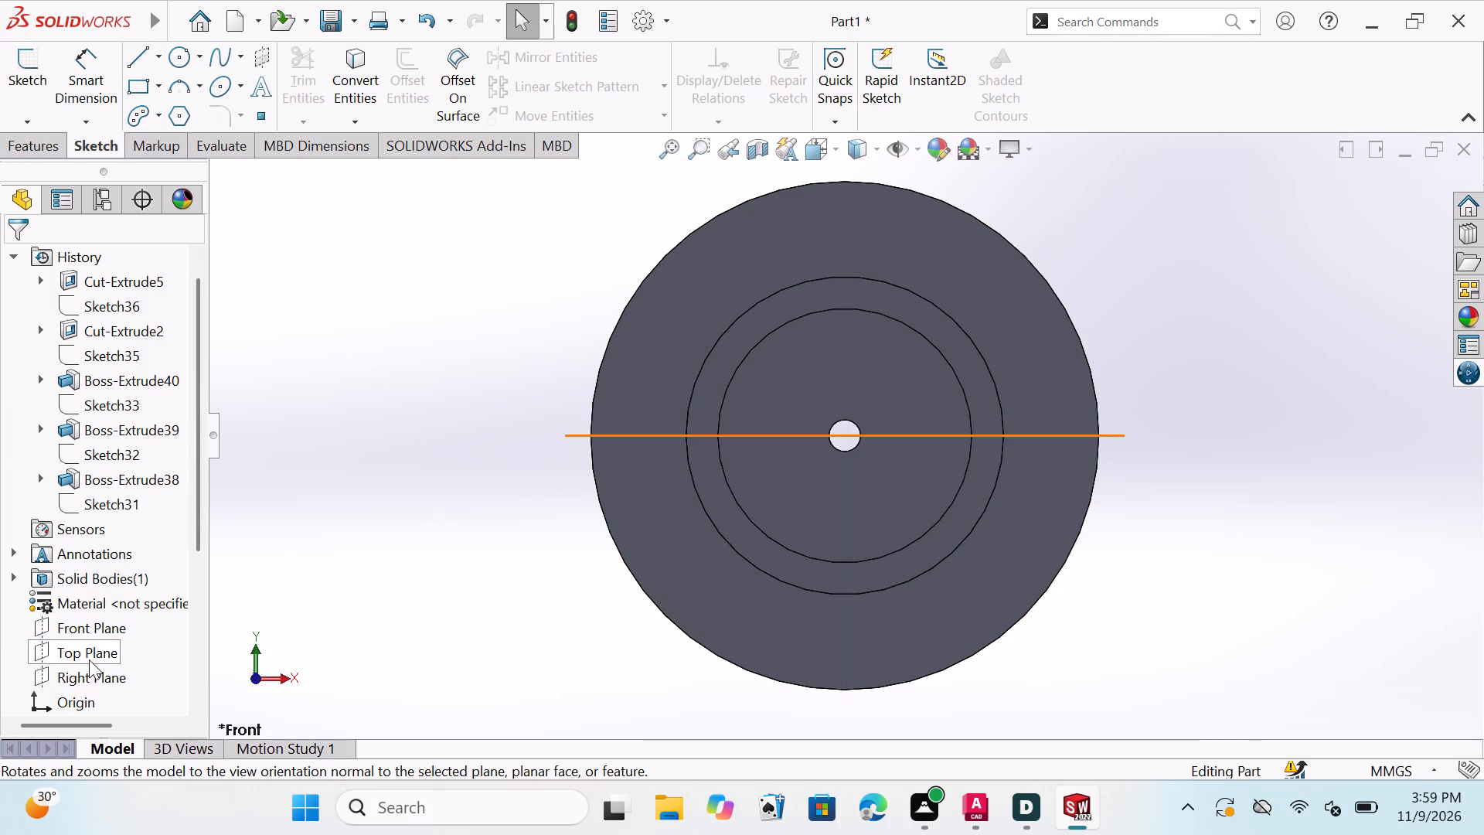
Select the Right Plane and examine how it runs lengthwise through the stepped part.
double_click(82, 677)
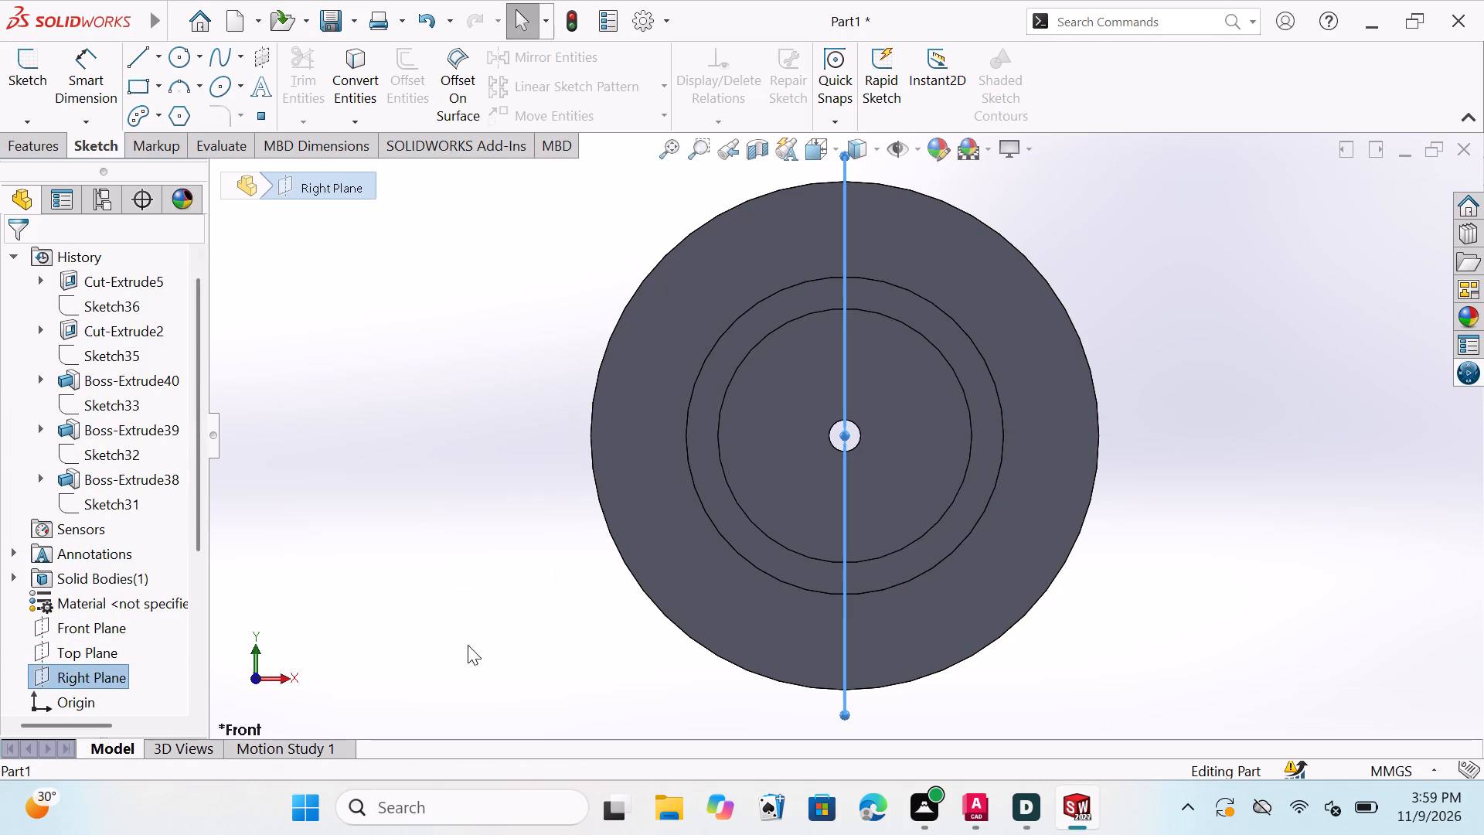
middle_drag(1125, 557, 1072, 591)
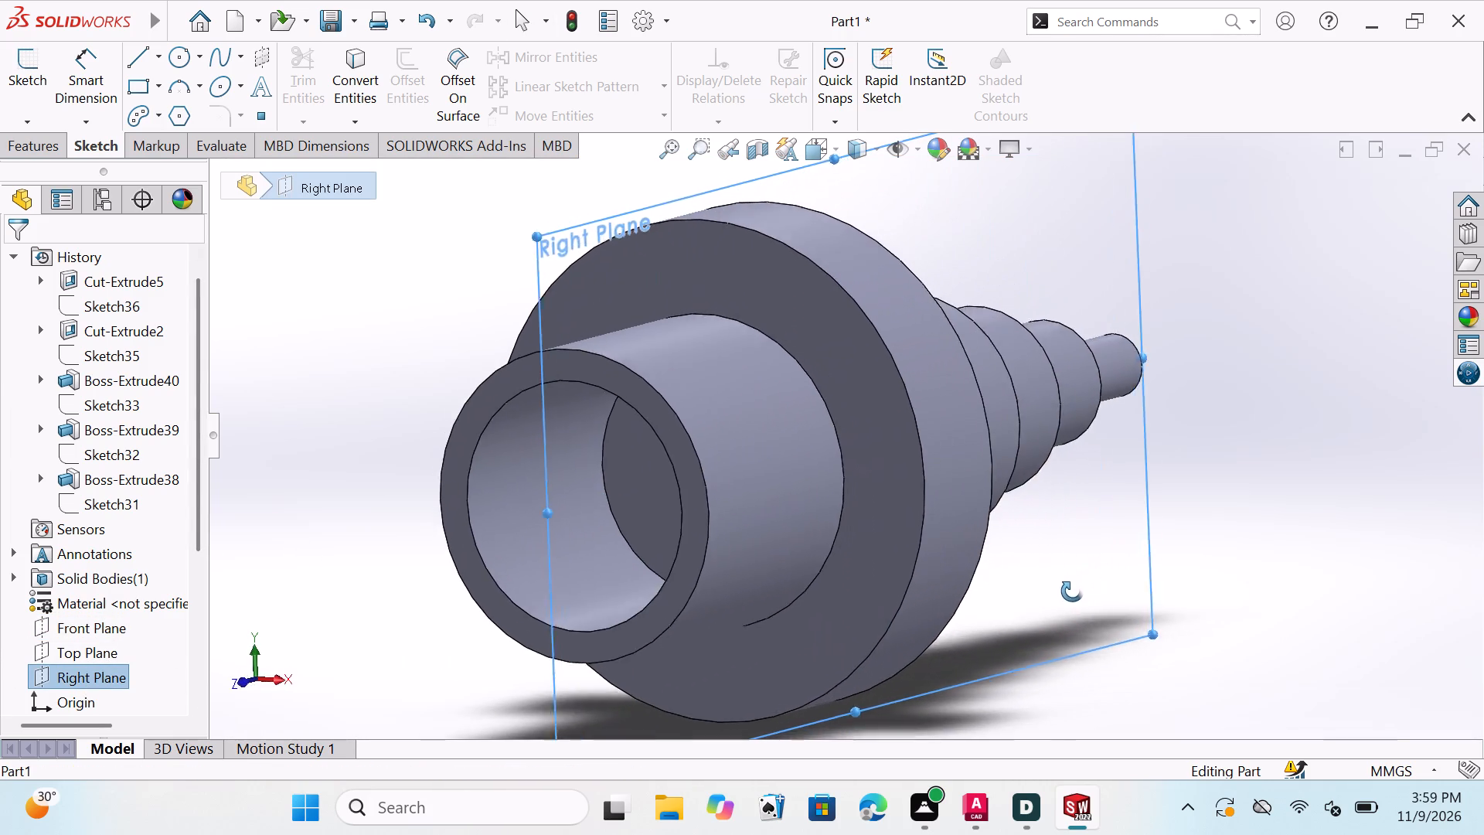
middle_drag(1072, 591, 1013, 541)
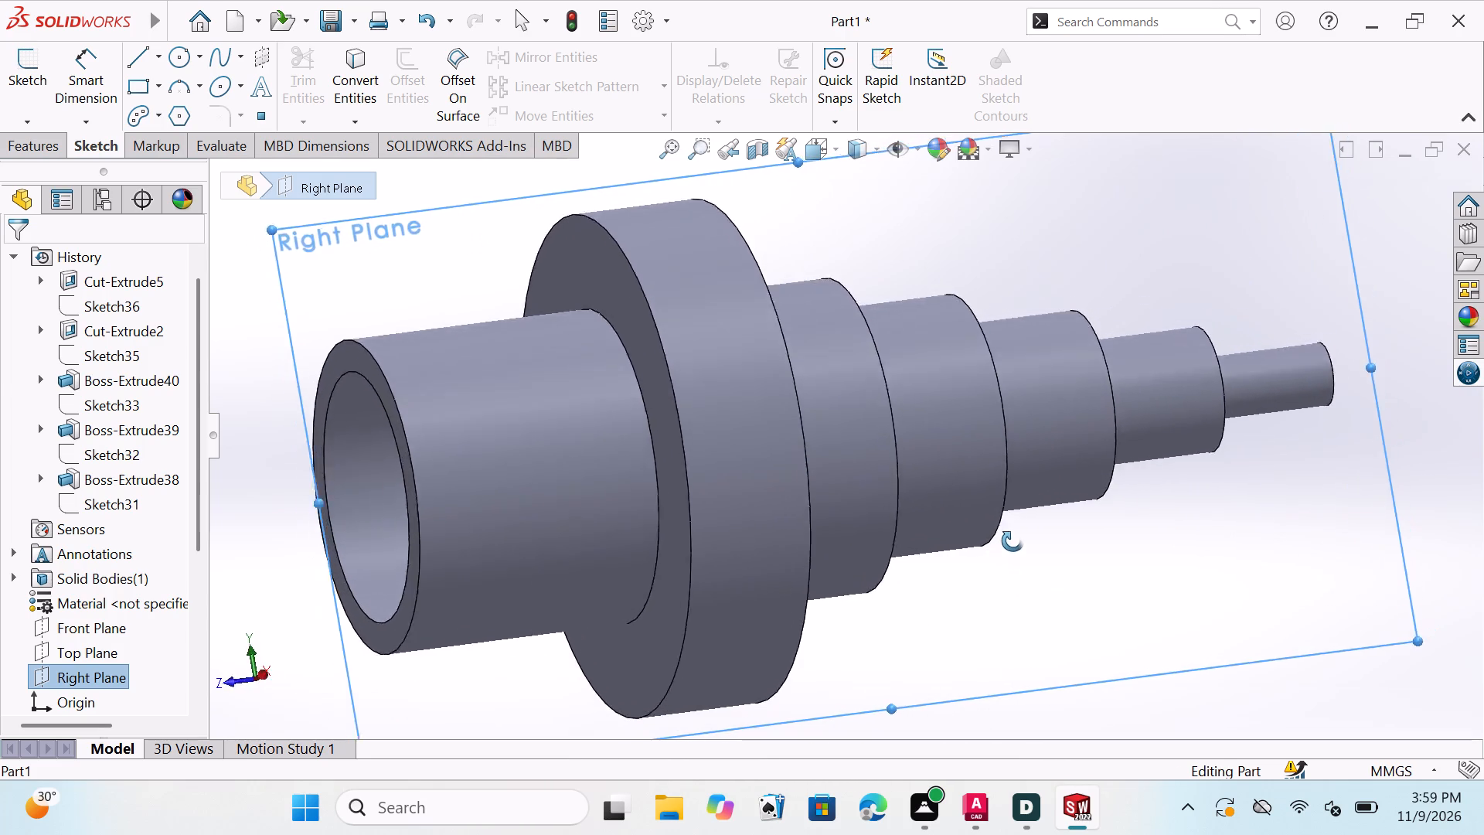
middle_drag(1013, 541, 1090, 546)
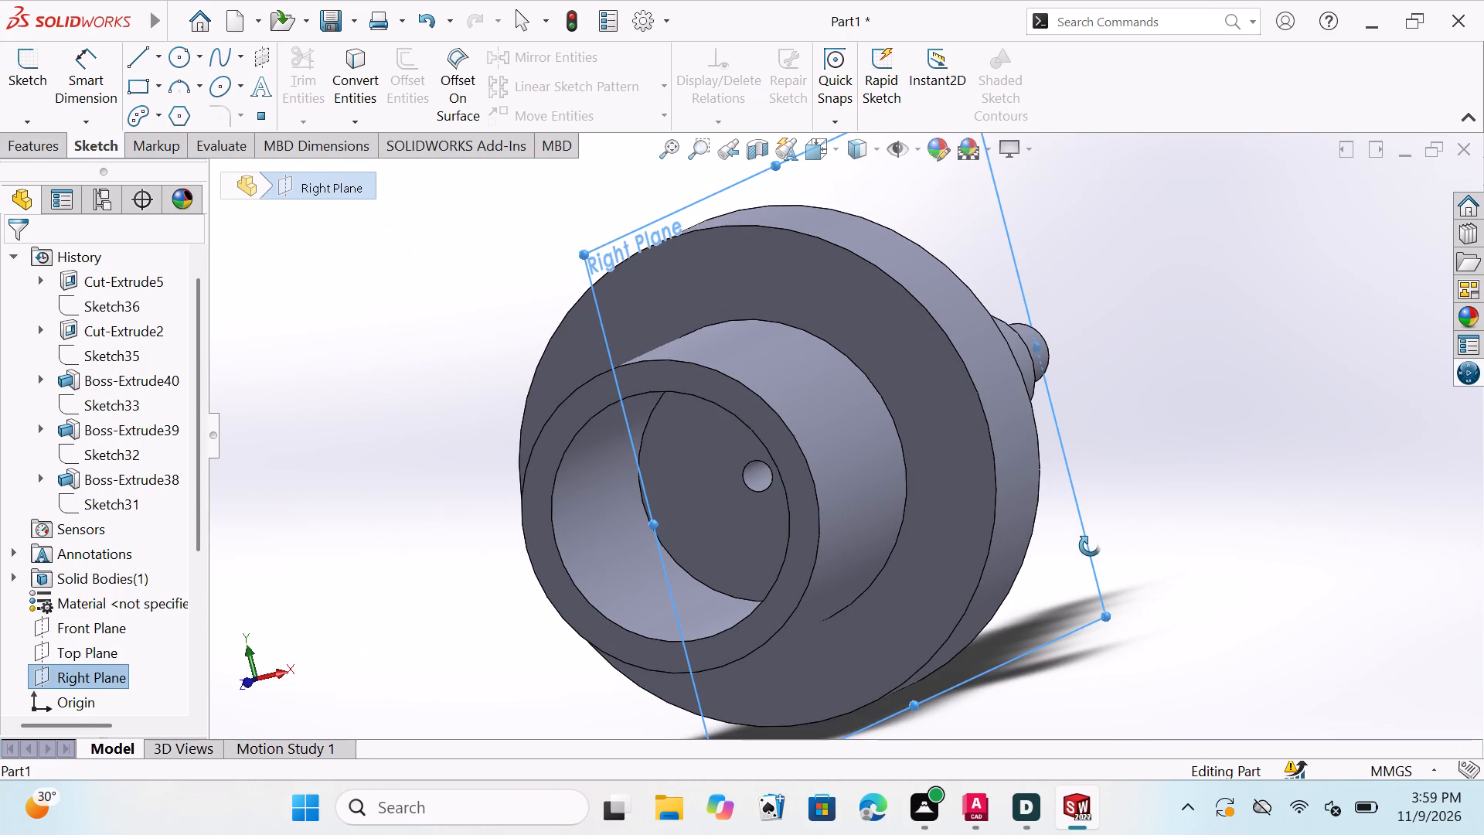
middle_drag(1090, 546, 1036, 596)
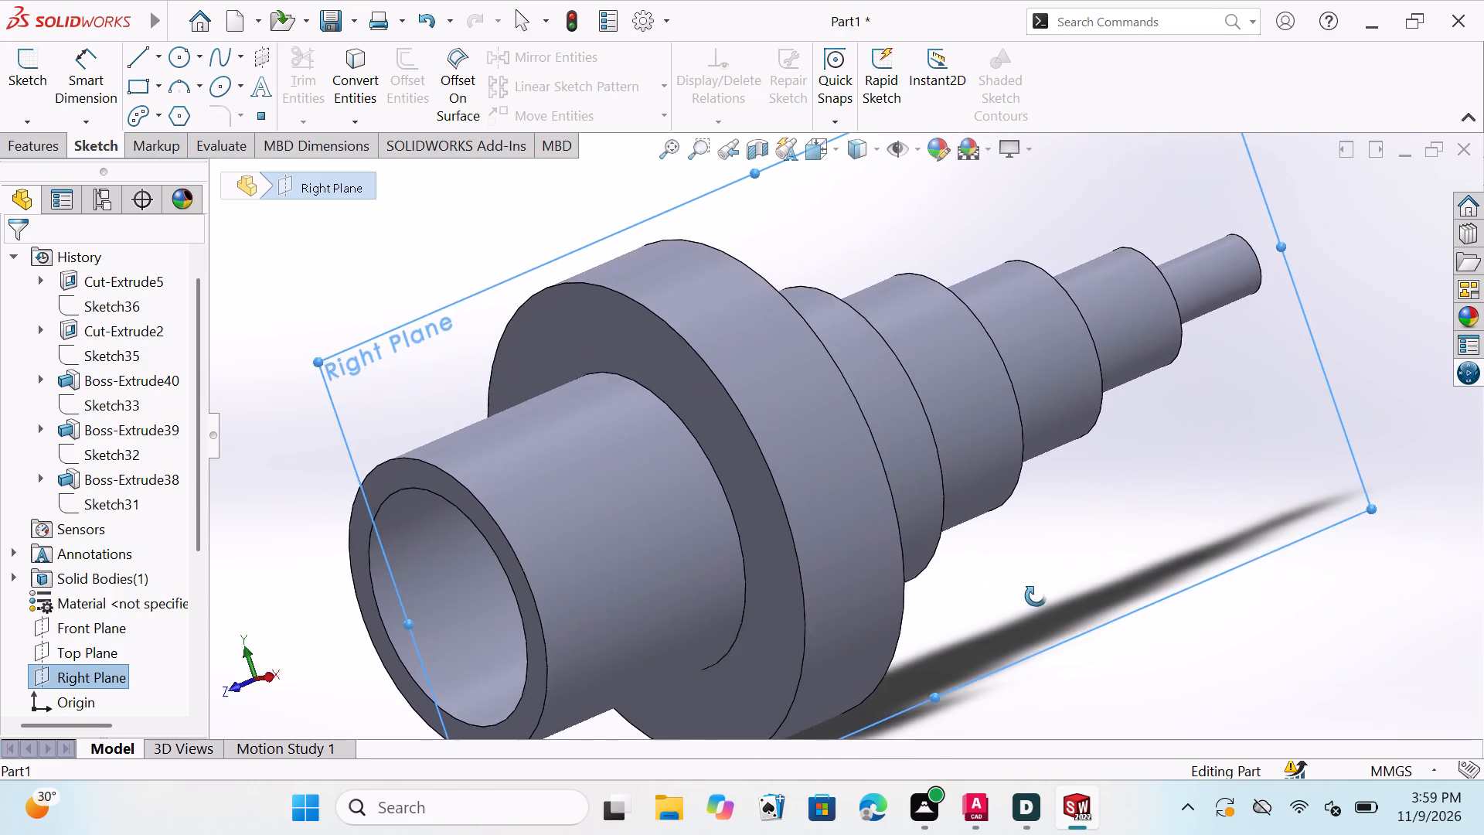
middle_drag(1036, 596, 1044, 554)
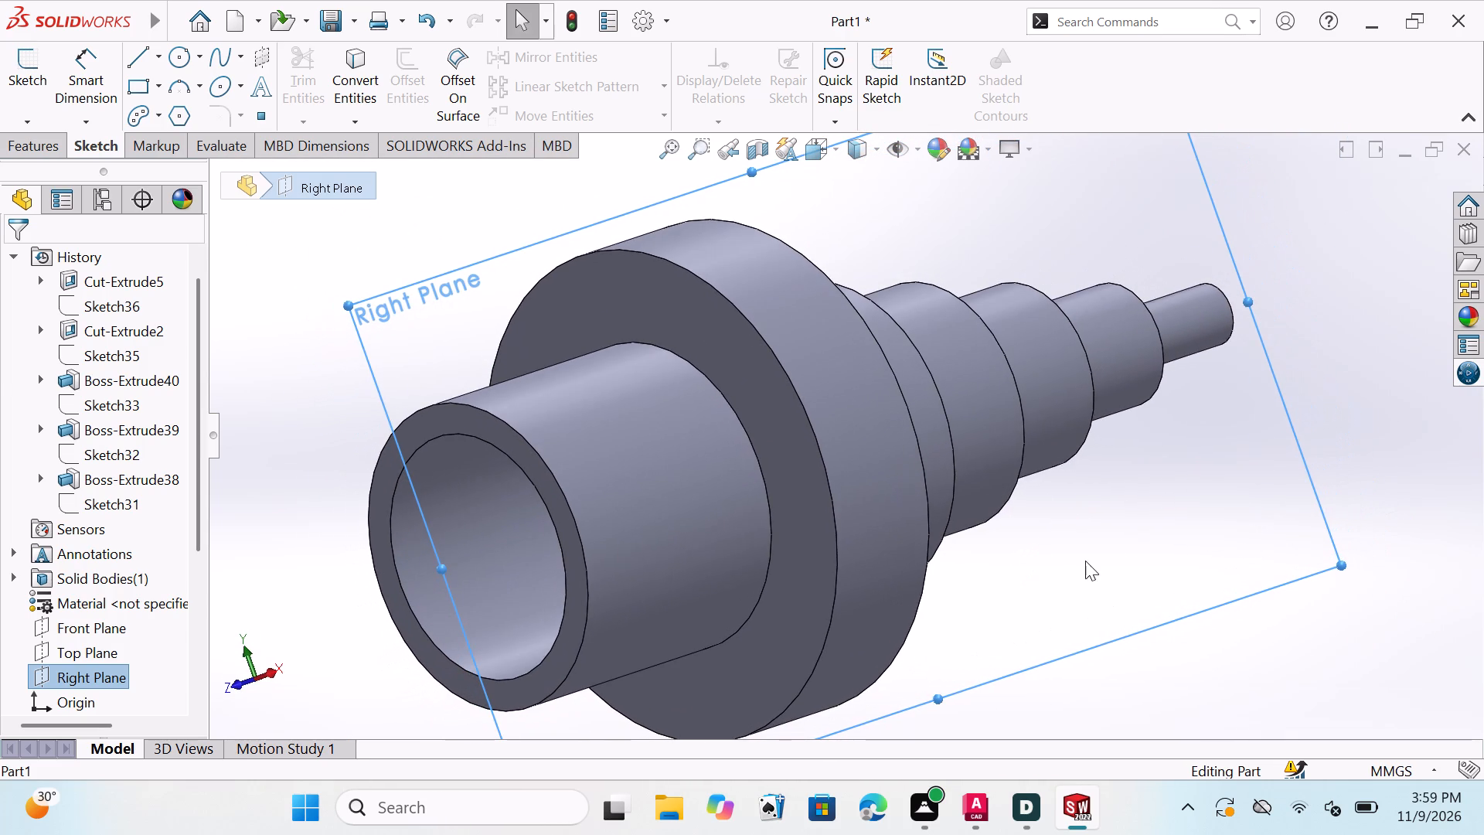
scroll(1080, 567, down, 1)
scroll(1066, 586, up, 4)
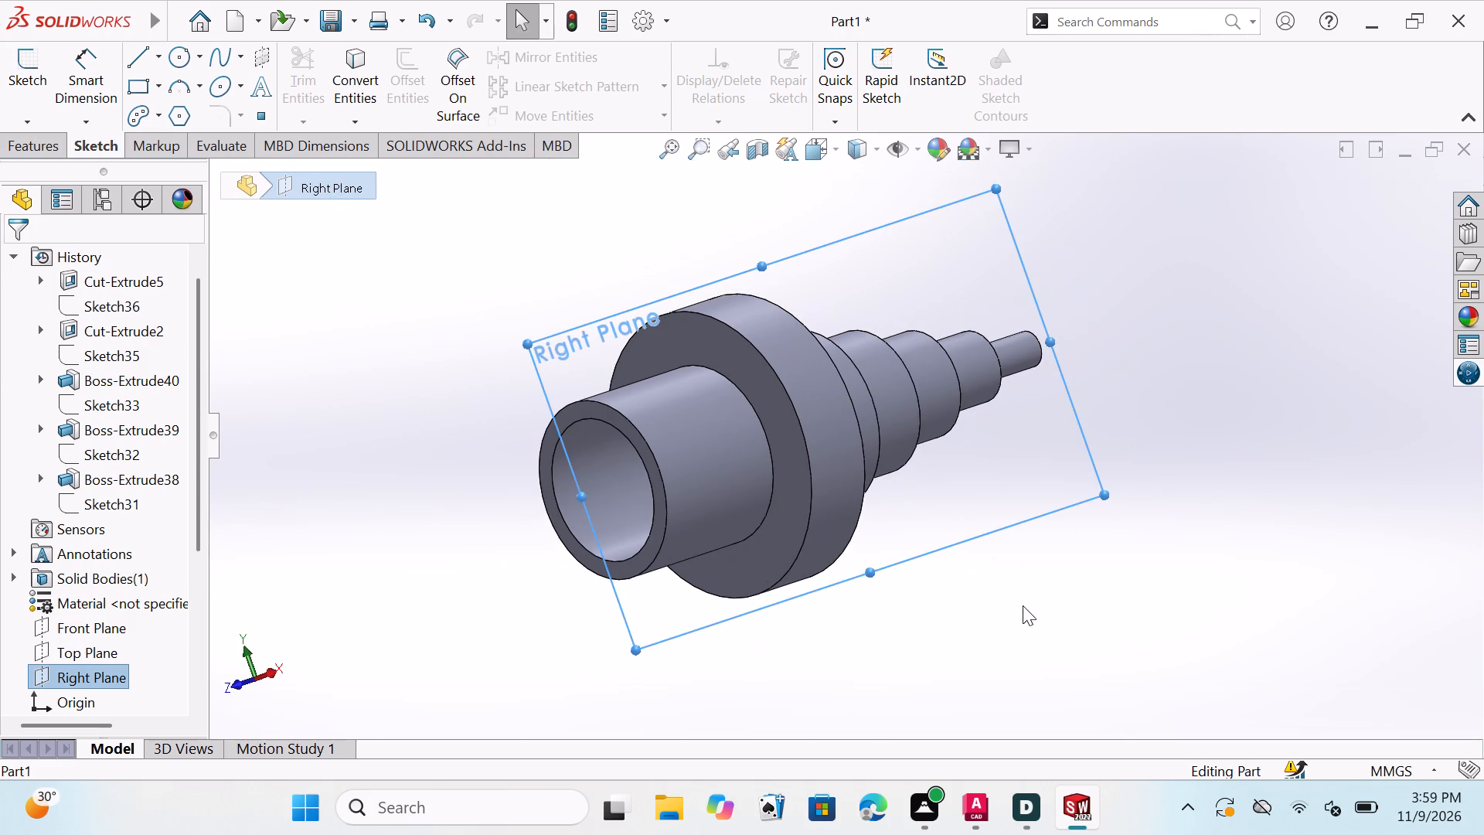
middle_drag(986, 492, 1000, 493)
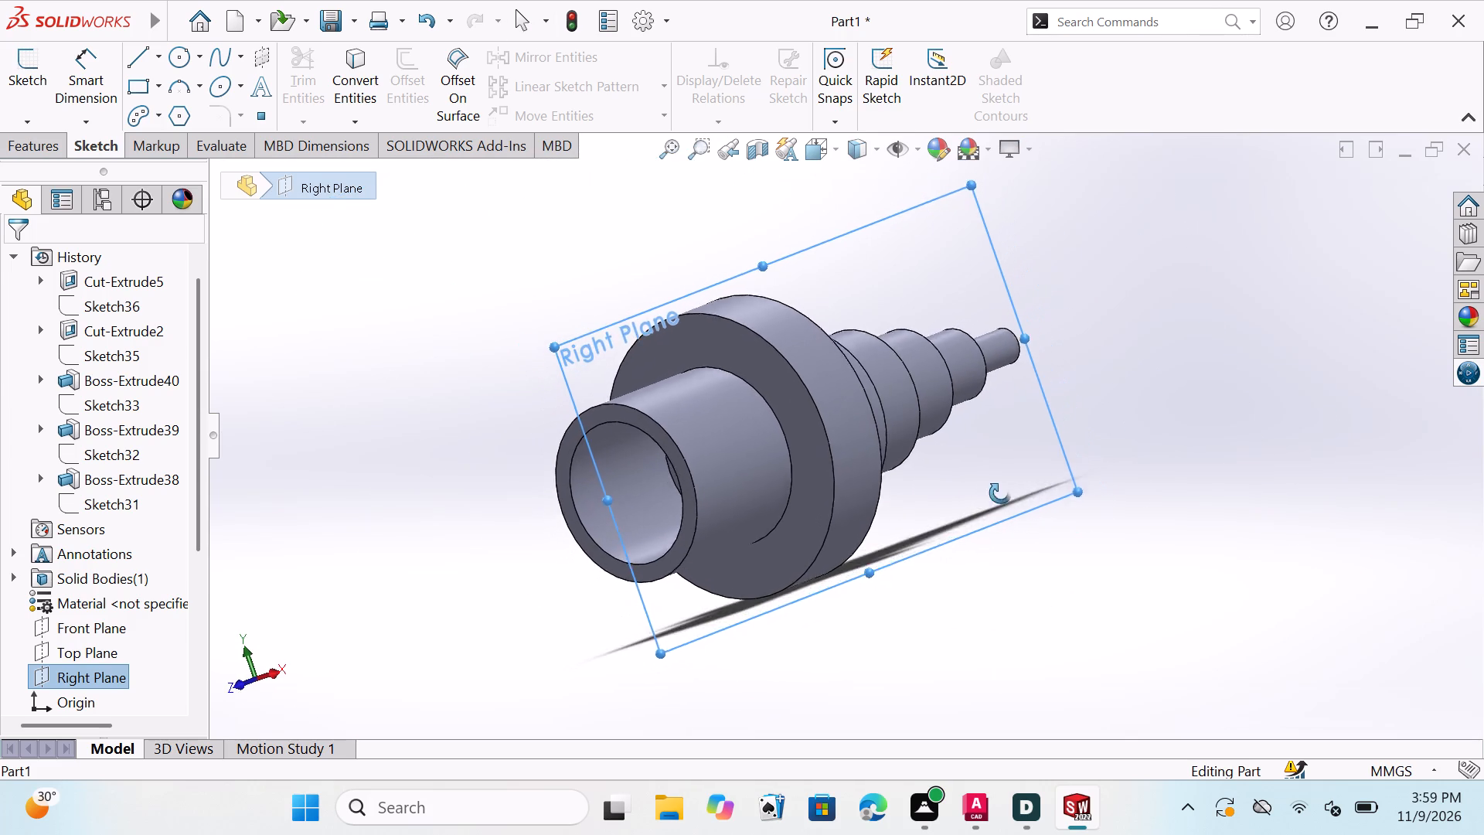
middle_drag(1000, 493, 1011, 515)
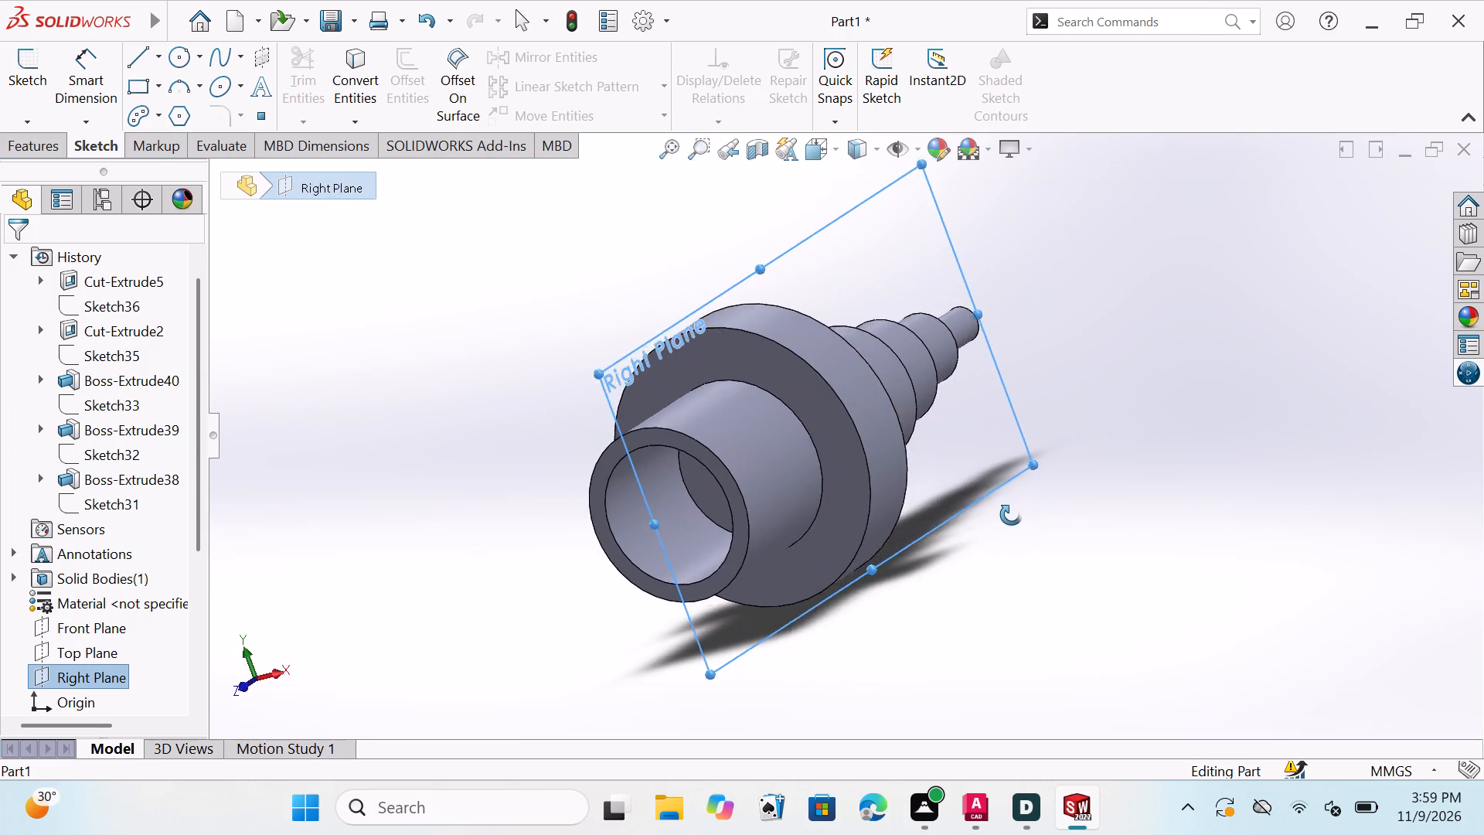
middle_drag(1011, 515, 999, 519)
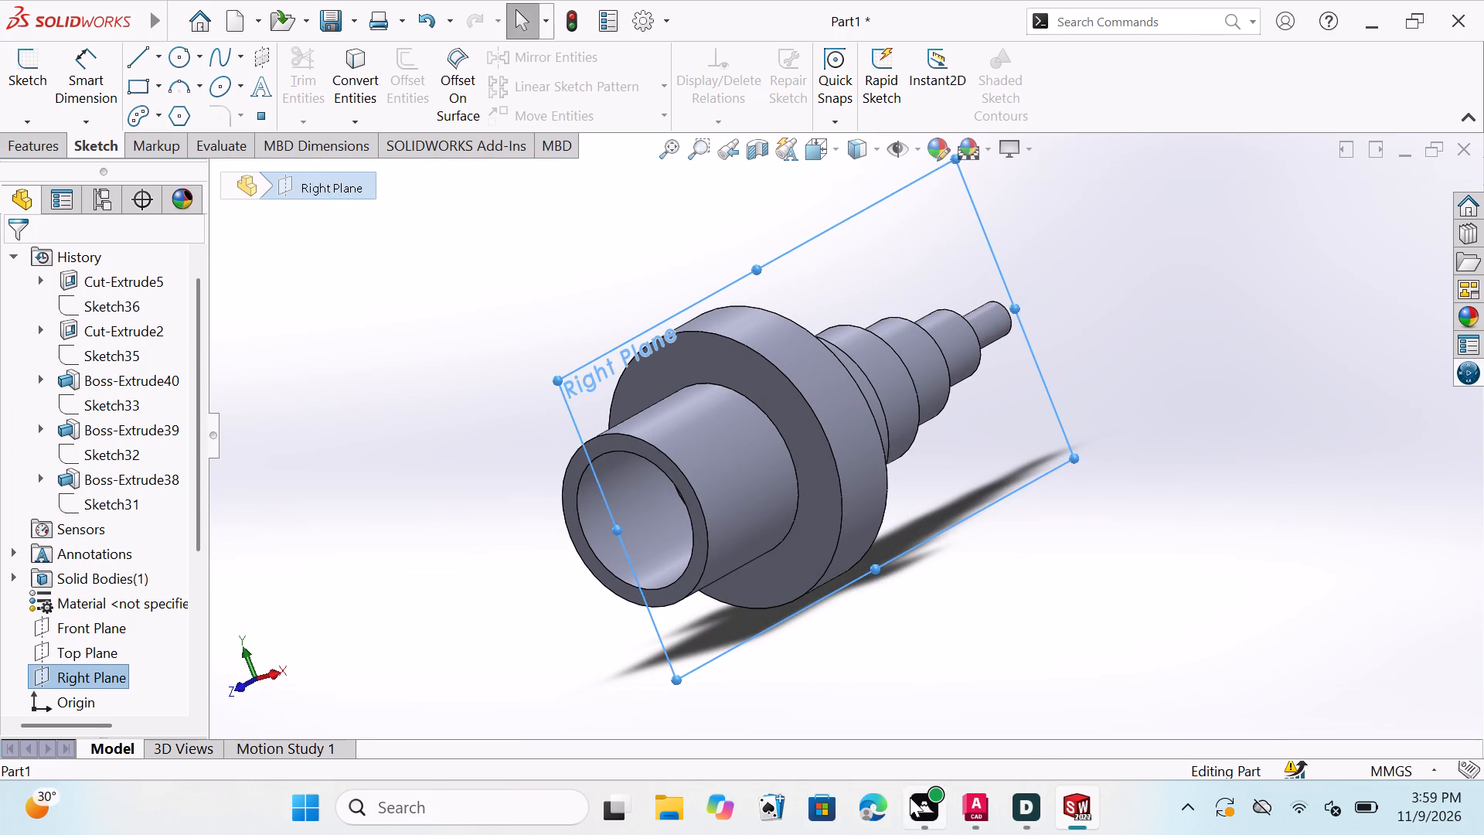
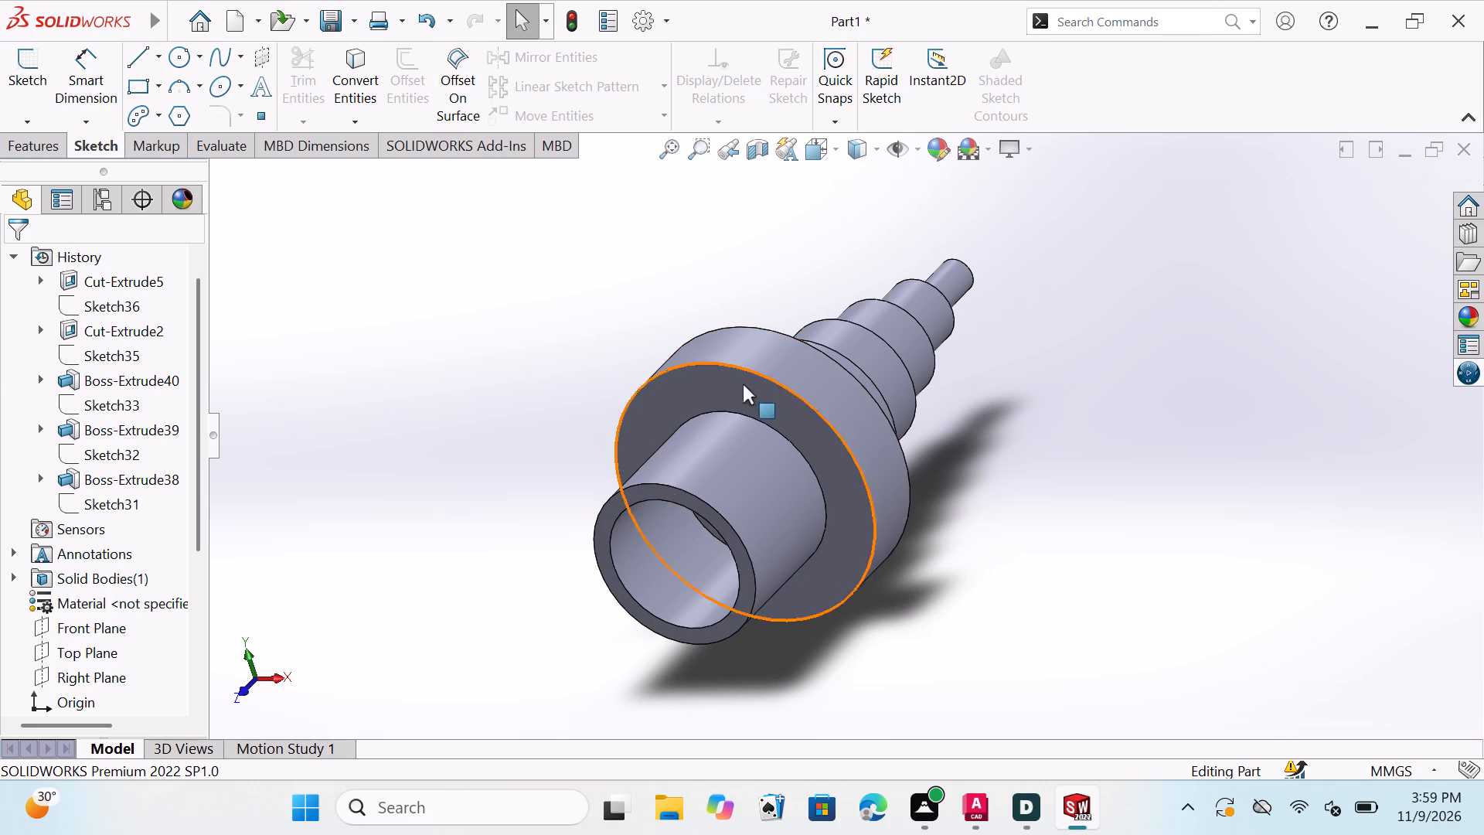
Inspect the part's large flange, hollow cylindrical end and small central hole from several angles and distances.
scroll(740, 482, down, 1)
scroll(742, 486, up, 3)
scroll(751, 498, down, 2)
scroll(856, 588, up, 1)
middle_drag(856, 588, 854, 545)
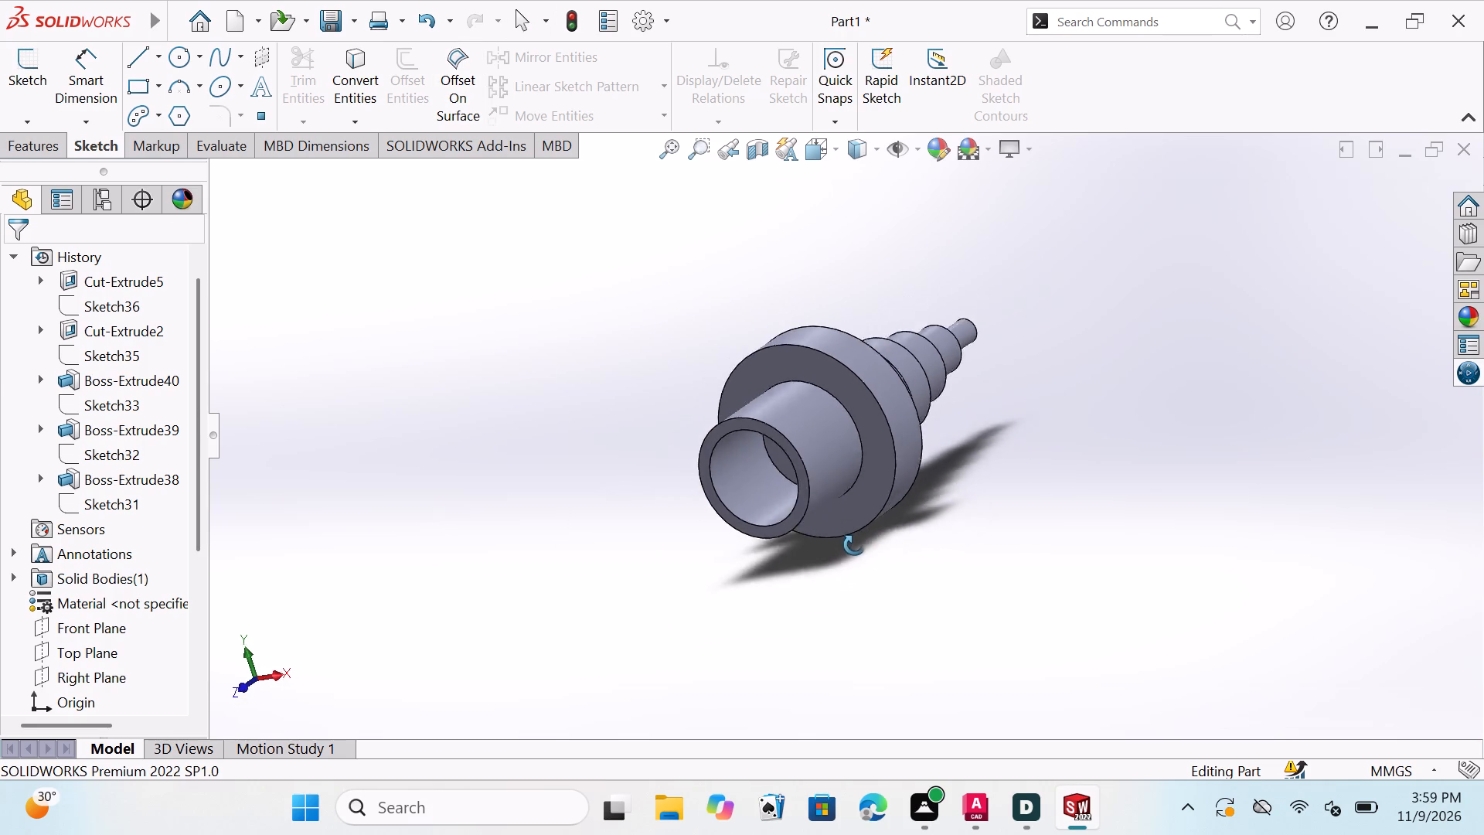
middle_drag(854, 545, 890, 476)
middle_drag(893, 461, 876, 471)
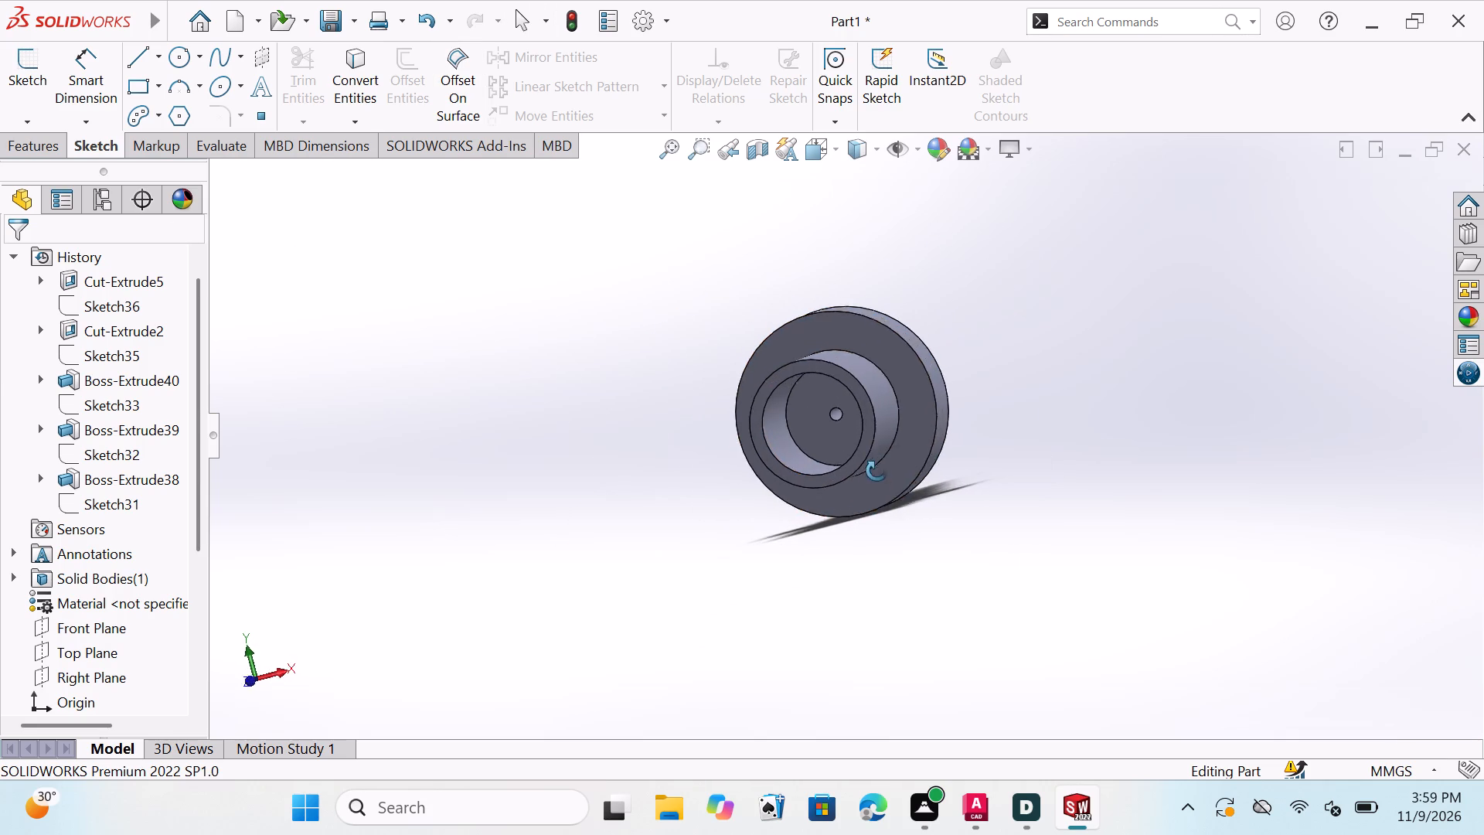
middle_drag(876, 471, 951, 325)
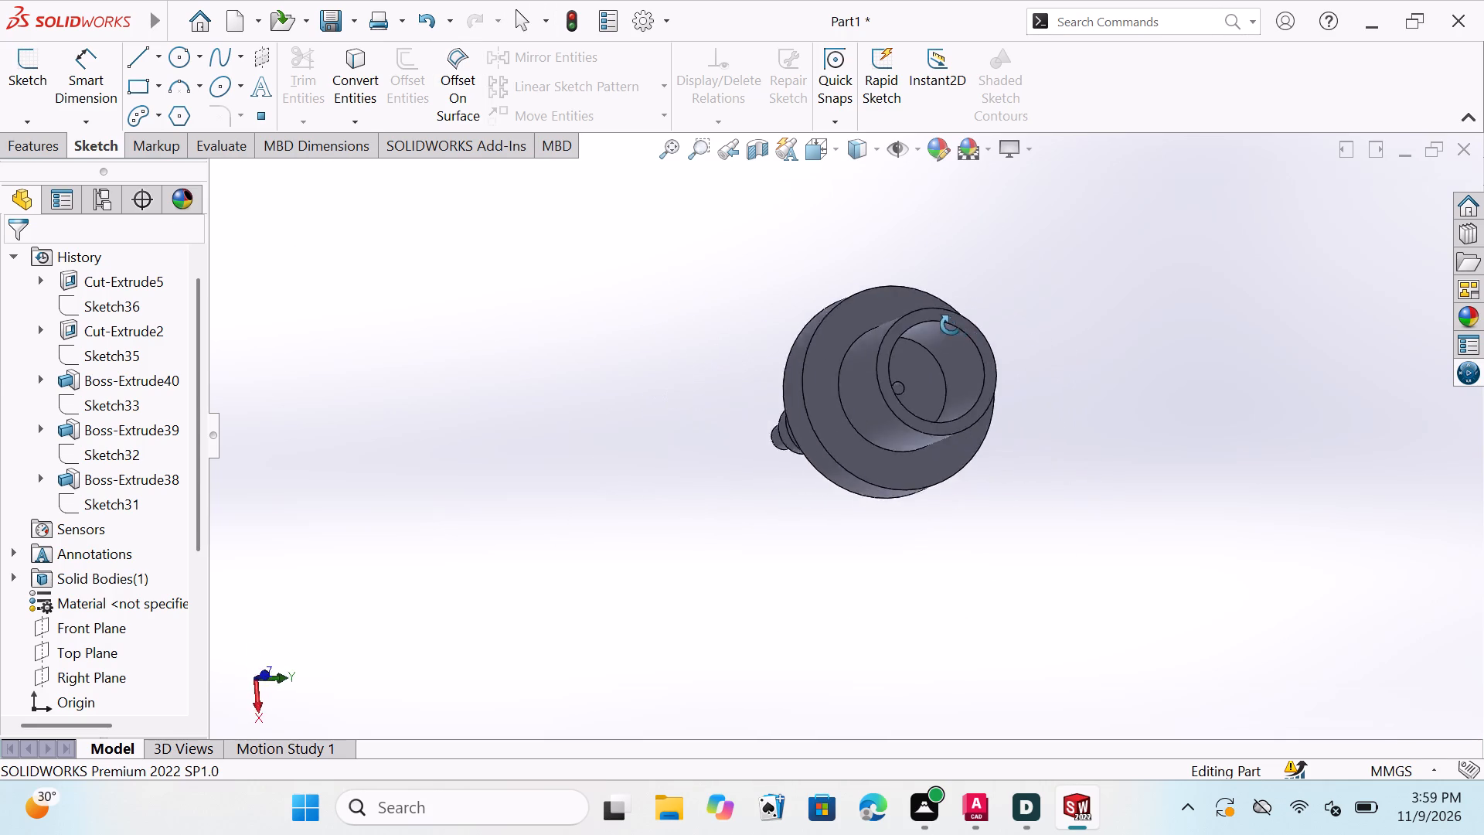
middle_drag(951, 325, 921, 436)
scroll(879, 434, up, 1)
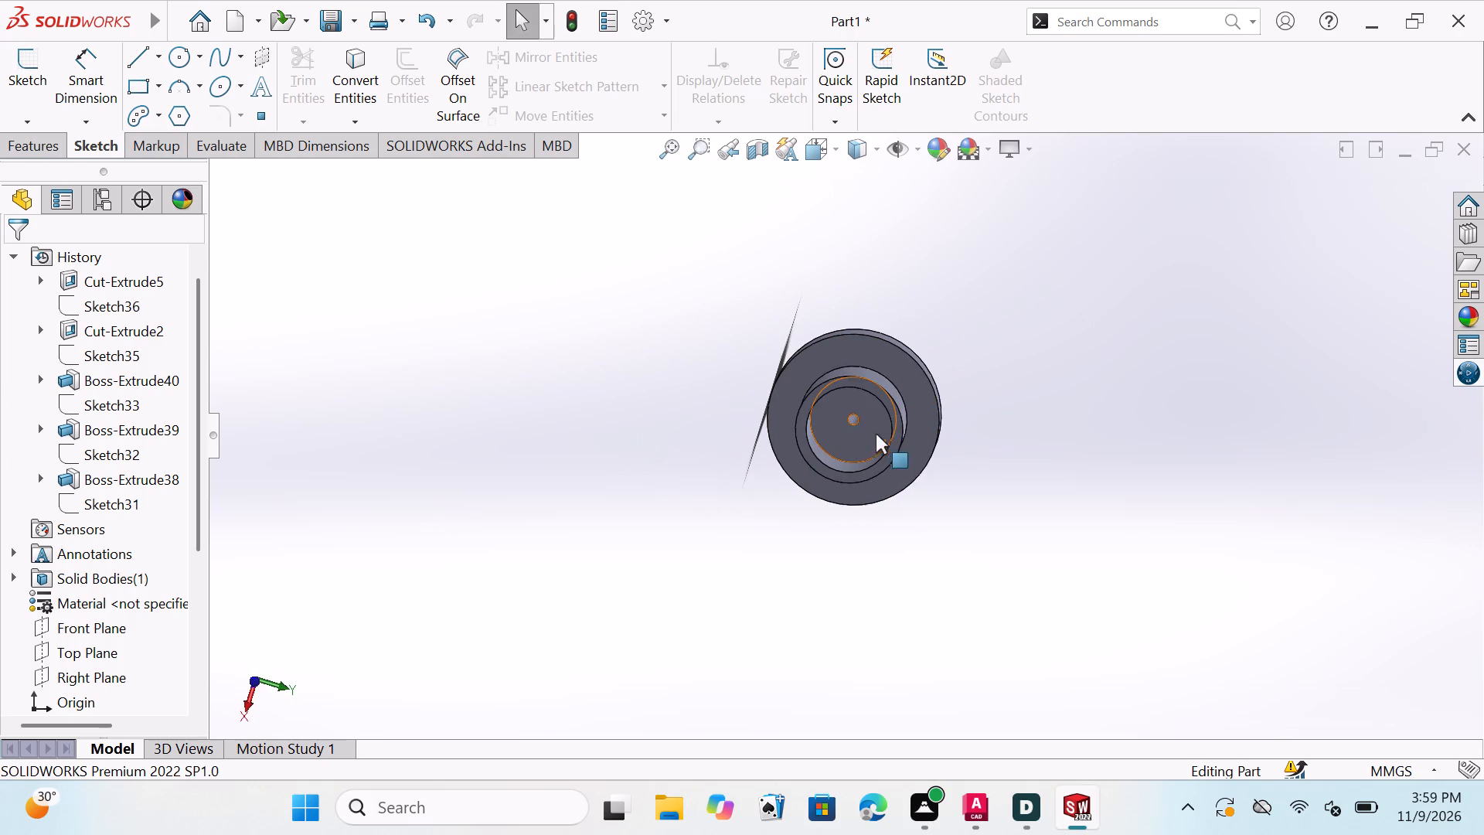
scroll(853, 445, up, 4)
scroll(853, 445, down, 6)
scroll(837, 377, up, 1)
scroll(825, 384, down, 1)
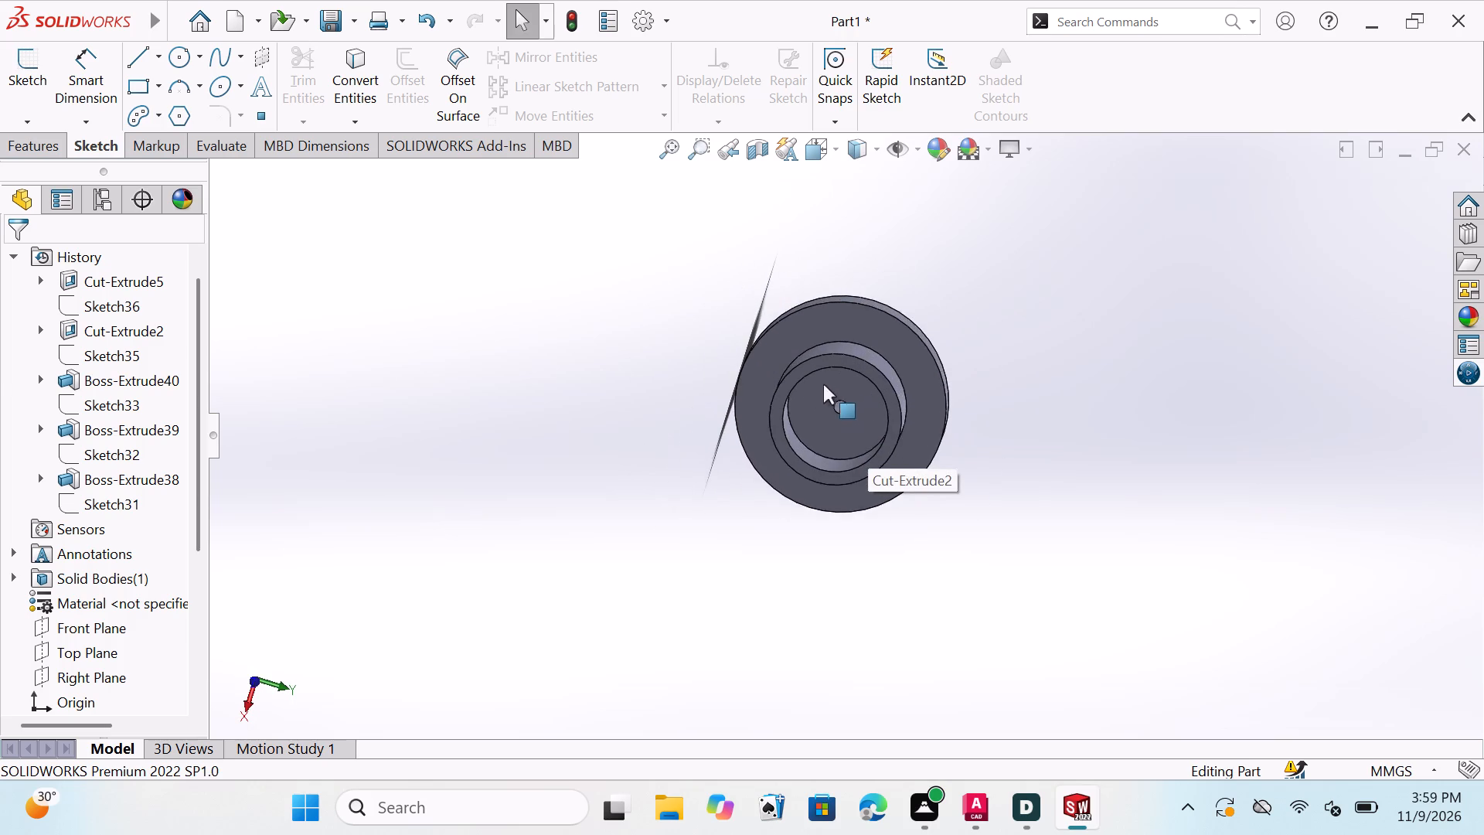
scroll(823, 384, down, 2)
scroll(876, 425, down, 5)
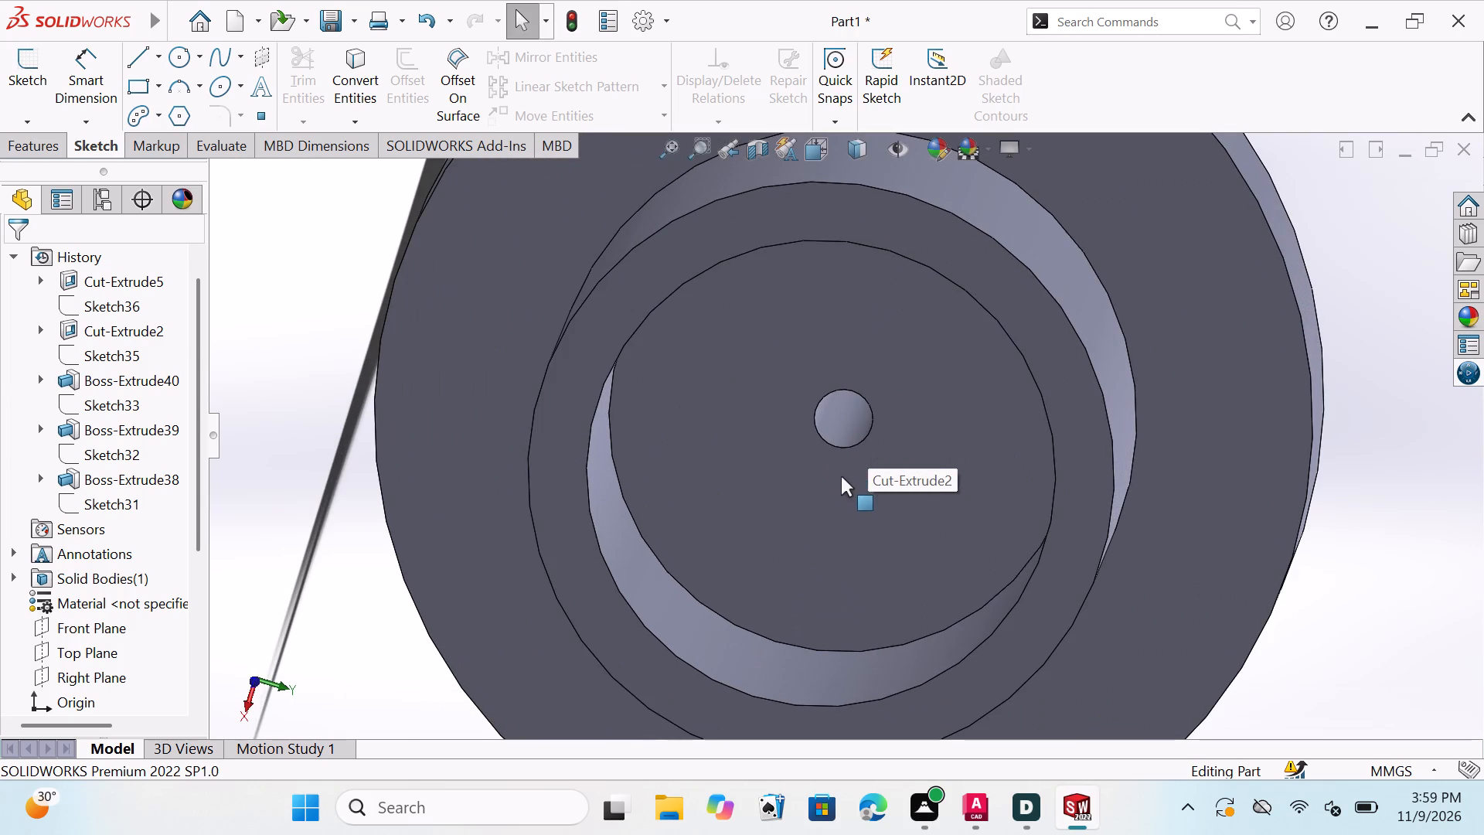
middle_drag(819, 420, 811, 377)
middle_drag(829, 468, 882, 494)
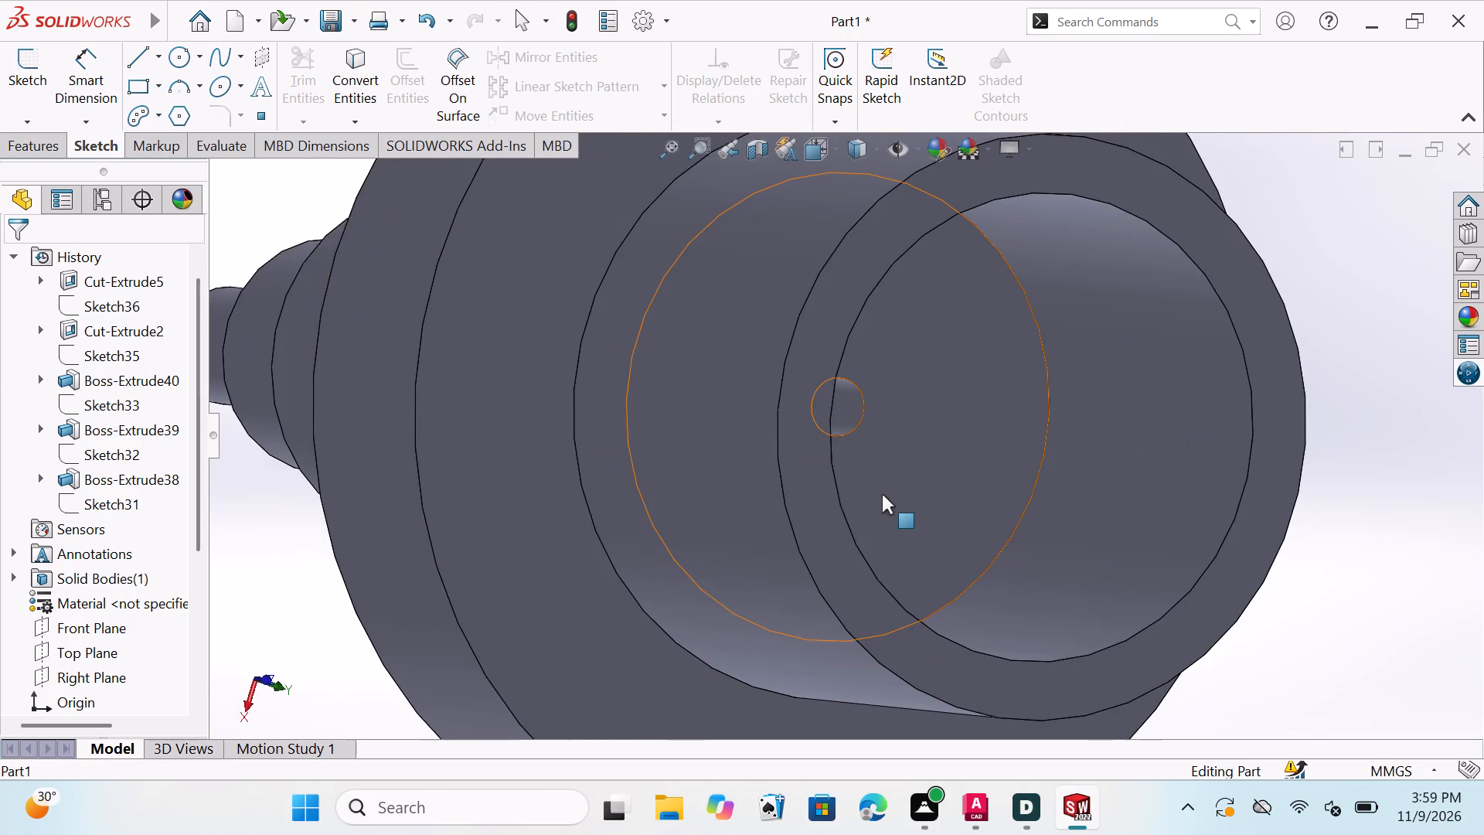
middle_drag(880, 495, 778, 483)
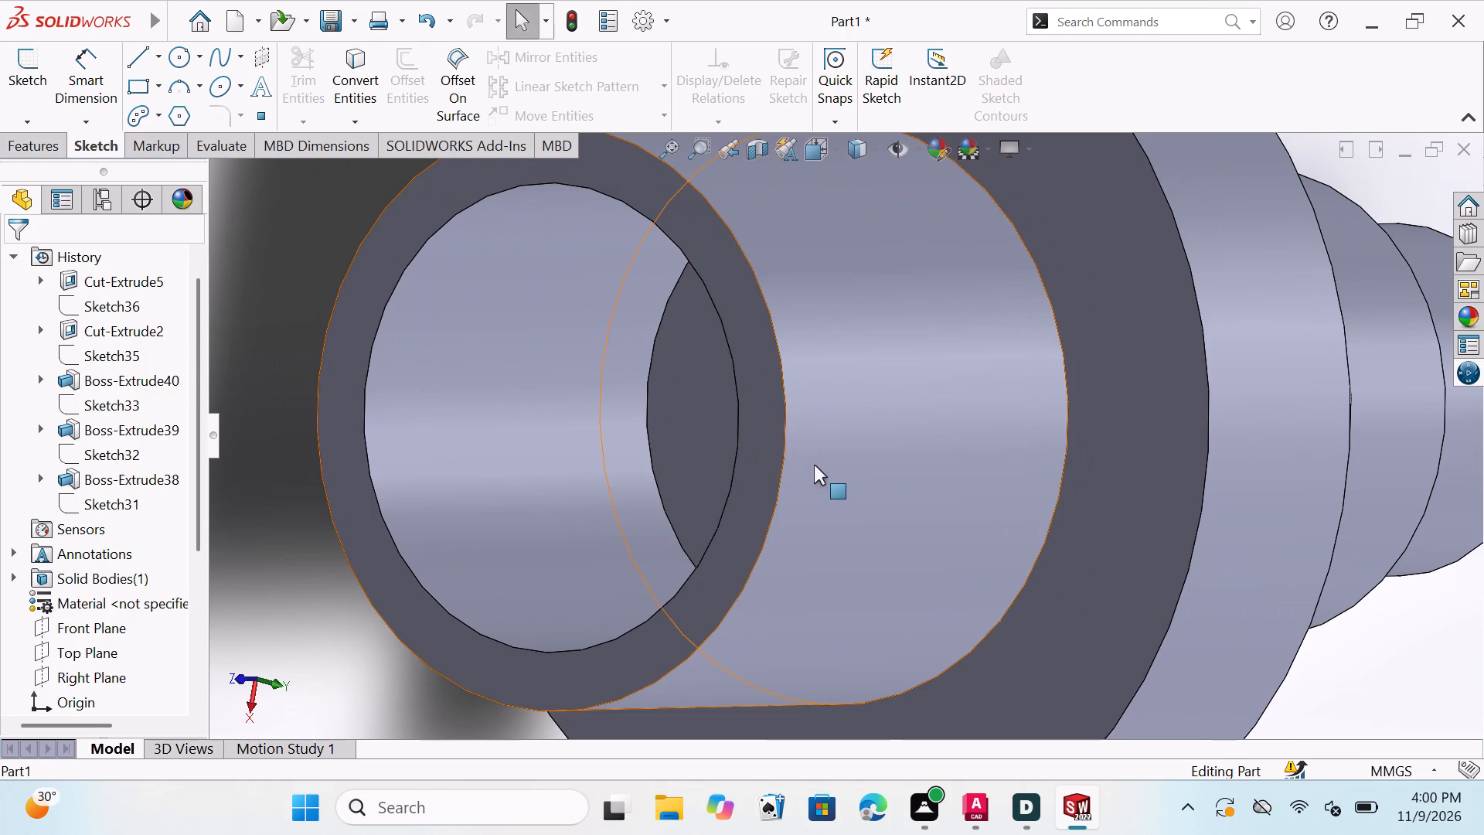
scroll(817, 424, down, 1)
scroll(723, 544, up, 4)
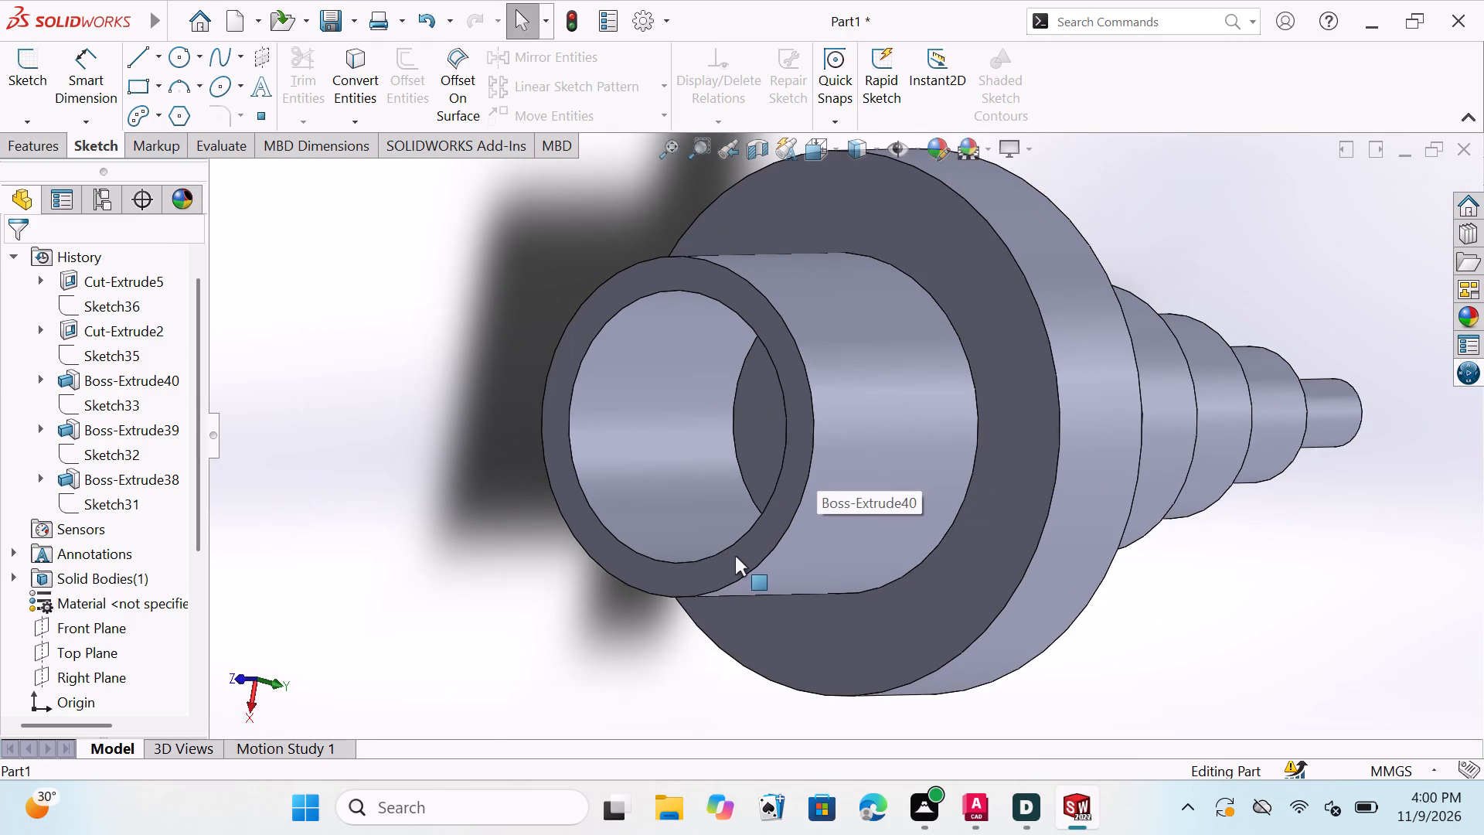
scroll(735, 556, up, 1)
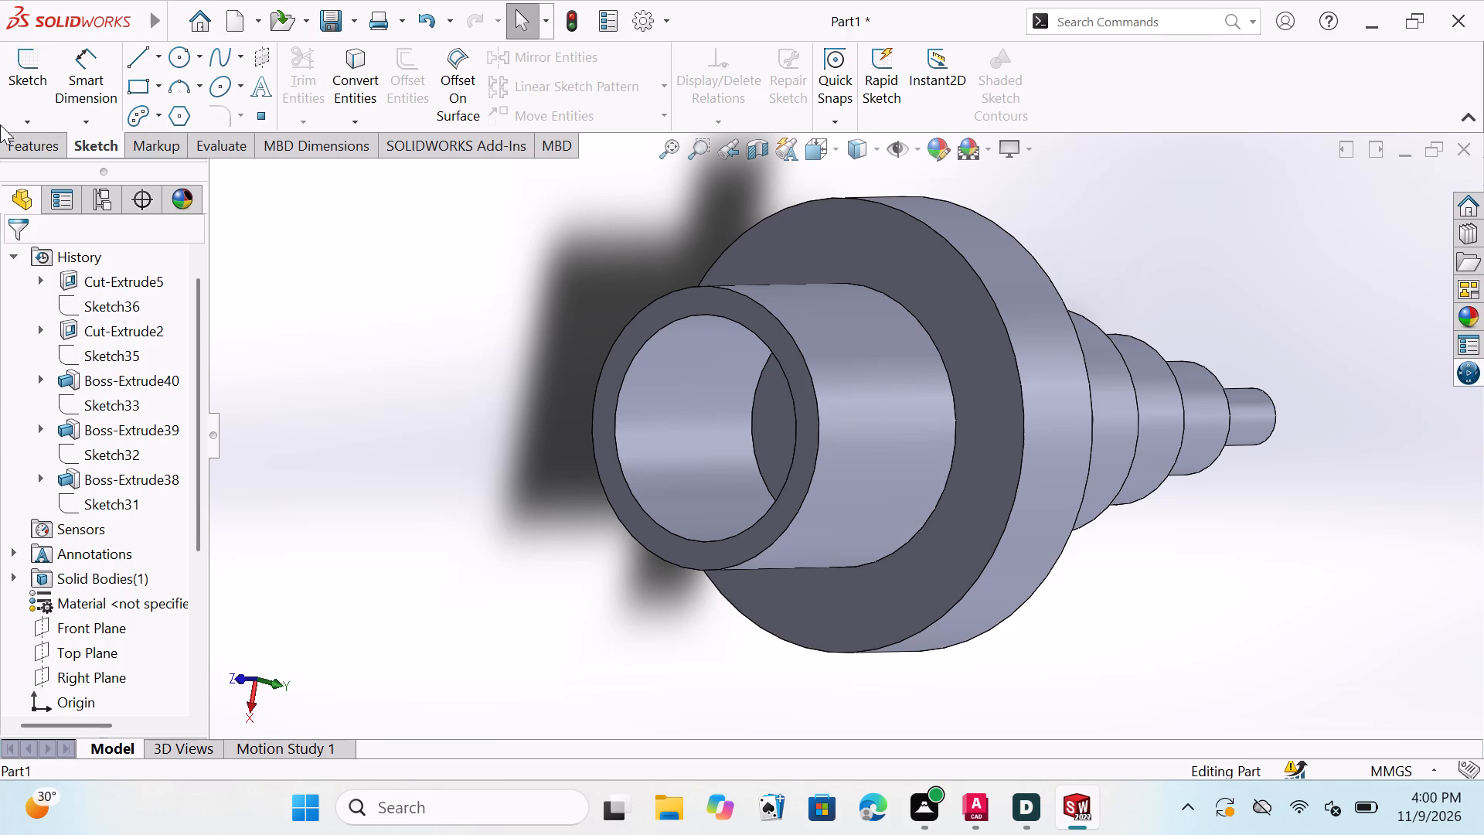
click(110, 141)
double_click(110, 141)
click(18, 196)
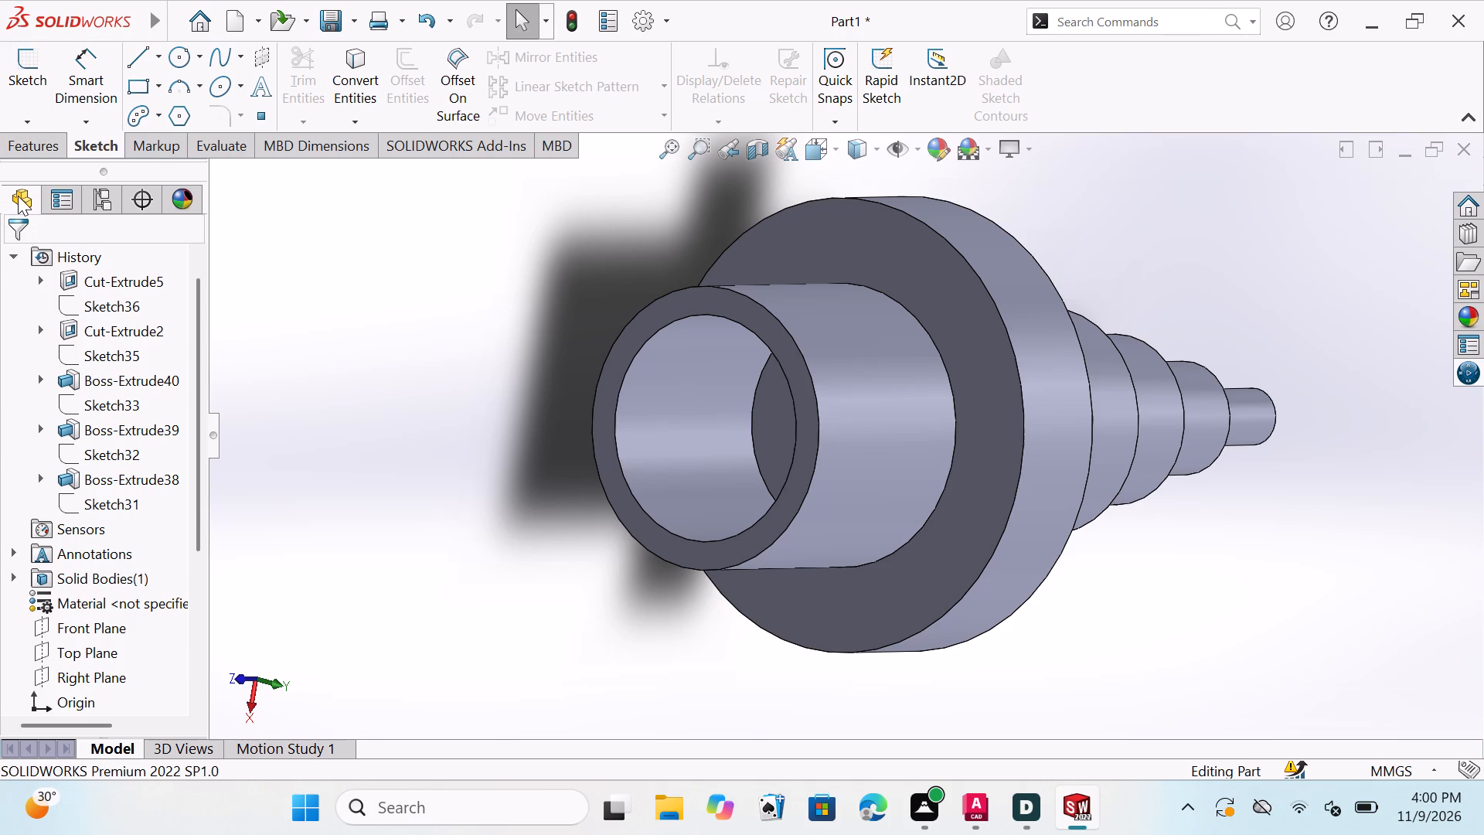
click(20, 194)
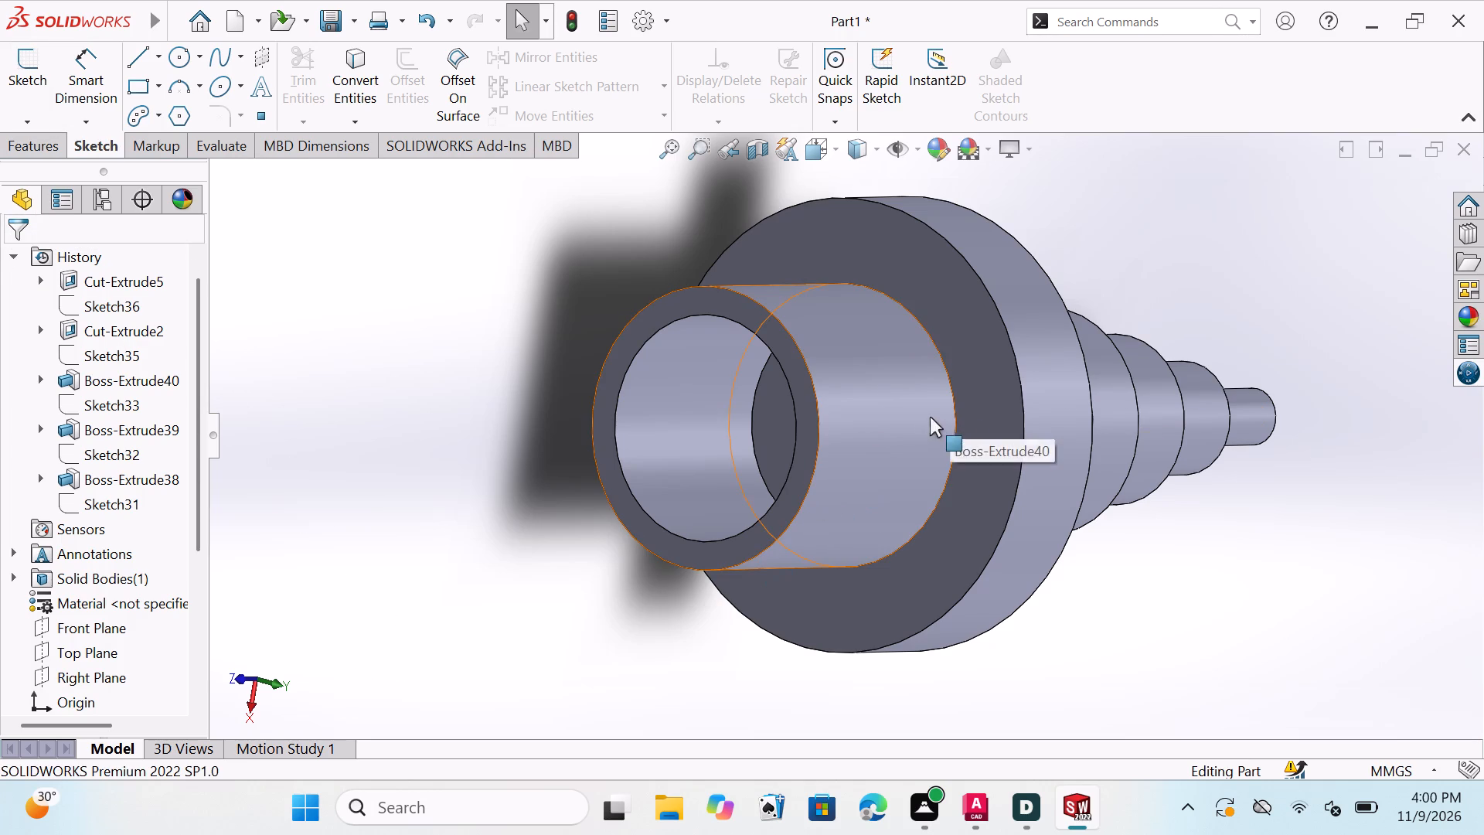
Examine the part in the Normal To view, along its stepped side profile and at its hollow end.
click(820, 144)
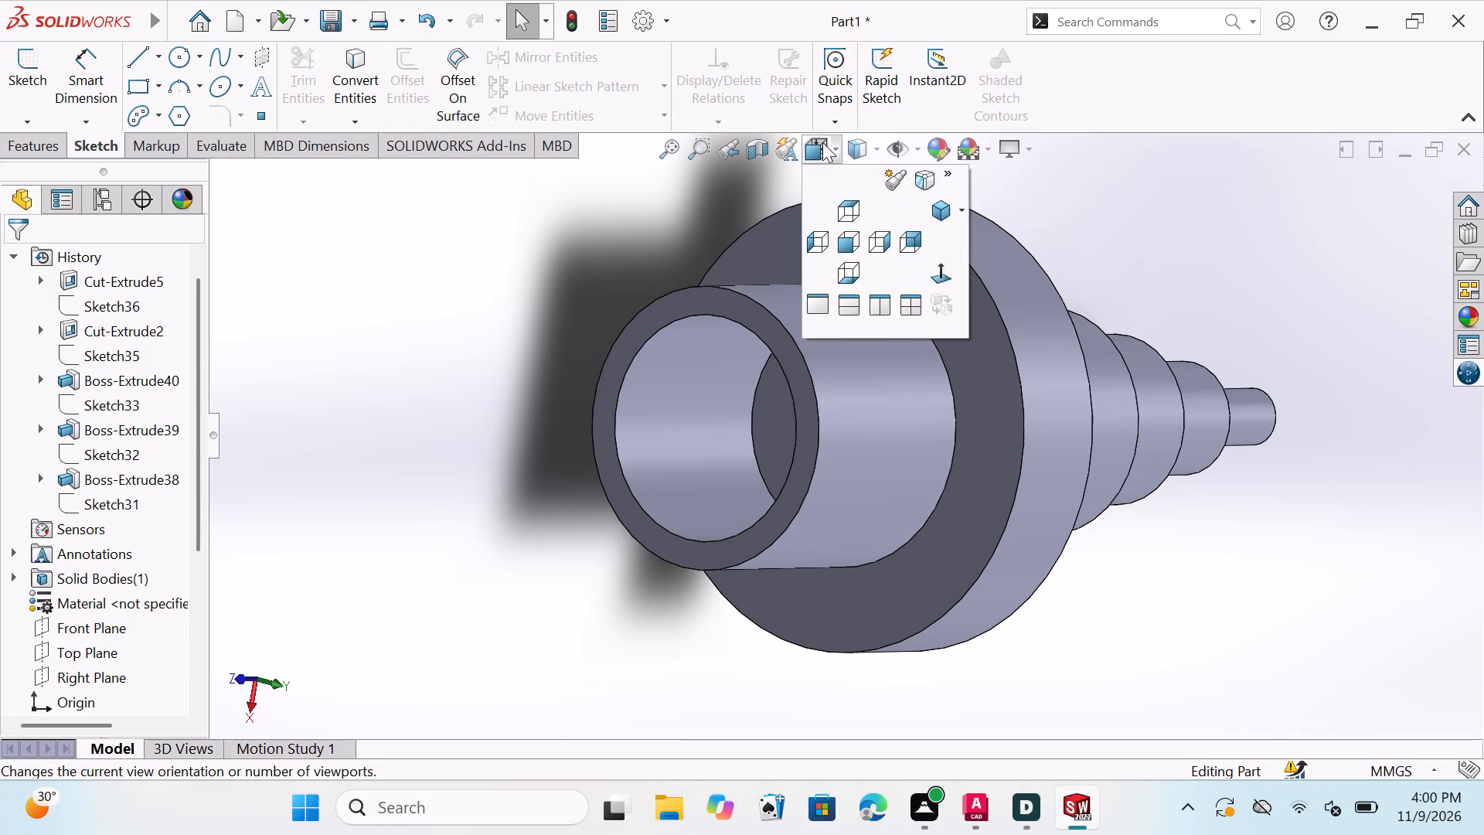
double_click(822, 142)
click(822, 141)
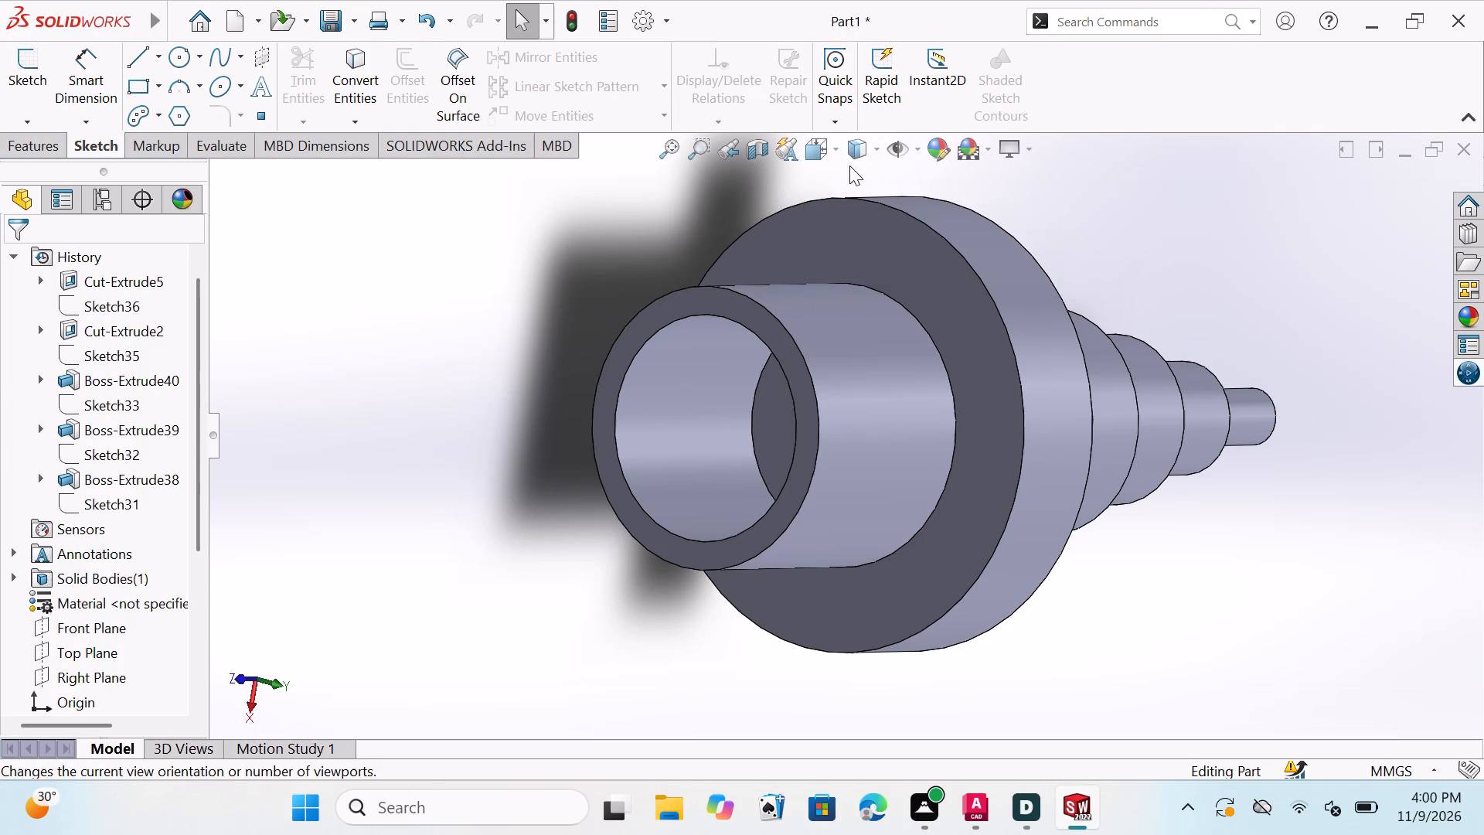
click(832, 148)
click(815, 145)
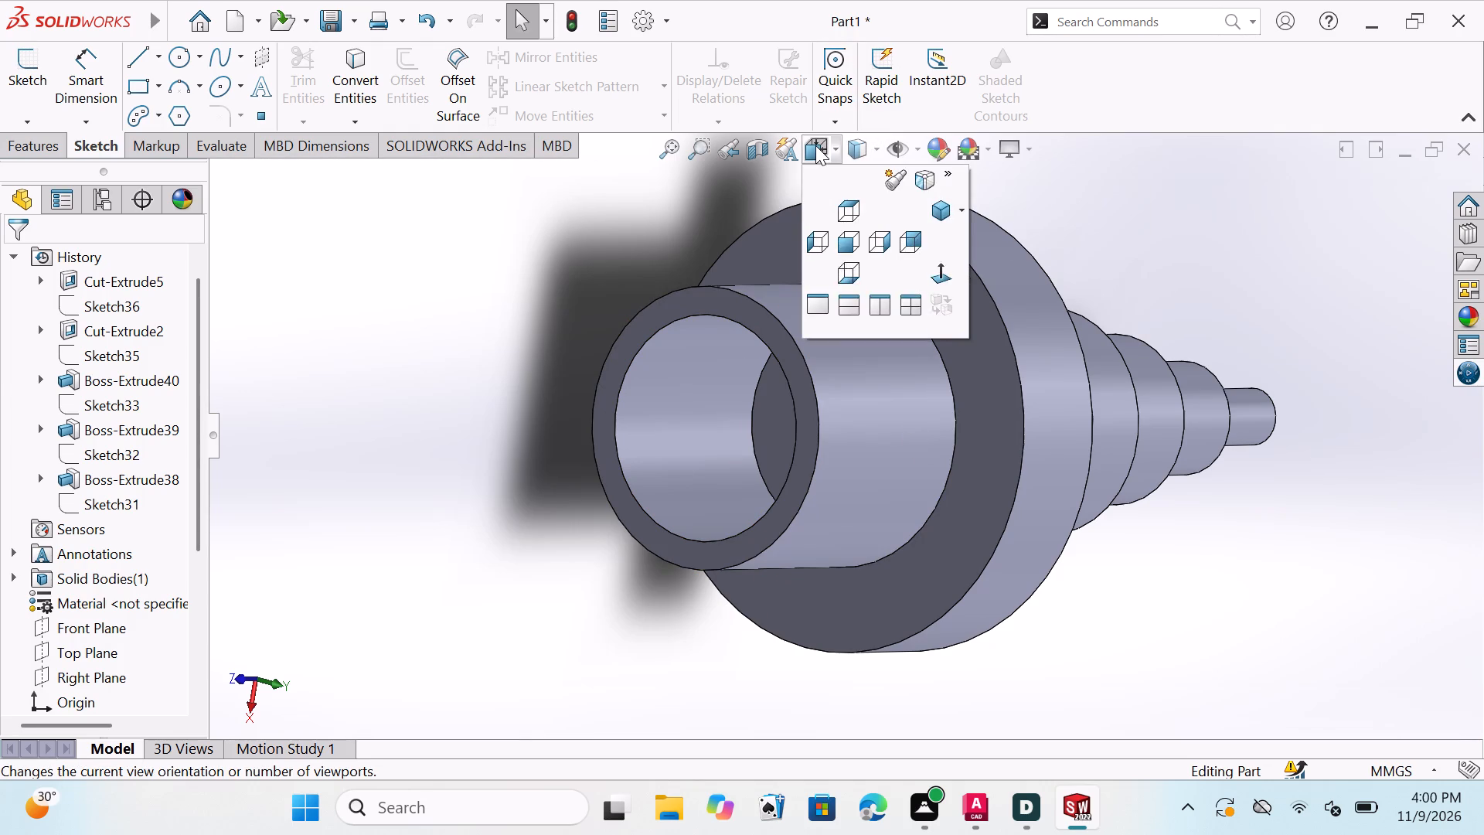
click(815, 145)
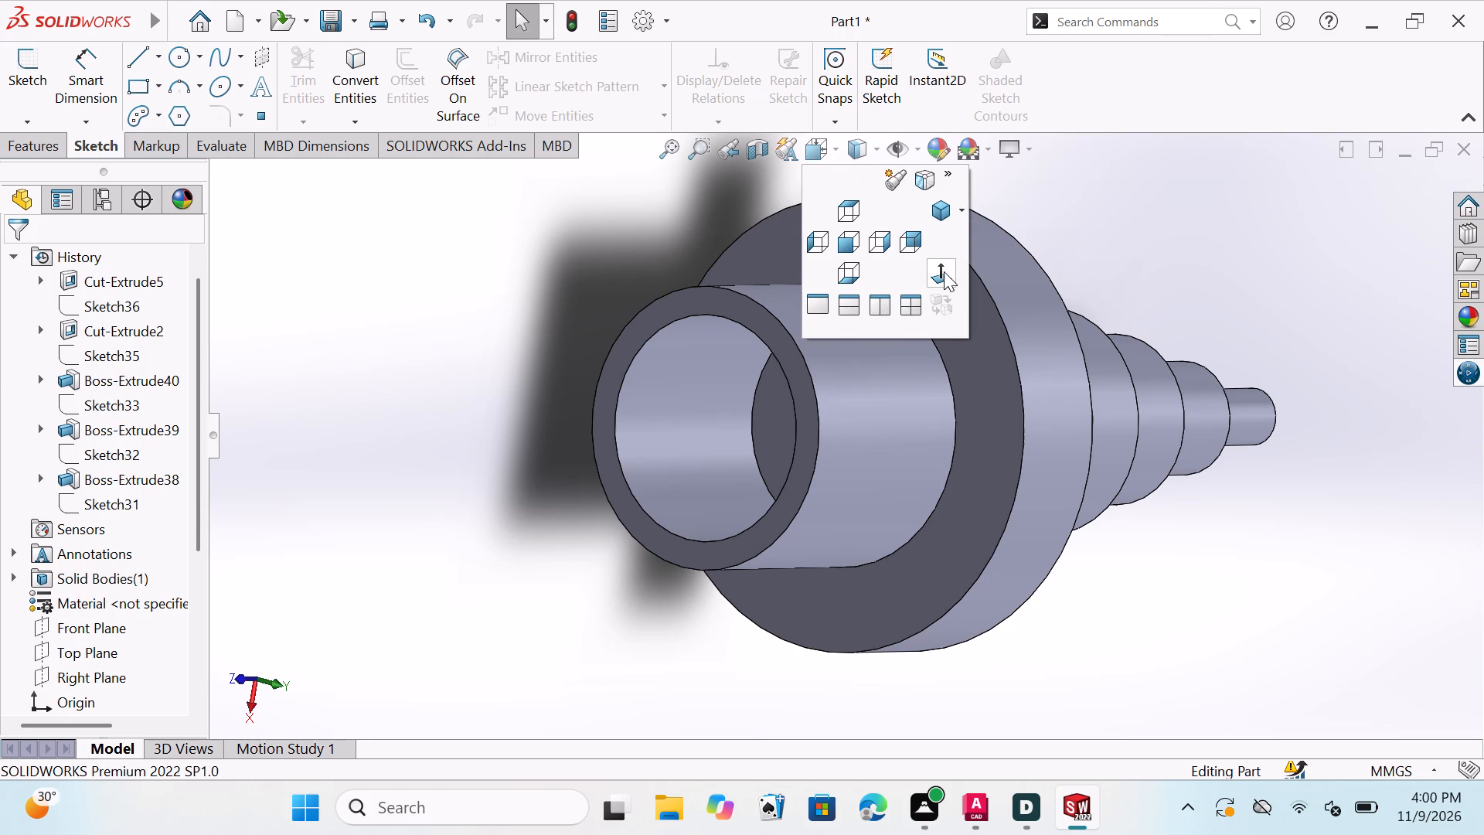
click(944, 271)
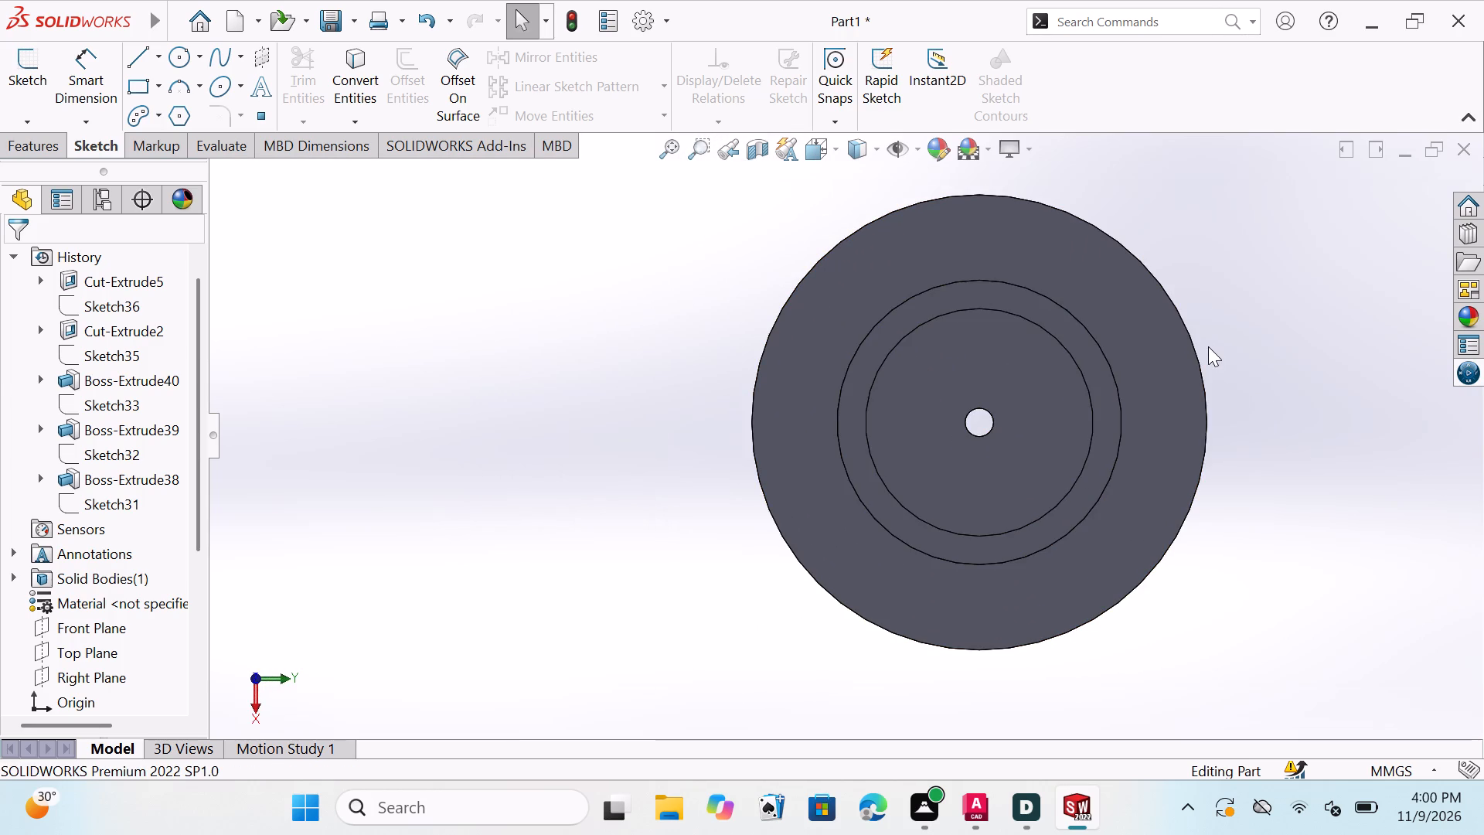
middle_drag(1212, 349, 1152, 330)
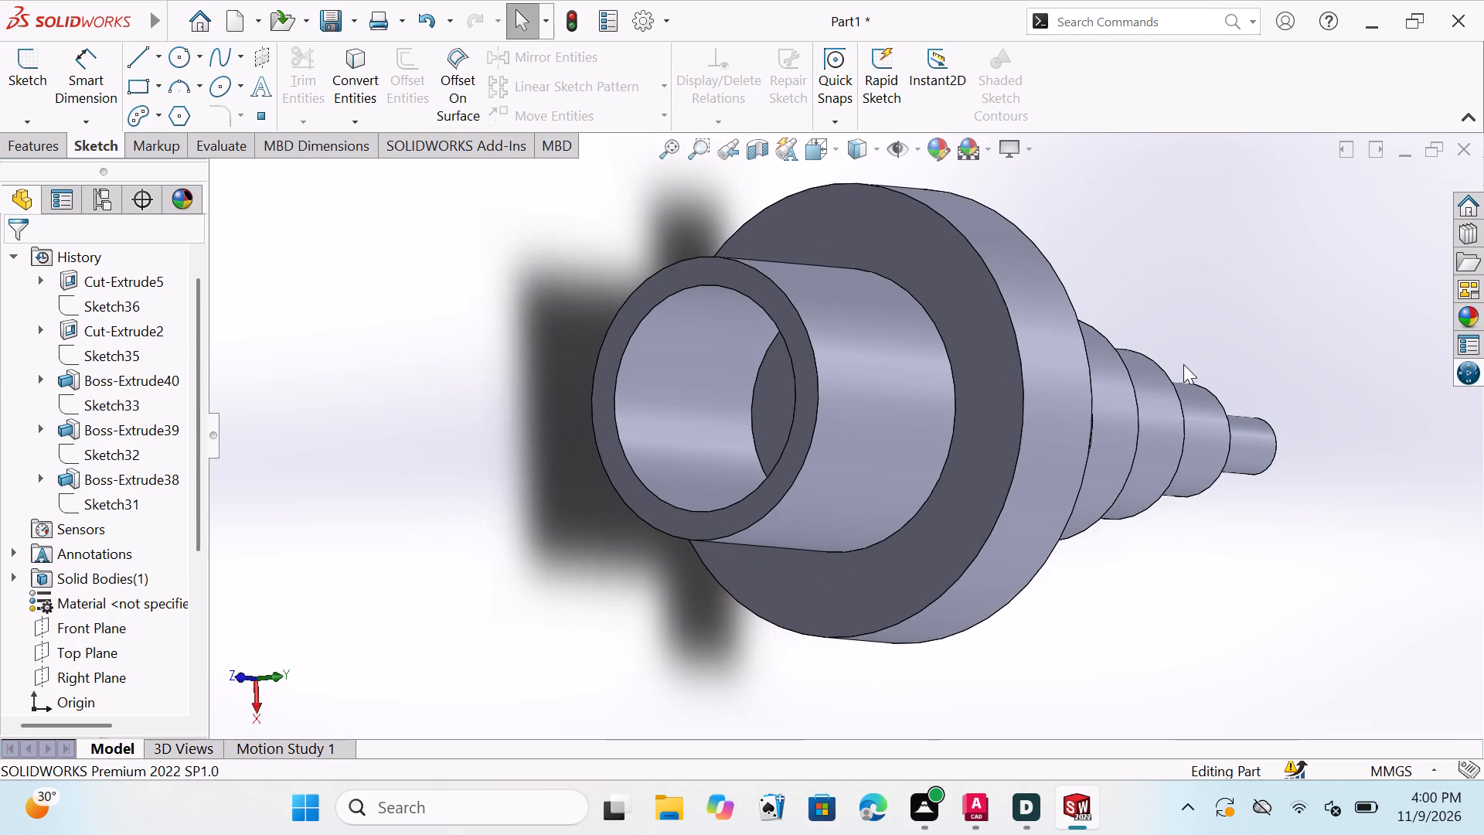
scroll(1112, 452, up, 2)
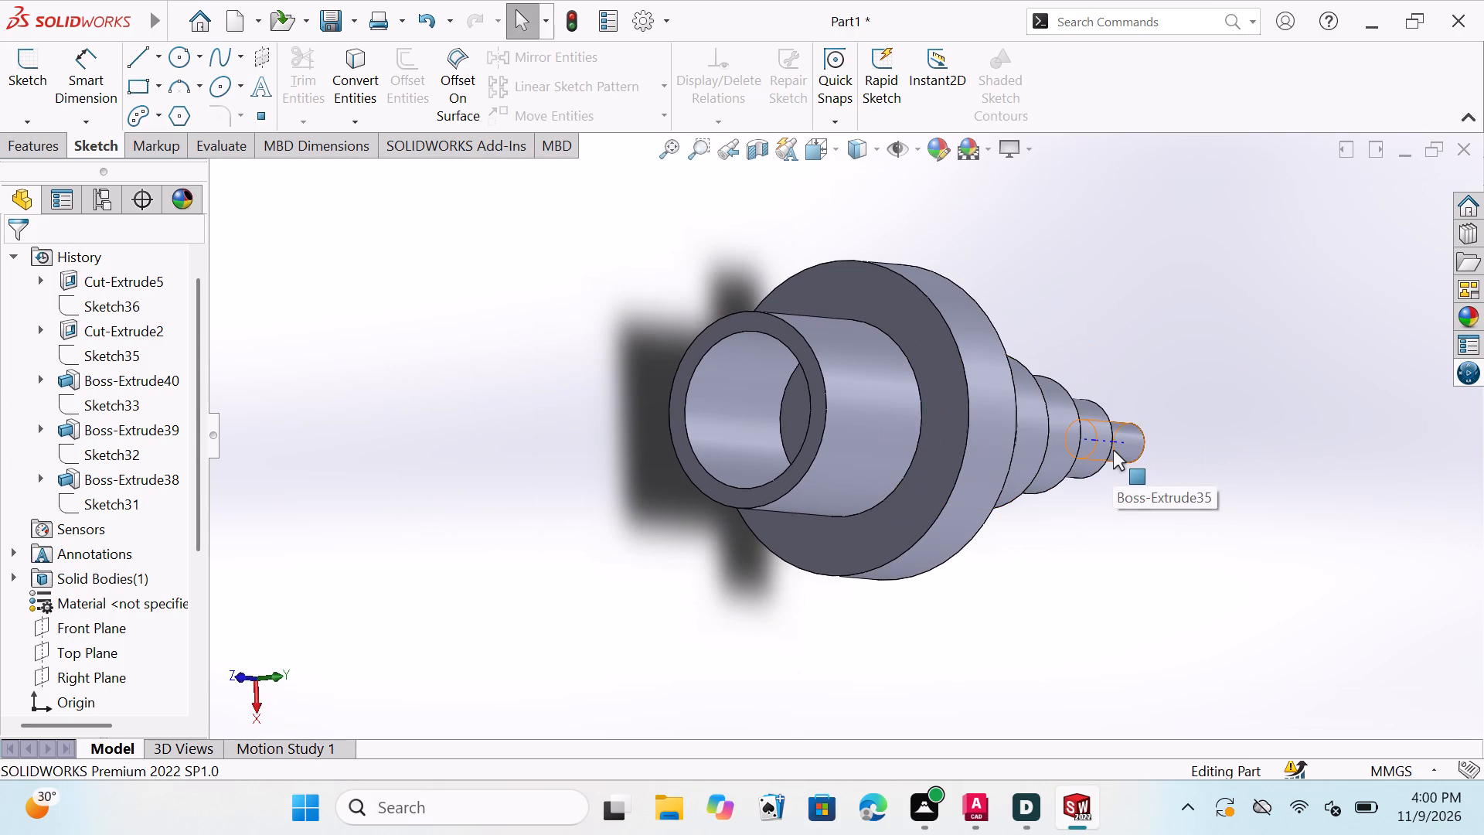
scroll(1111, 452, down, 2)
scroll(1111, 452, up, 1)
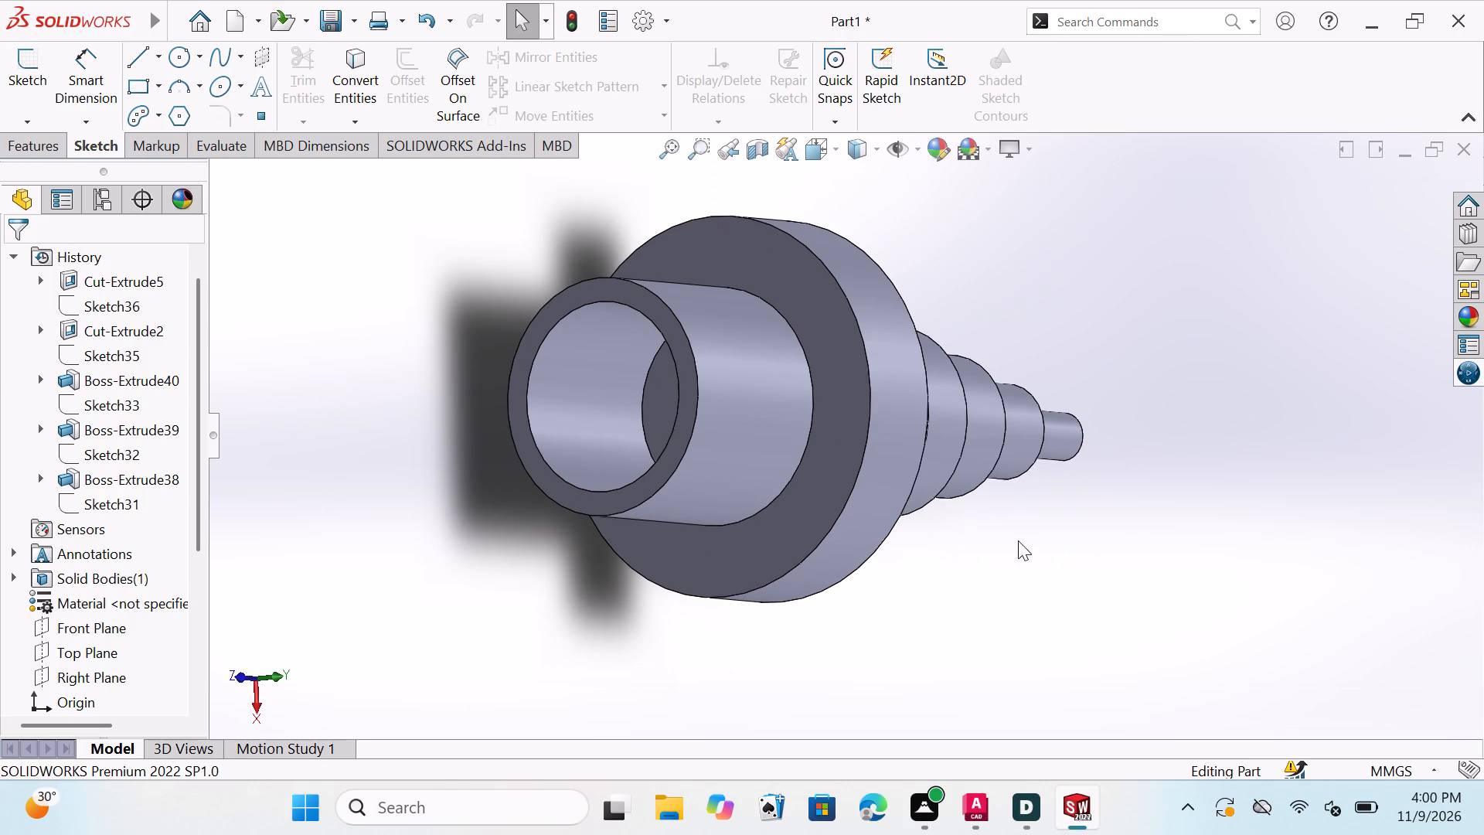
middle_drag(996, 543, 894, 605)
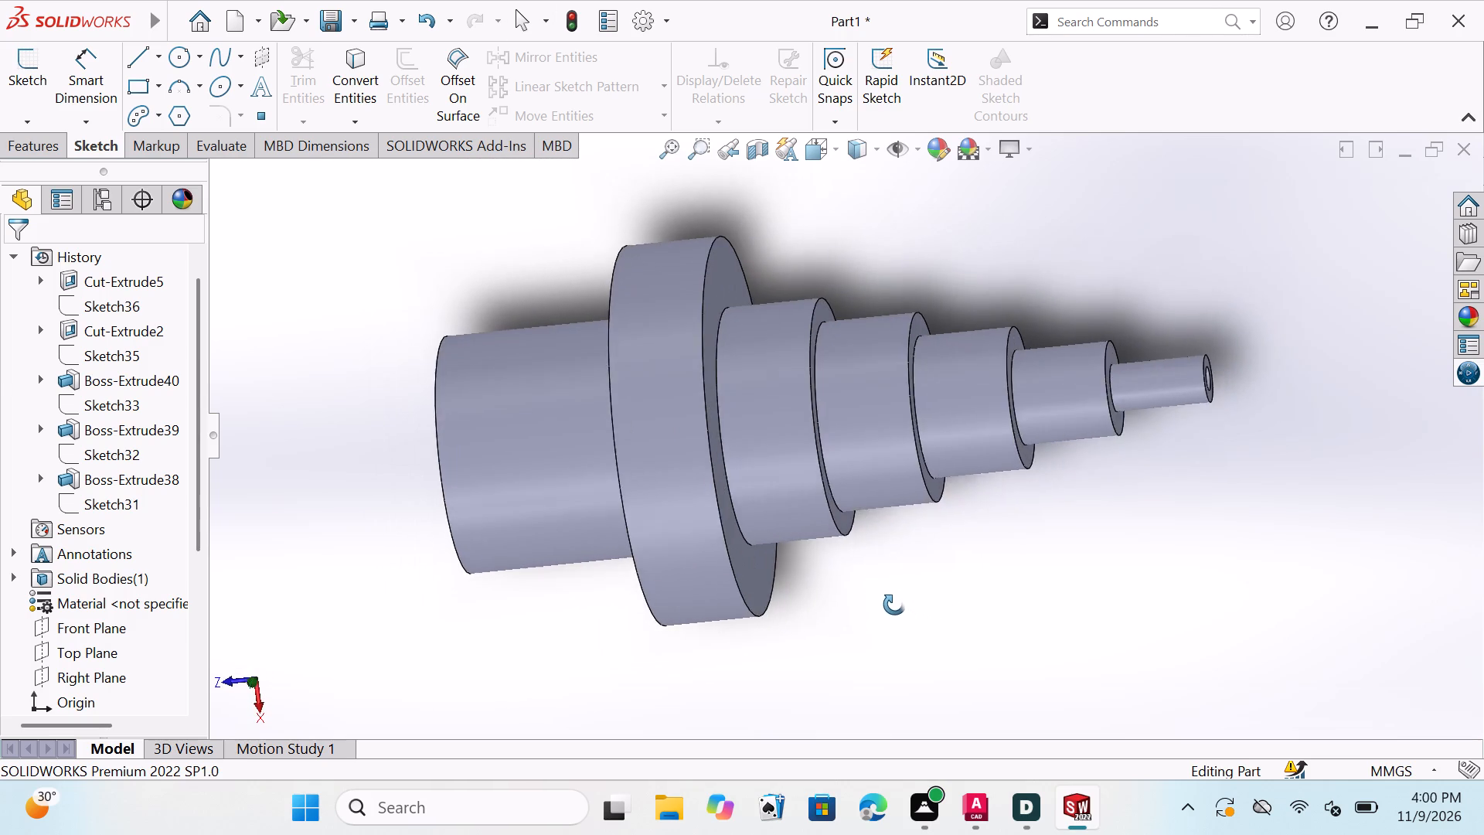
middle_drag(894, 605, 927, 581)
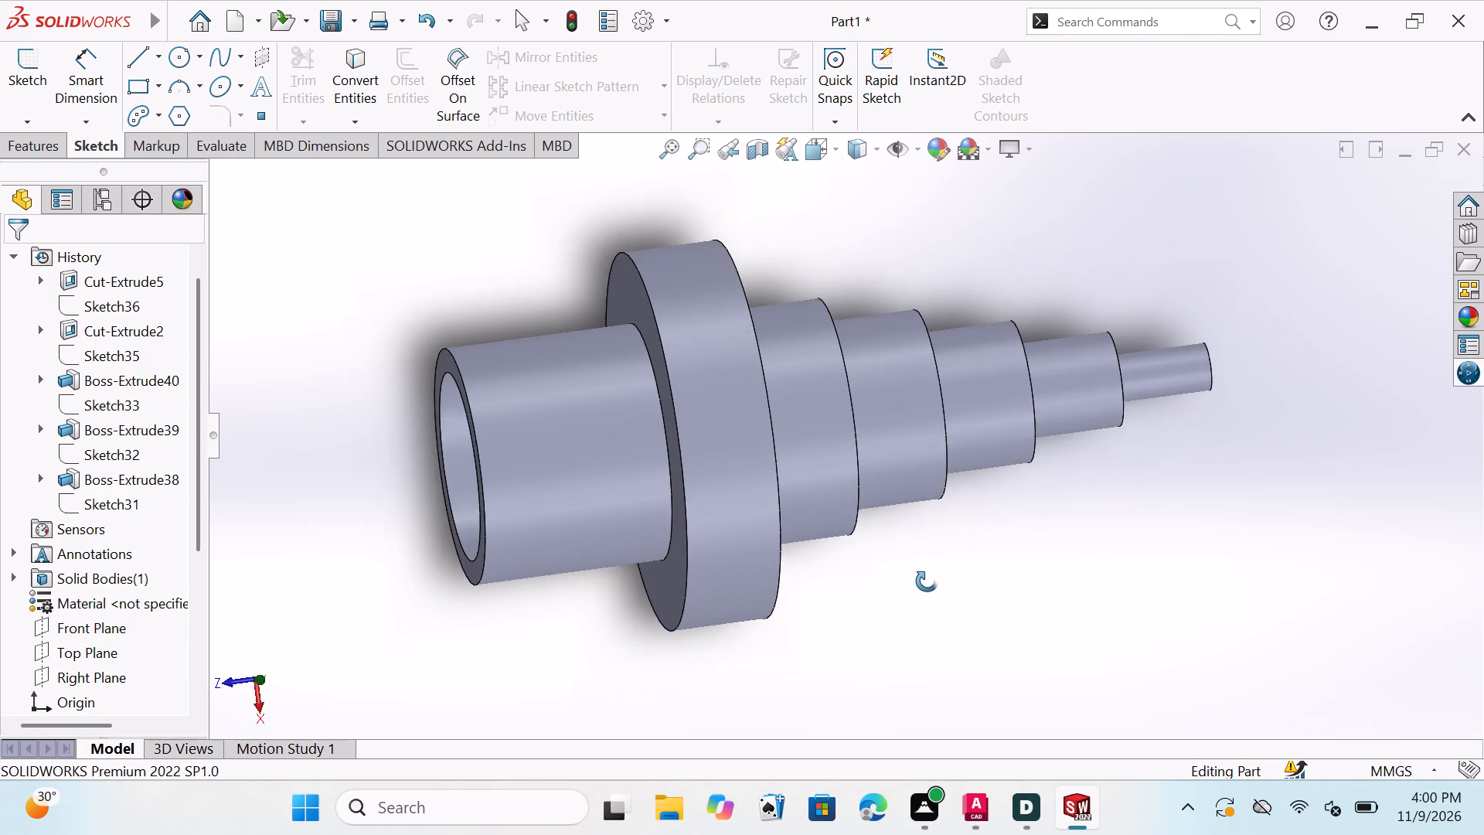
middle_drag(927, 581, 930, 607)
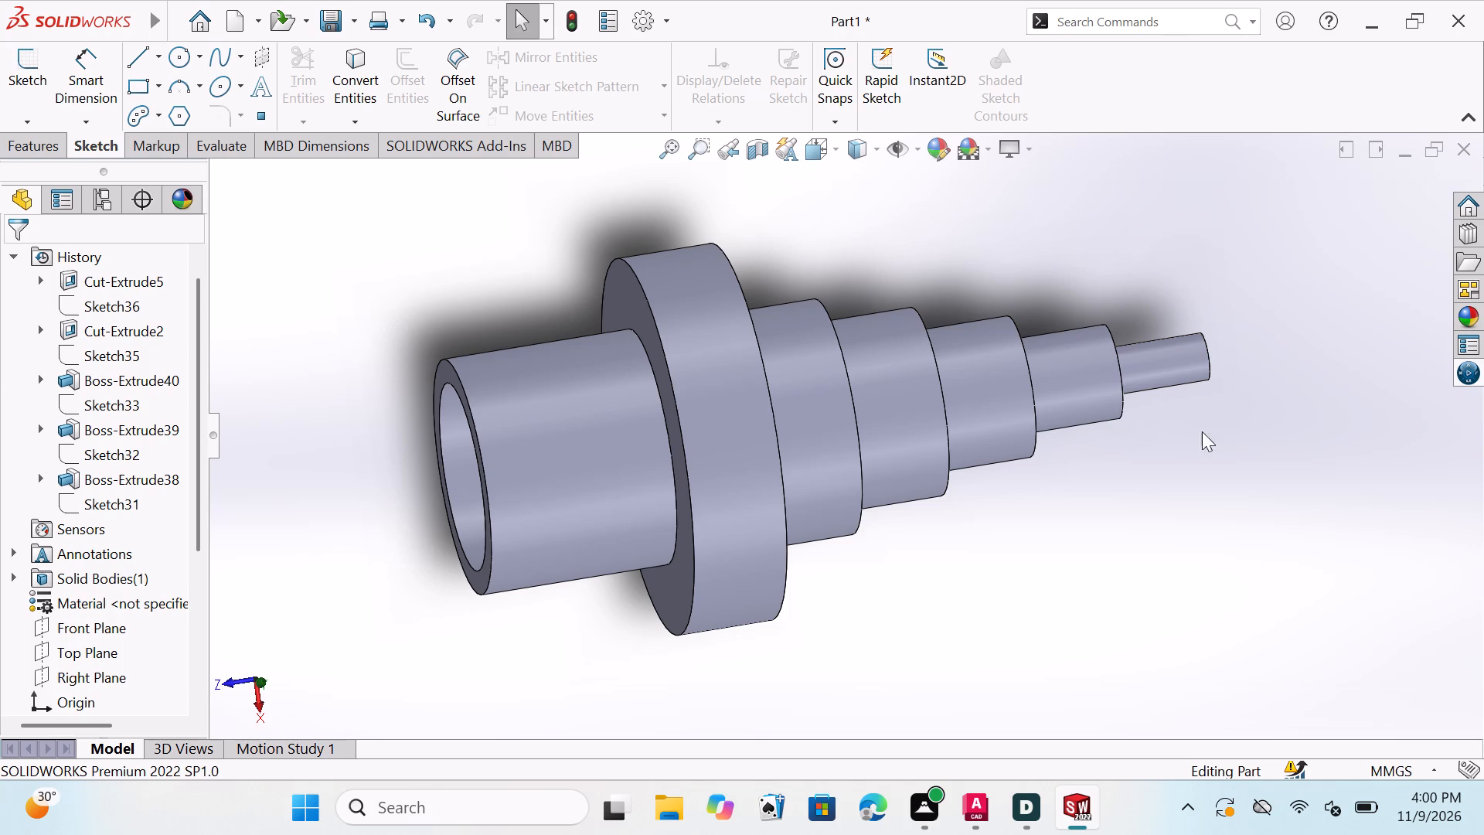
middle_drag(1186, 441, 1178, 396)
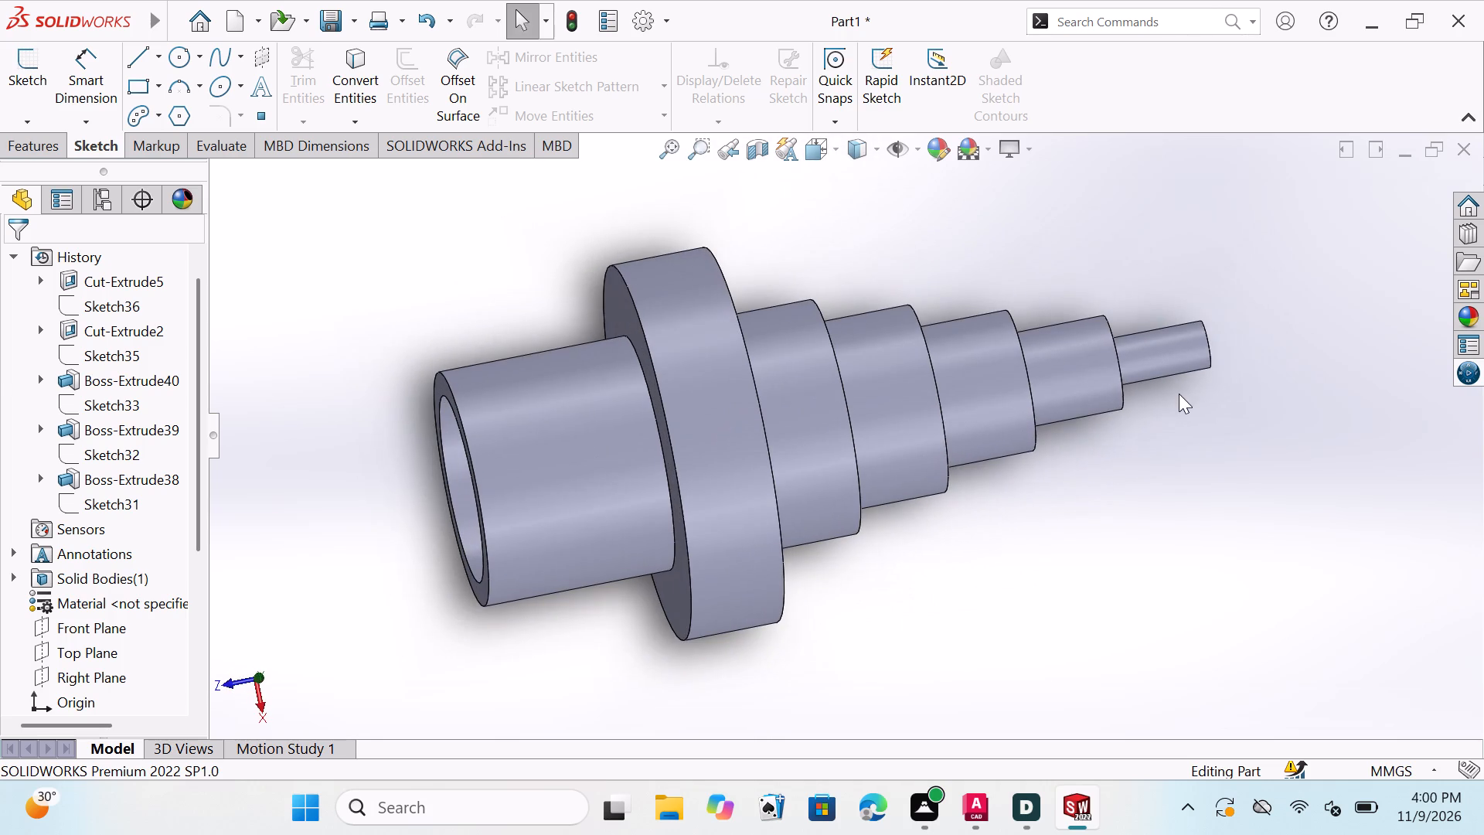
middle_drag(1091, 446, 1217, 396)
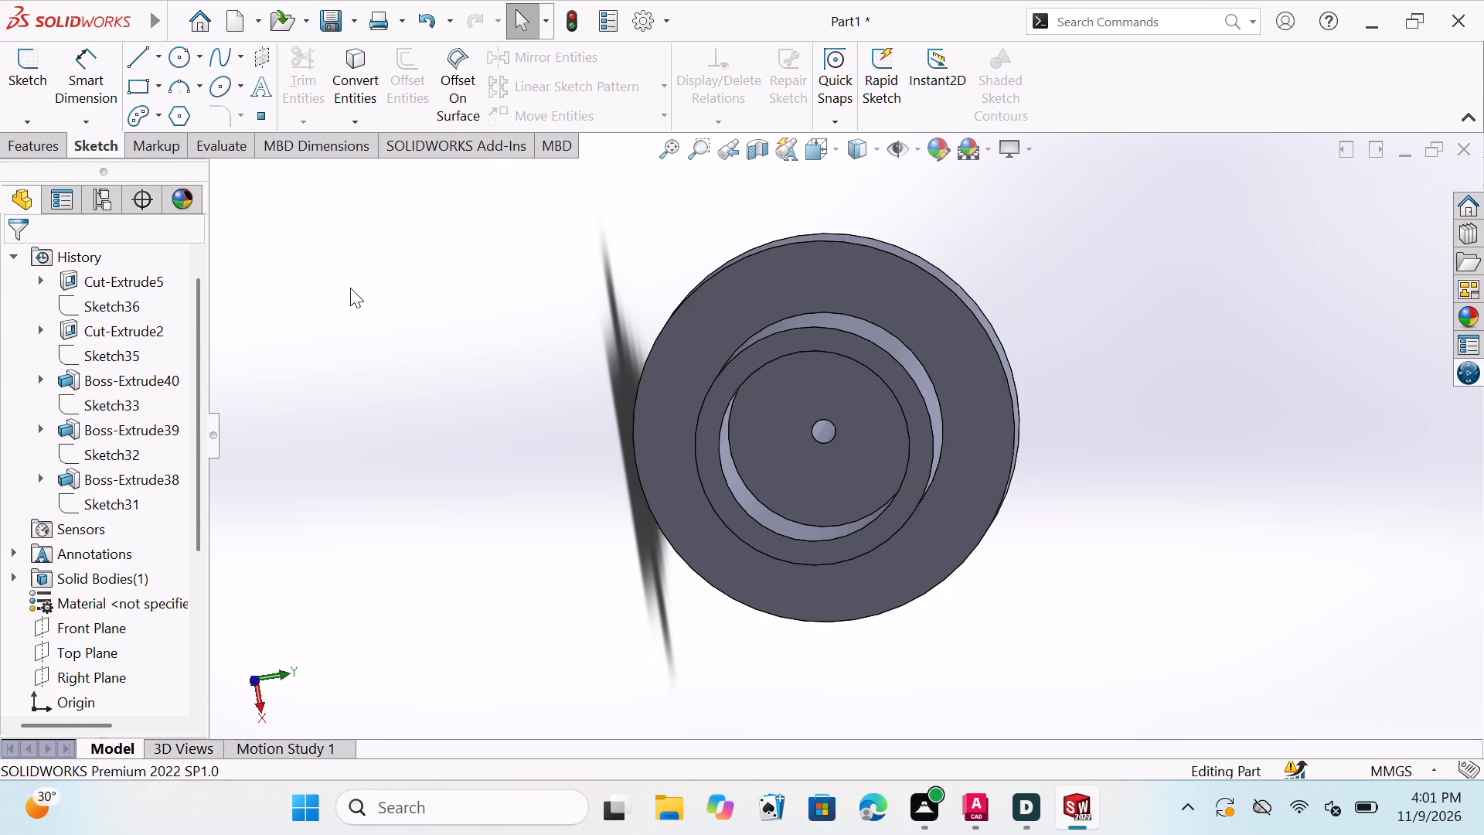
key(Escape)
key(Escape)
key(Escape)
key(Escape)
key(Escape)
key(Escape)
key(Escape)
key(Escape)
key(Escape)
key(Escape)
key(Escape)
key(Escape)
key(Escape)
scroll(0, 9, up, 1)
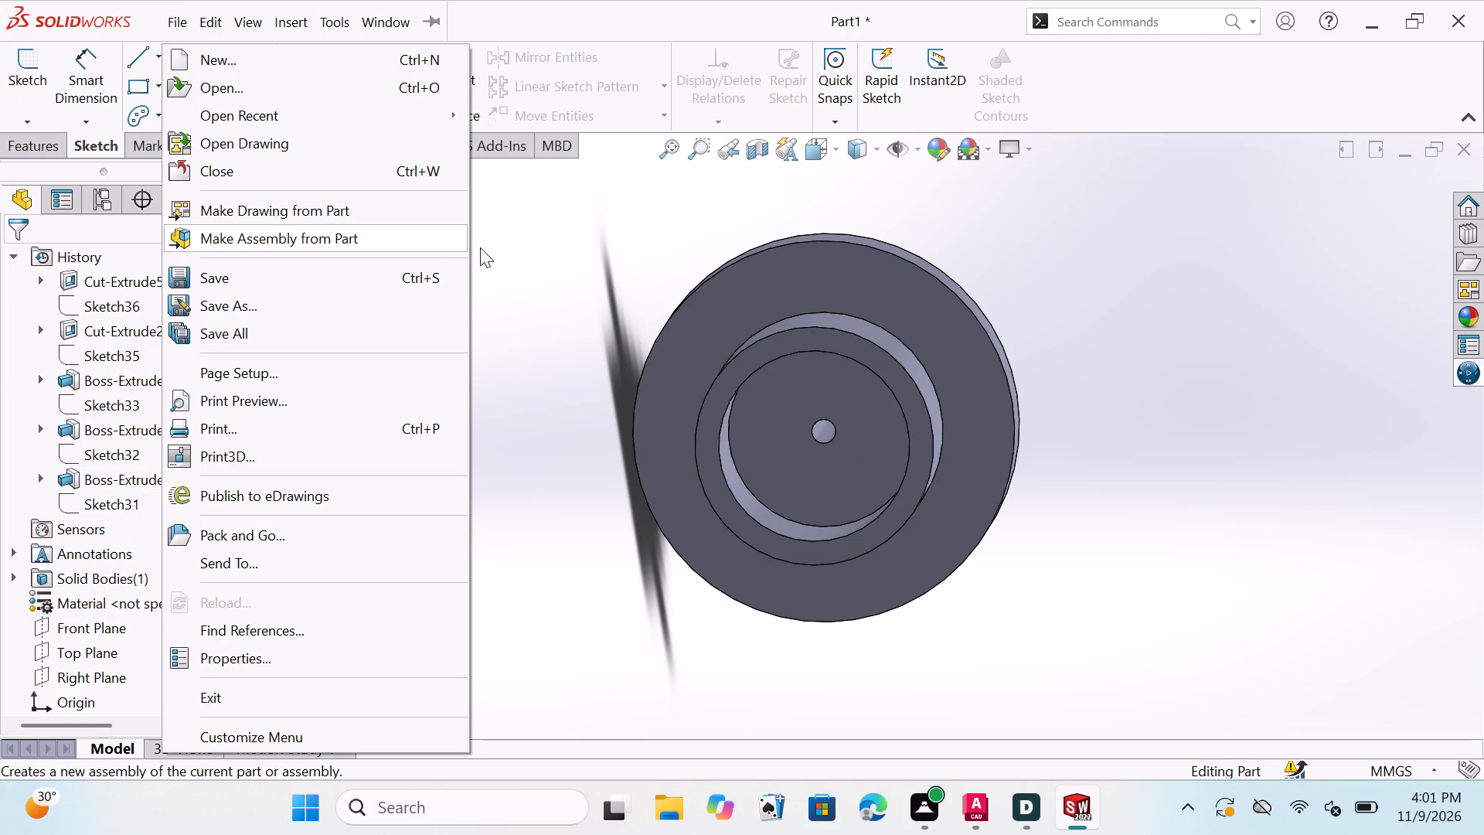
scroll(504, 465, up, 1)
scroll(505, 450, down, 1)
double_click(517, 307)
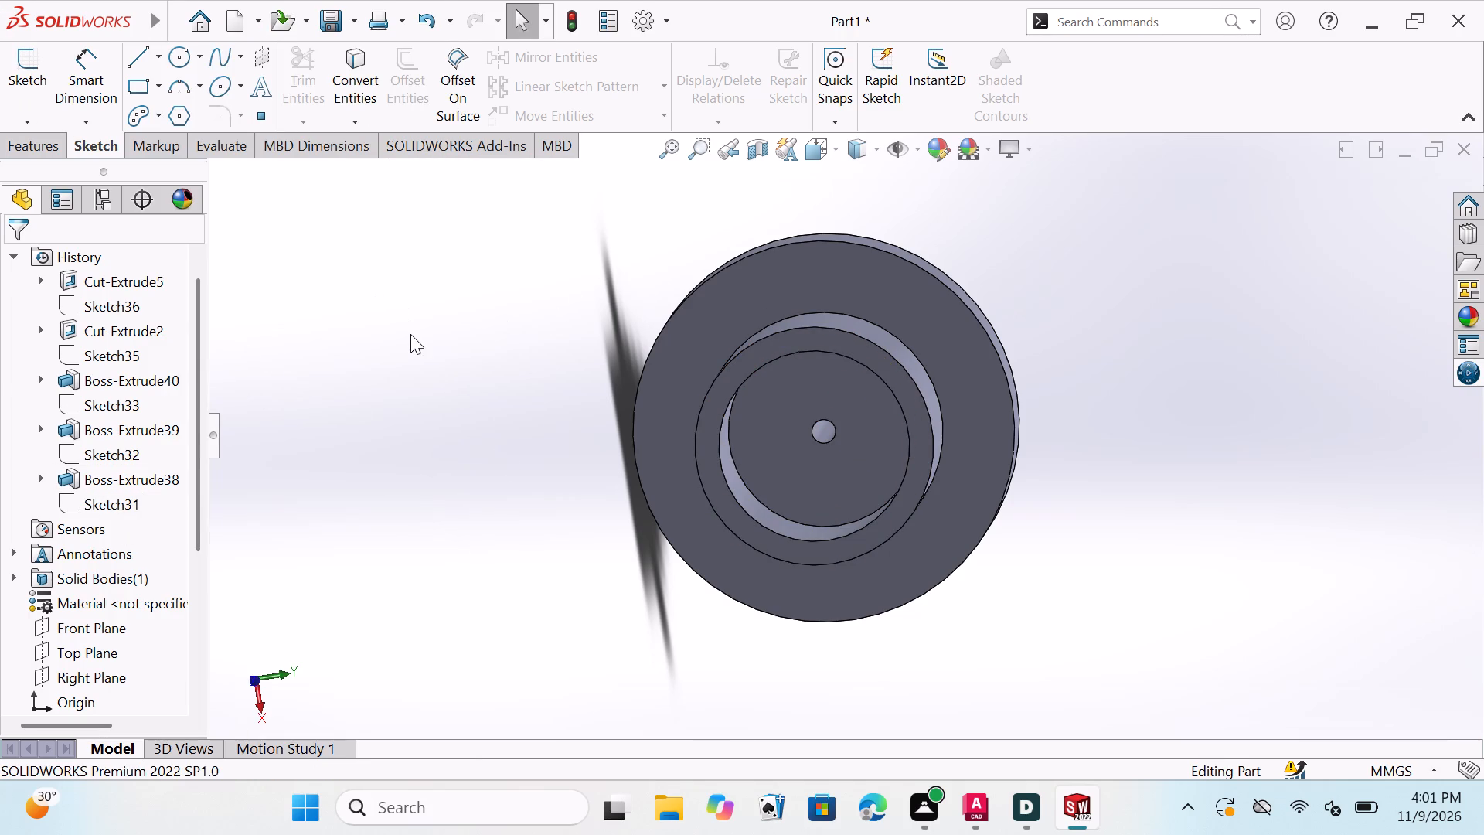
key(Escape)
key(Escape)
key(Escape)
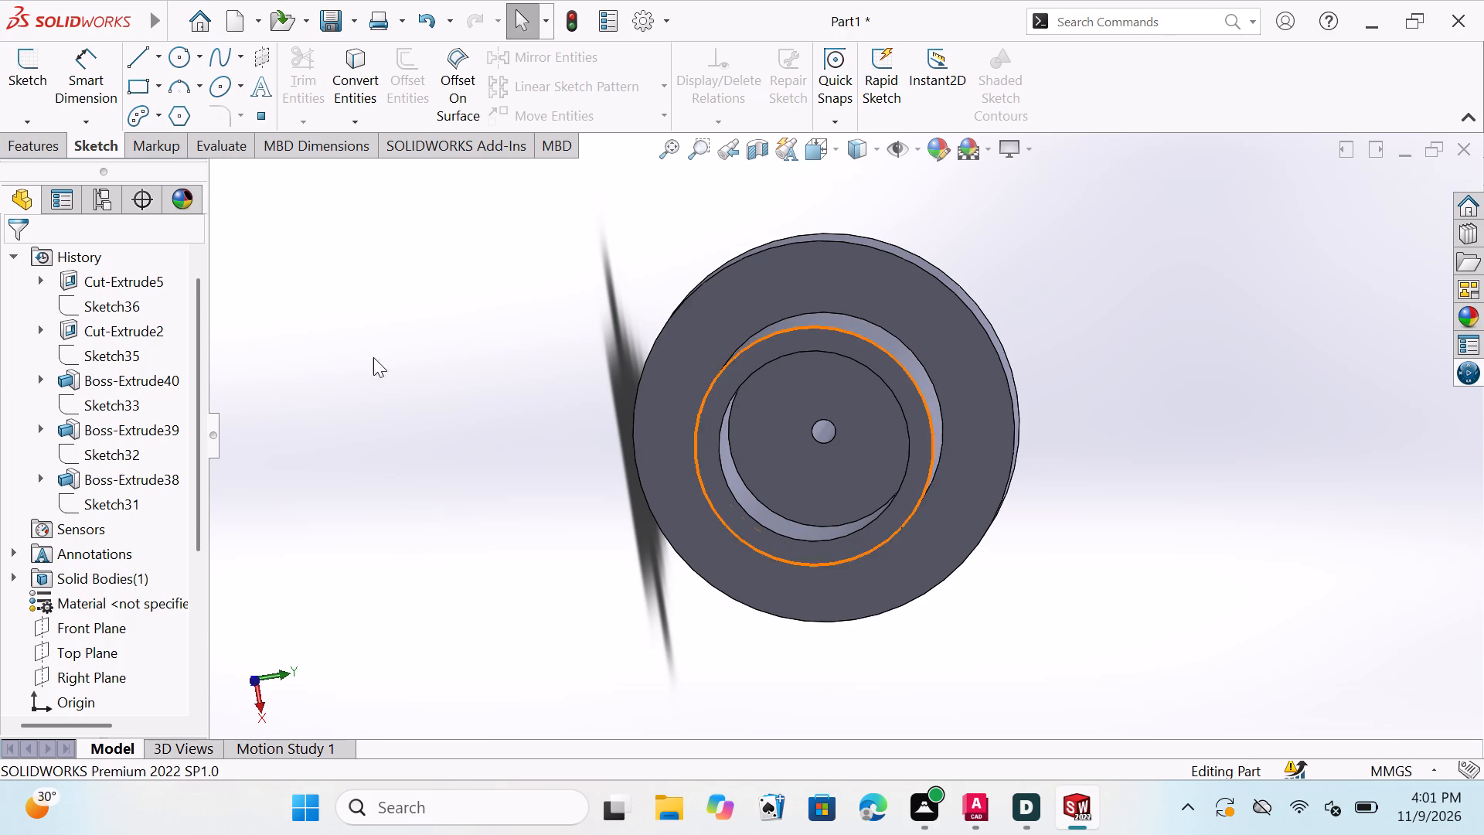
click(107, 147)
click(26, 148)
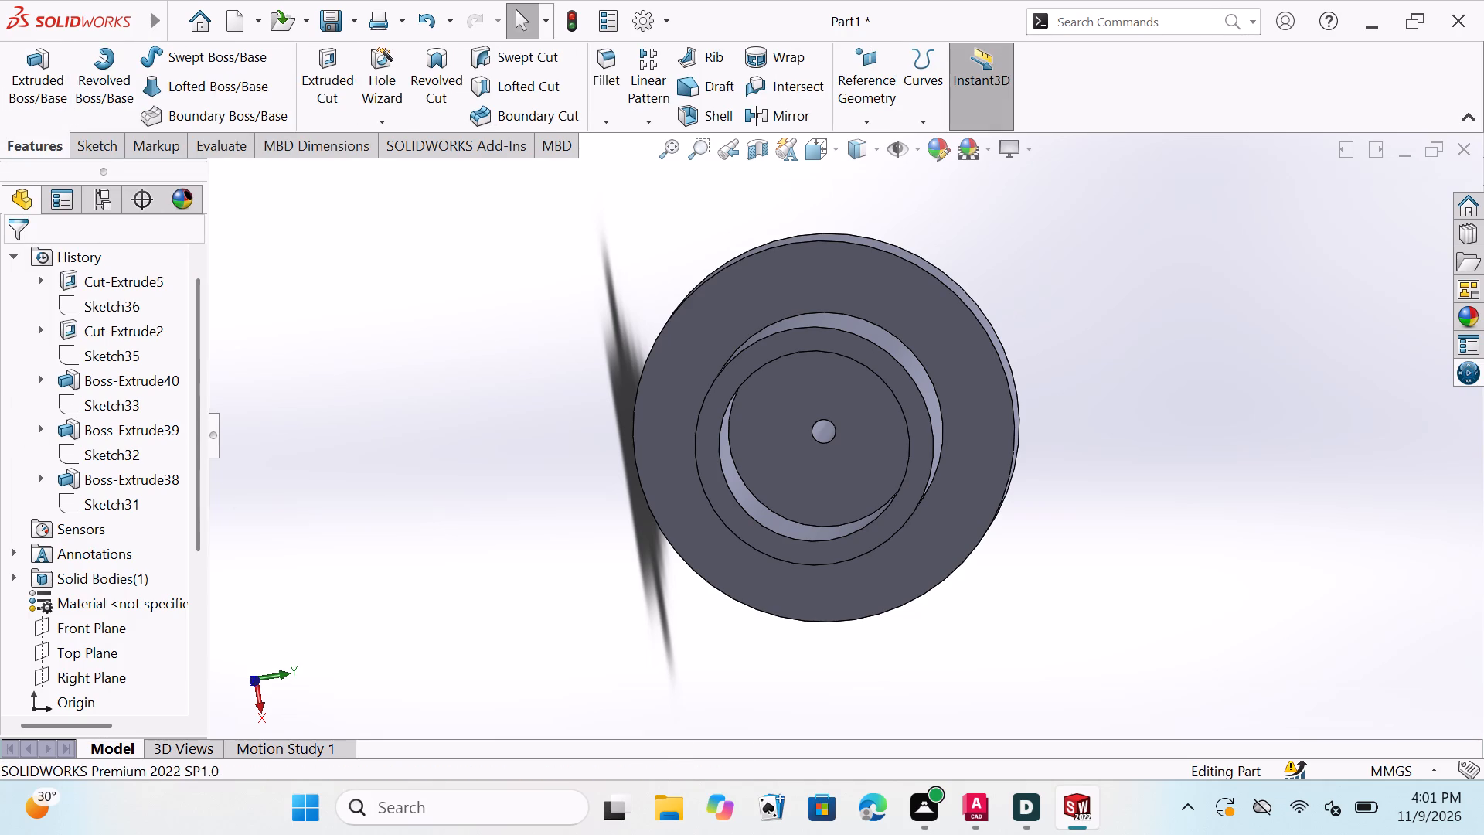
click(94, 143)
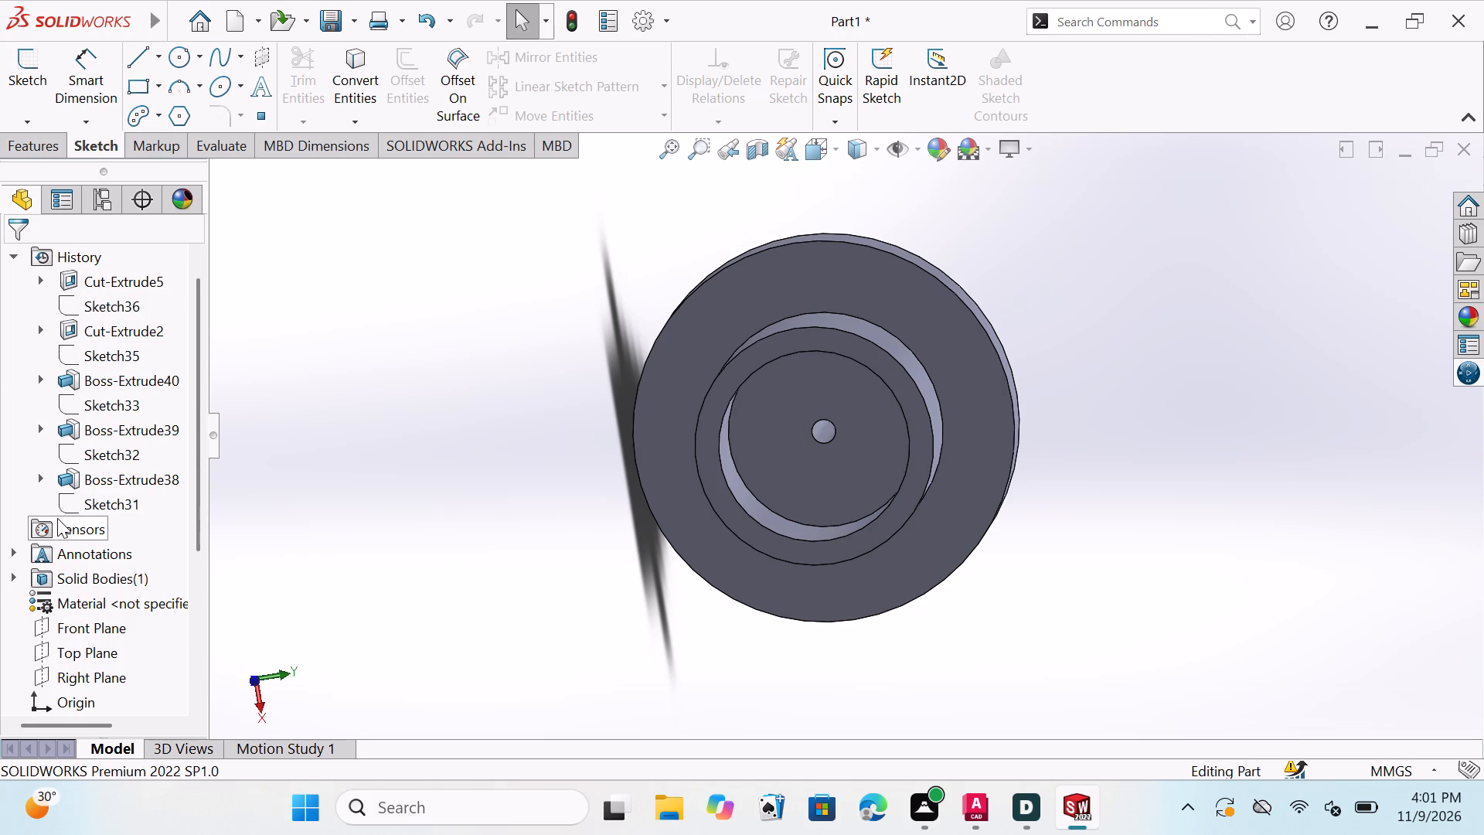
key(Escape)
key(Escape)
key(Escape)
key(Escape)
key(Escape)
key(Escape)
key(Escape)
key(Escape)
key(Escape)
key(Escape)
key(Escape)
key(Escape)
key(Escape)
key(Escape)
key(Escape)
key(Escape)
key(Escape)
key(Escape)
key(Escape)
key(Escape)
Examine the part's stepped shaft from the side and end-on, including the small hole at its thin tip.
key(Escape)
key(Escape)
key(Escape)
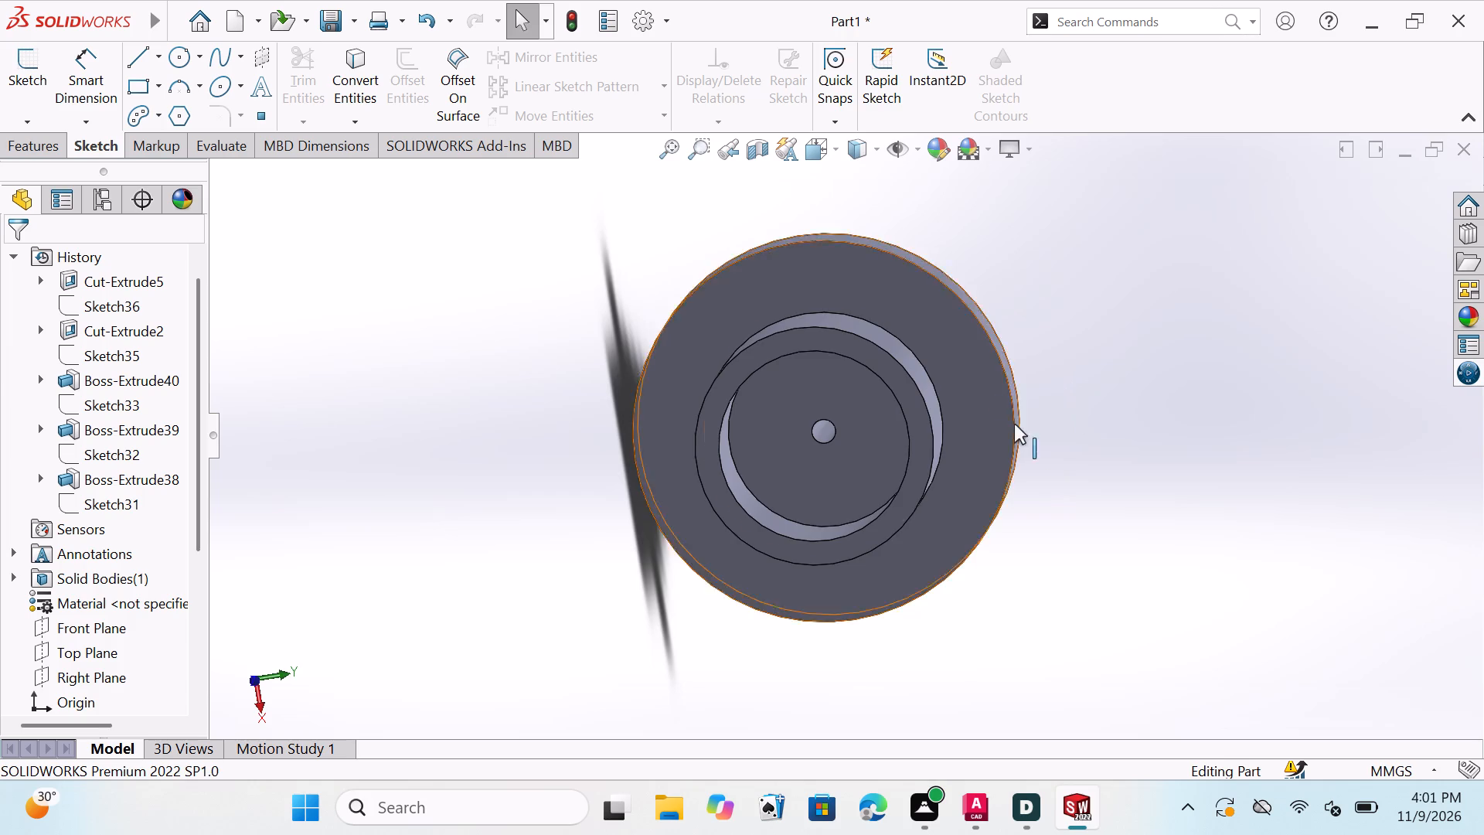
middle_drag(1009, 415, 868, 292)
scroll(751, 469, up, 1)
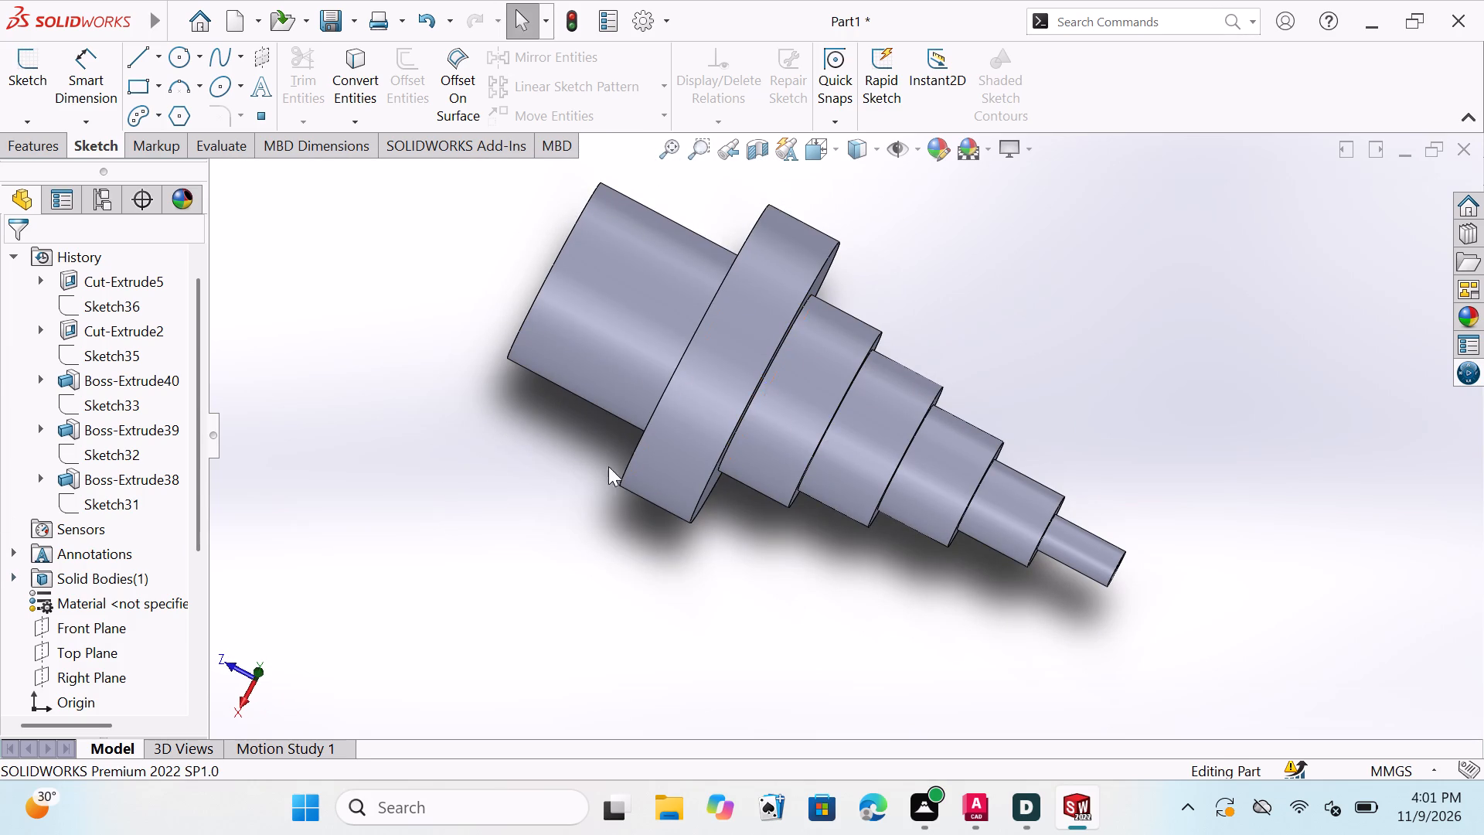
middle_drag(1230, 645, 1252, 595)
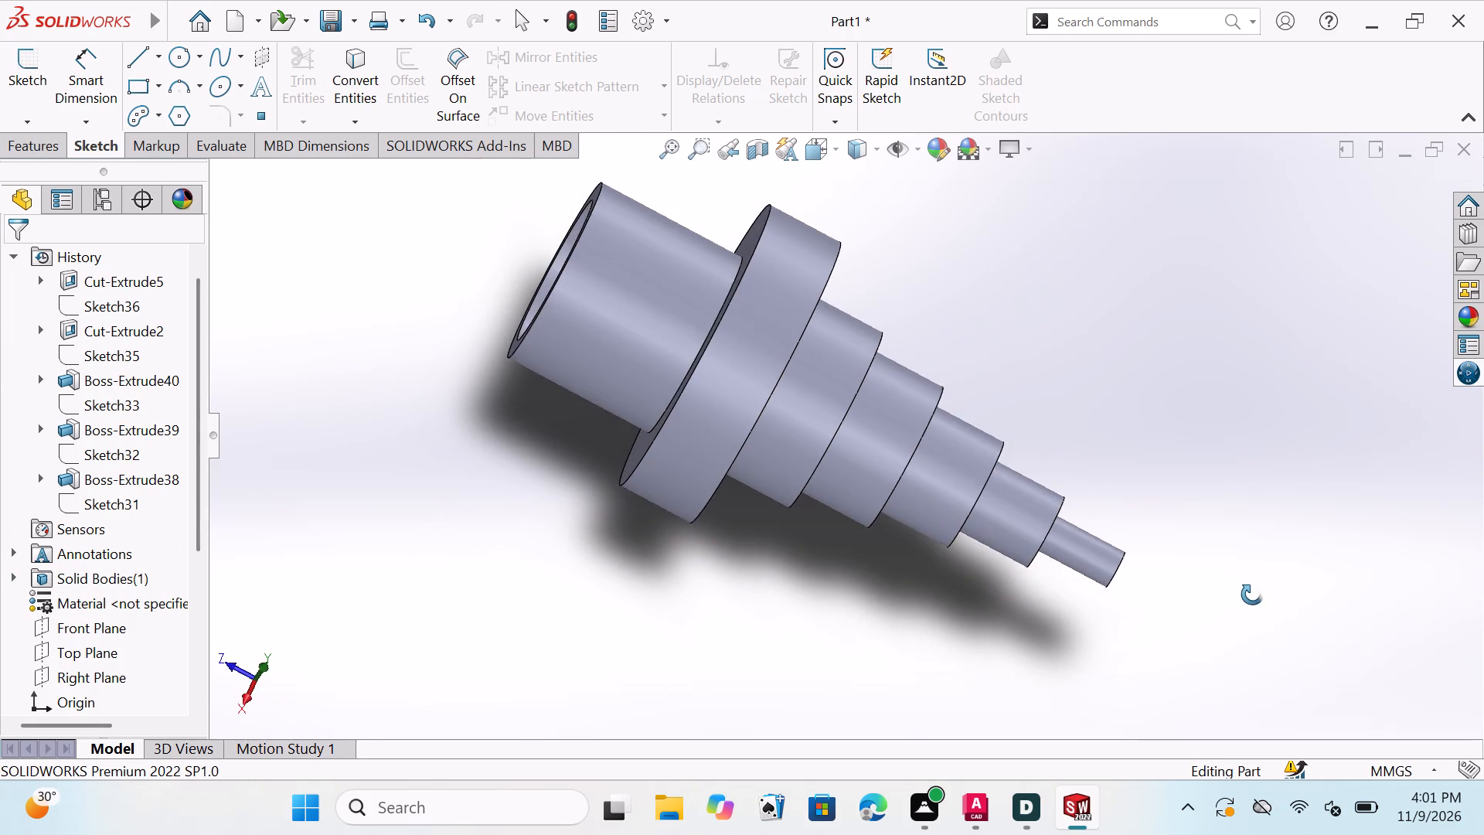
middle_drag(1252, 595, 1032, 588)
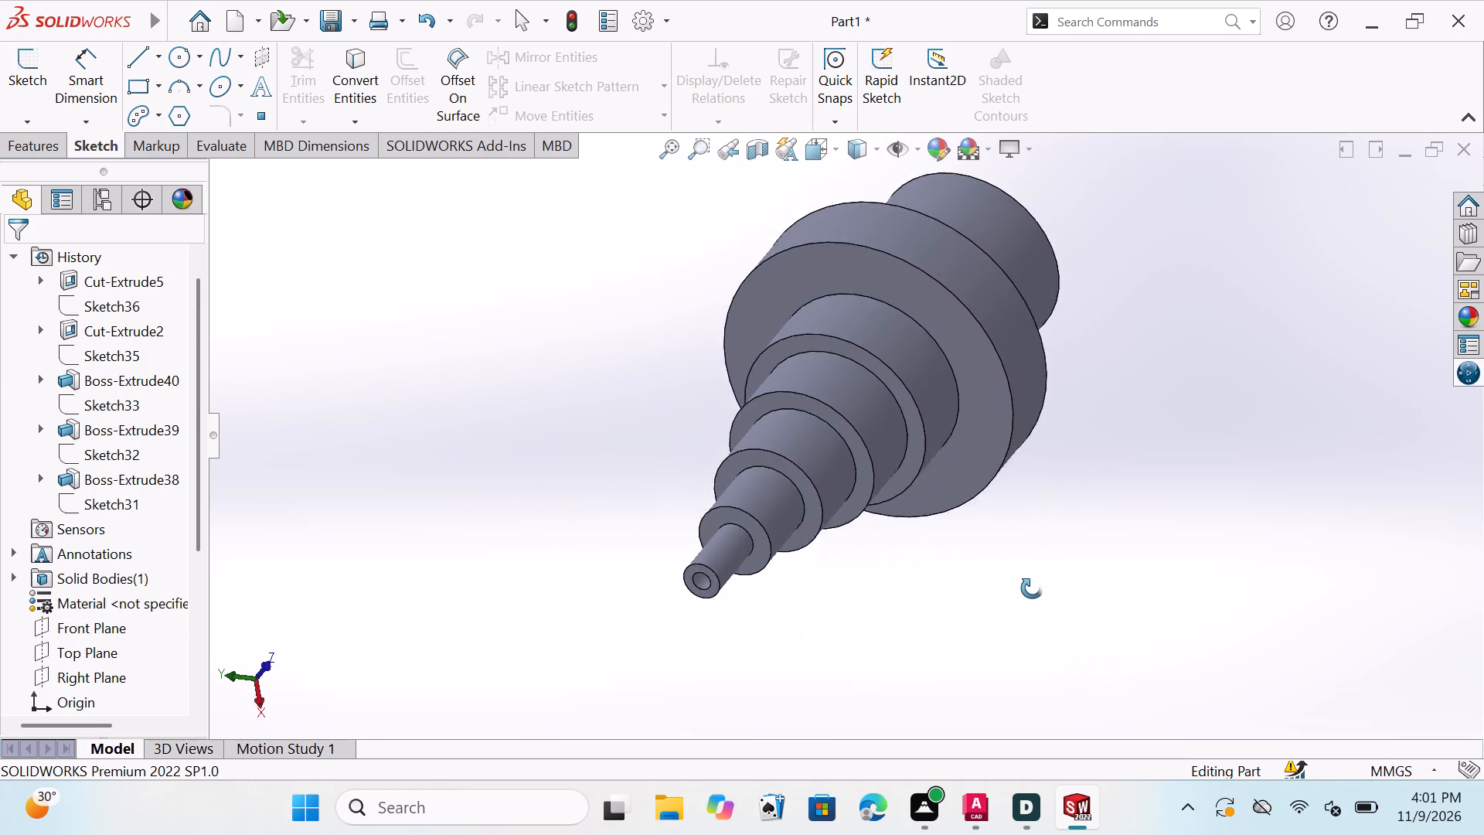
middle_drag(1032, 588, 1078, 495)
scroll(1078, 495, up, 1)
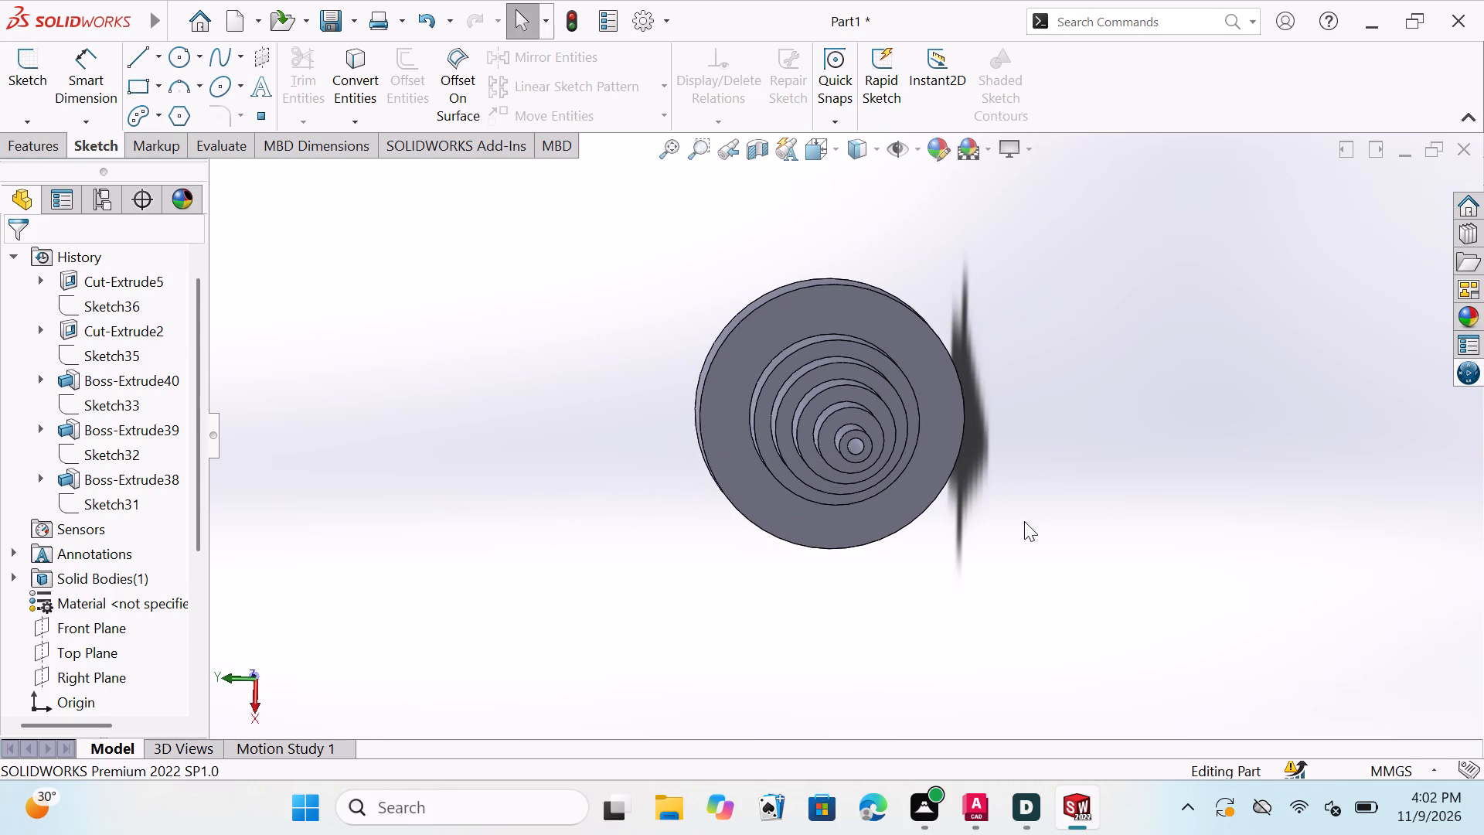
scroll(765, 497, down, 1)
scroll(1125, 448, down, 1)
middle_drag(1154, 467, 1132, 429)
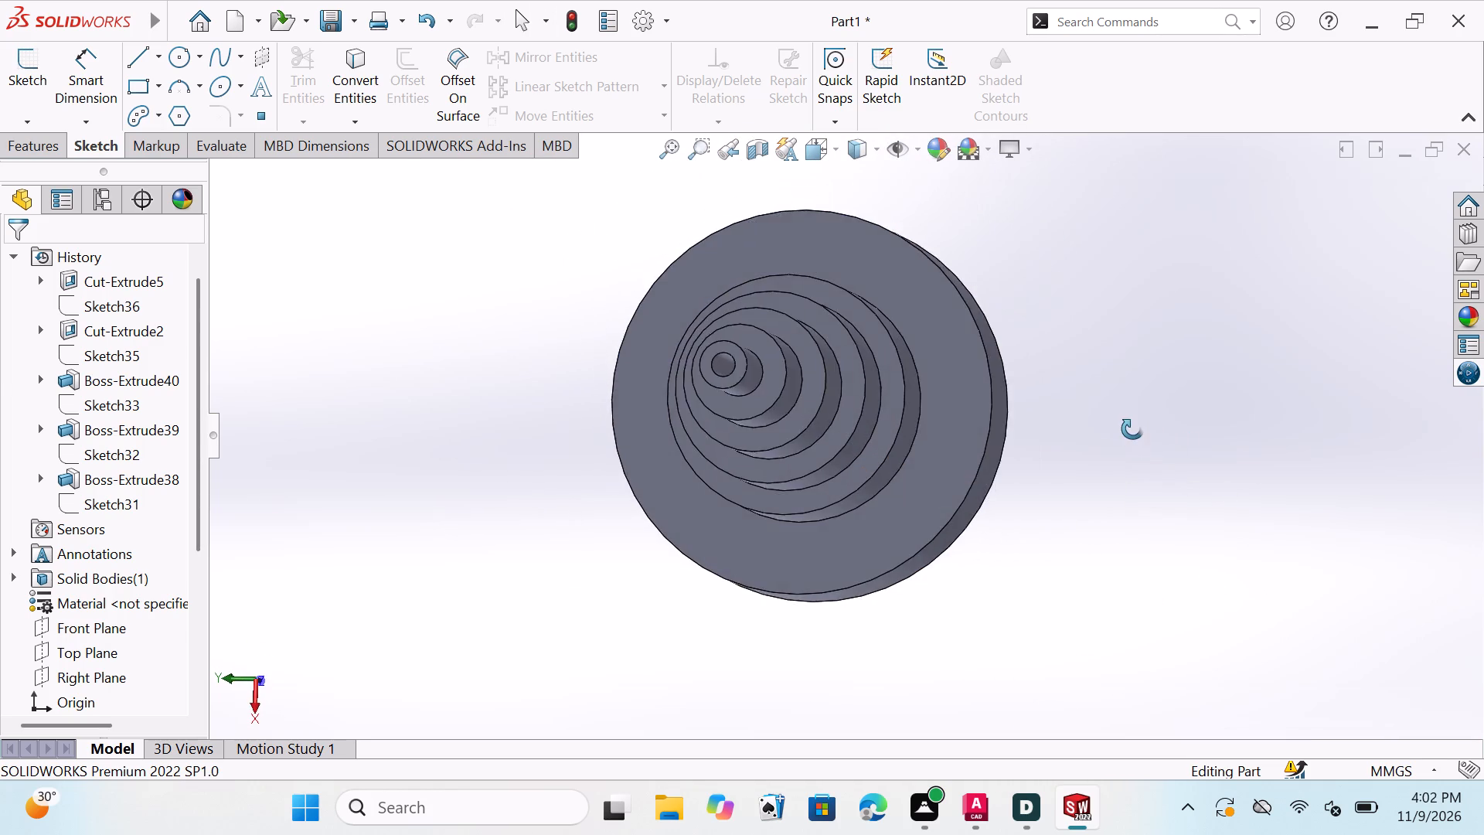
middle_drag(1132, 429, 1141, 447)
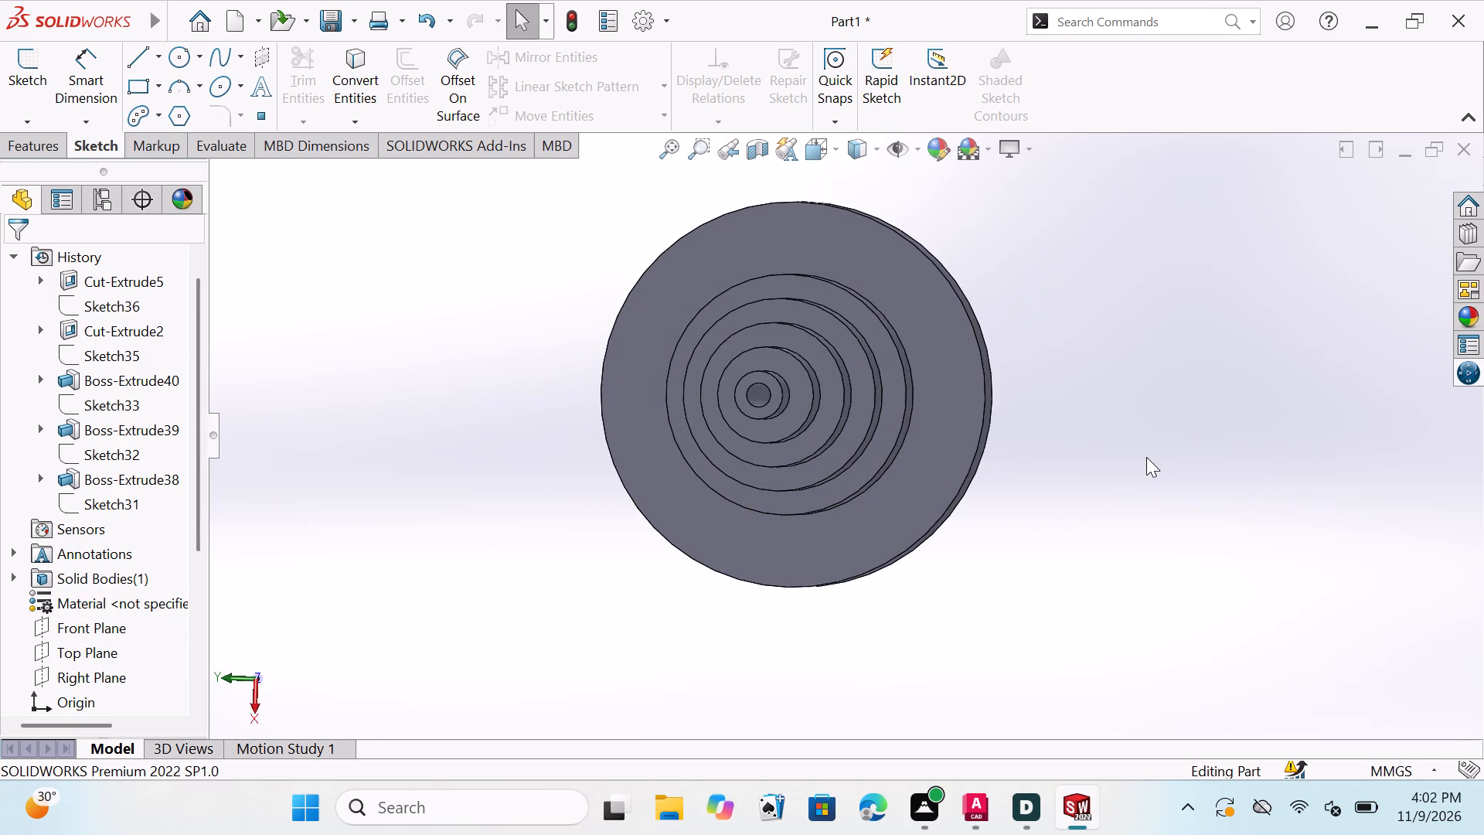
middle_drag(1158, 486, 1160, 496)
middle_drag(1116, 471, 1120, 463)
middle_click(1125, 461)
scroll(1012, 505, up, 1)
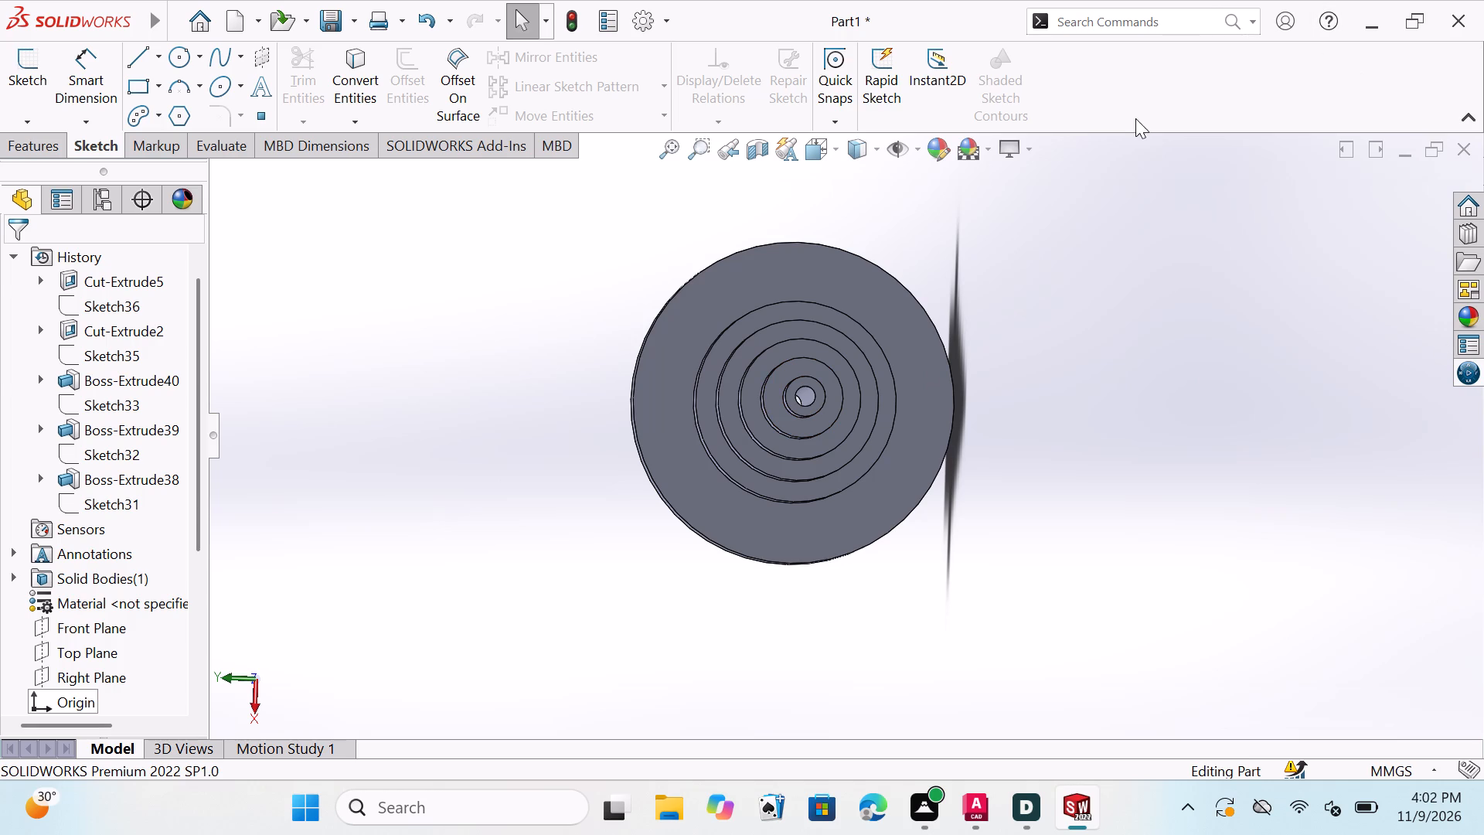
scroll(964, 159, up, 1)
scroll(809, 328, up, 1)
scroll(873, 412, up, 2)
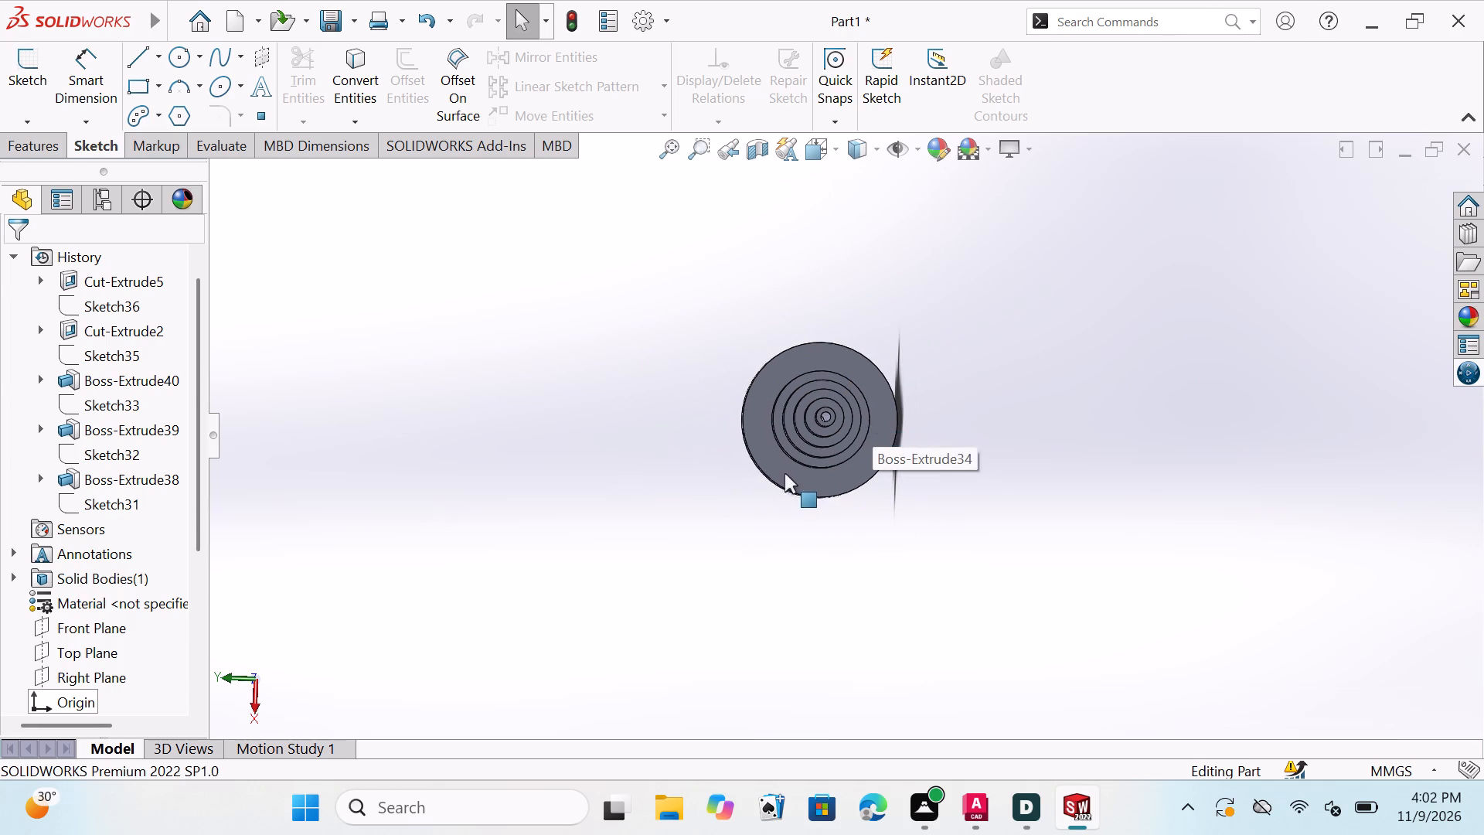
scroll(784, 473, down, 3)
scroll(849, 336, down, 3)
scroll(980, 309, down, 3)
scroll(932, 388, down, 2)
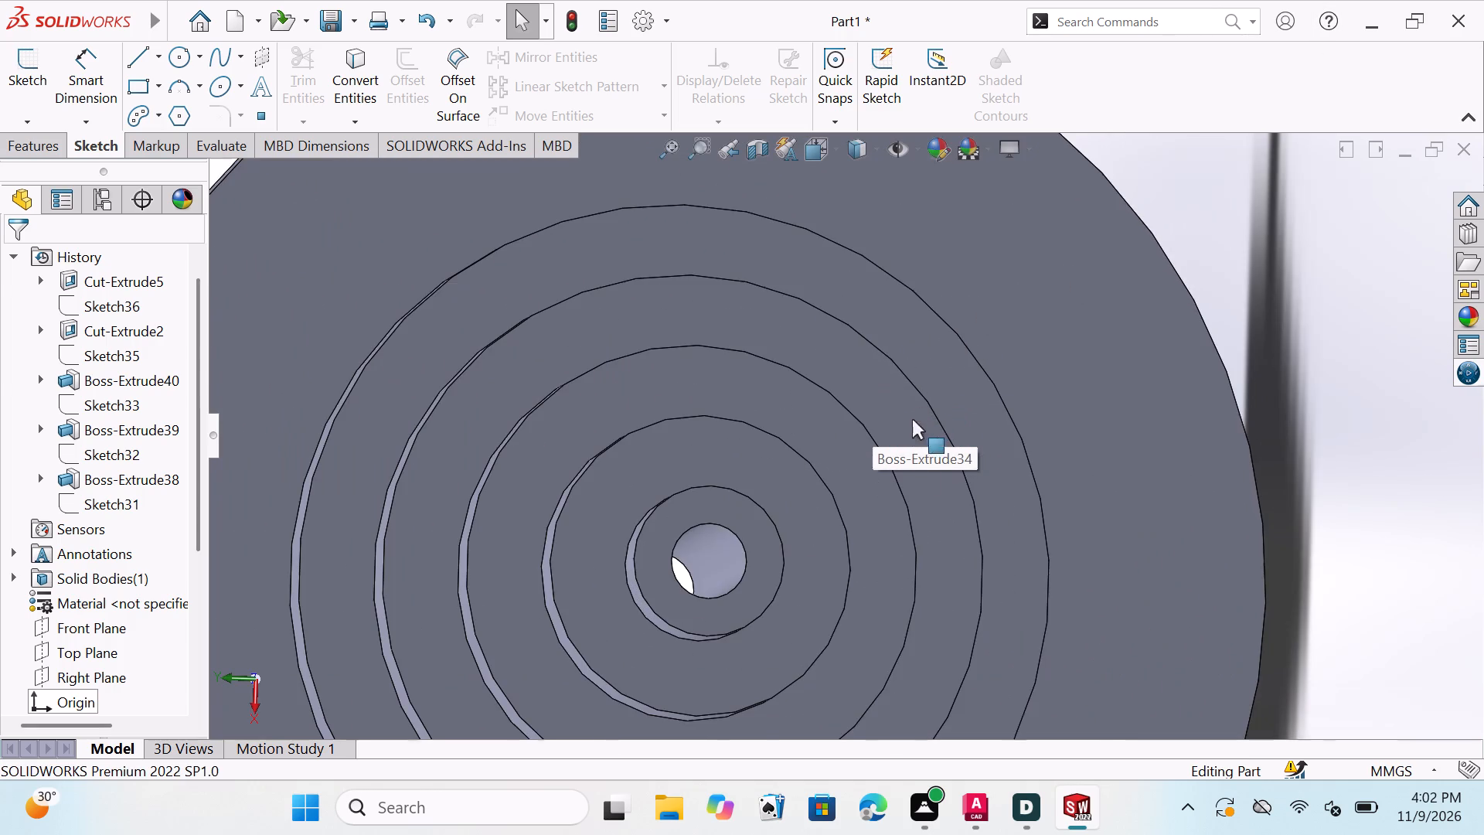
scroll(935, 499, up, 6)
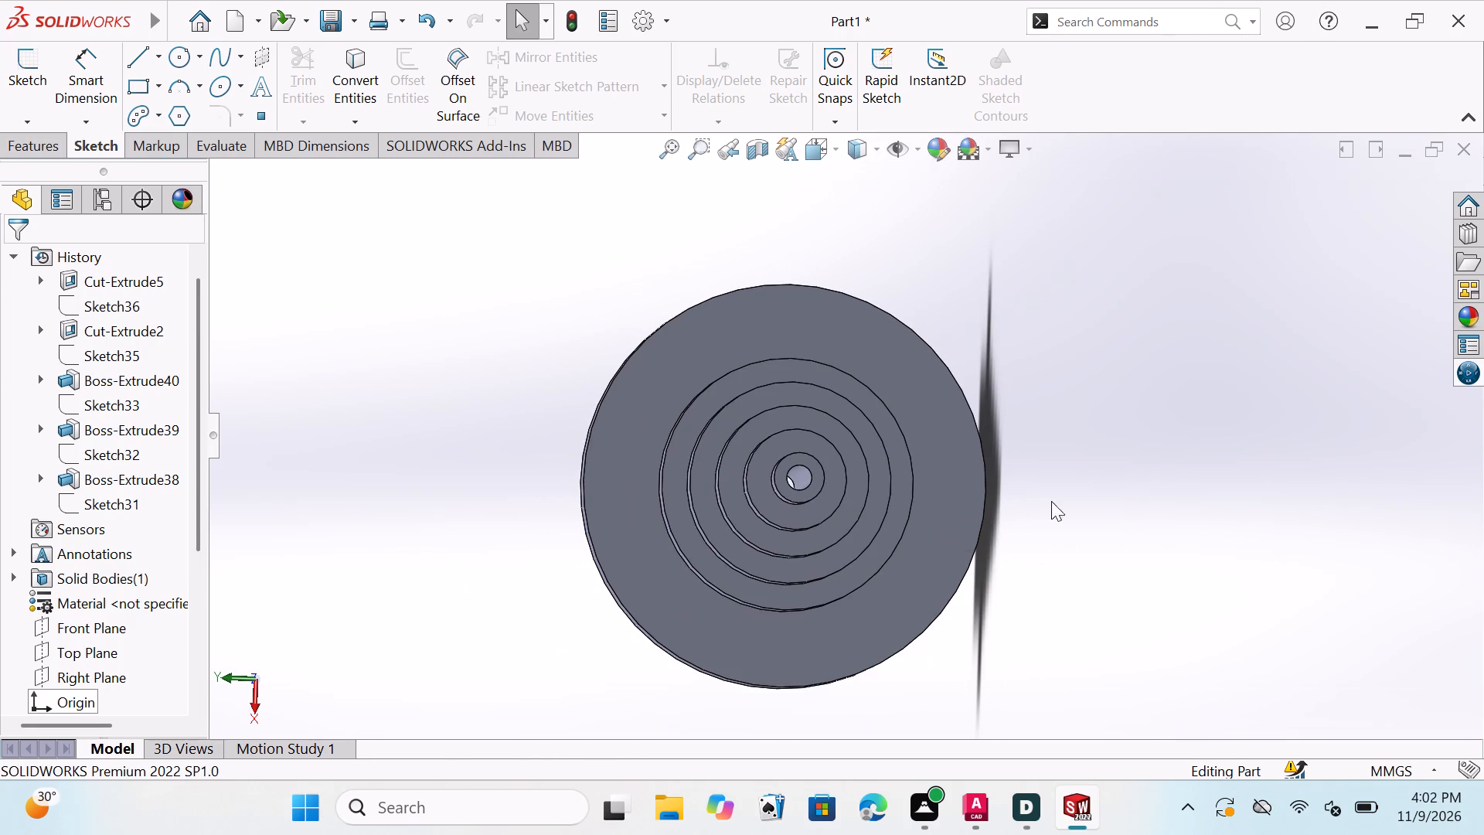
Inspect the hollow cylindrical end and its flange from several angles, including an oblique view along the stepped shaft.
middle_drag(1141, 482, 996, 487)
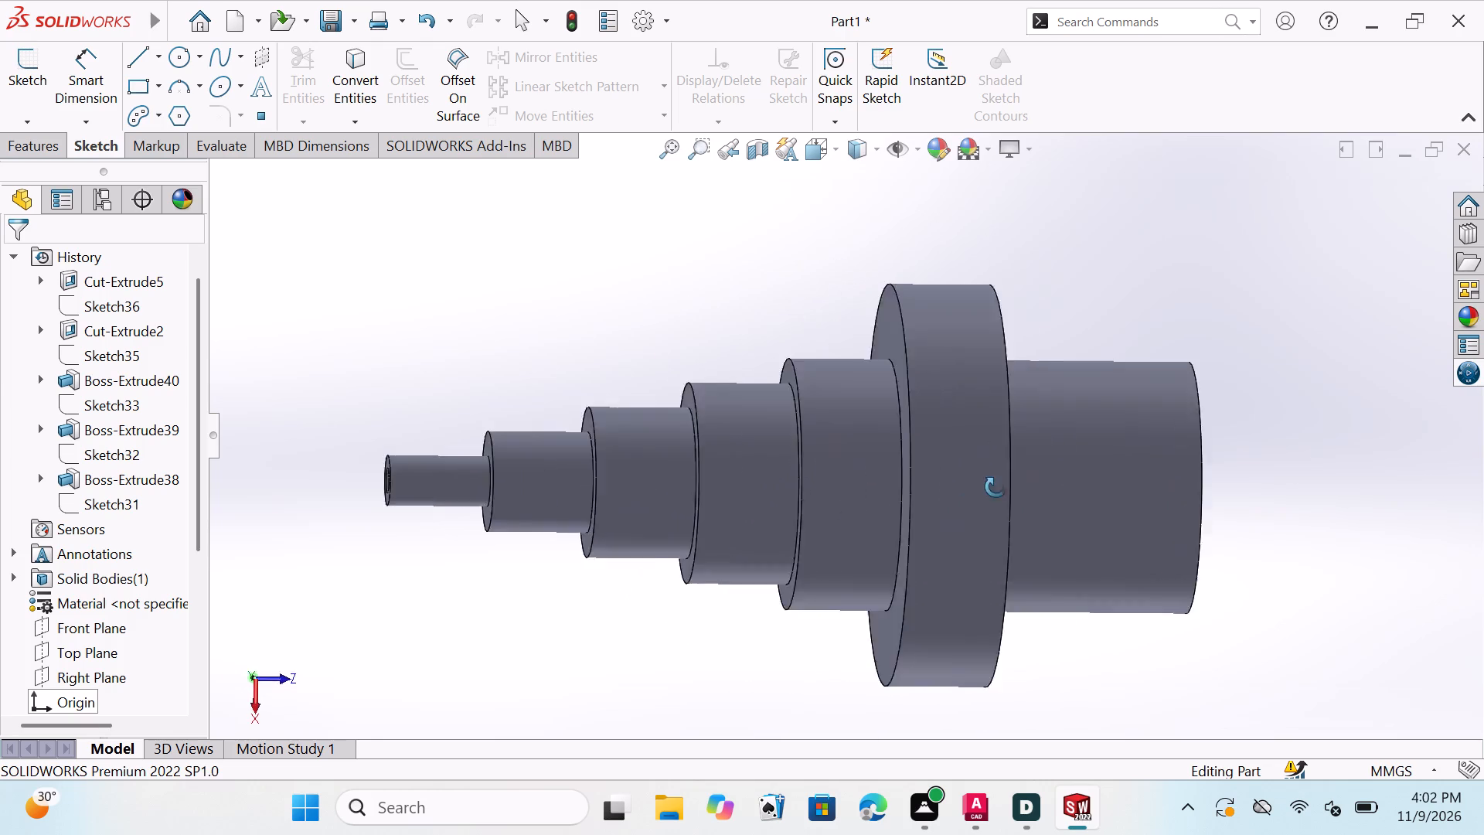
middle_drag(996, 487, 895, 396)
middle_drag(1173, 372, 1145, 408)
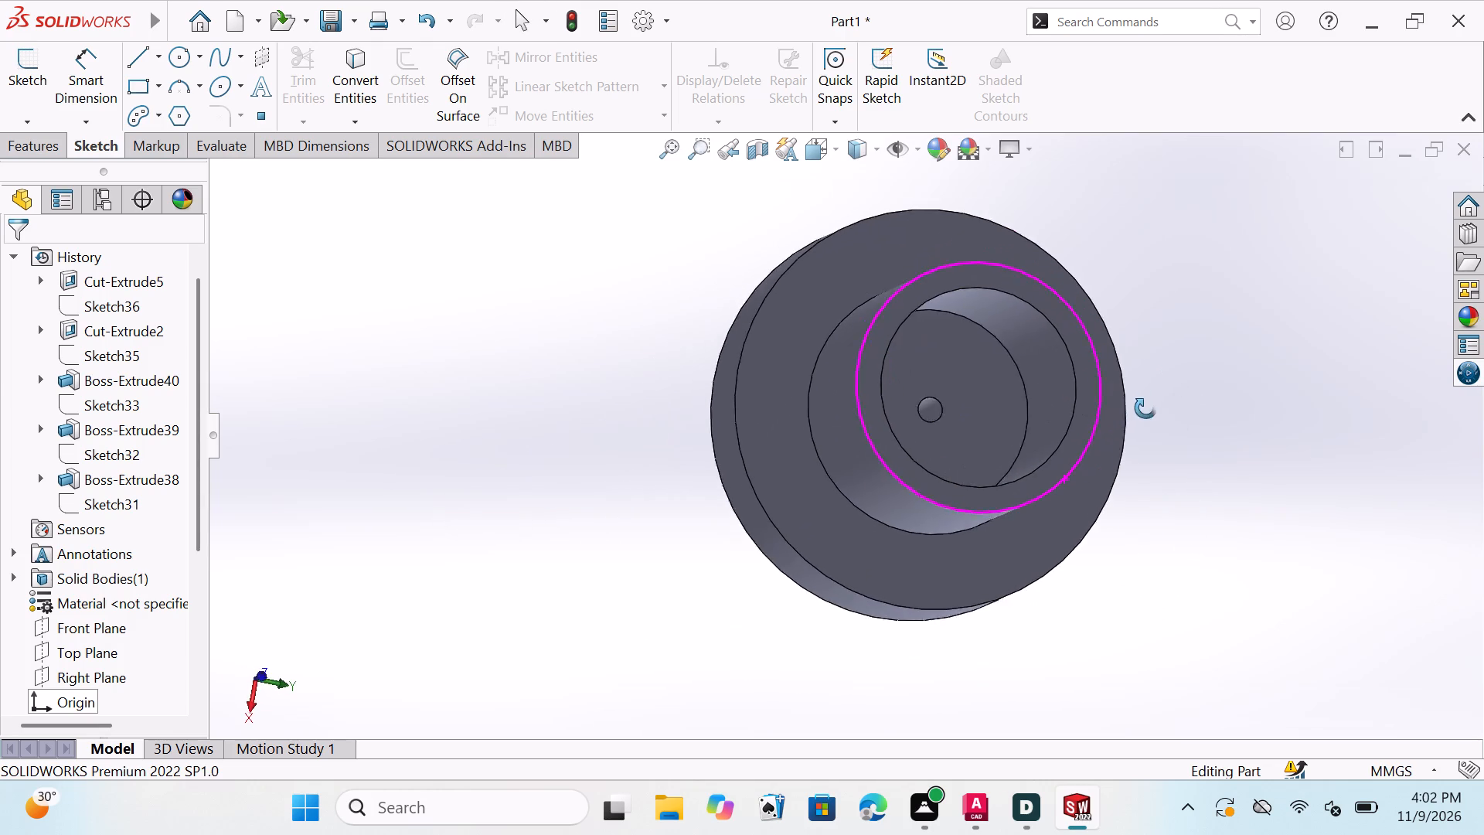
middle_drag(1145, 408, 1098, 471)
scroll(1209, 318, up, 2)
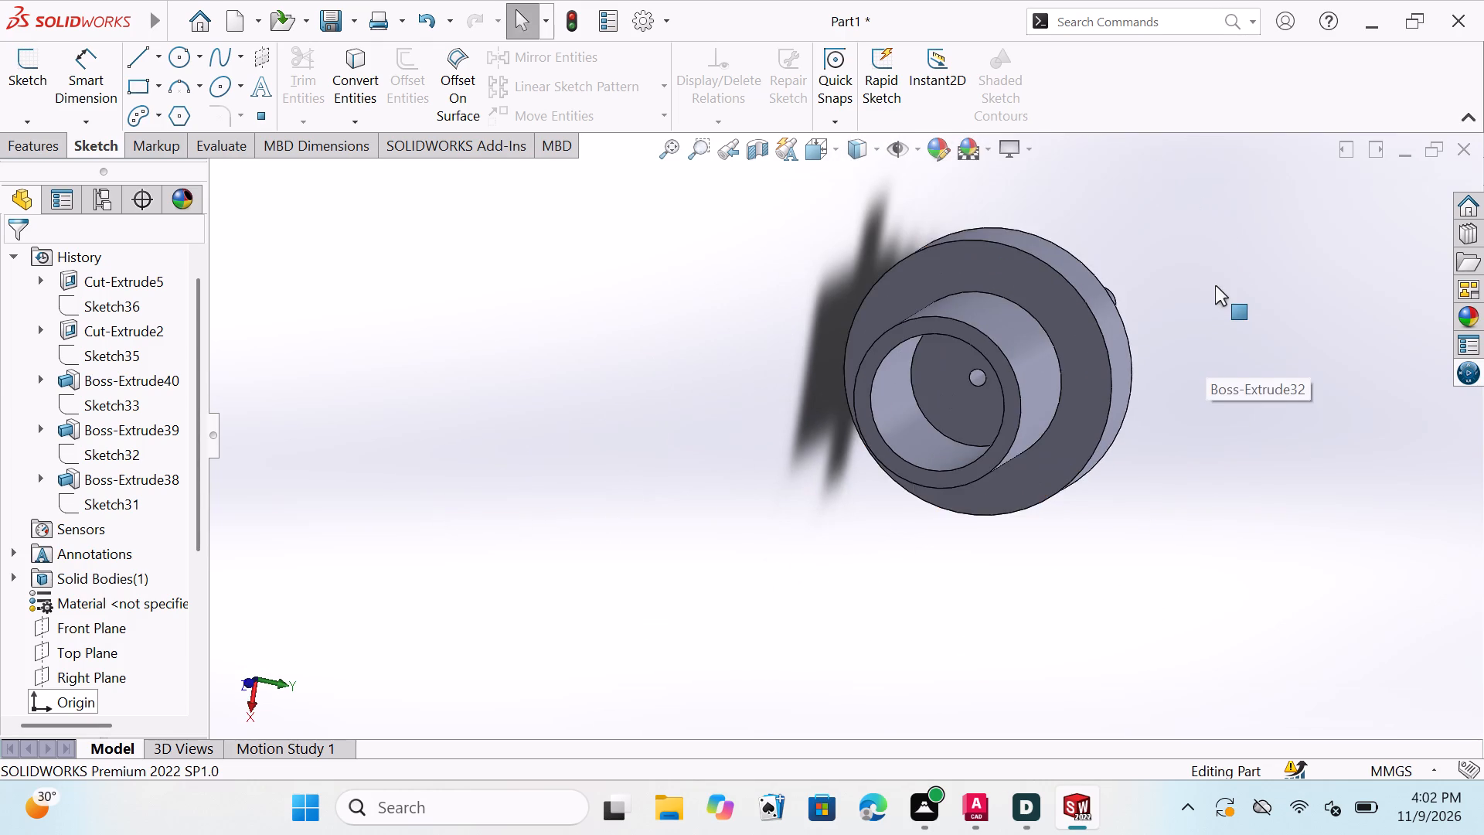
scroll(1224, 288, up, 3)
scroll(1230, 293, down, 4)
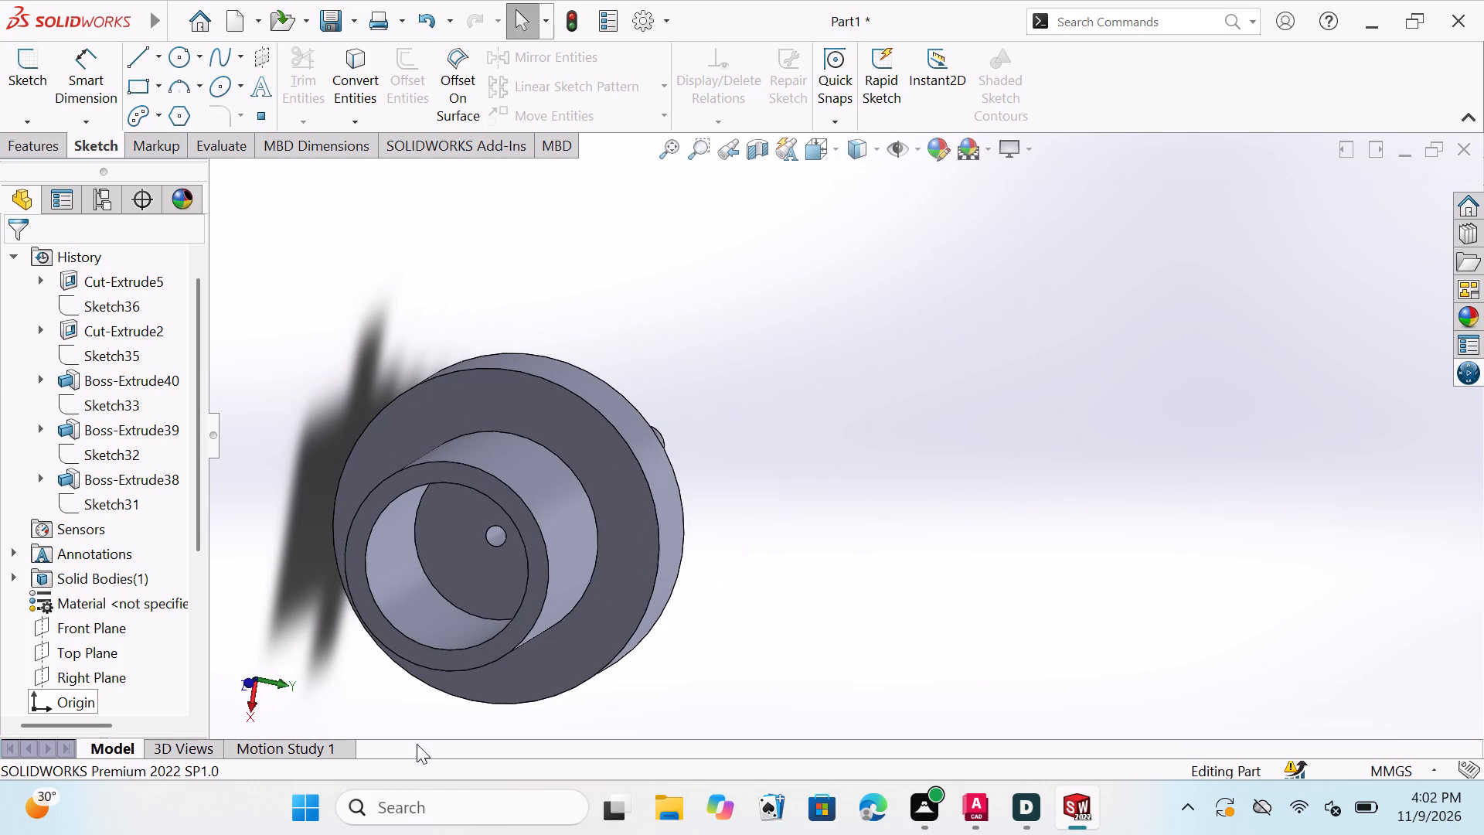
scroll(342, 690, up, 2)
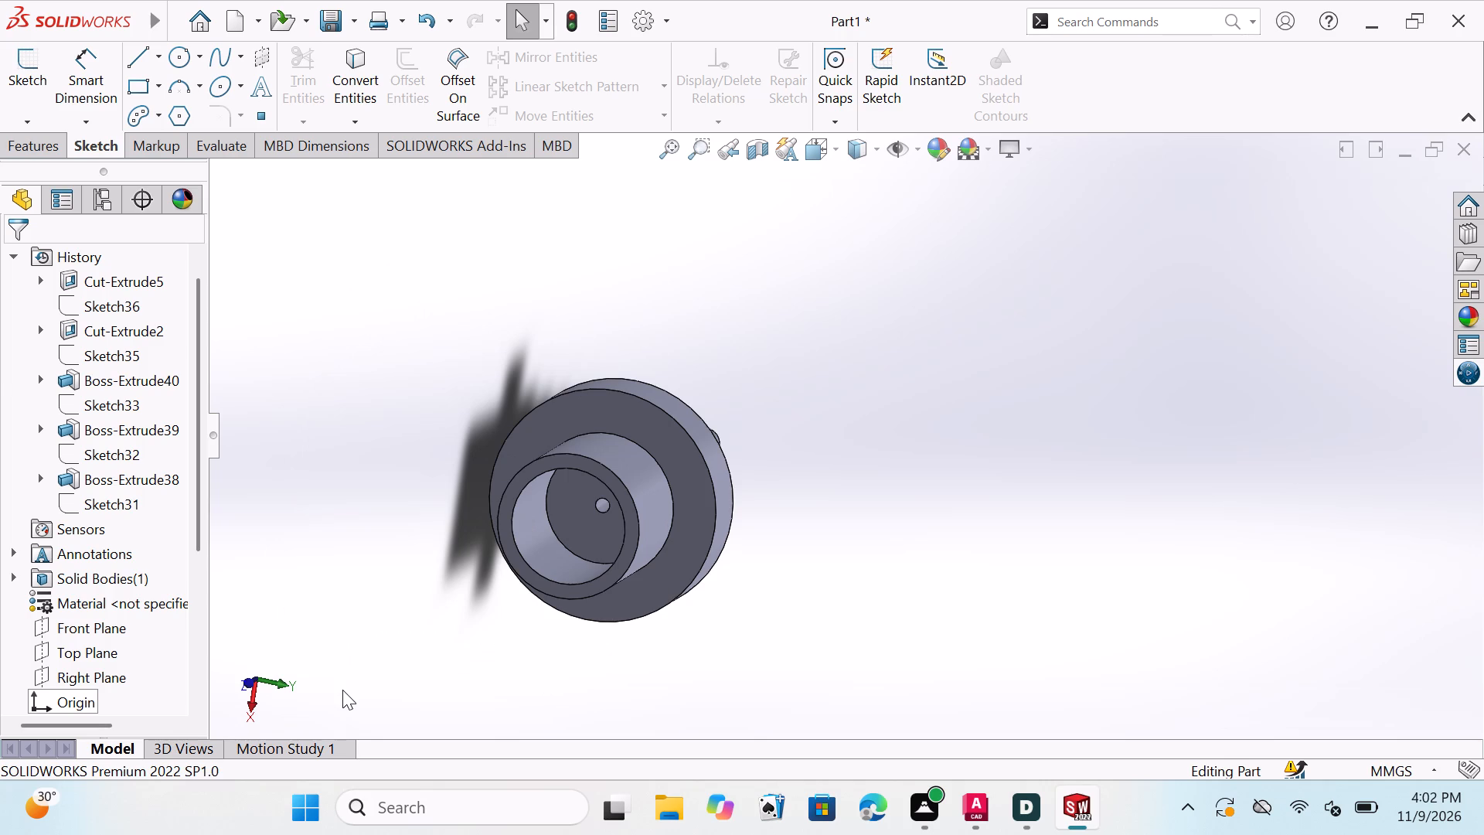
scroll(410, 652, down, 1)
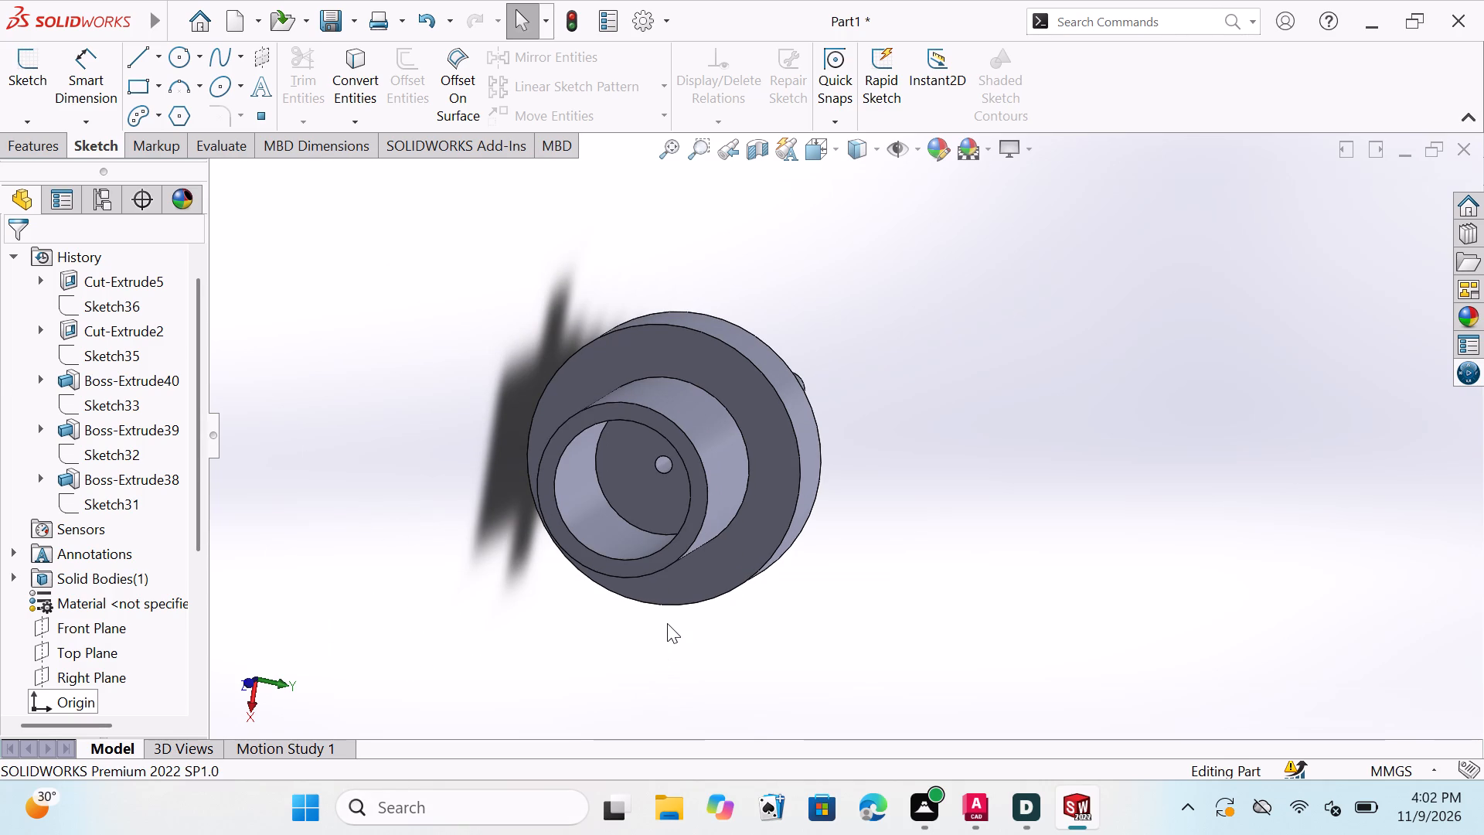
middle_drag(667, 623, 659, 567)
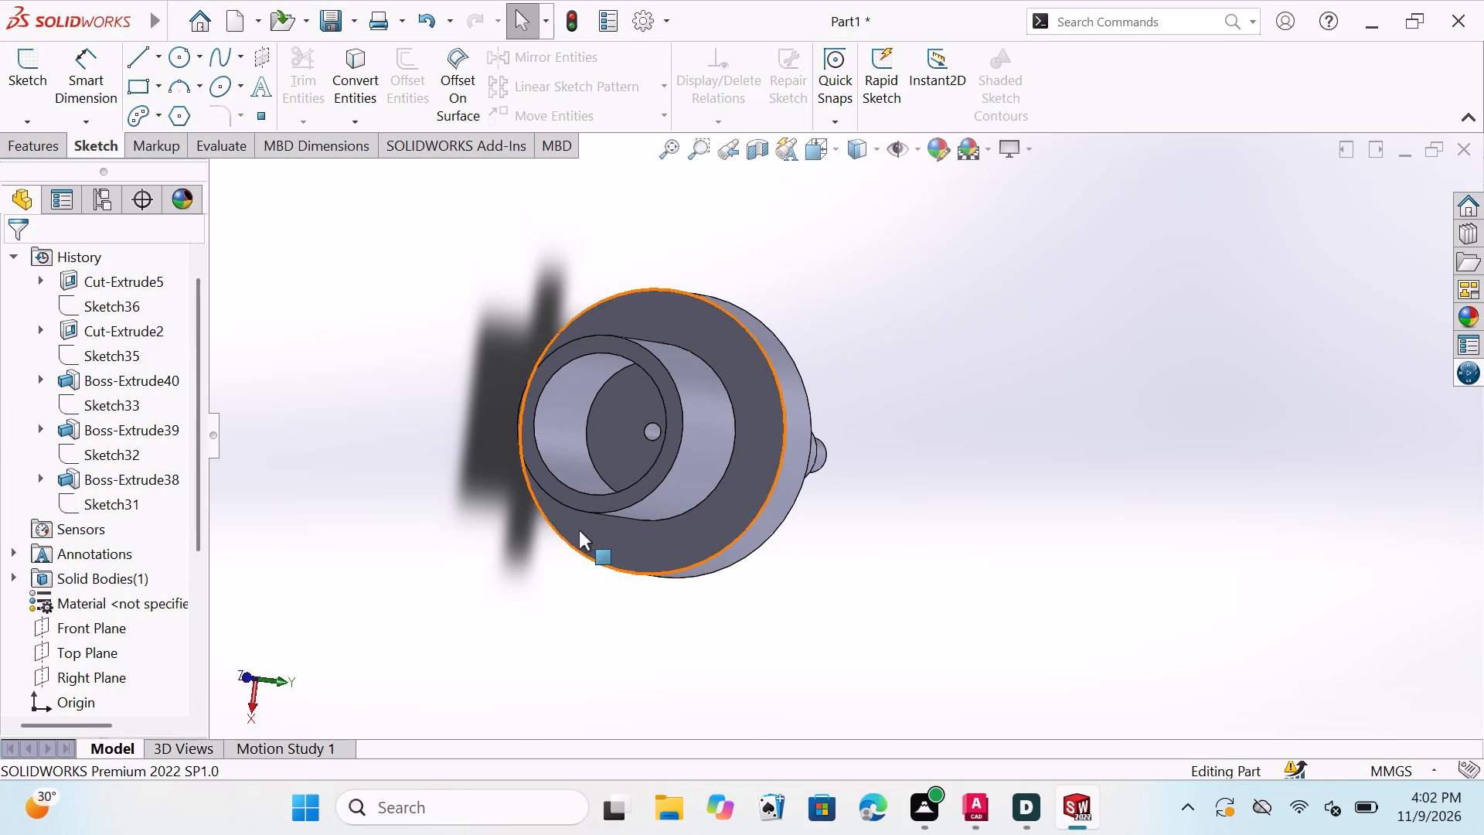
middle_drag(869, 427, 874, 445)
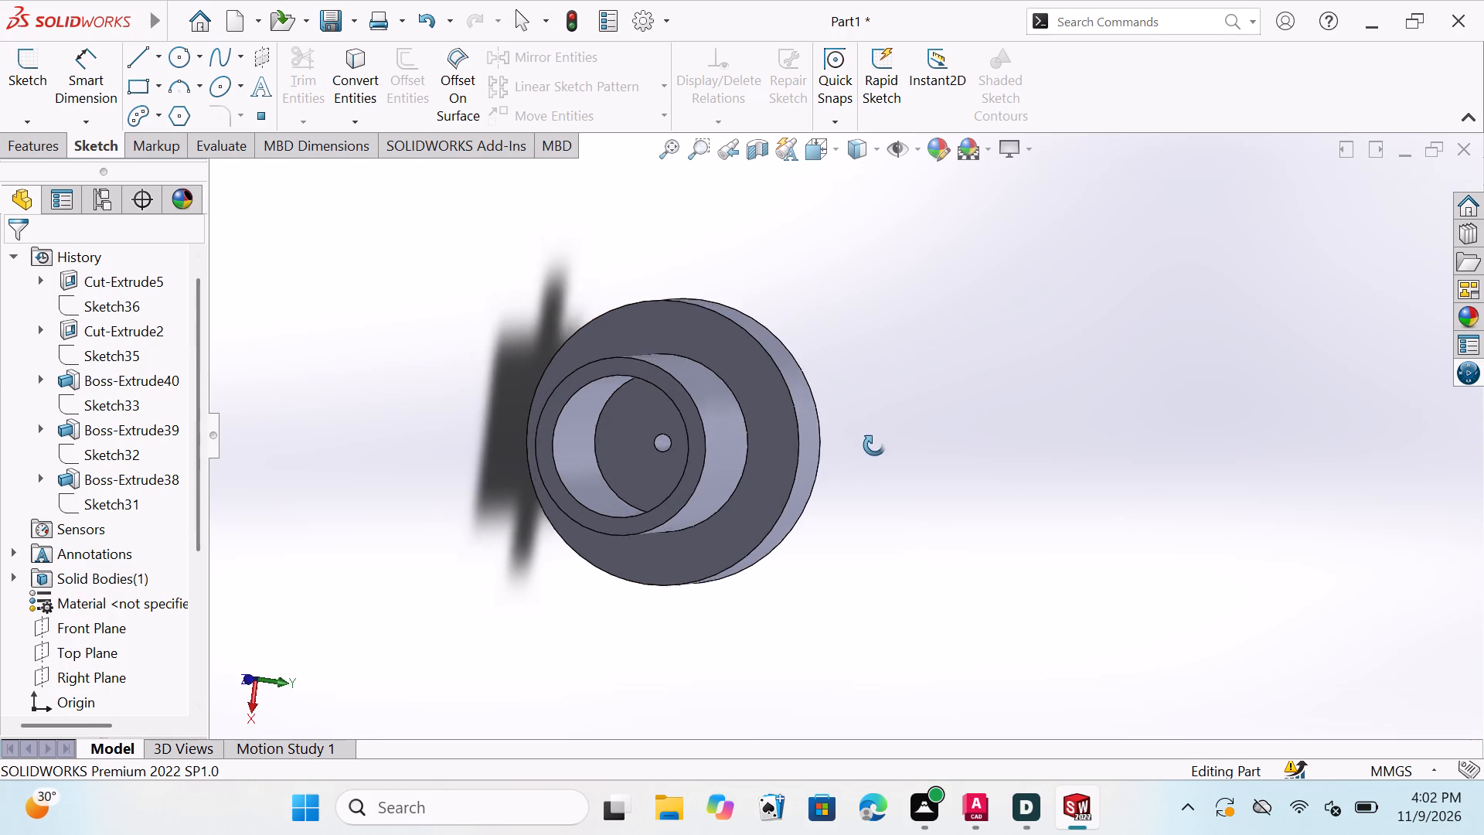
middle_drag(874, 445, 843, 486)
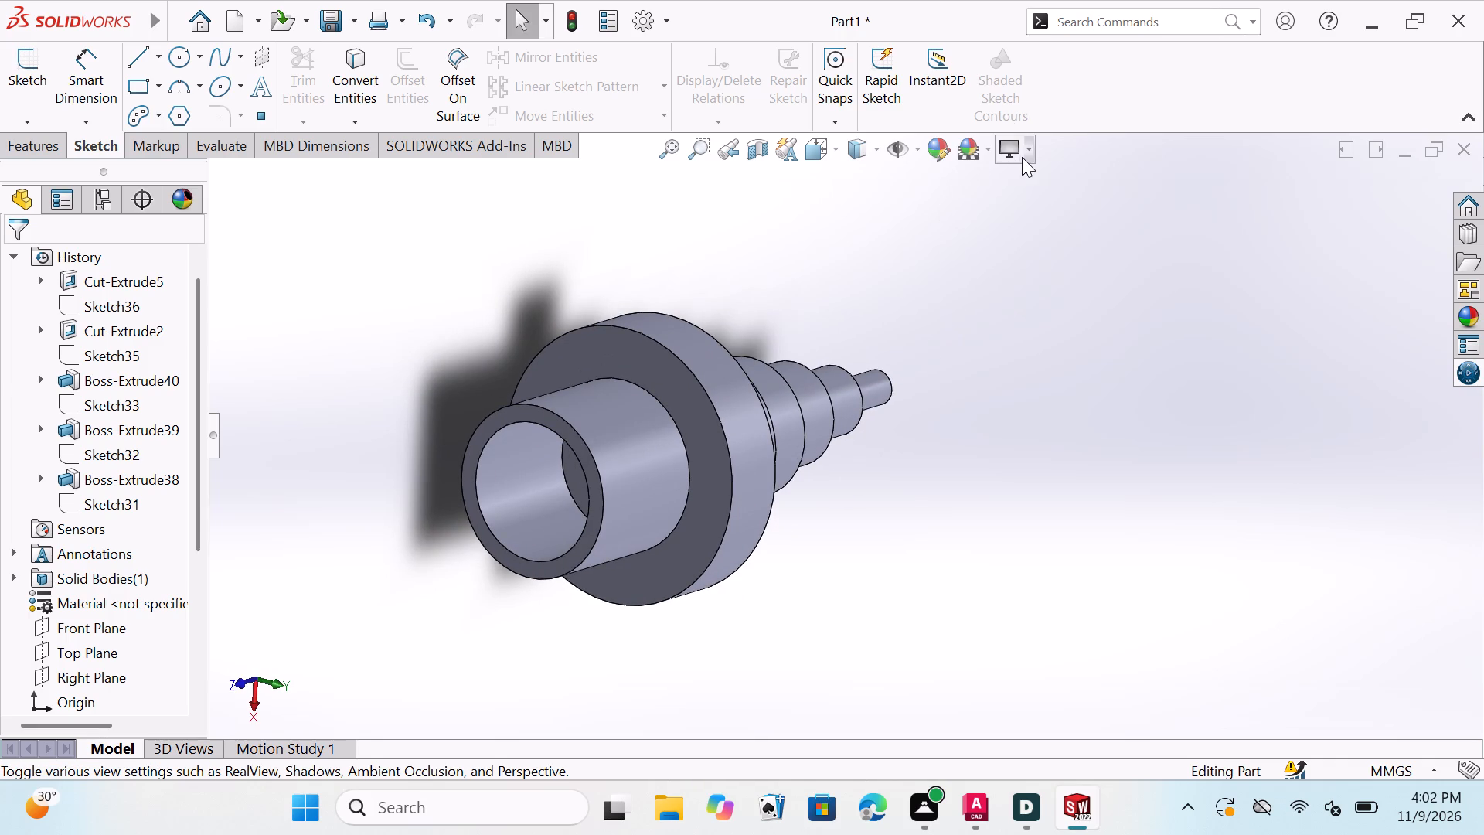
Turn off Shadows In Shaded Mode for the model view.
click(1024, 145)
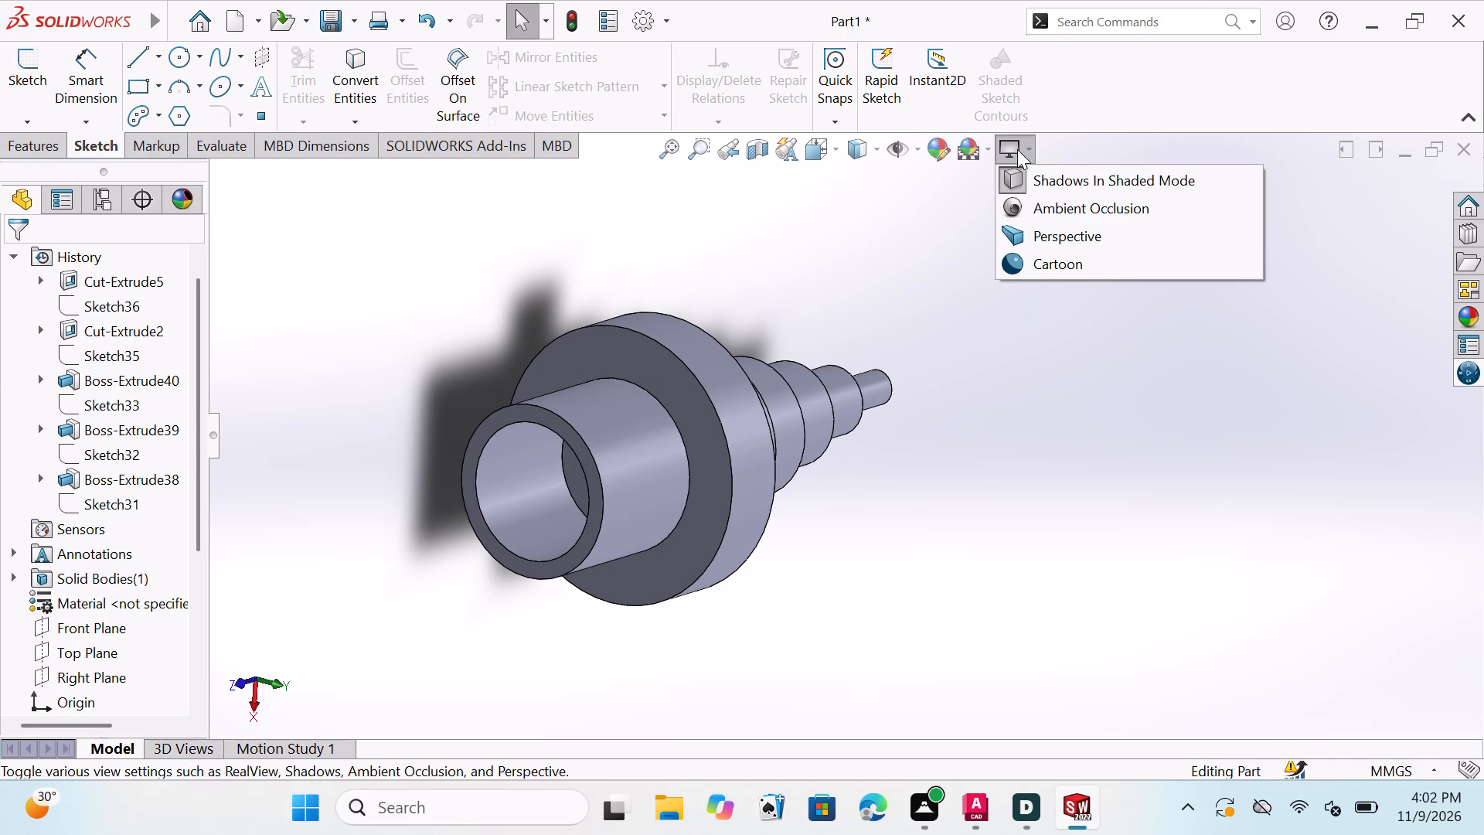
double_click(1049, 180)
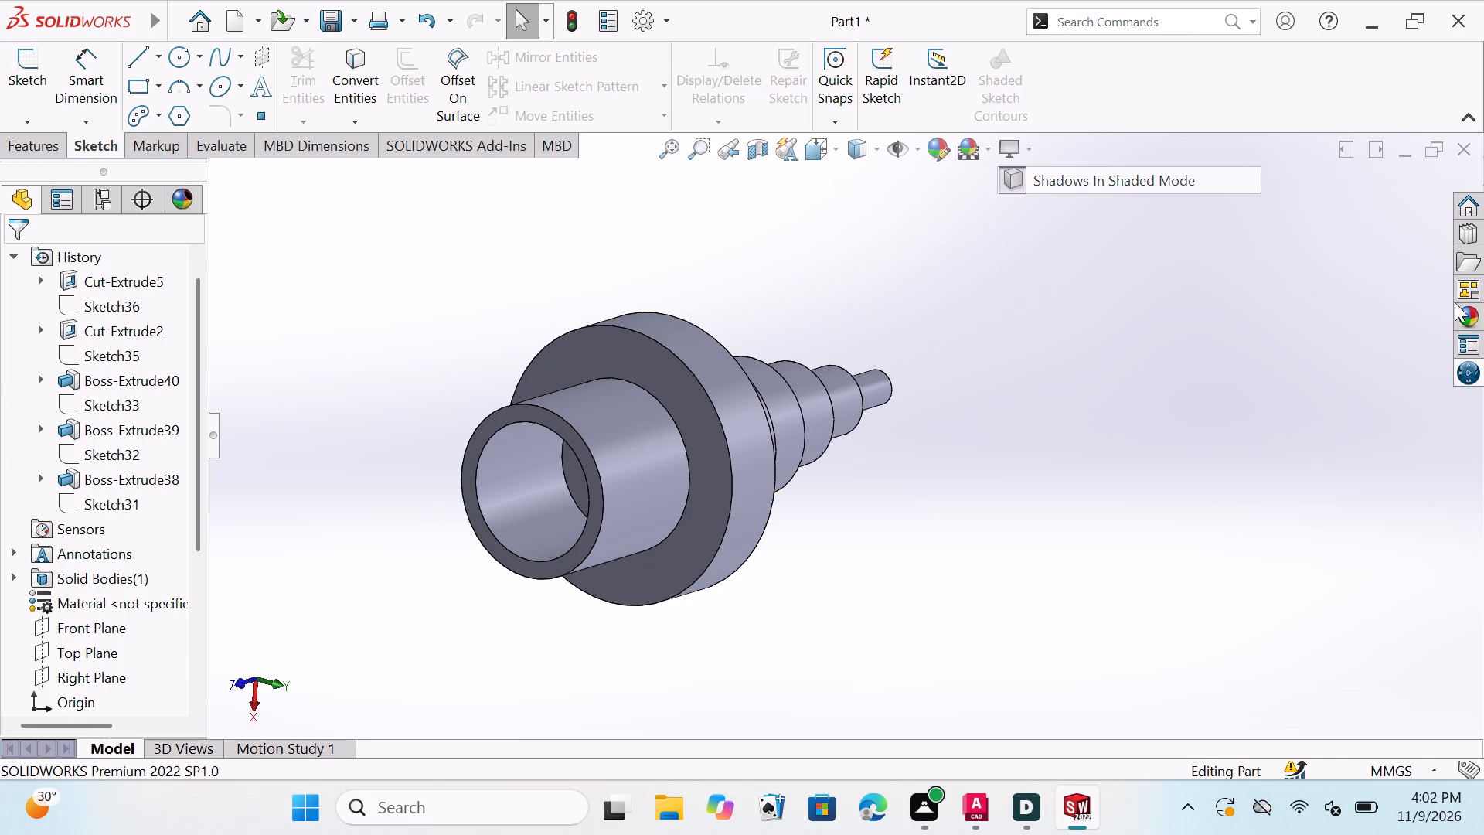
Browse the Metal appearances in the appearance library and pick out polished bronze.
click(1469, 318)
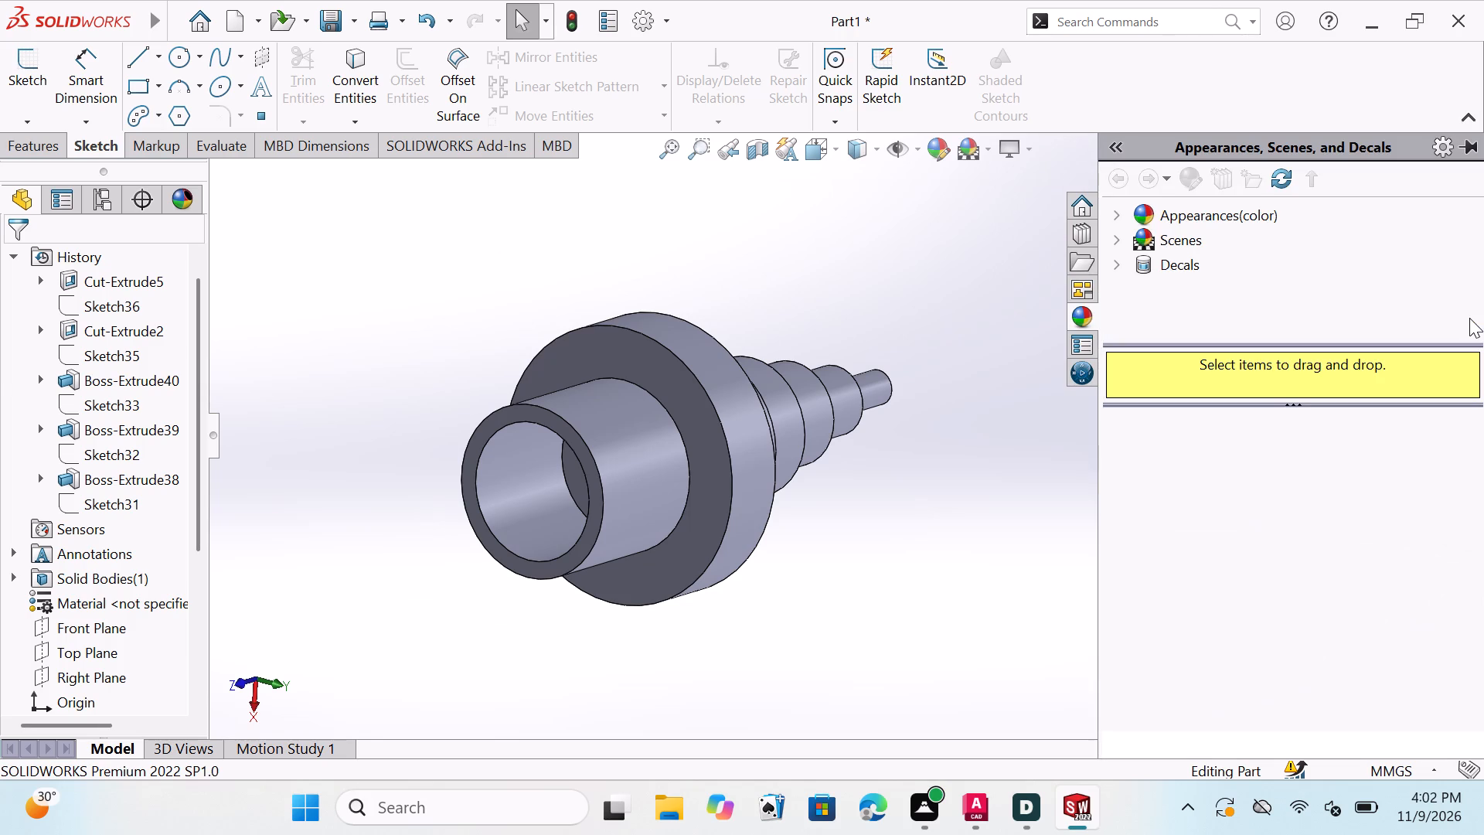
click(1166, 213)
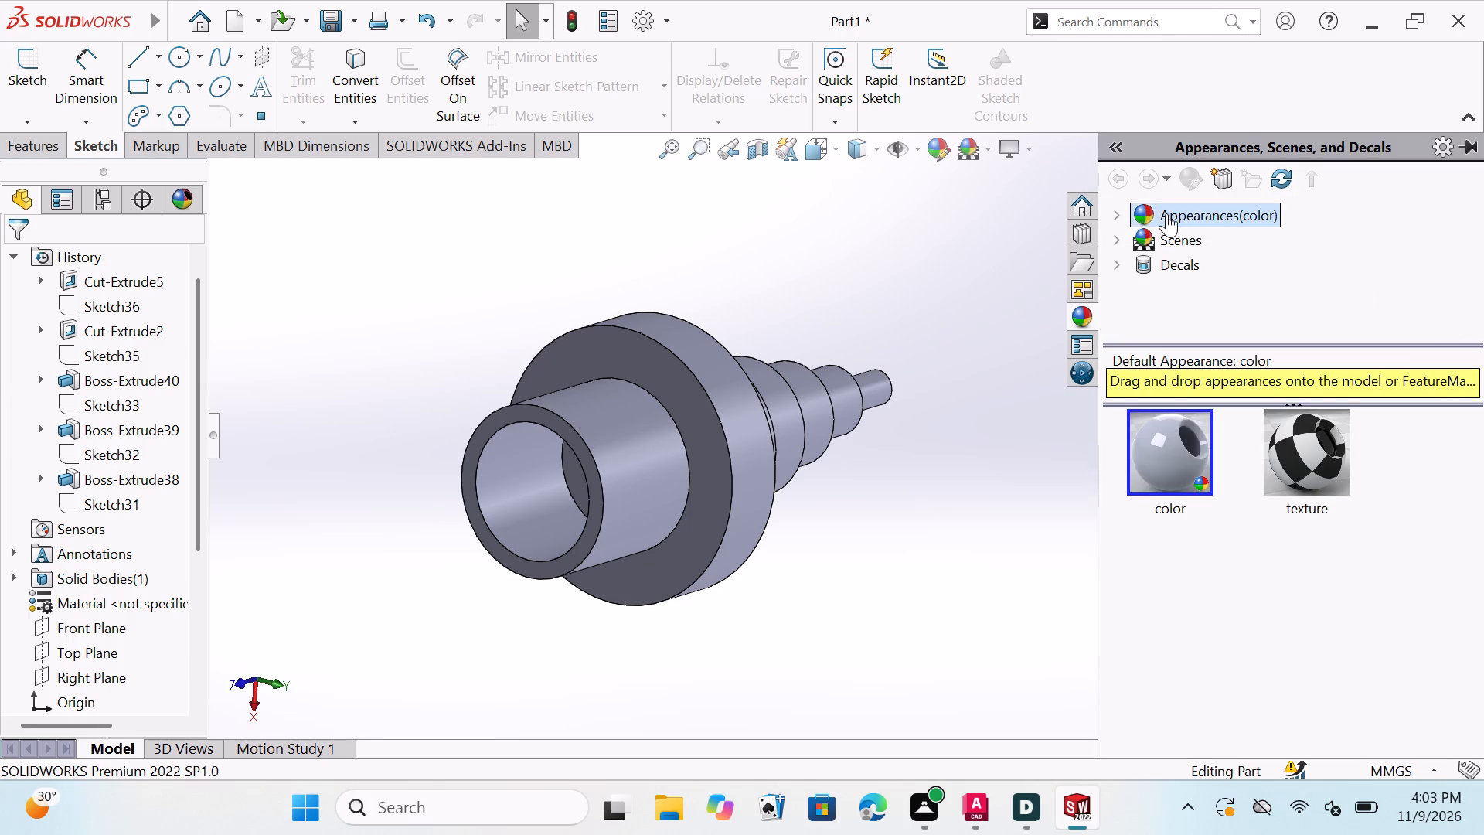
double_click(1200, 482)
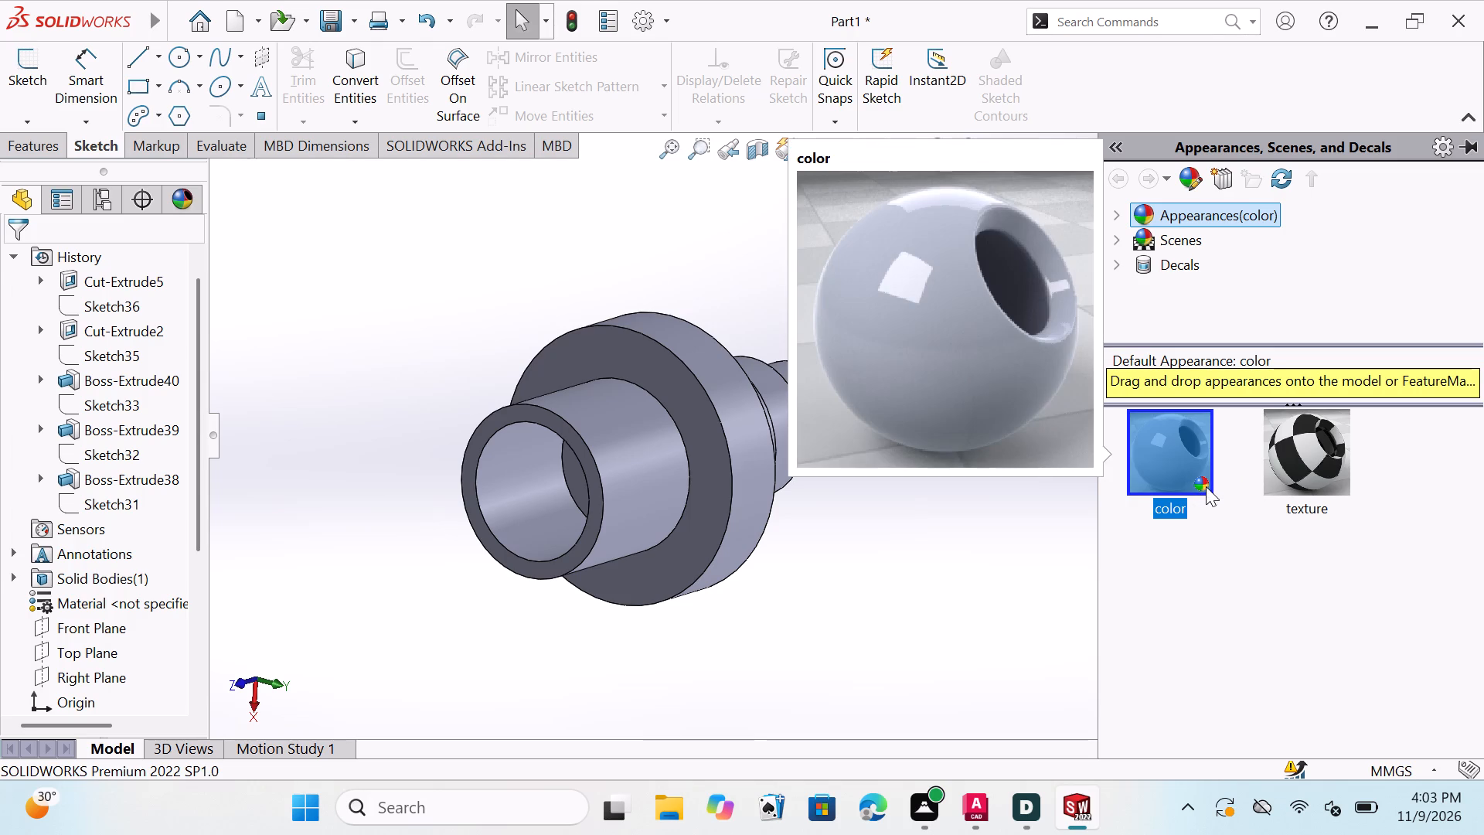
drag(1116, 222, 1130, 218)
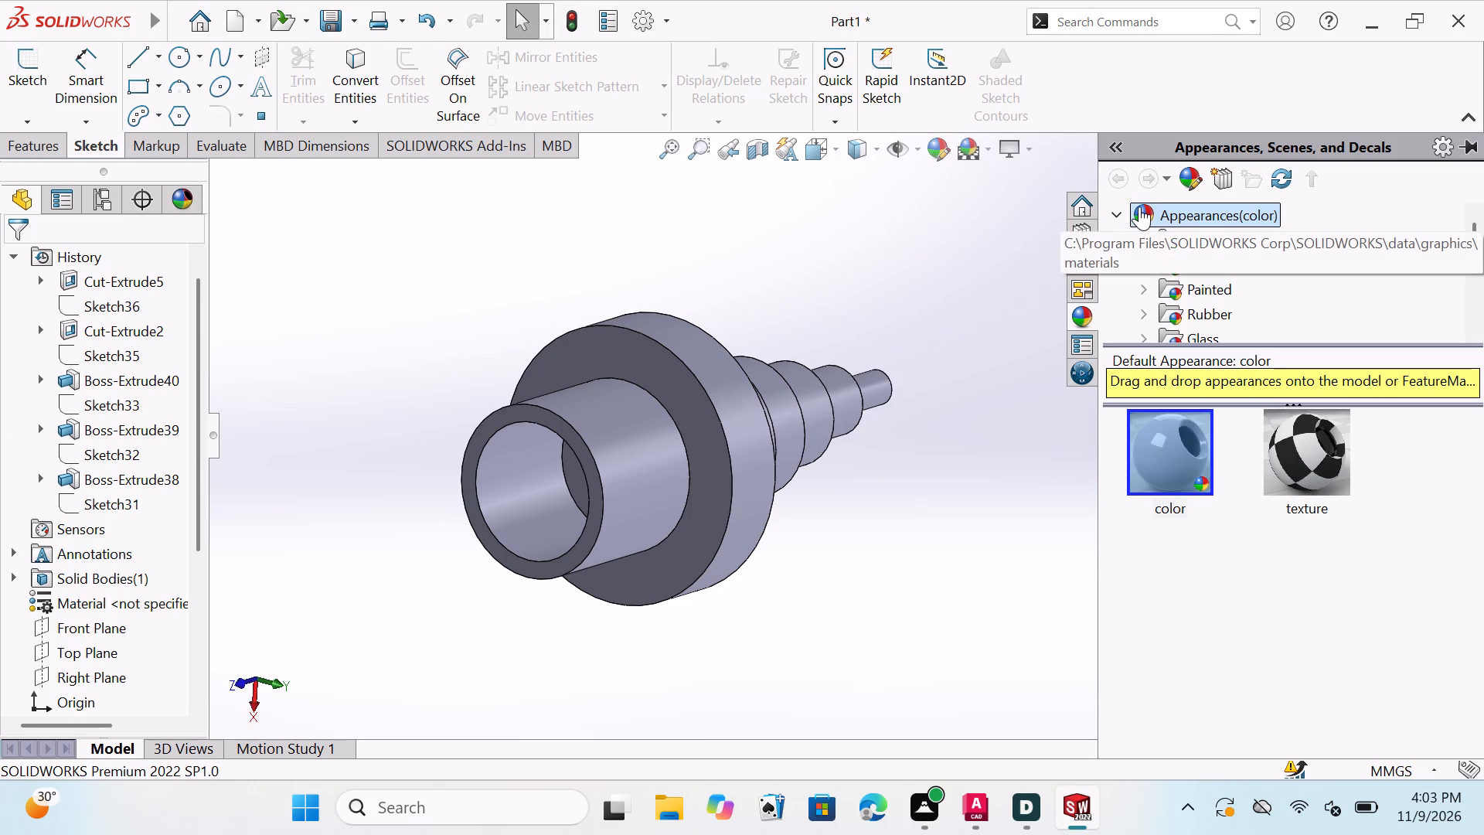
click(1200, 261)
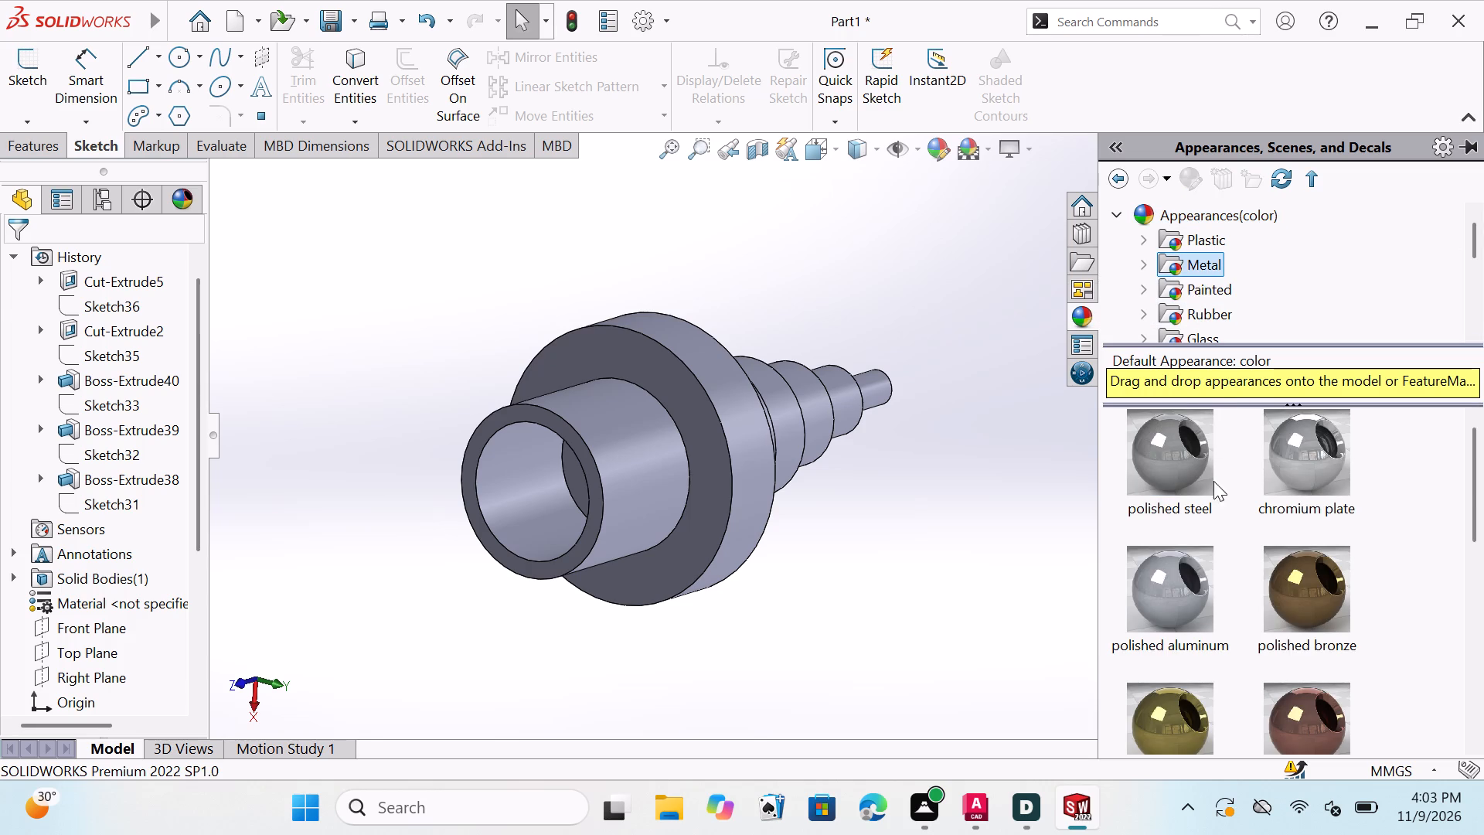
scroll(1222, 502, down, 1)
scroll(1222, 503, up, 2)
scroll(1228, 534, down, 2)
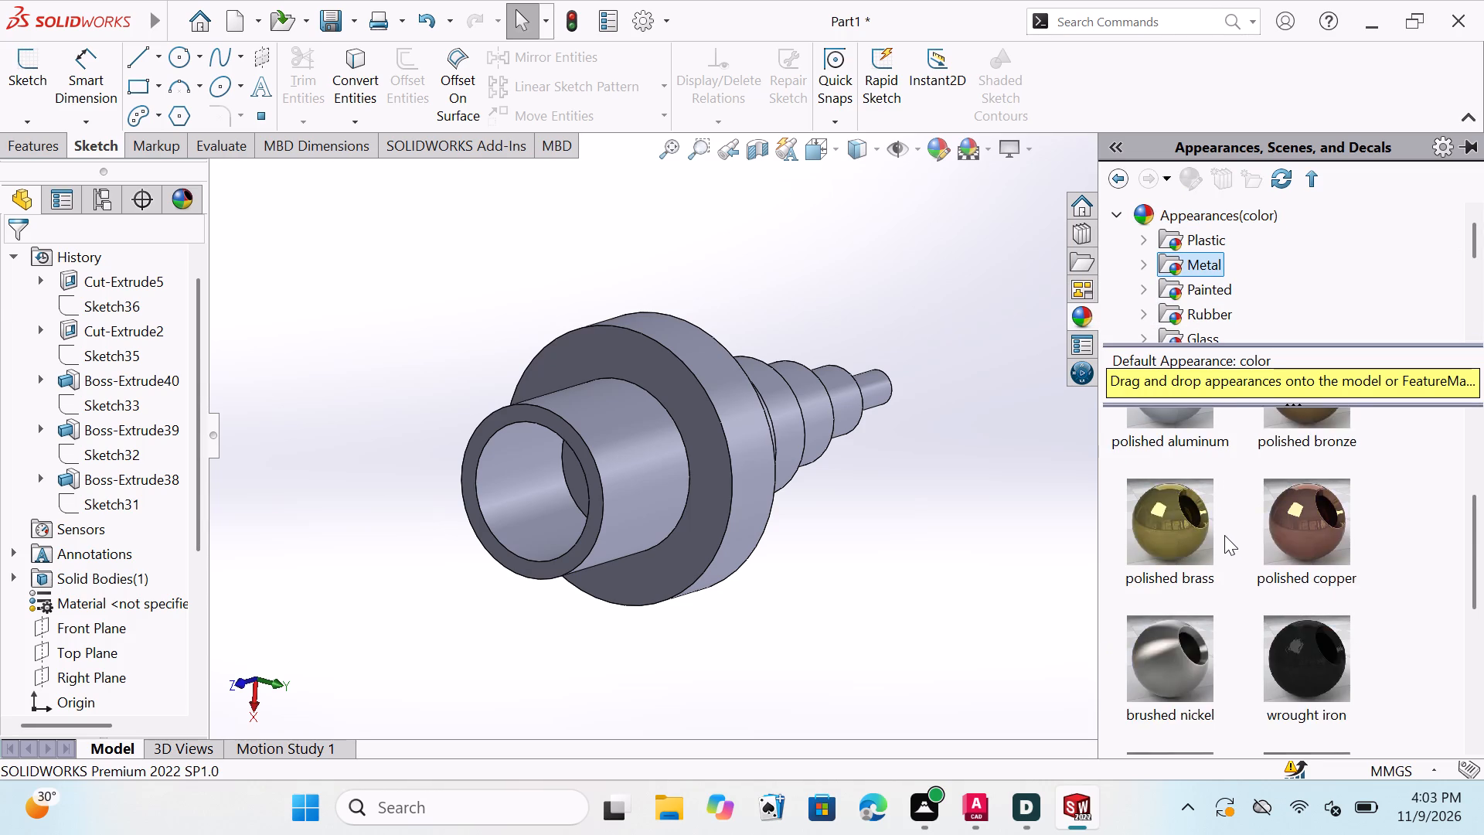
scroll(1231, 601, up, 2)
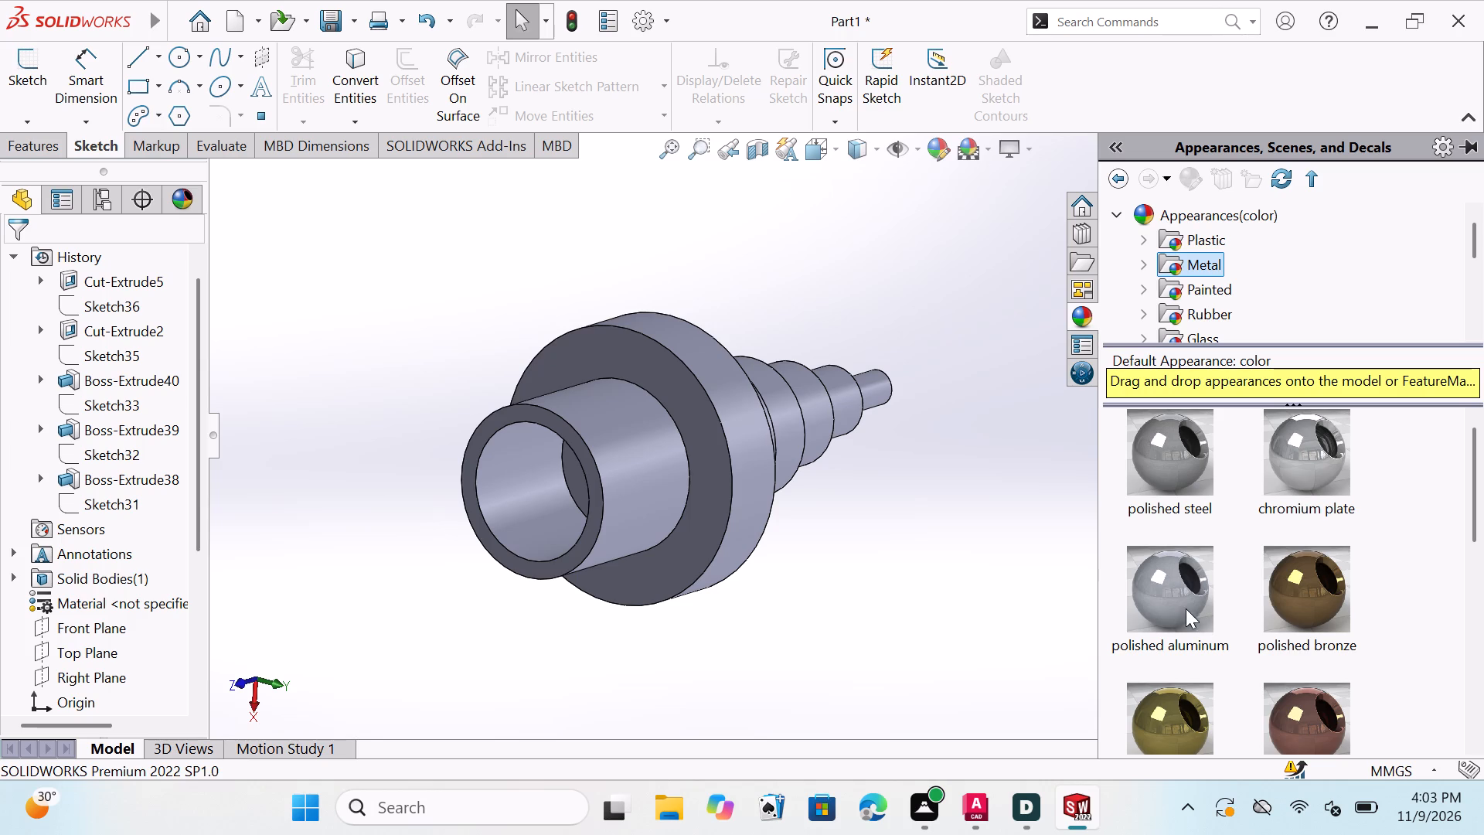
click(1302, 592)
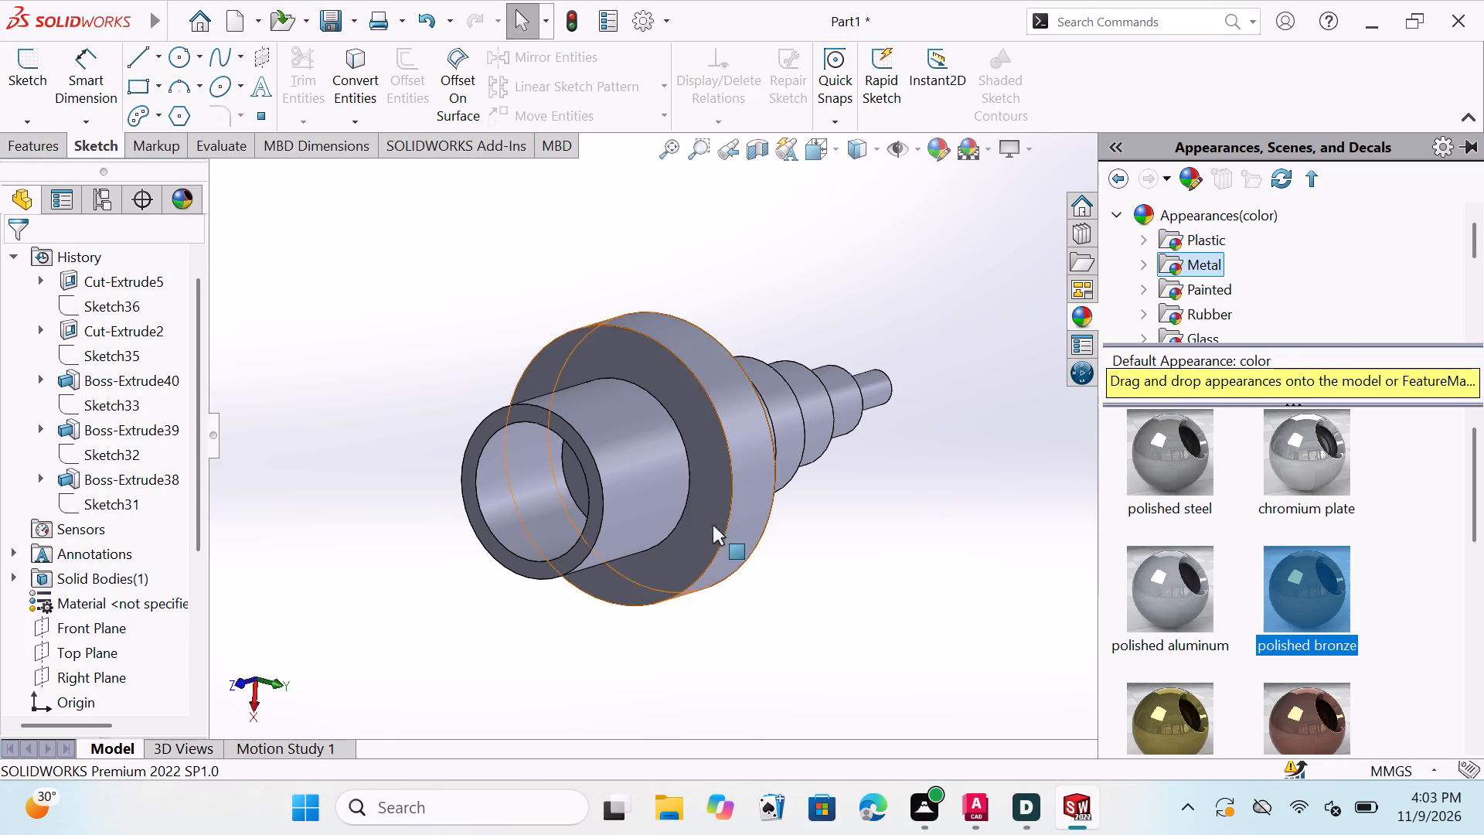
click(332, 243)
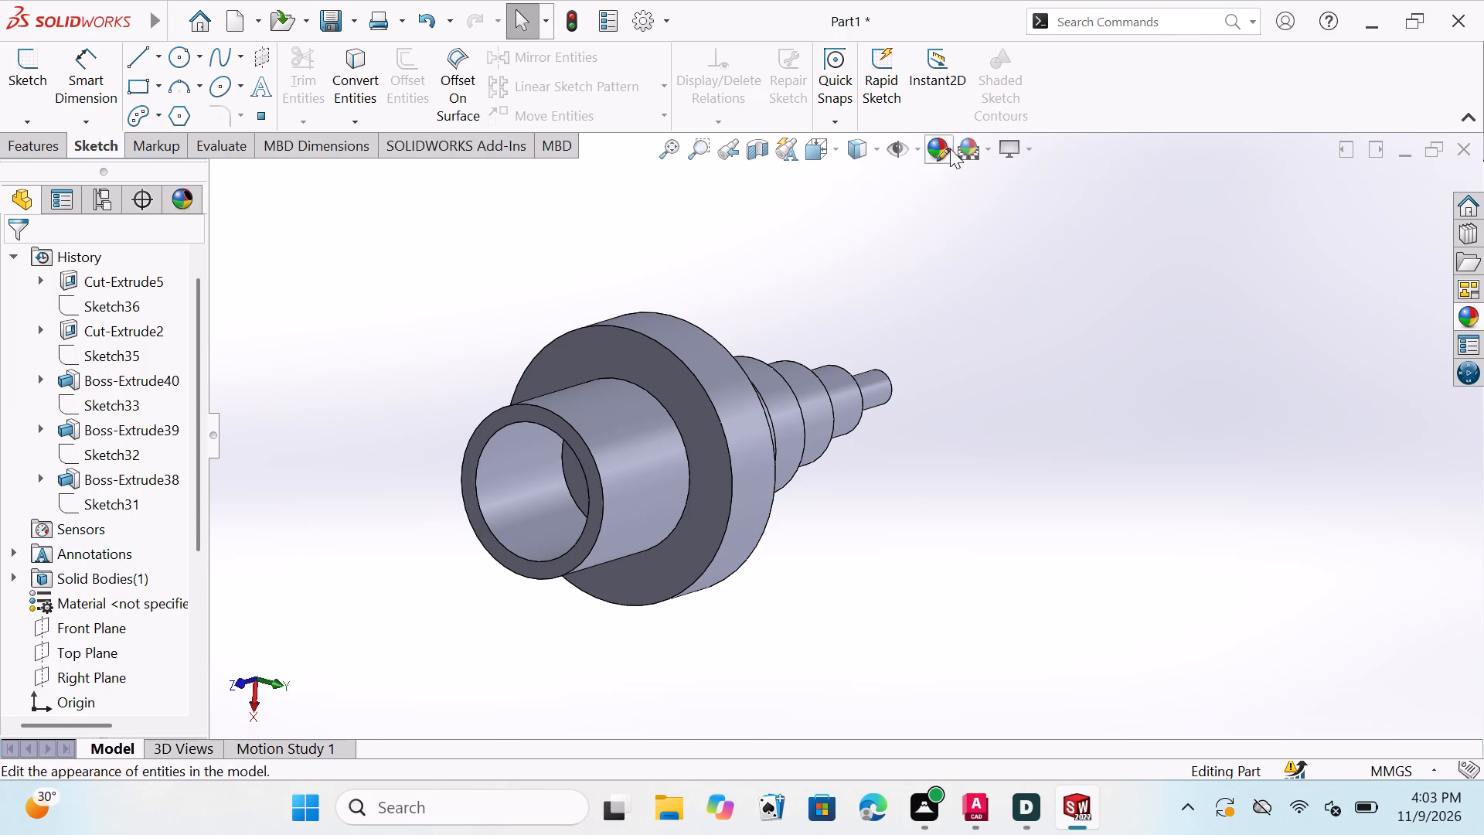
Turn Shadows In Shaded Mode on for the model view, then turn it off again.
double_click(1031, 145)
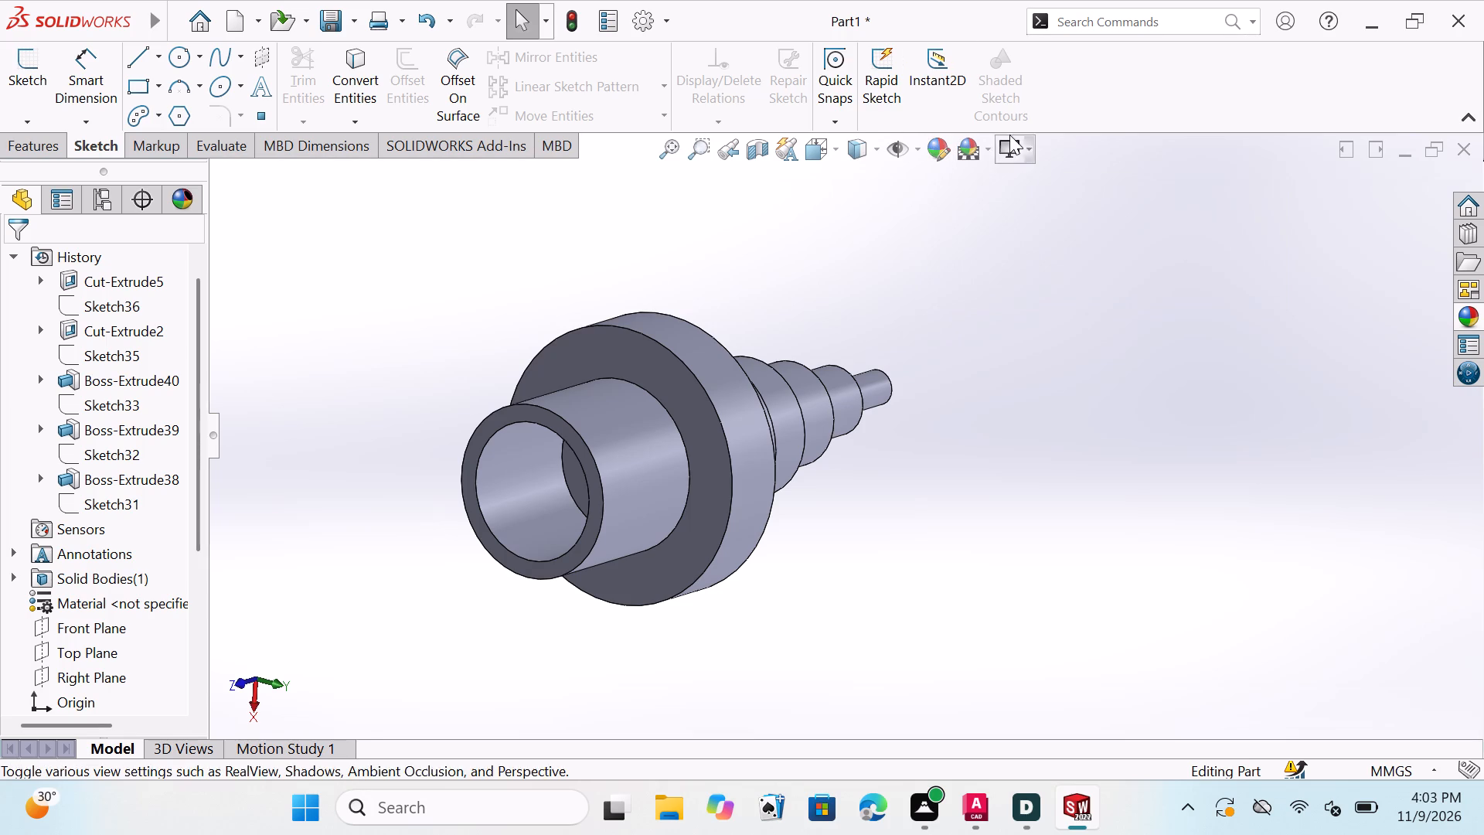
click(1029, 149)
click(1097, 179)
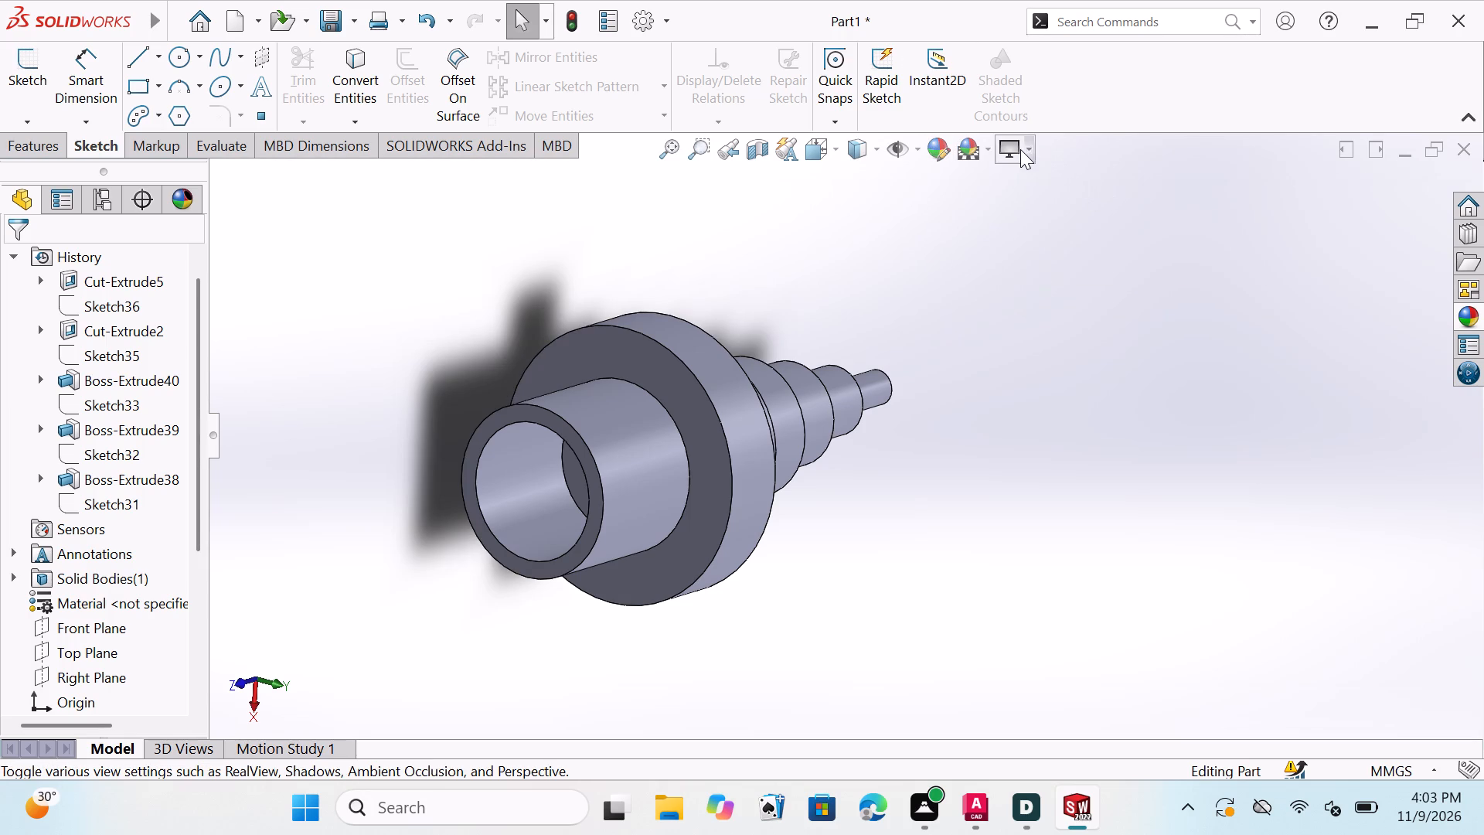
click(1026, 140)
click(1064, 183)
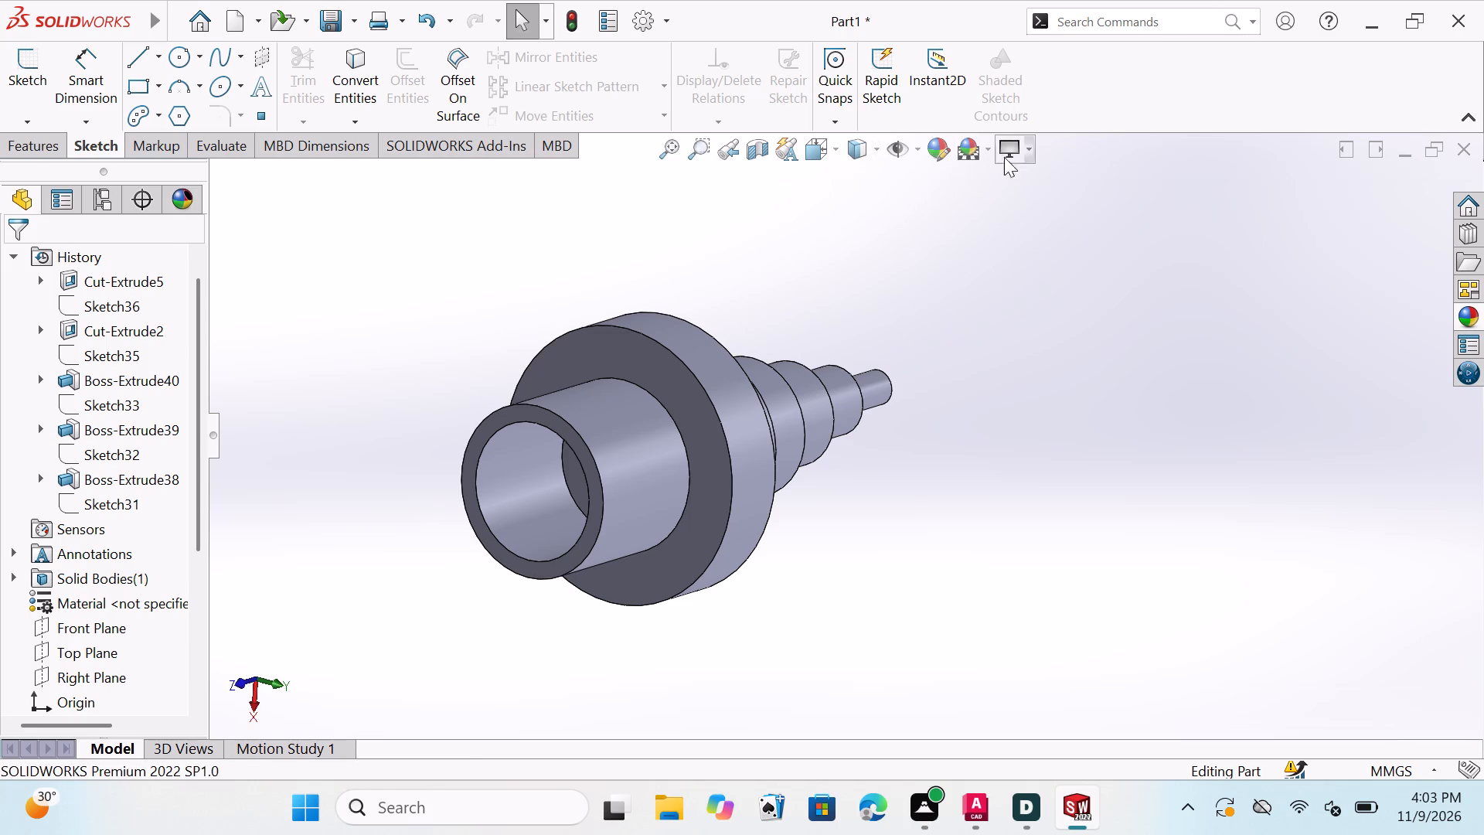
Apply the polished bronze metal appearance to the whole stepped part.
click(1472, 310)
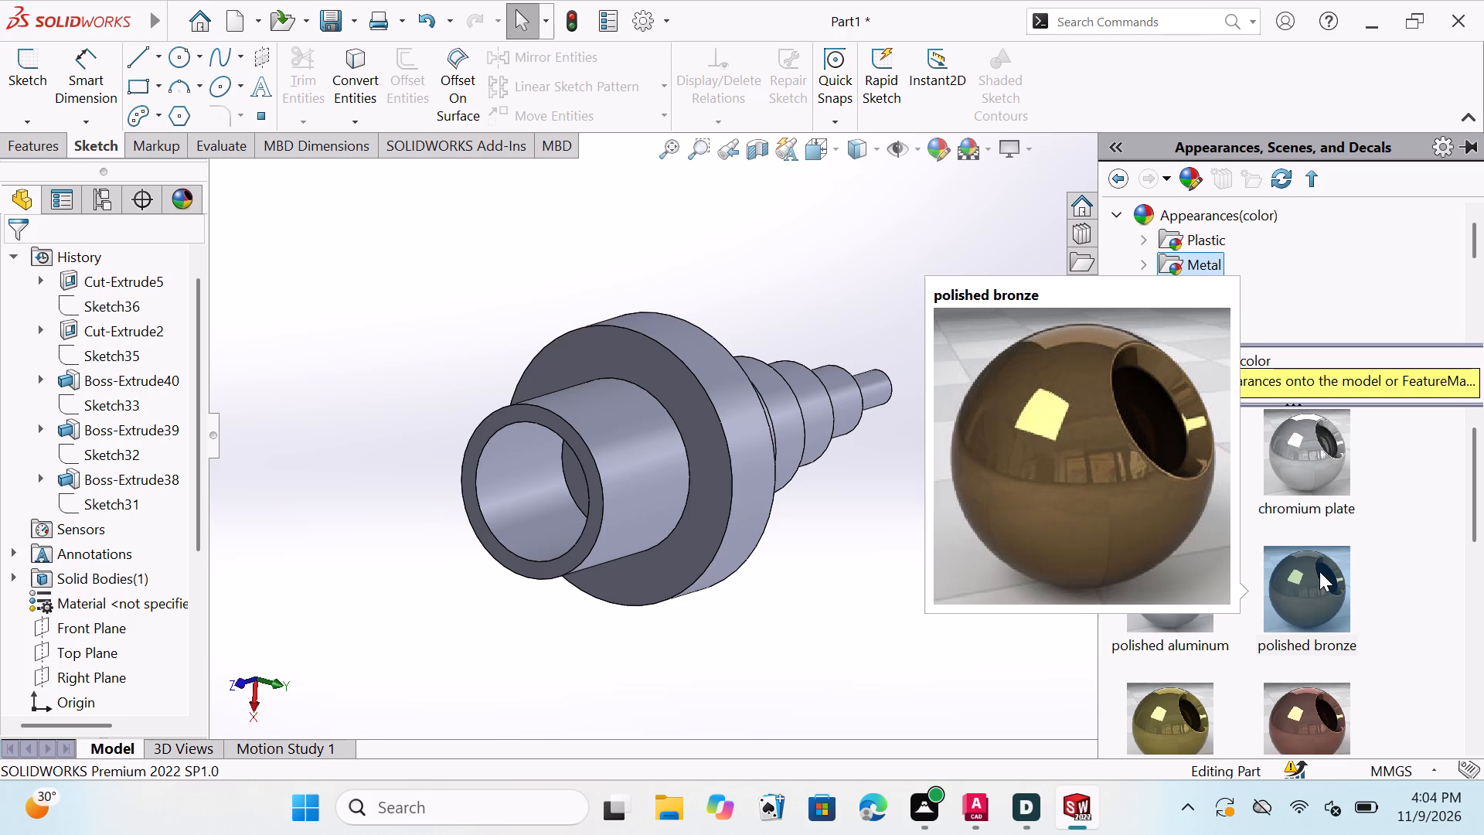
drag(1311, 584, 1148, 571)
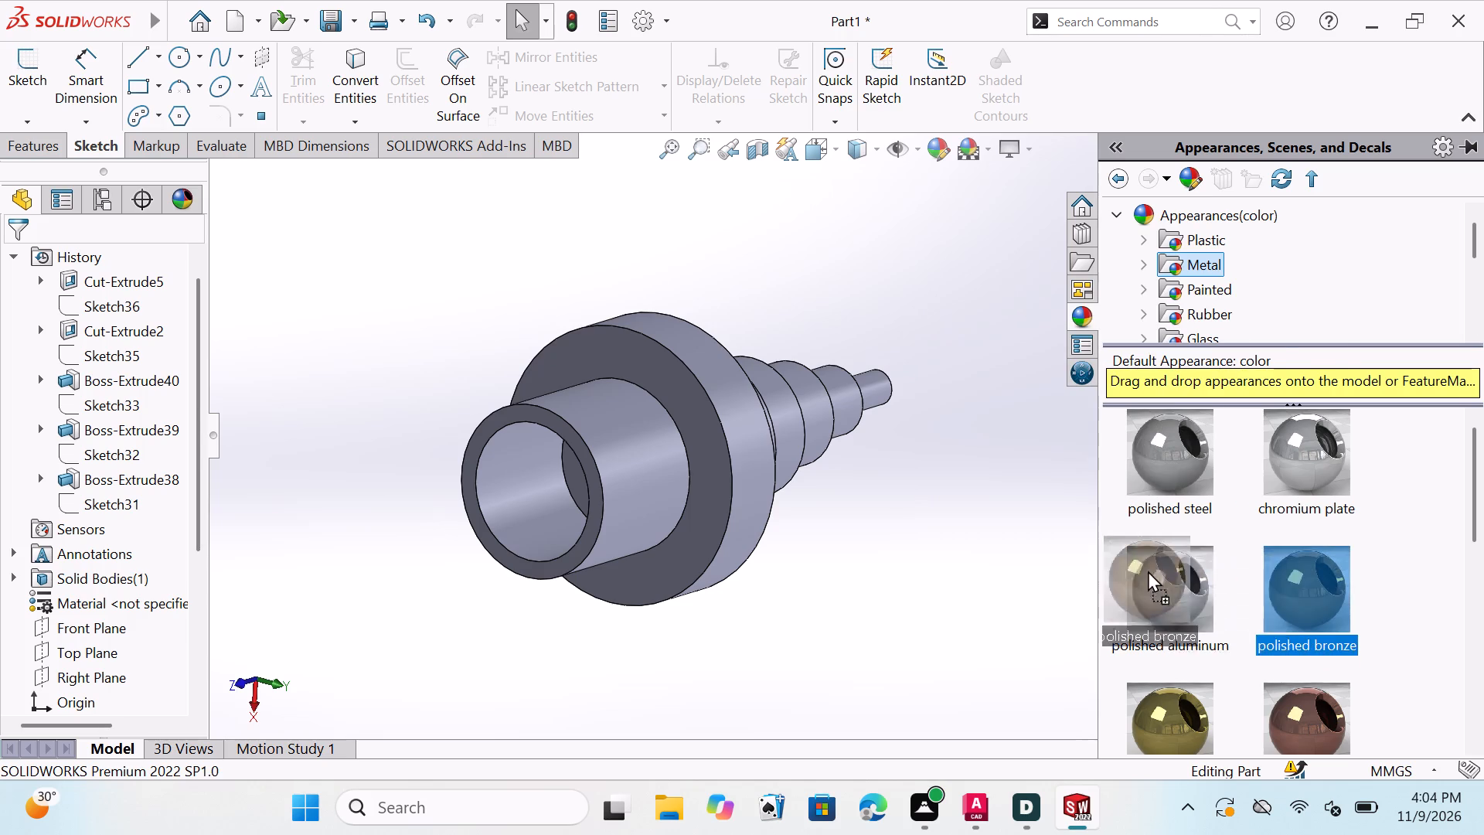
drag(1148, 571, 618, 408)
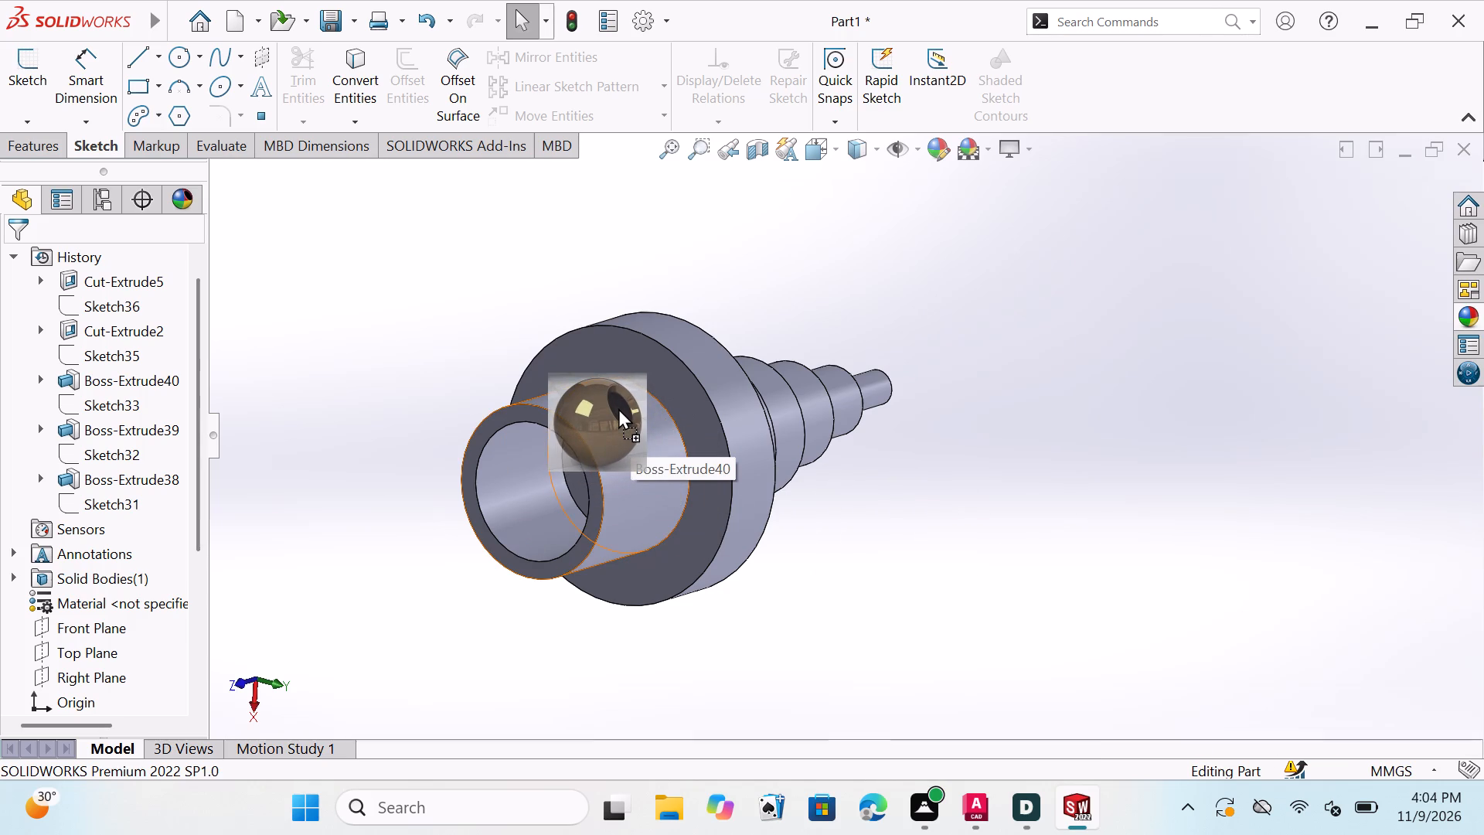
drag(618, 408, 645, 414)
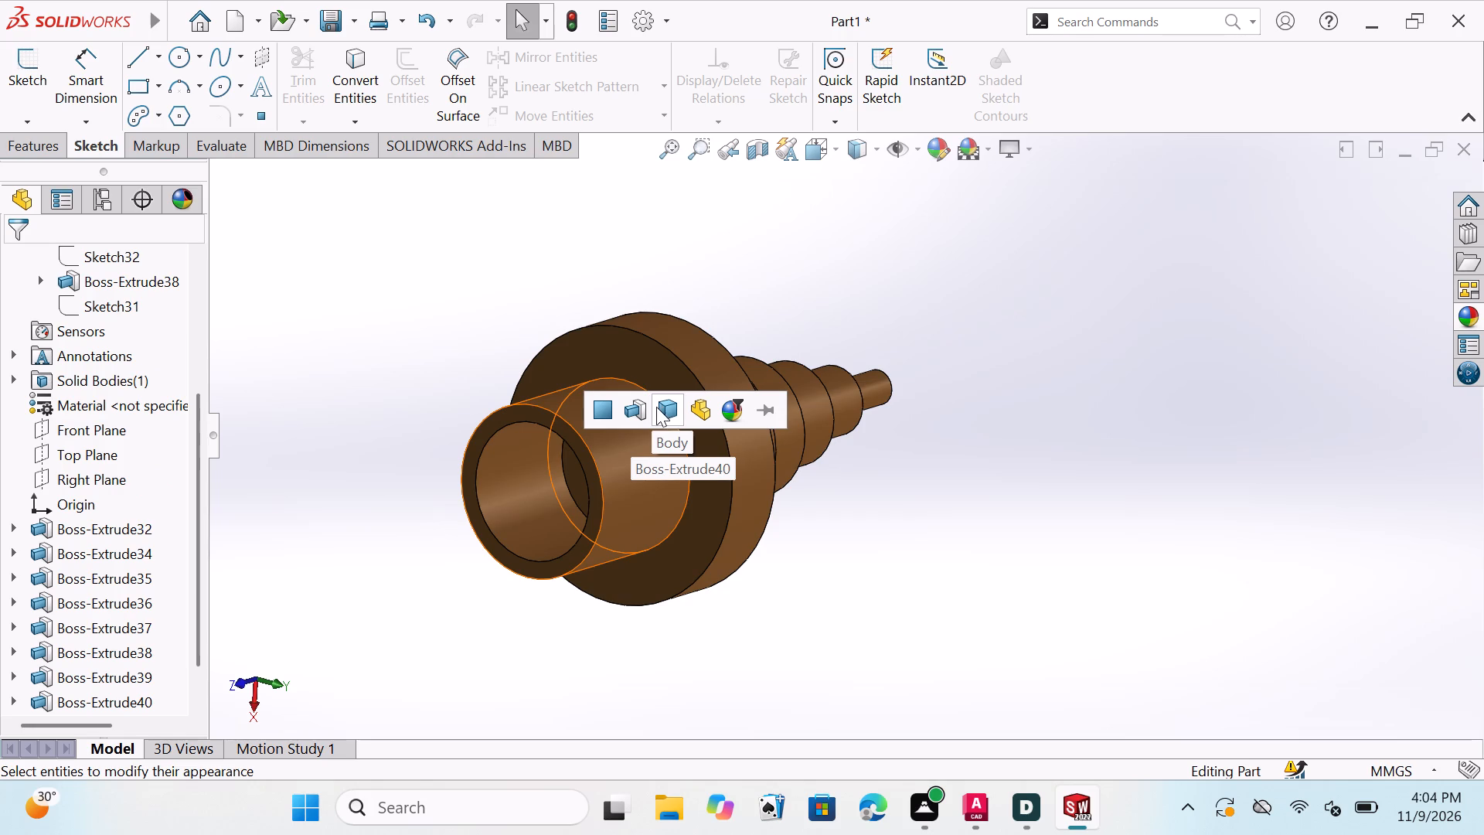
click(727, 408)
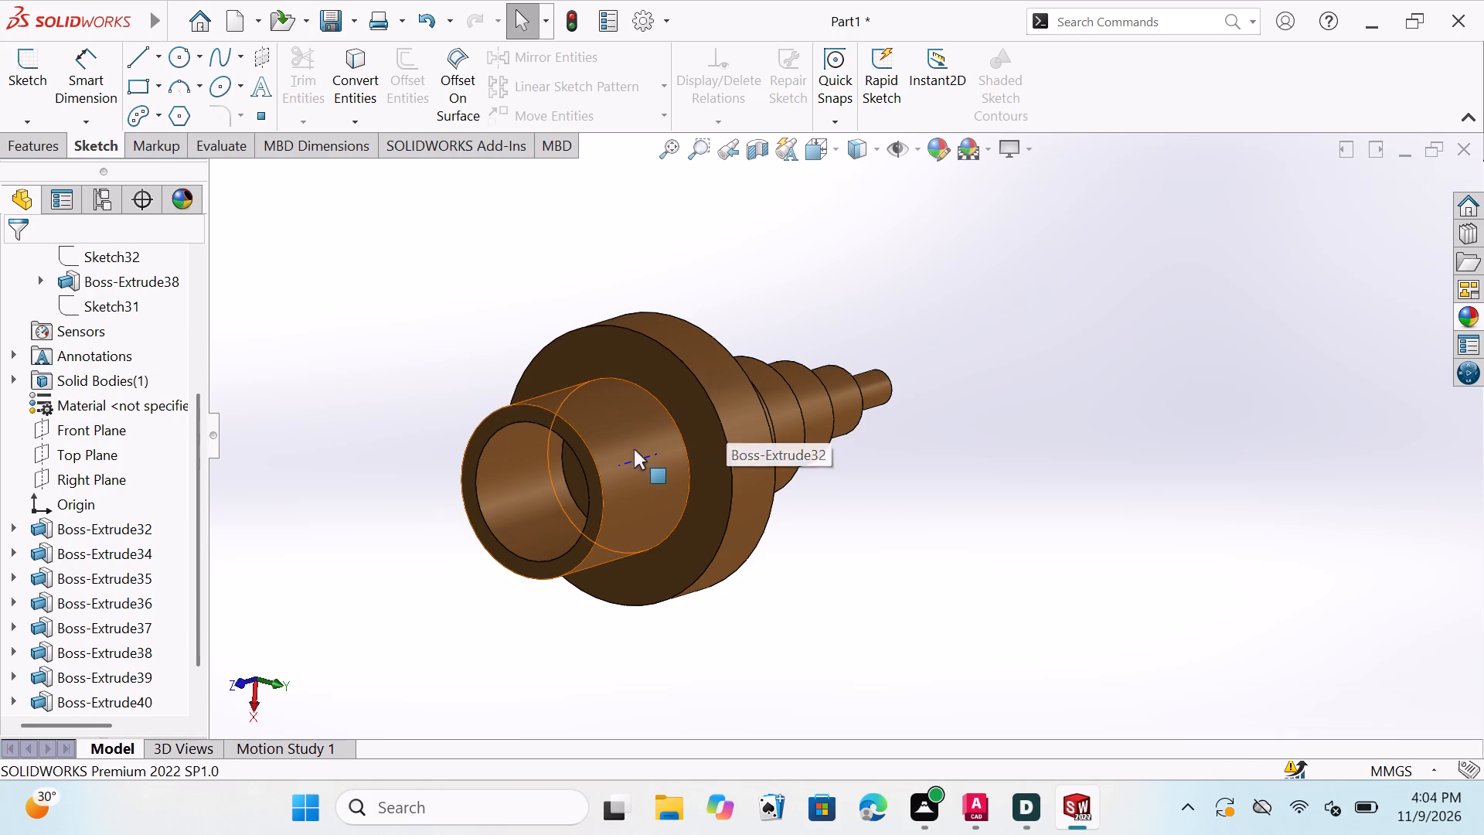
Examine the bronze finish on the stepped shaft, flange and hollow cylindrical end from several angles.
middle_drag(836, 426, 583, 492)
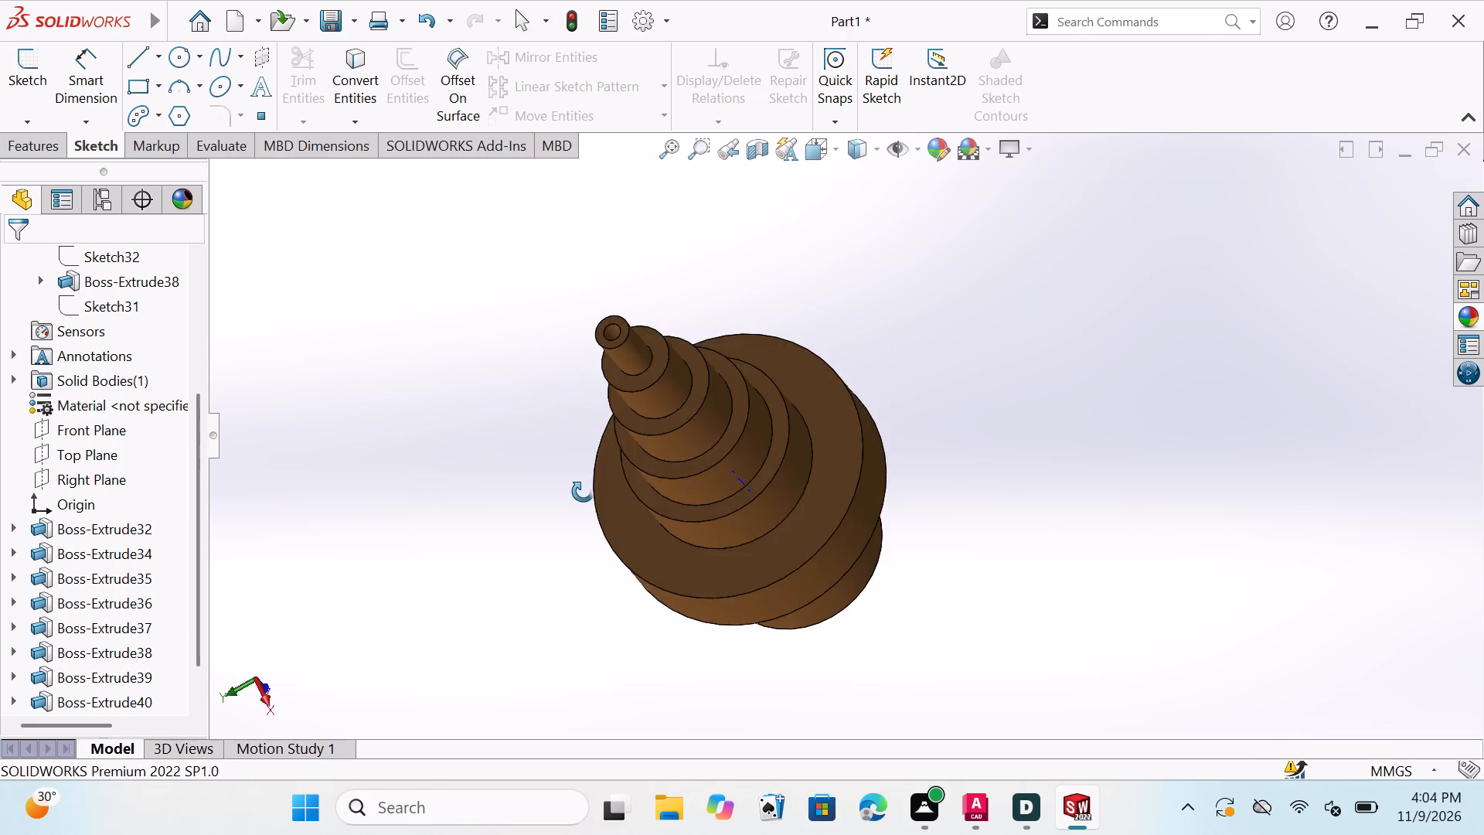
middle_drag(583, 492, 674, 554)
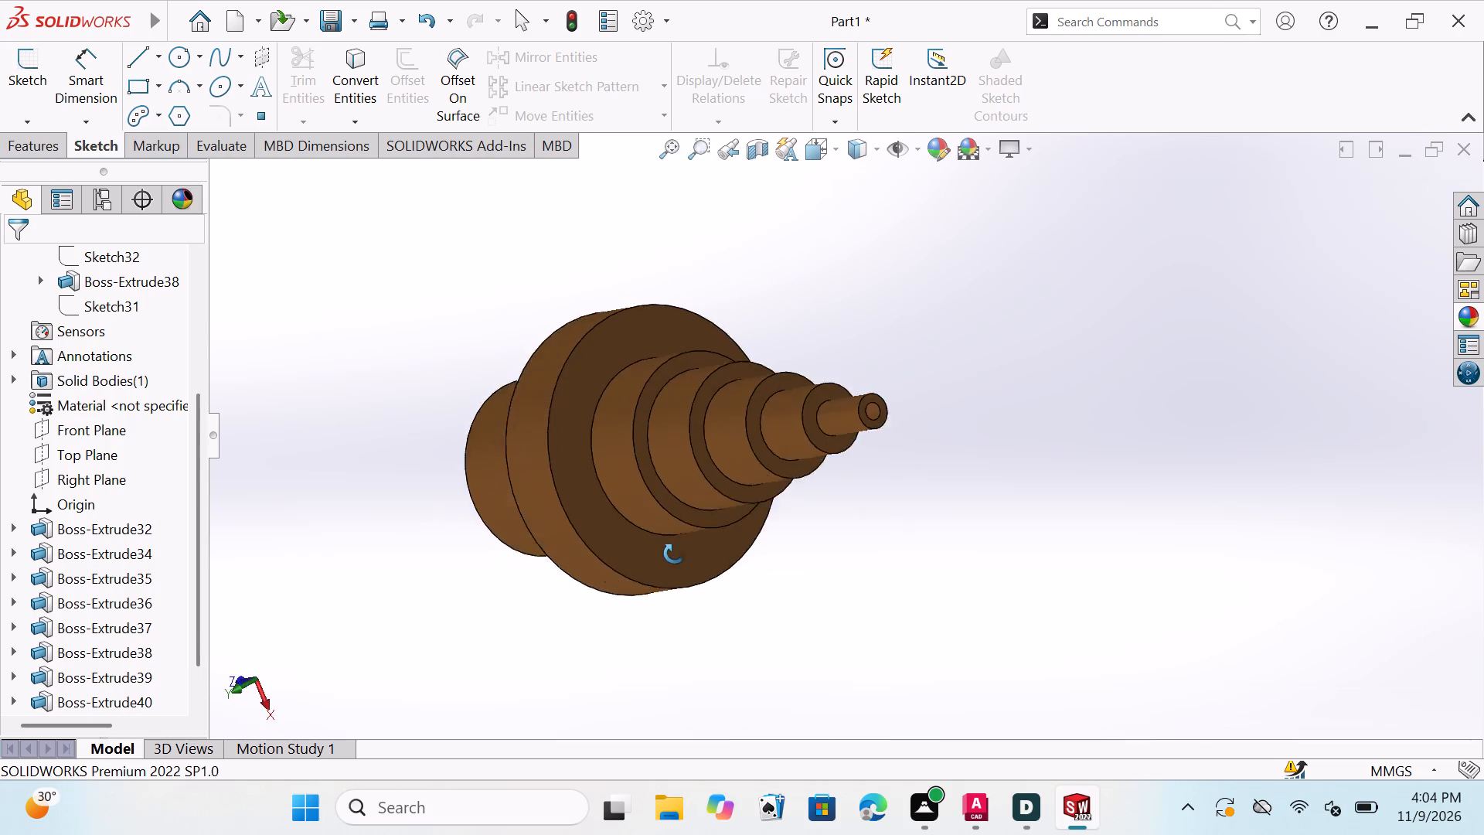
middle_drag(674, 554, 907, 492)
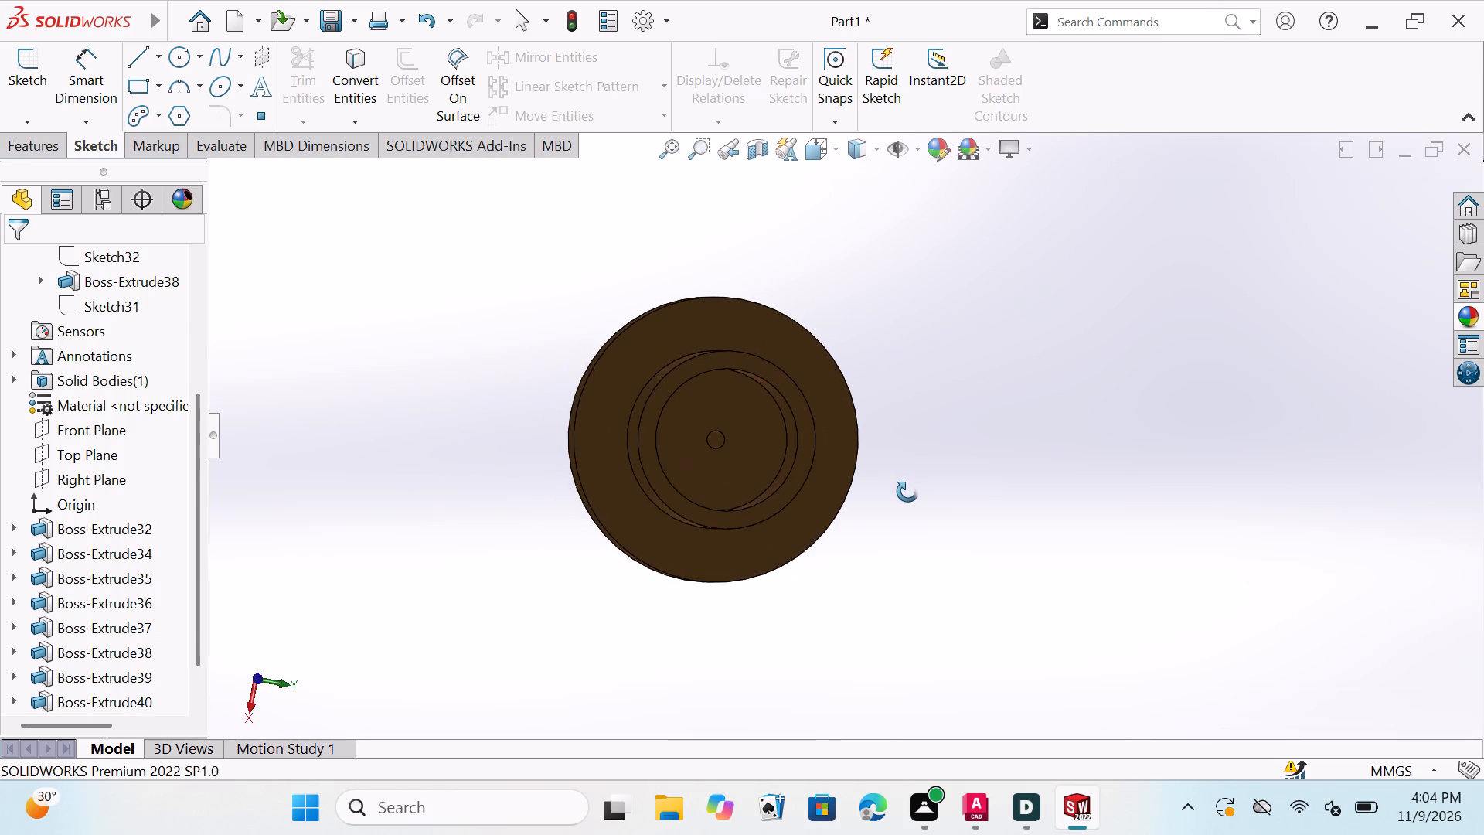
middle_drag(907, 492, 945, 441)
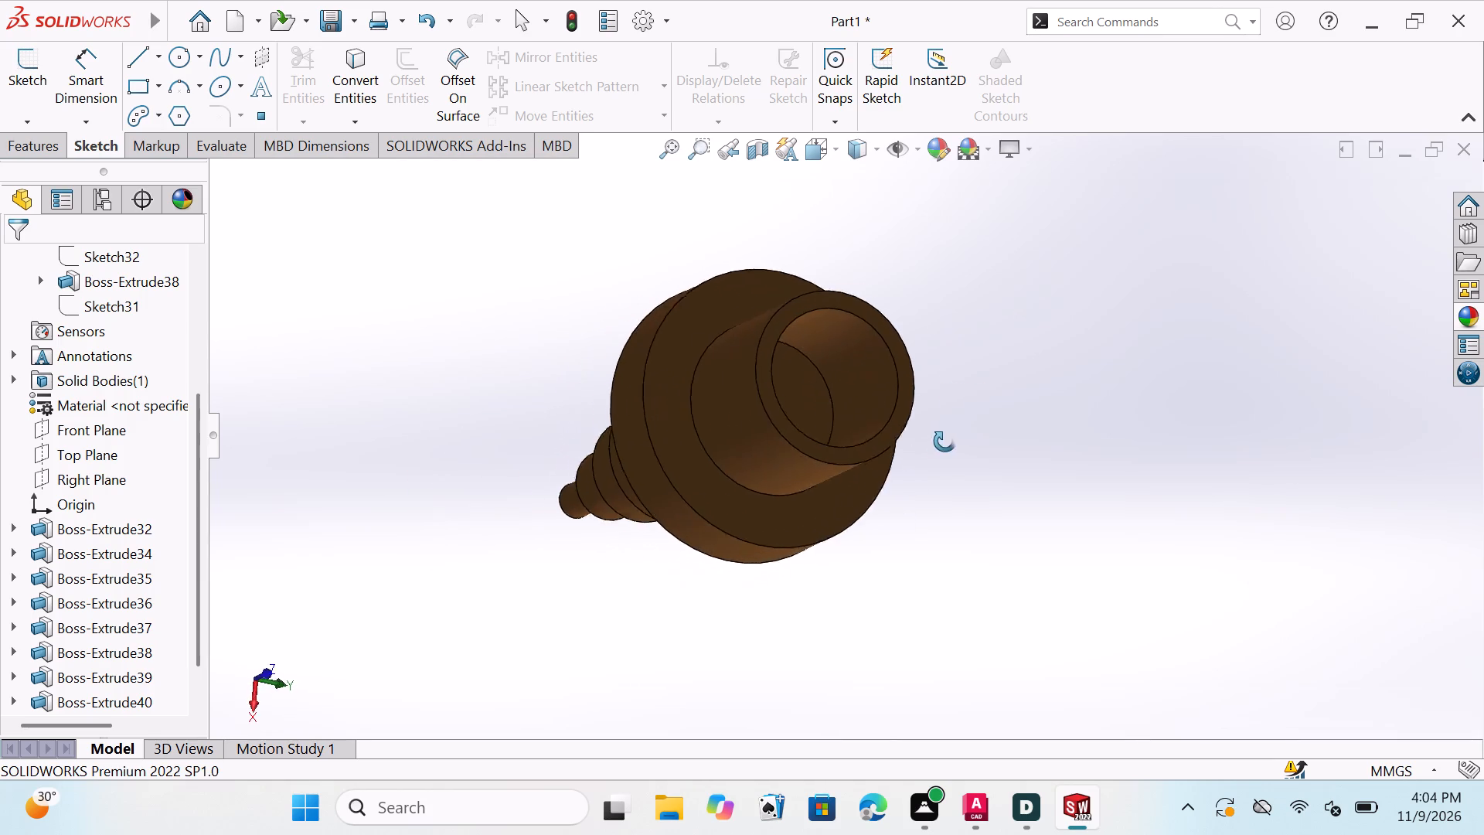
middle_drag(945, 441, 975, 426)
middle_drag(988, 430, 1407, 673)
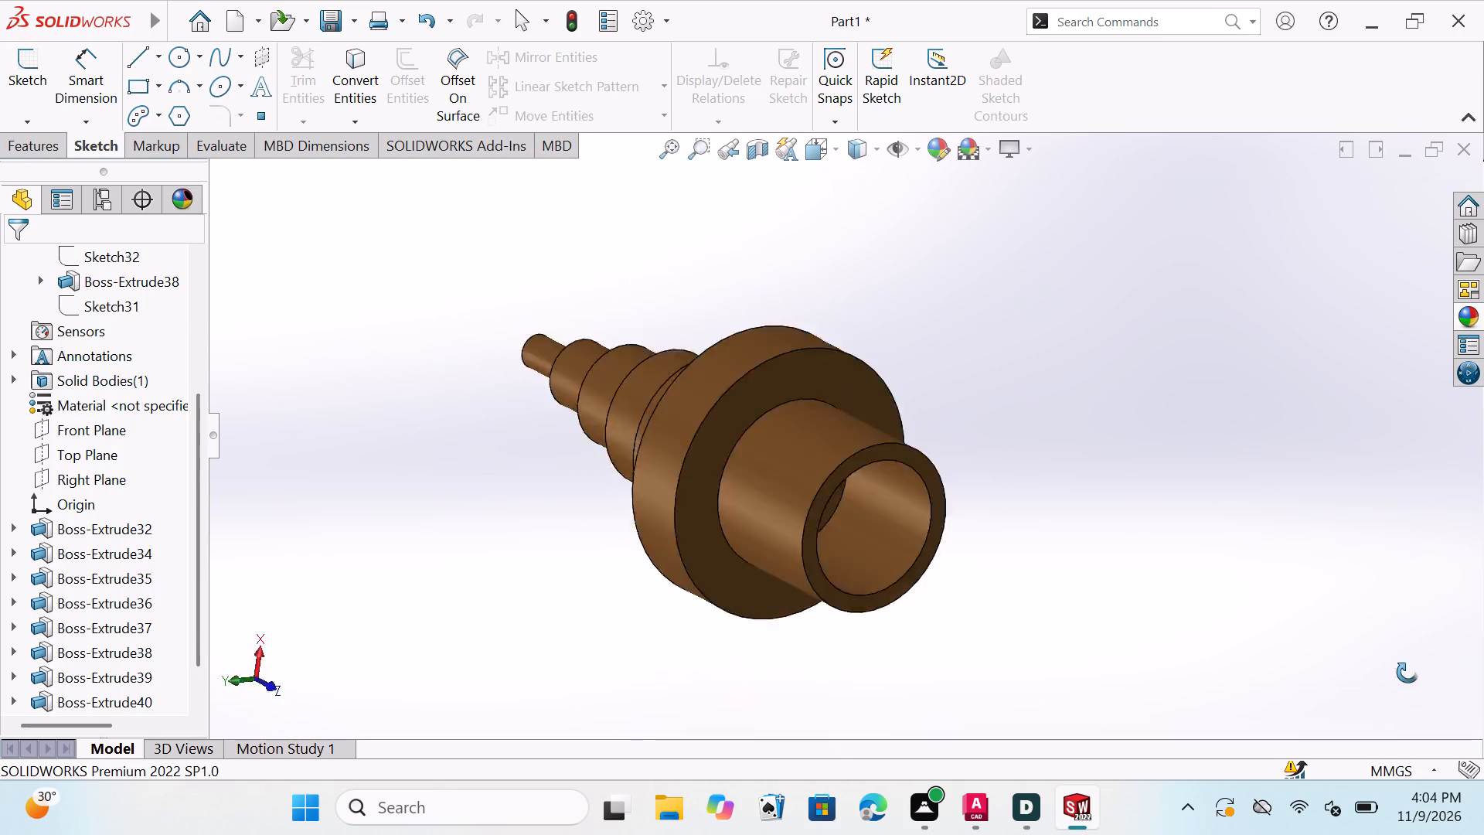
middle_drag(1407, 673, 851, 527)
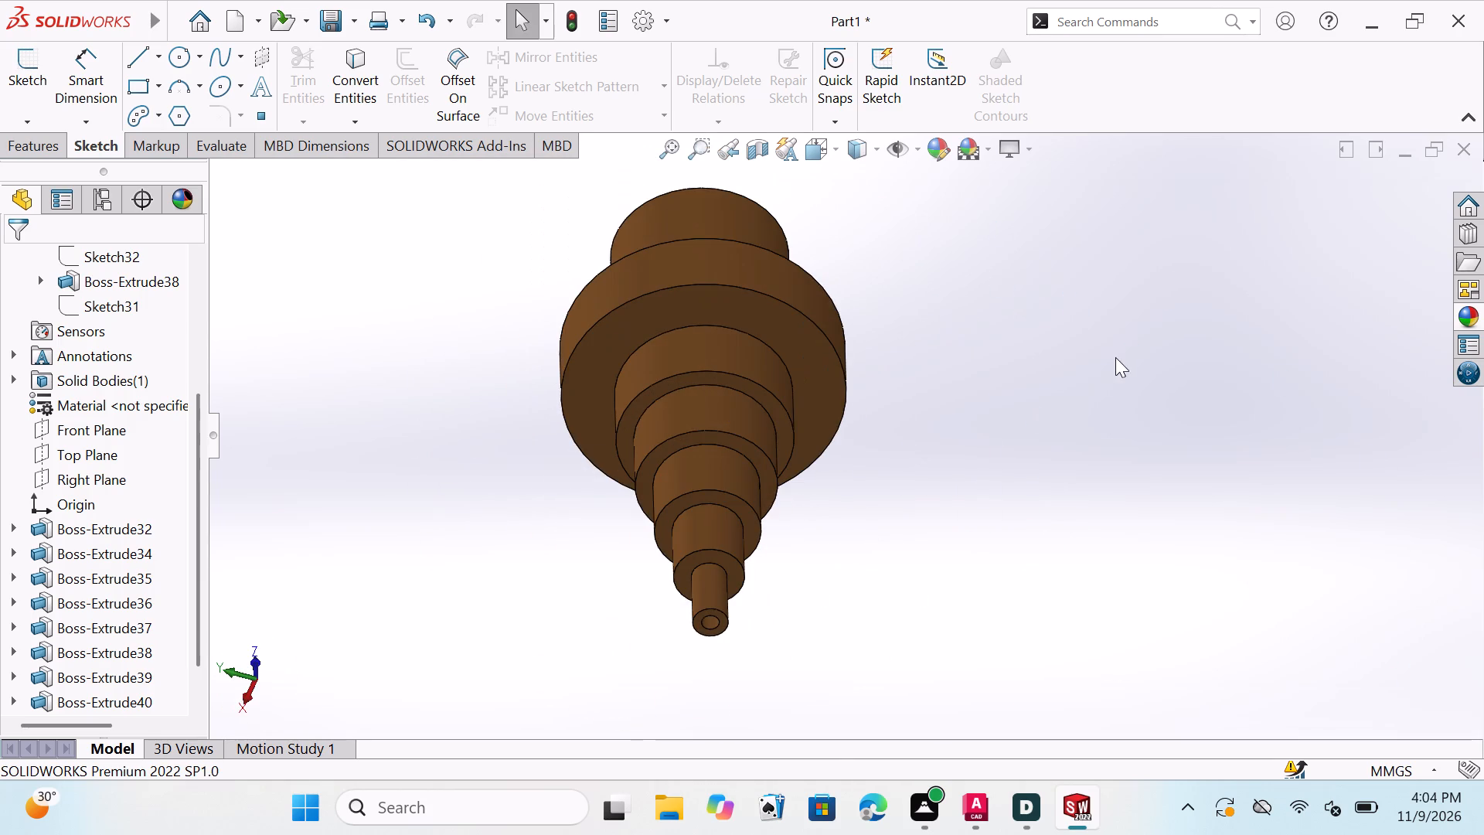
middle_drag(832, 496, 1002, 332)
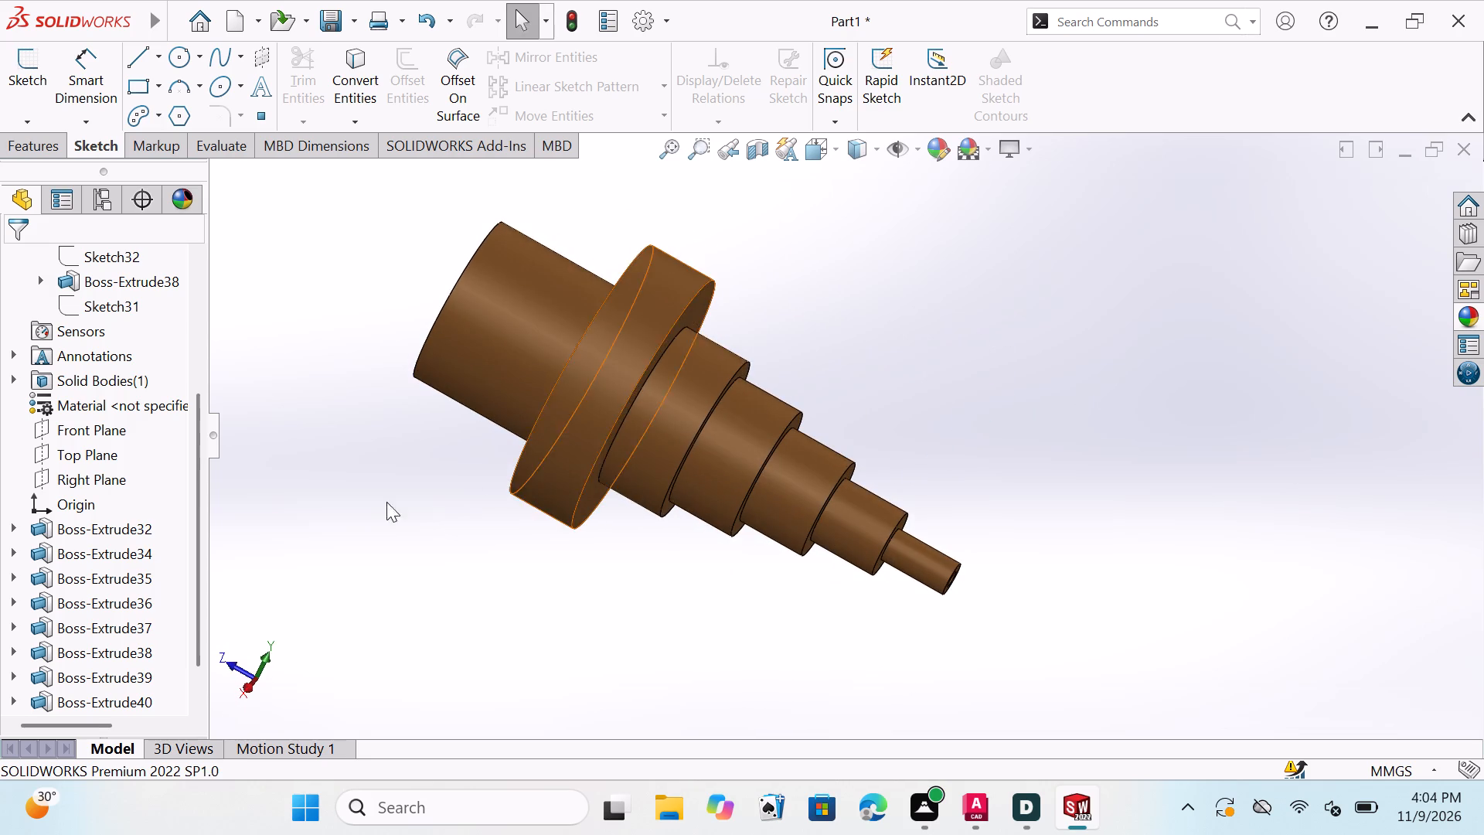
middle_drag(302, 475, 355, 650)
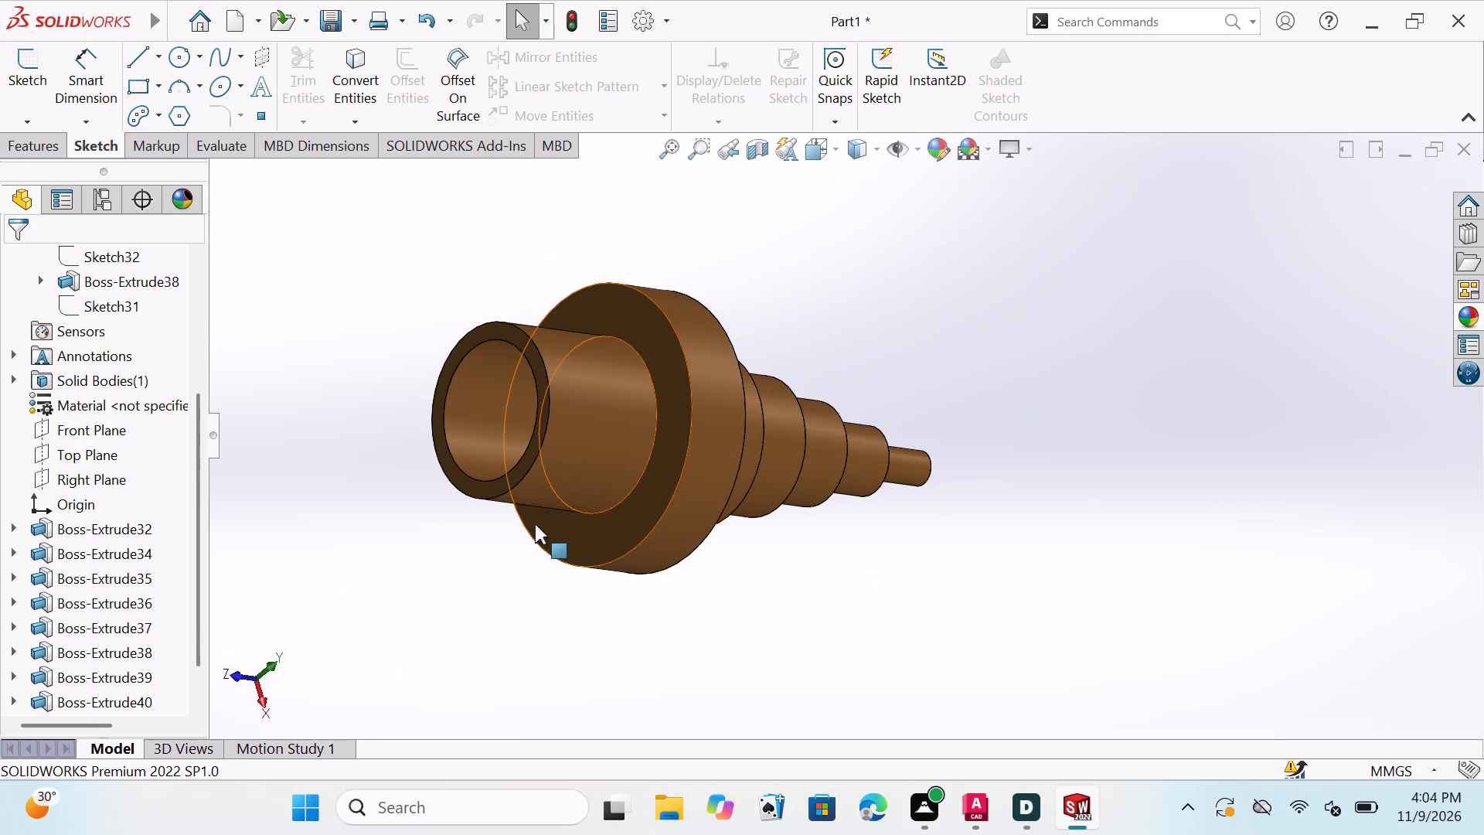
middle_drag(535, 524, 572, 665)
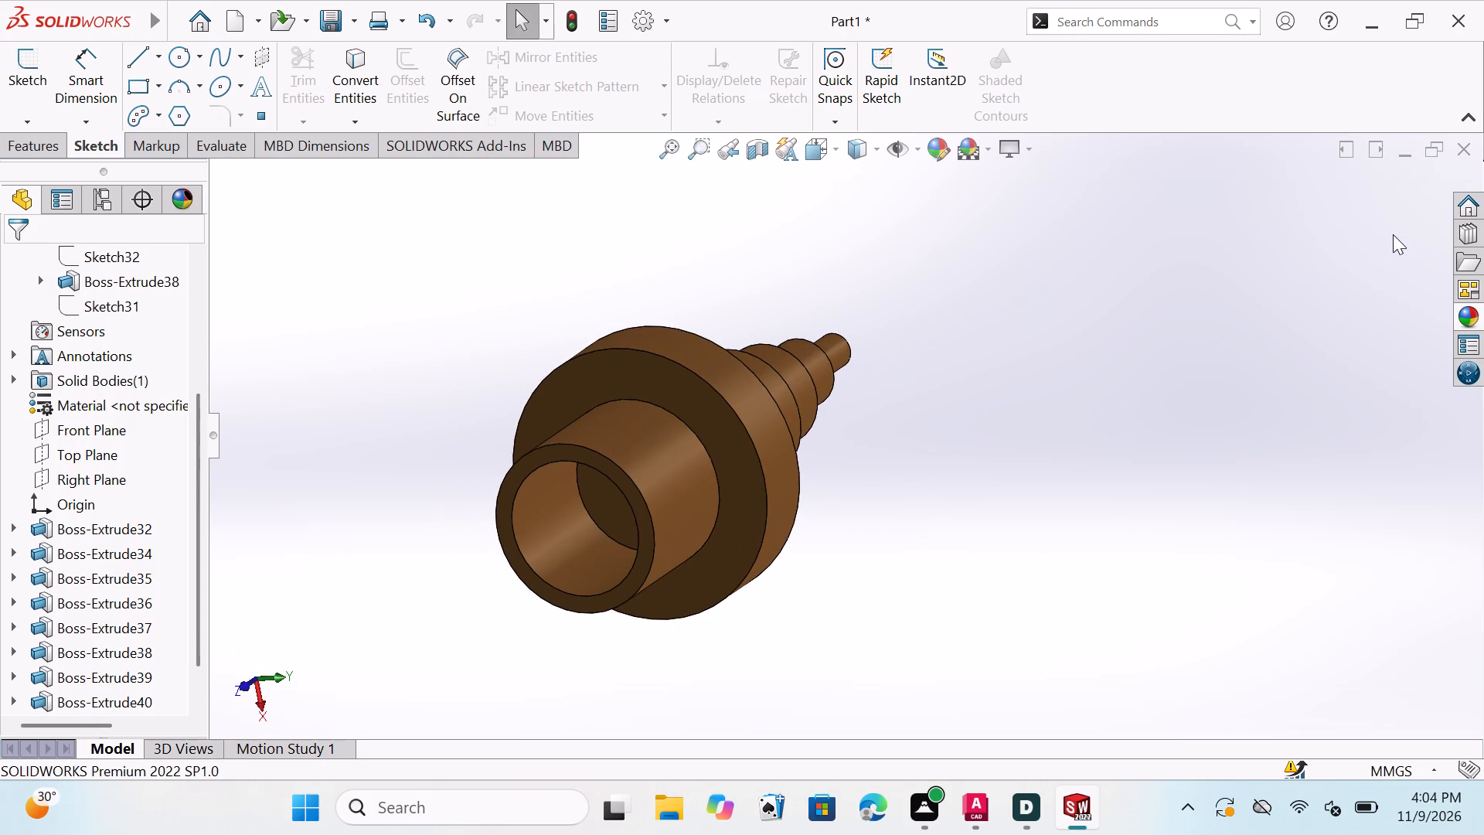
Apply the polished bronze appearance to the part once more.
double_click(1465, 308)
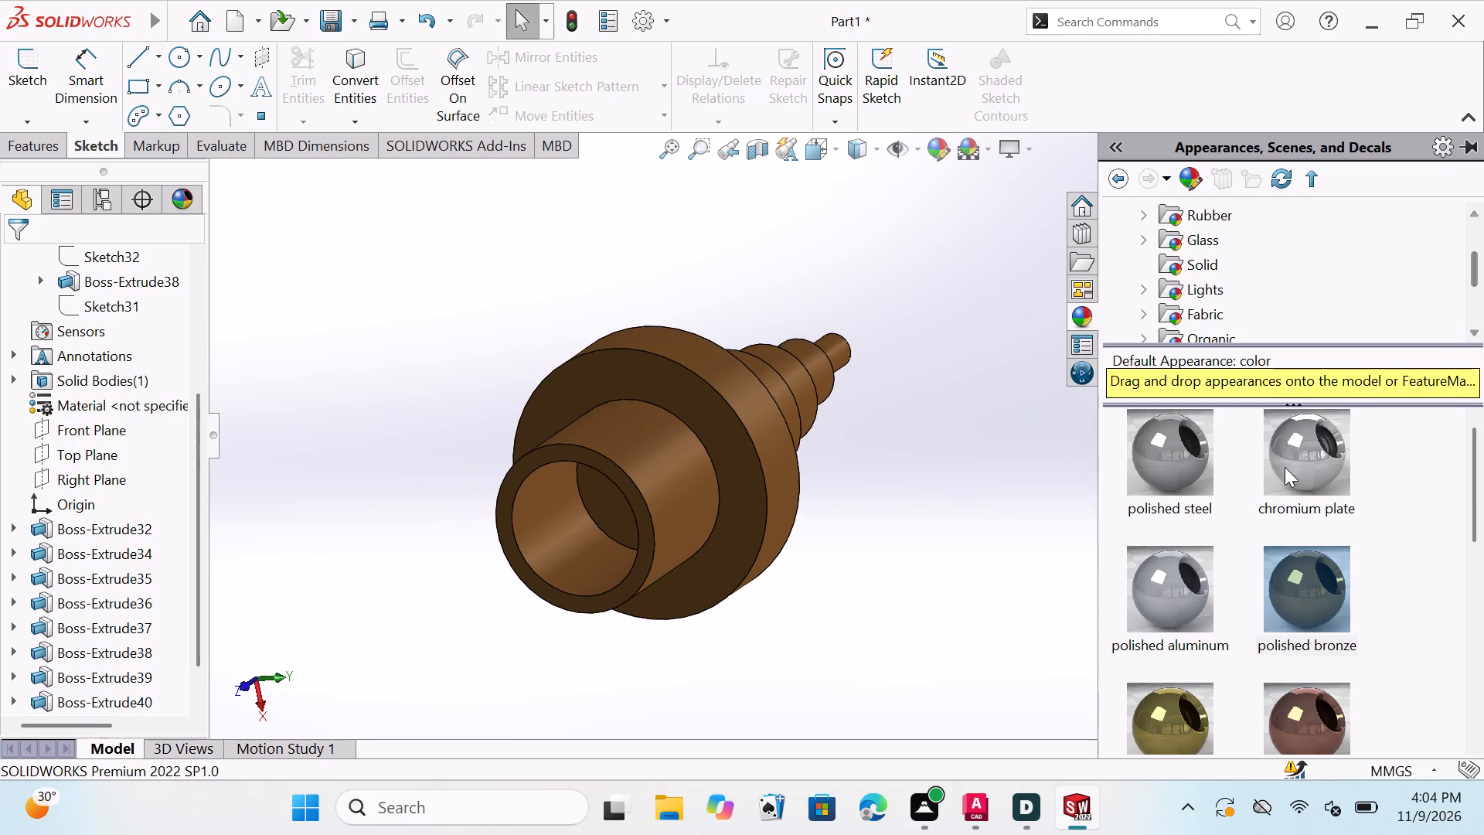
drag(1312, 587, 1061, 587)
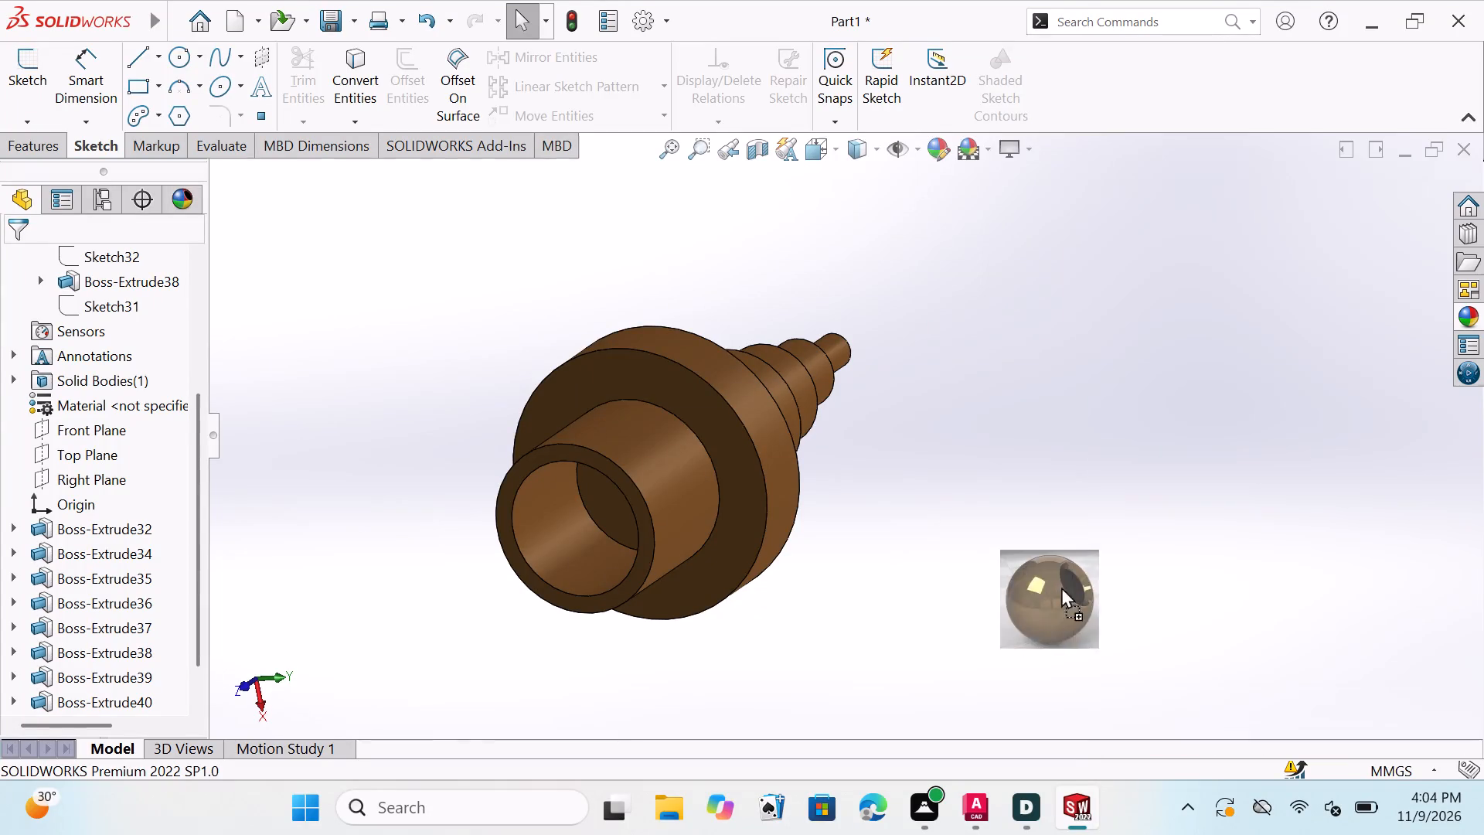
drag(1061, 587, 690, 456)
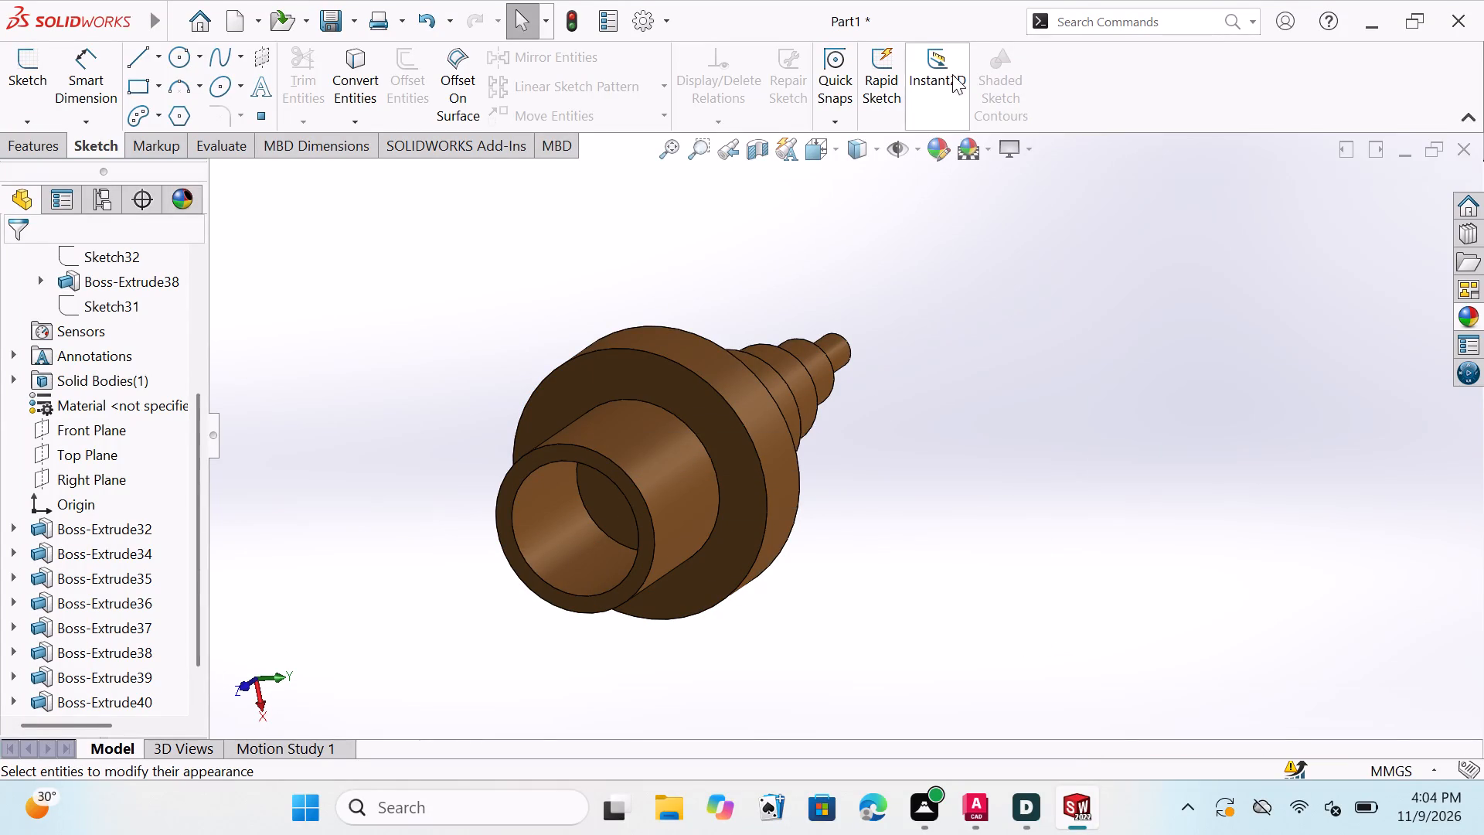
Browse the metal appearances and apply polished aluminum to the whole stepped part.
click(1470, 305)
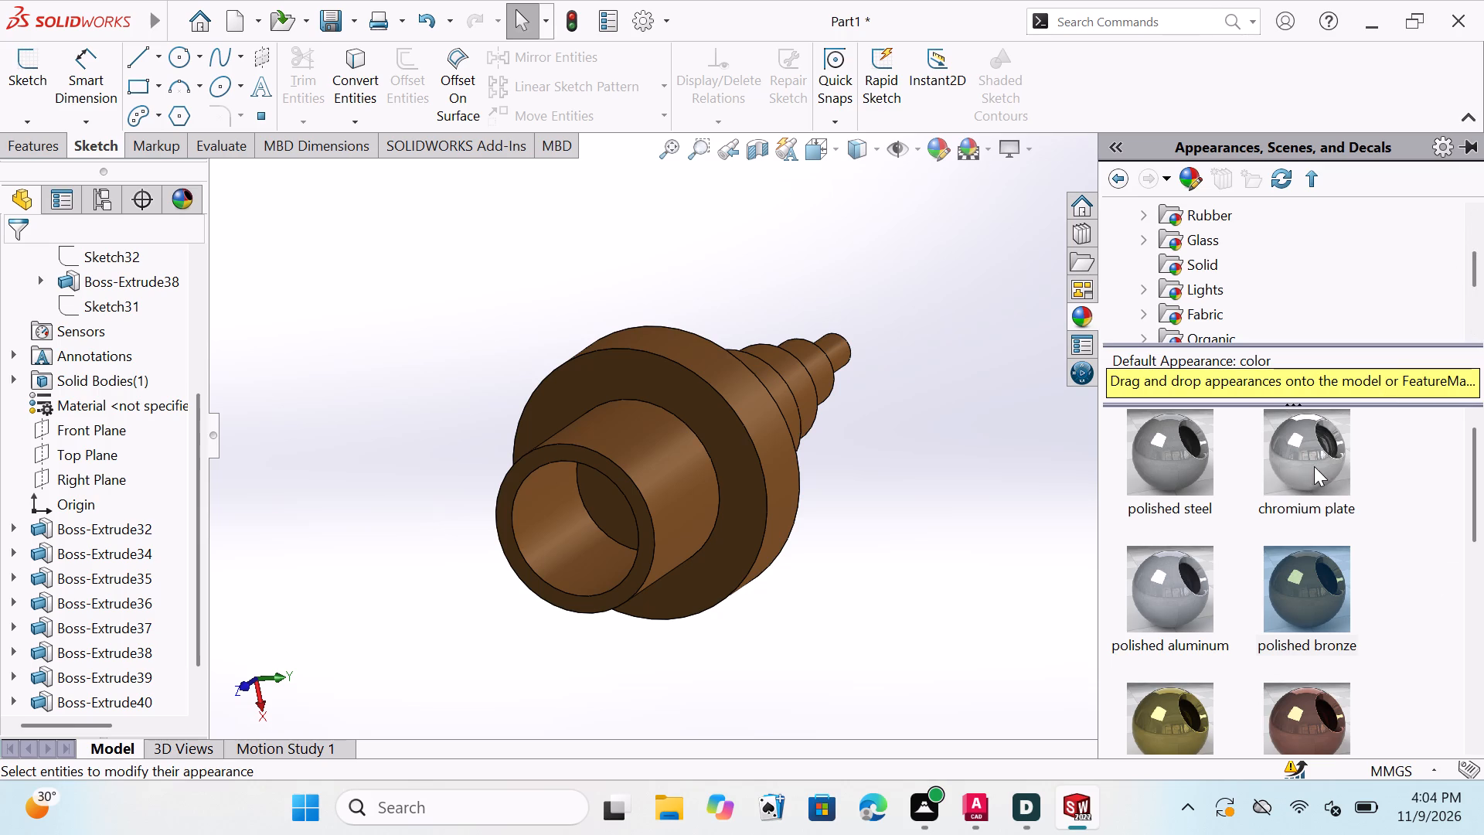
scroll(1303, 641, down, 2)
scroll(1278, 654, up, 1)
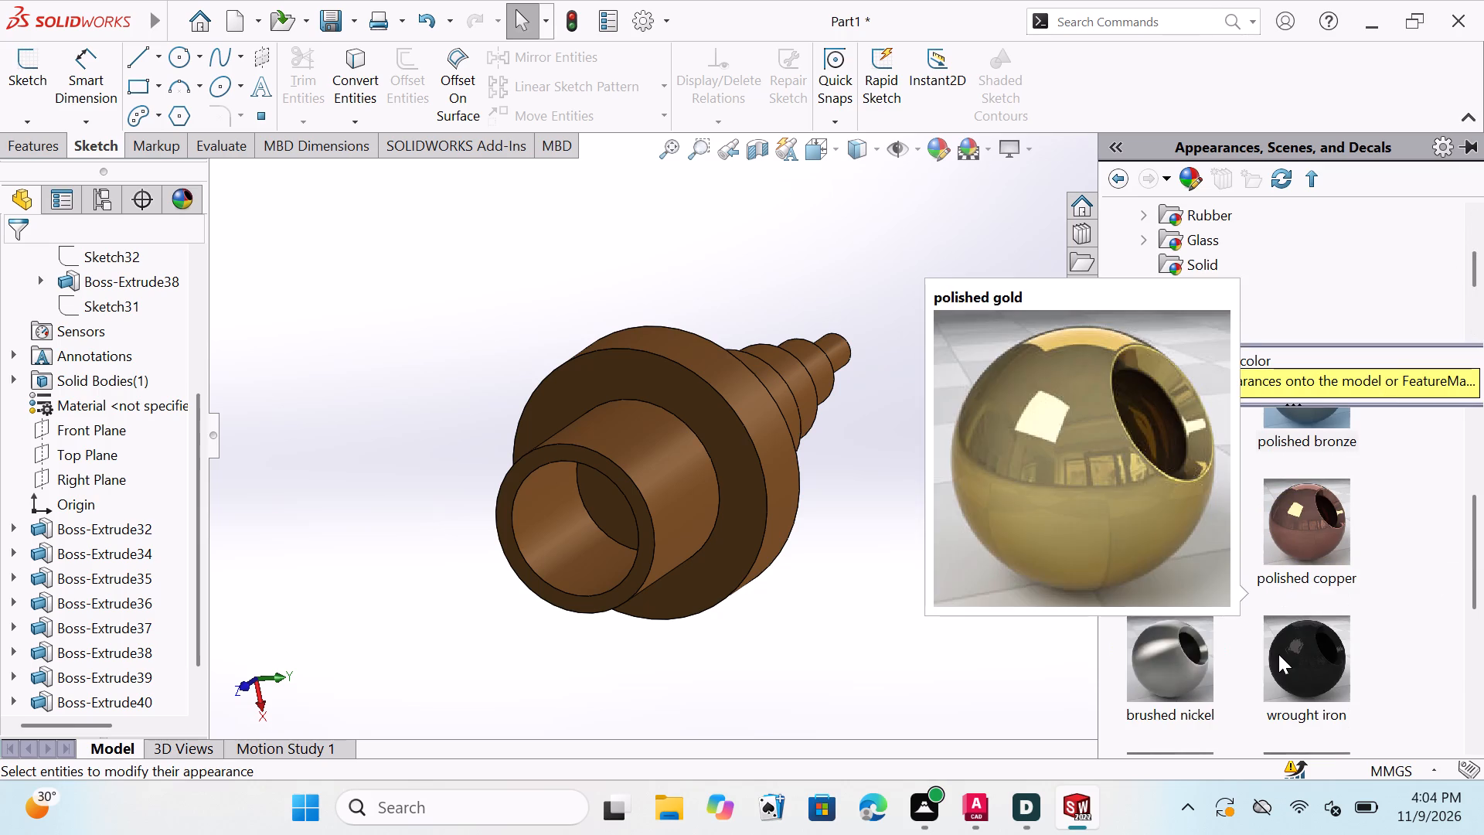
scroll(1197, 661, down, 1)
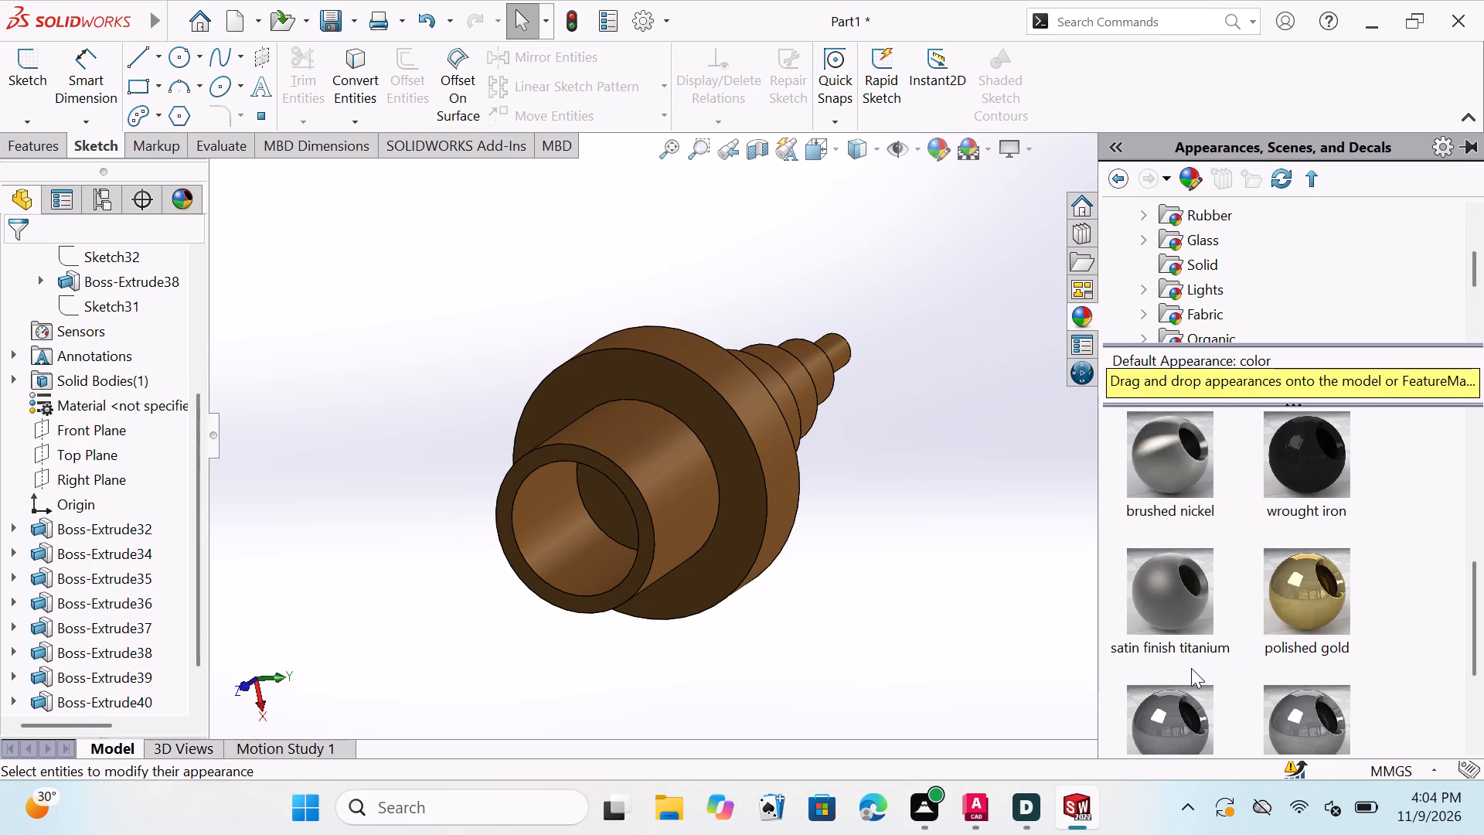
scroll(1162, 662, down, 1)
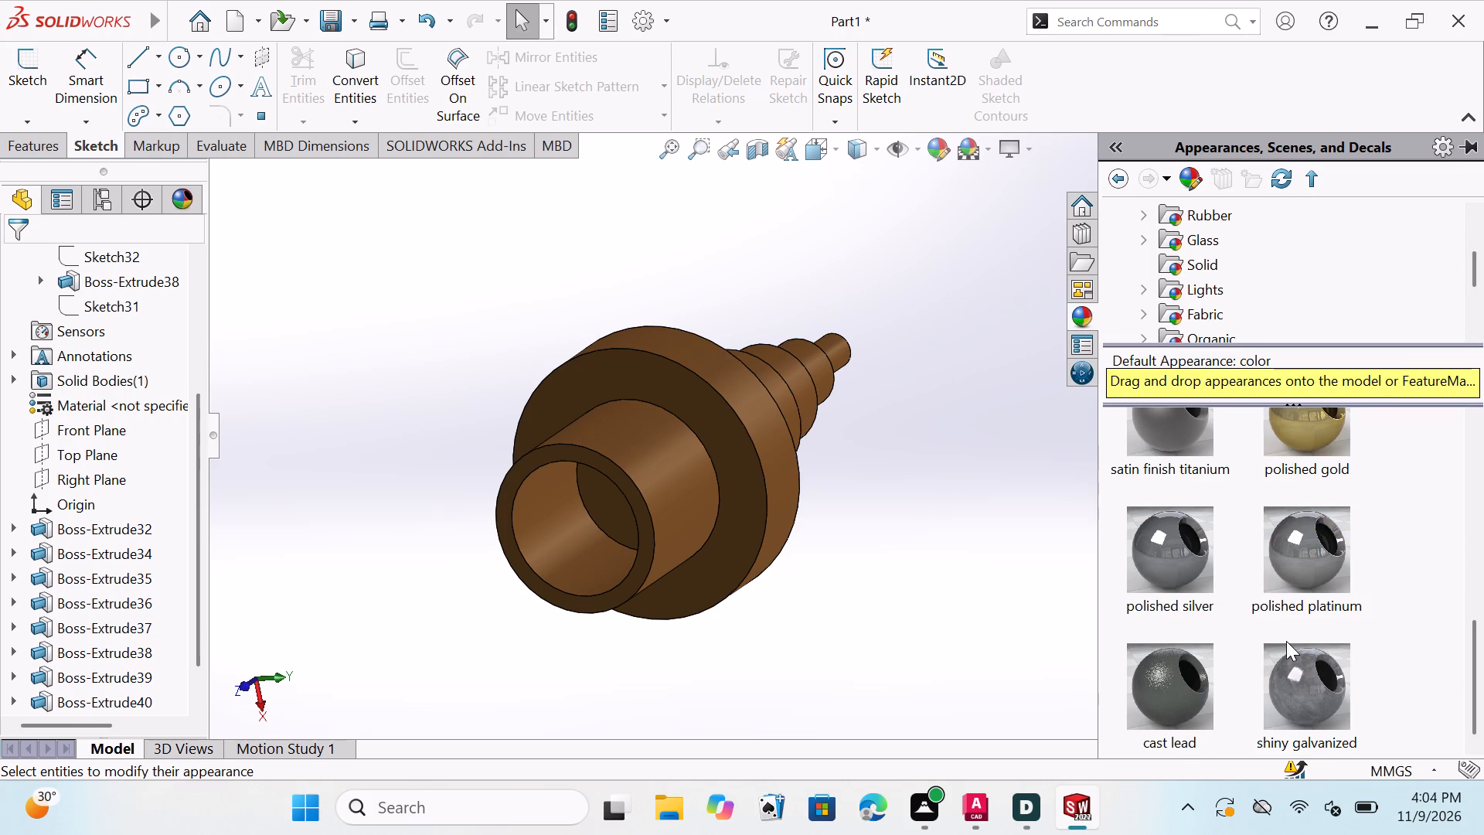
scroll(1258, 604, down, 1)
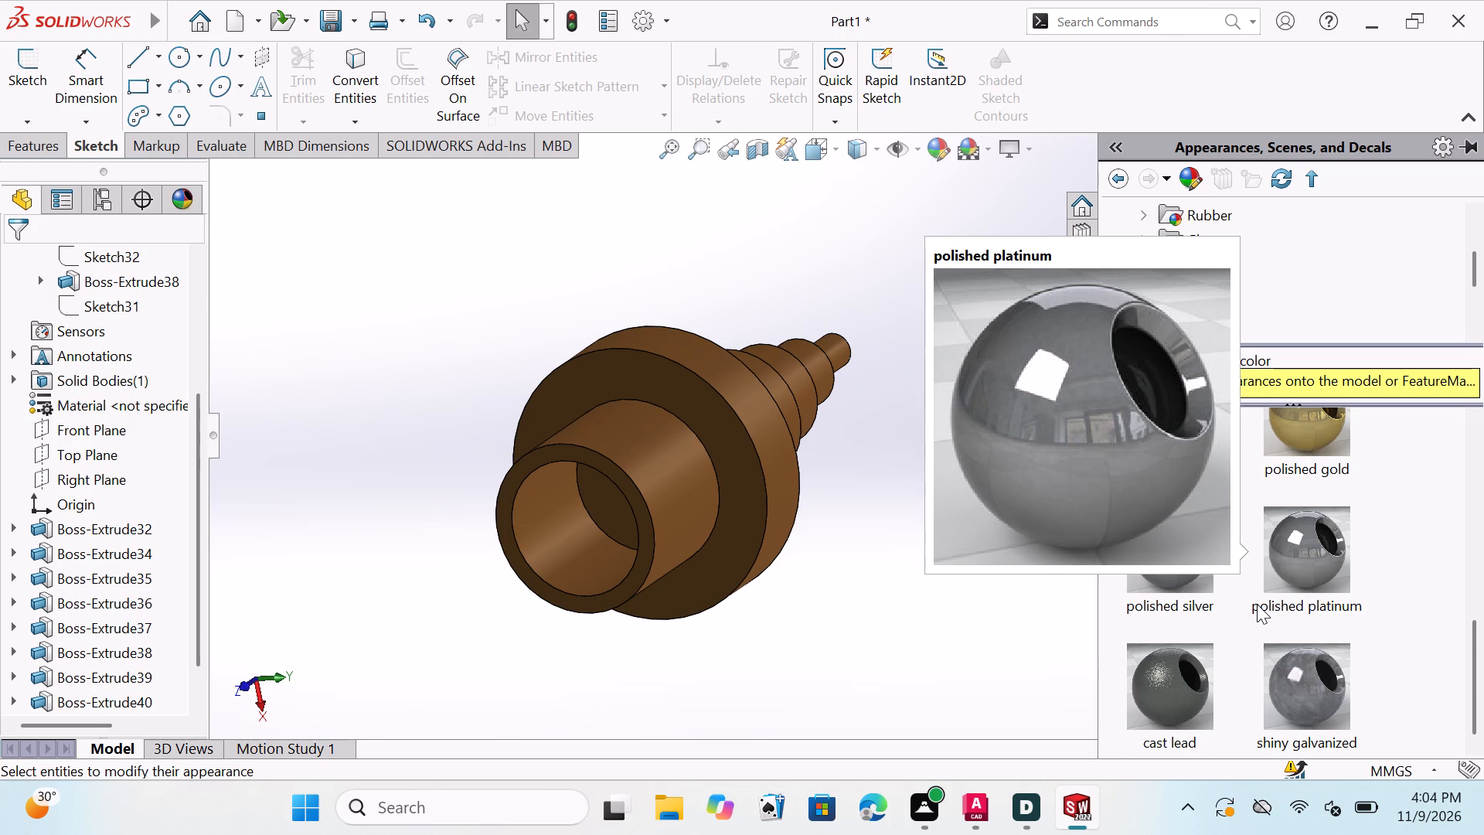
scroll(1257, 604, up, 8)
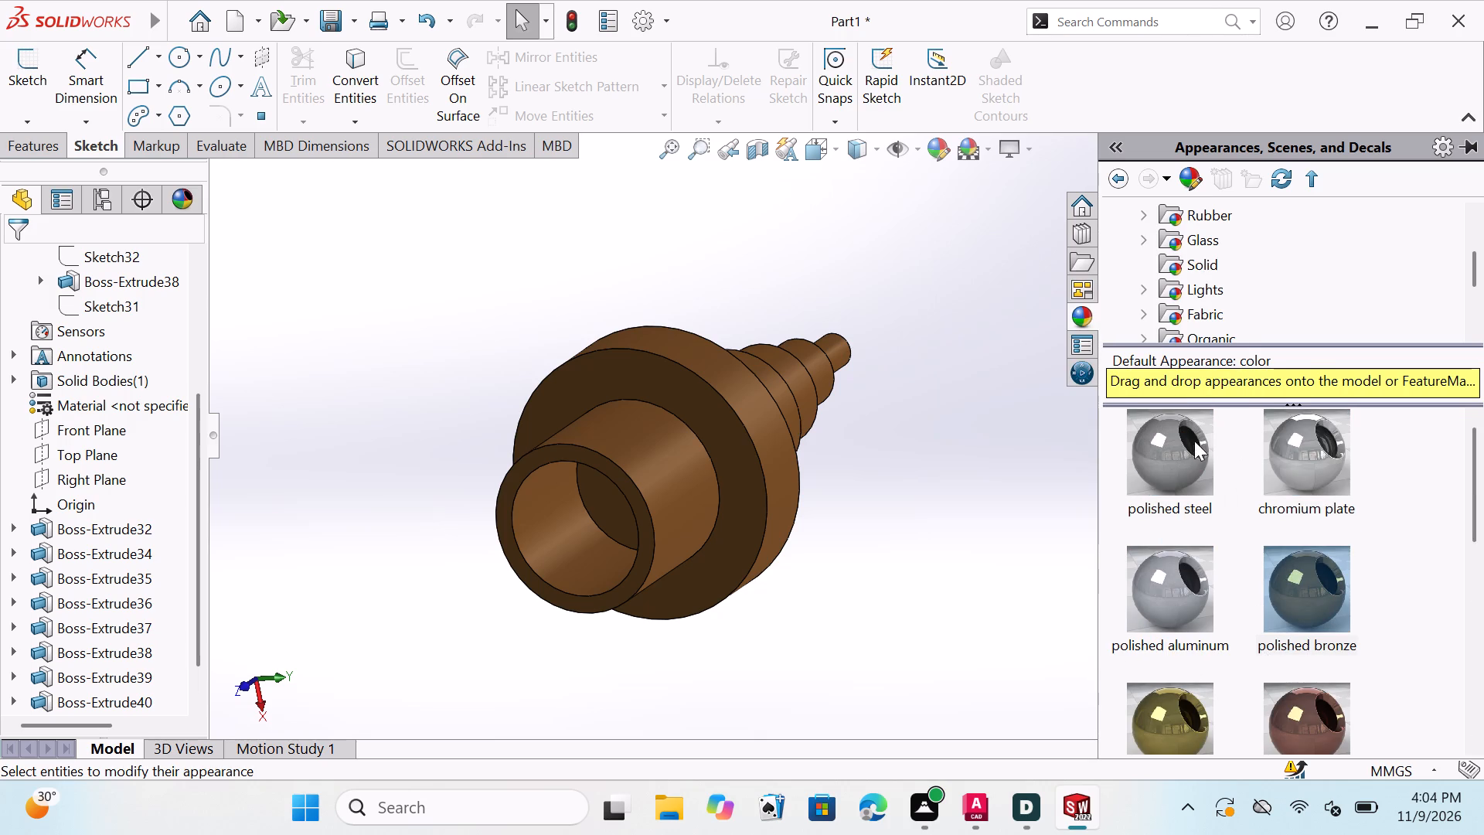
scroll(1191, 442, up, 3)
scroll(1184, 507, up, 2)
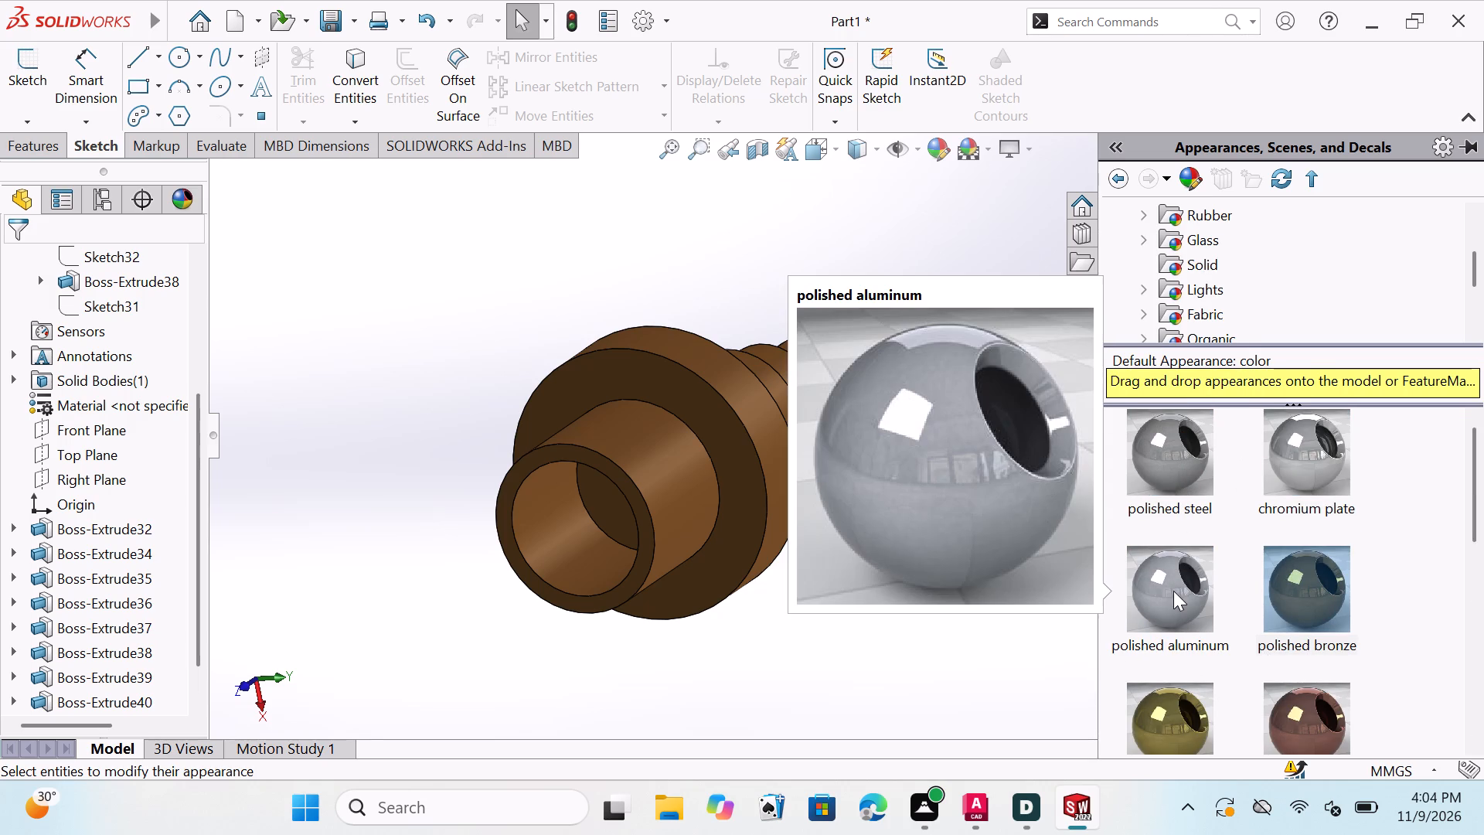
drag(1174, 588, 904, 546)
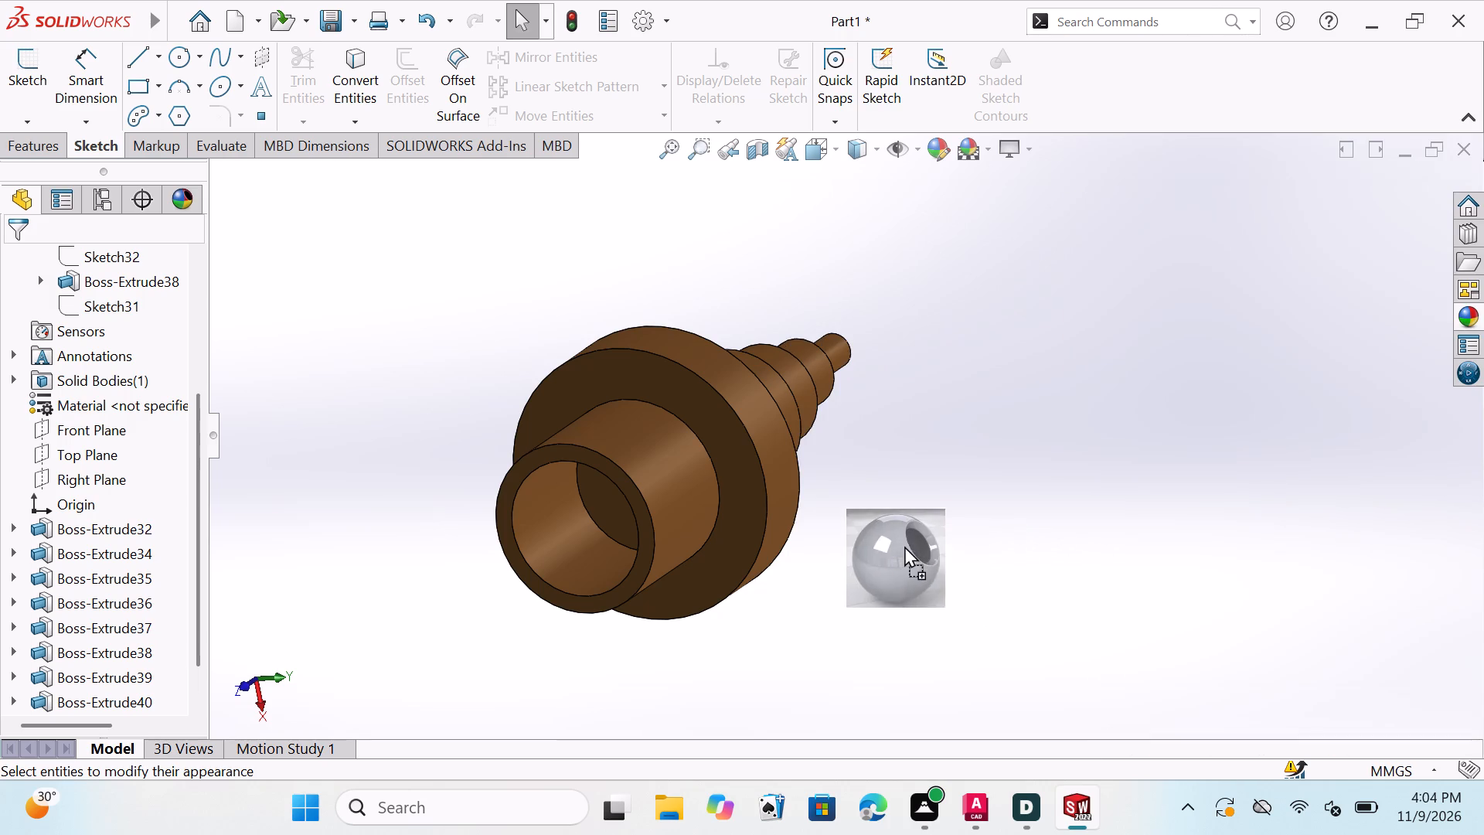
drag(904, 546, 687, 422)
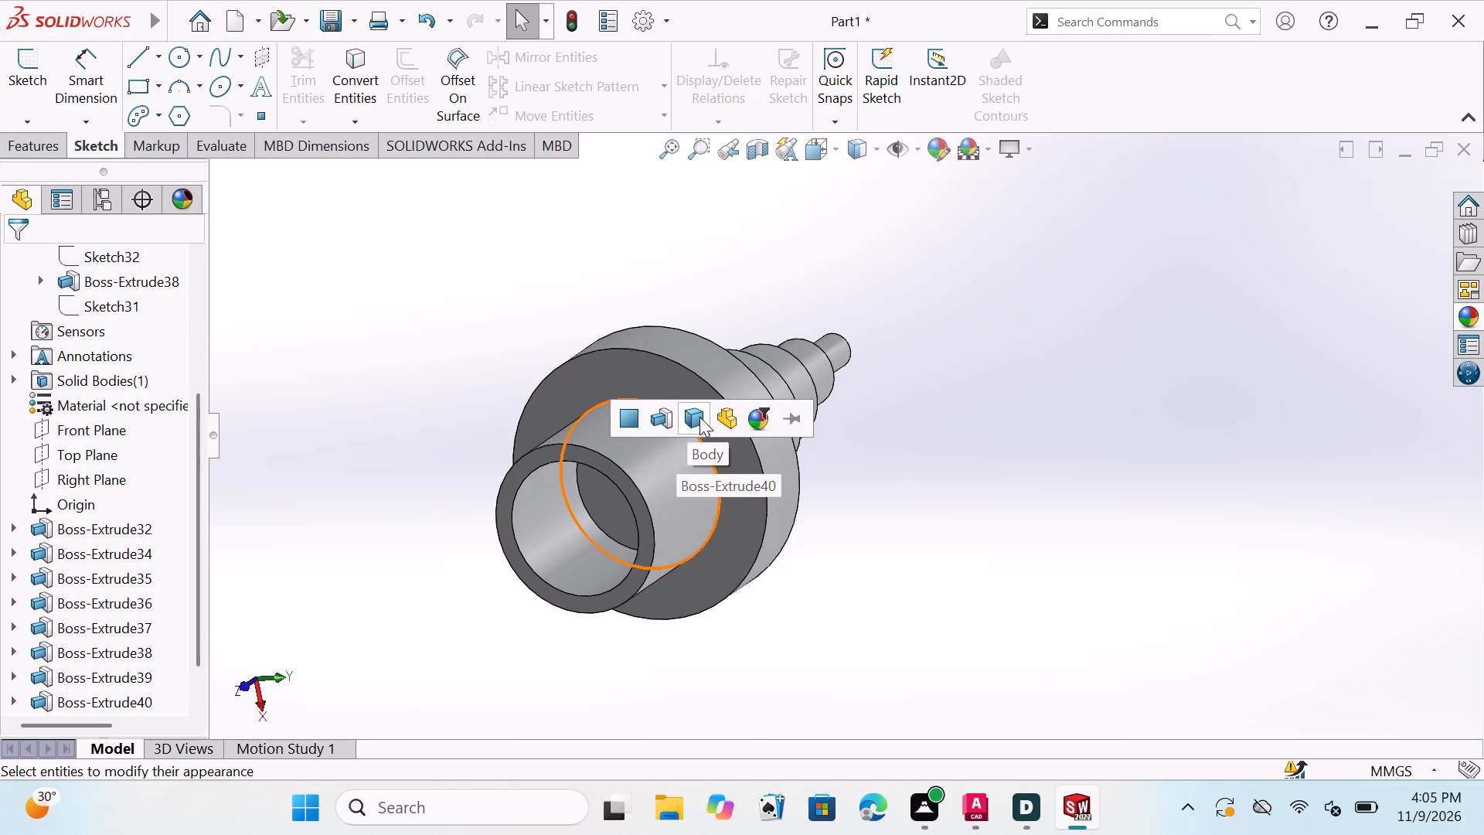
click(761, 418)
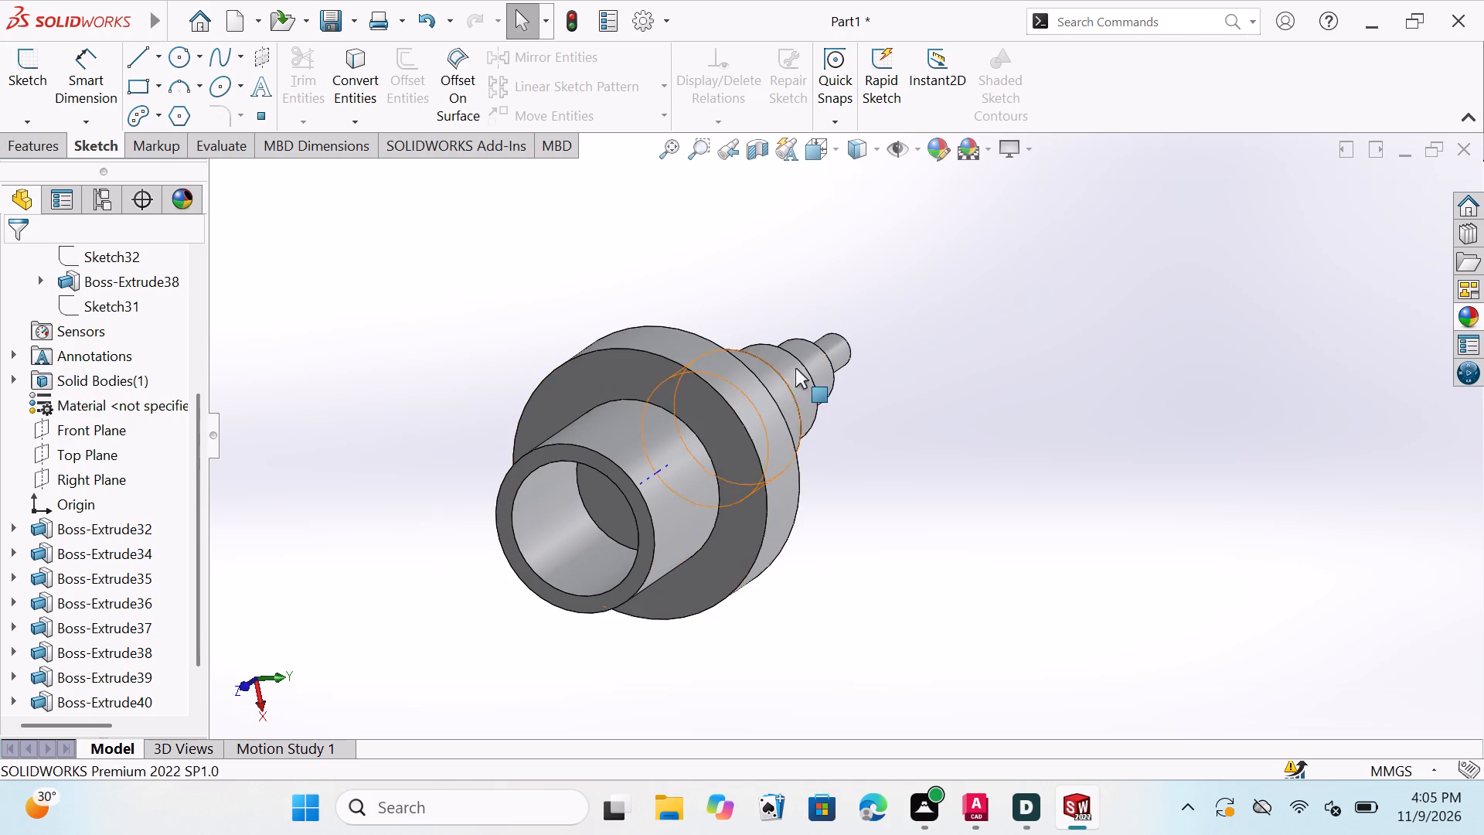
Examine the polished aluminum finish from the part's side and end-on at the hollow cylinder.
middle_drag(907, 506, 828, 557)
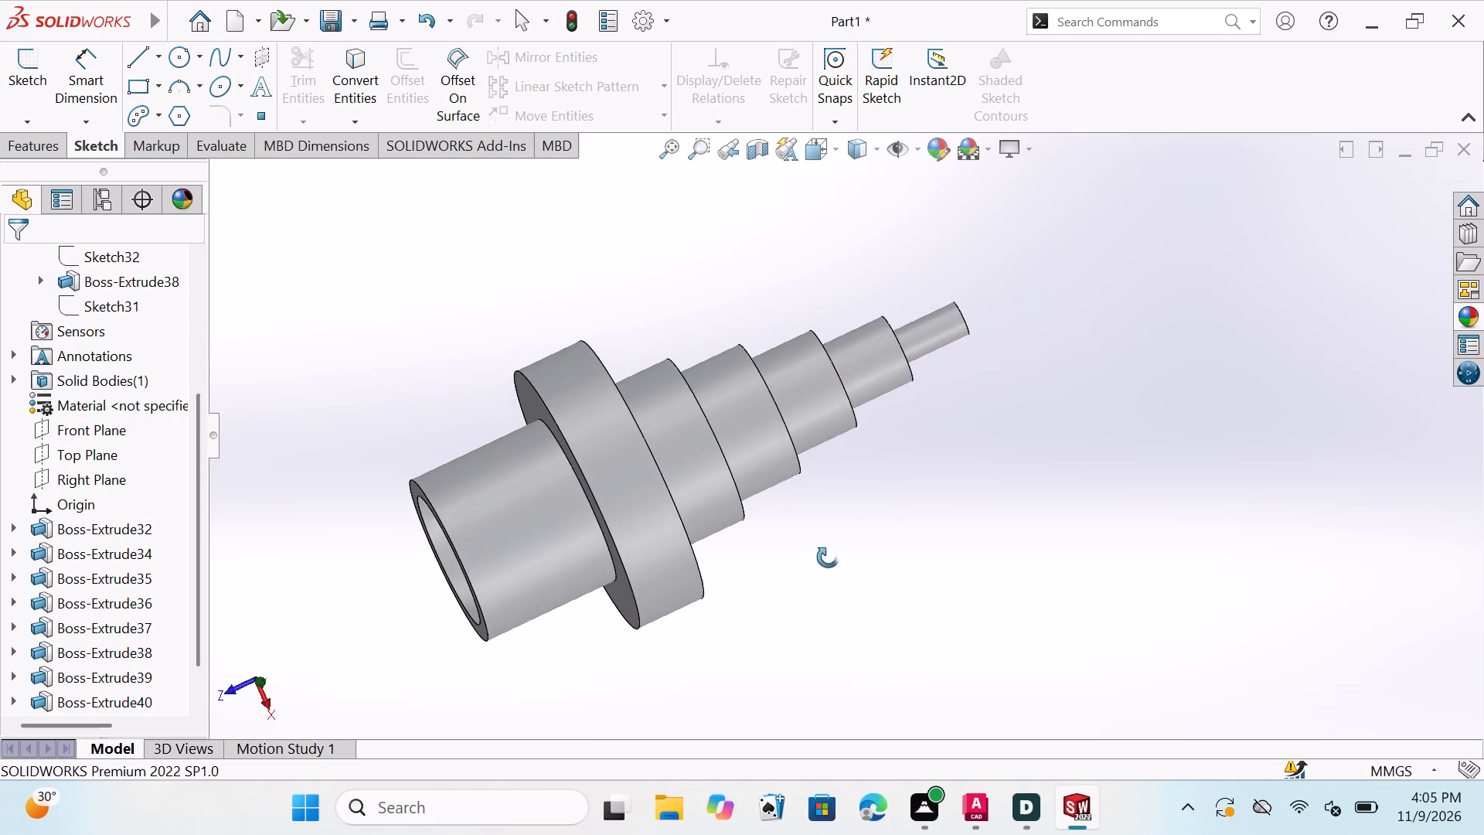
middle_drag(828, 557, 946, 409)
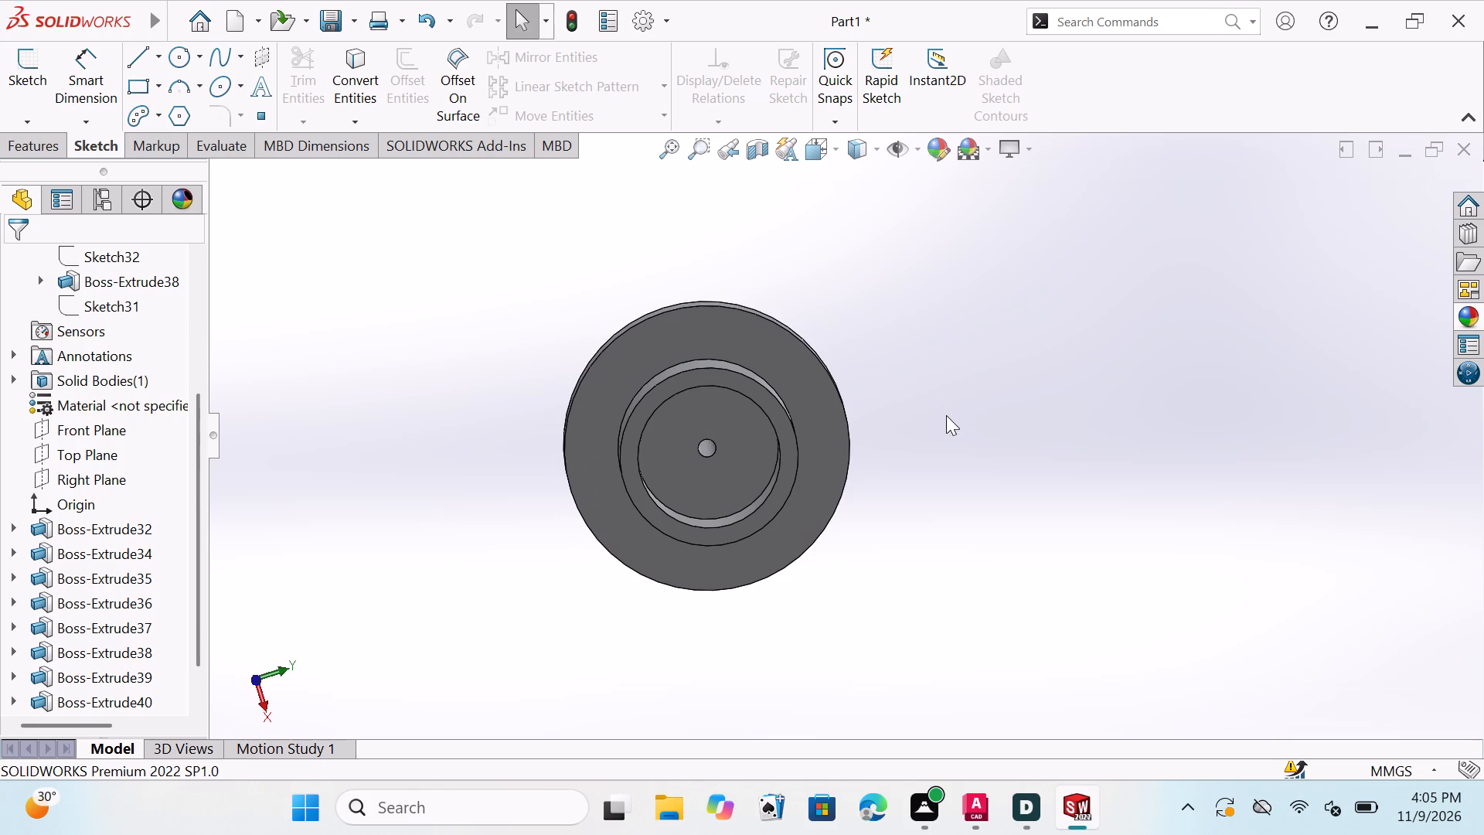
middle_drag(941, 473, 943, 448)
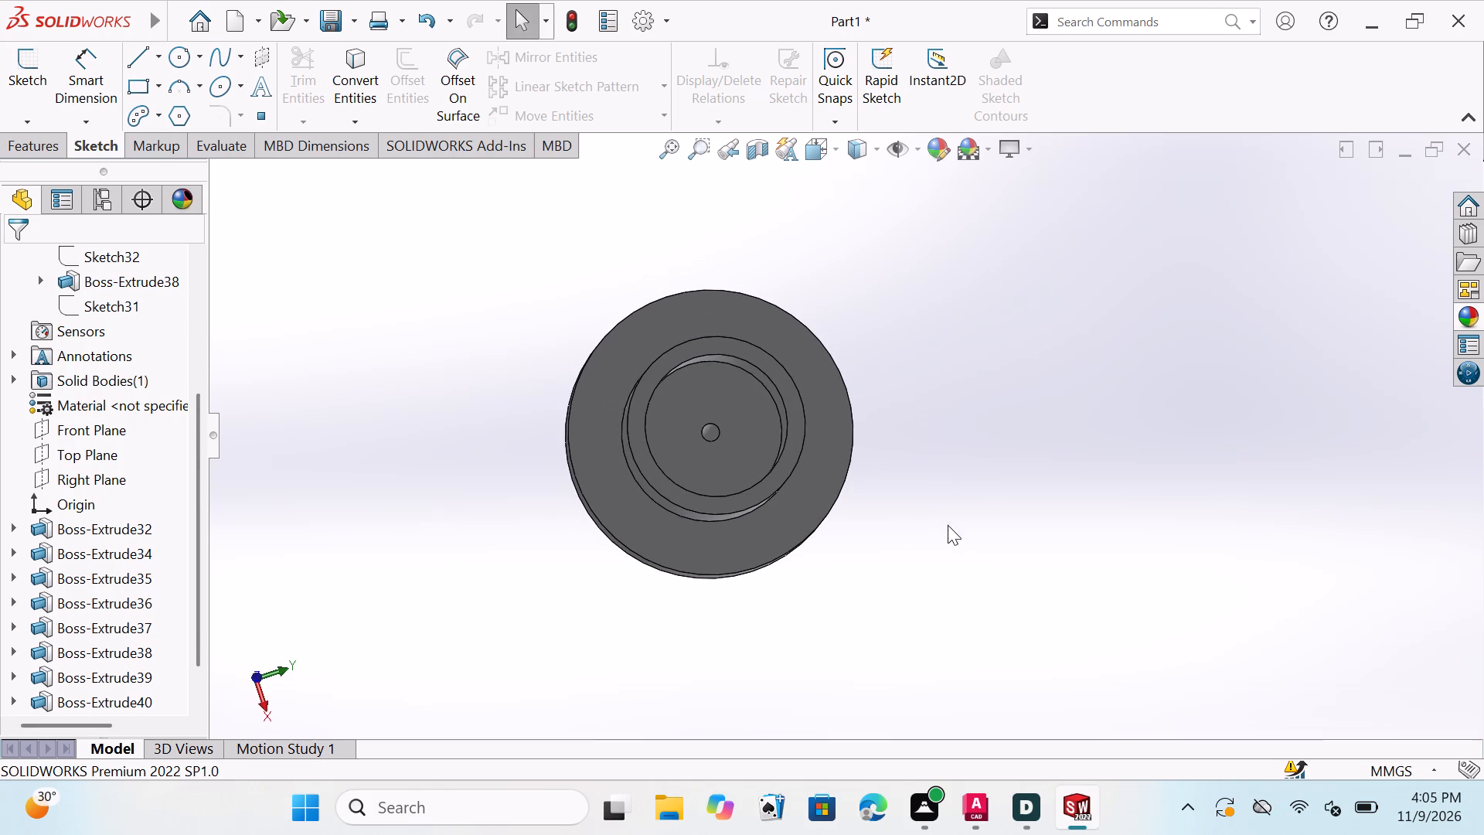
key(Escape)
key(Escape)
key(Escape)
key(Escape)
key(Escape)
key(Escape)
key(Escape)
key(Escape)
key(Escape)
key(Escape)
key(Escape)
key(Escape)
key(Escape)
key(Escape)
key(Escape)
Examine the polished aluminum finish on the hollow cylinder, flange and stepped shaft, close up and from both ends.
key(Escape)
key(Escape)
middle_drag(900, 380, 888, 396)
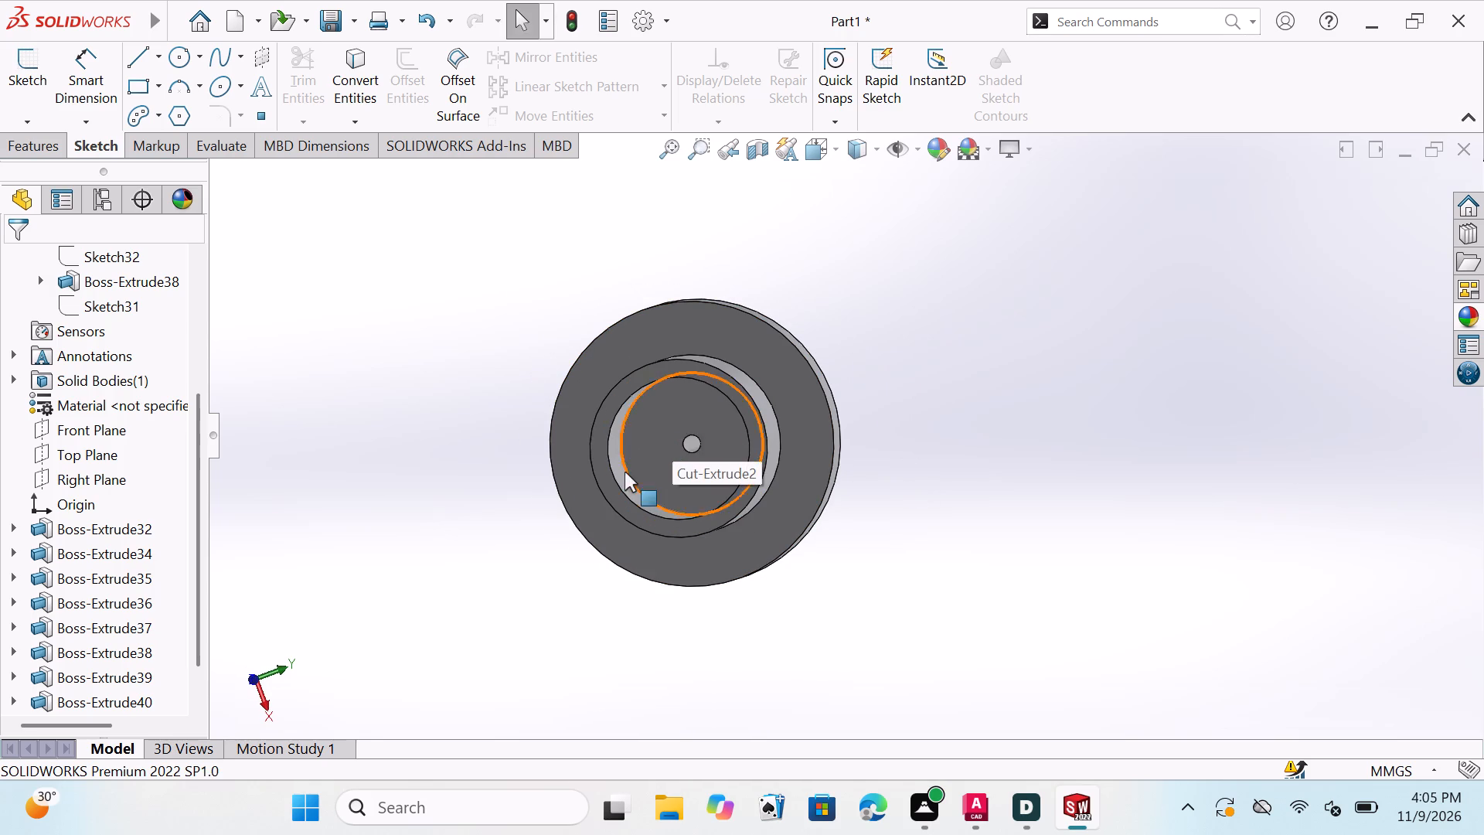
scroll(626, 471, down, 1)
scroll(740, 400, down, 2)
scroll(713, 496, down, 1)
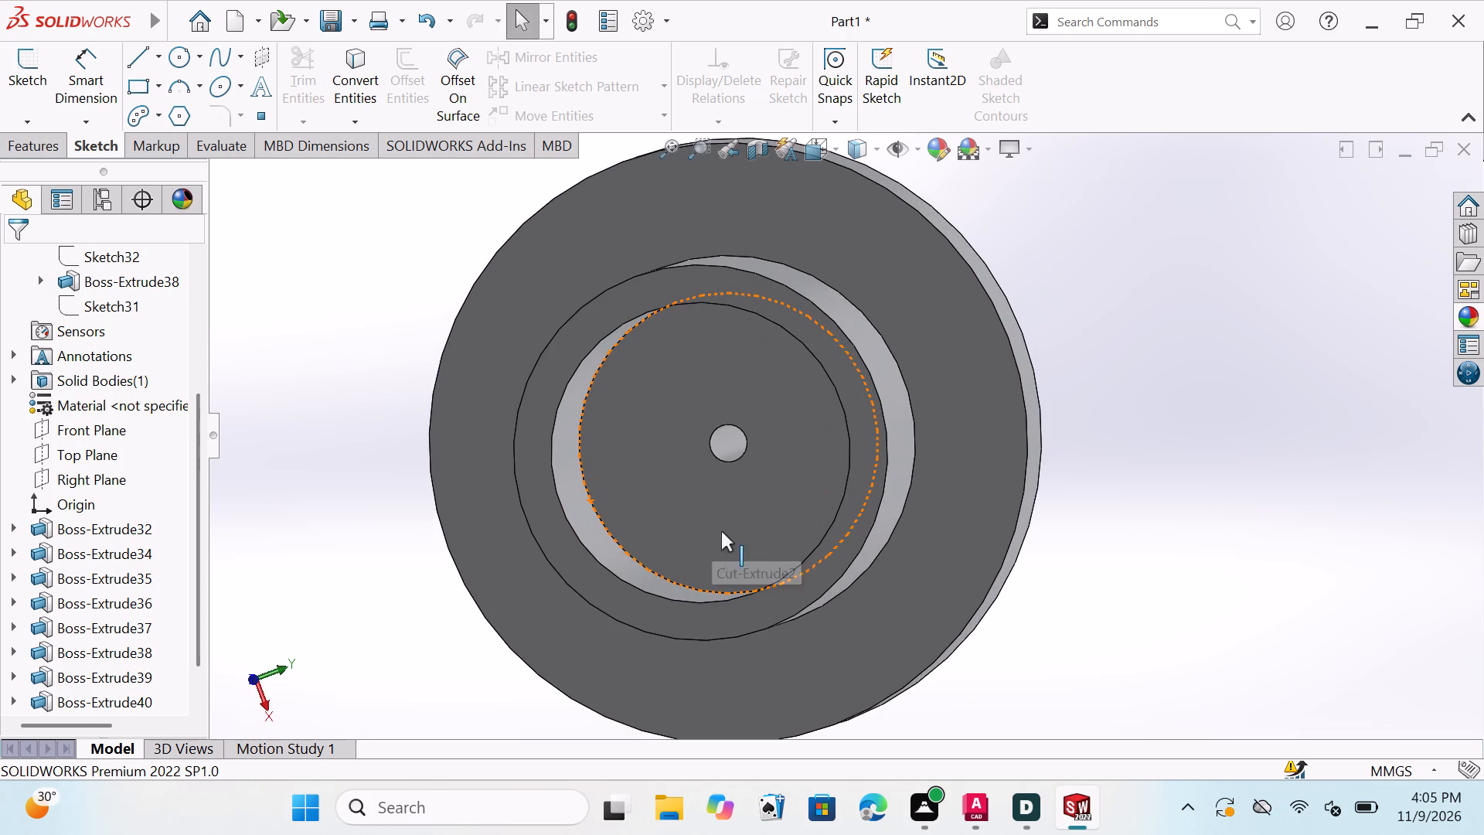
scroll(727, 512, up, 4)
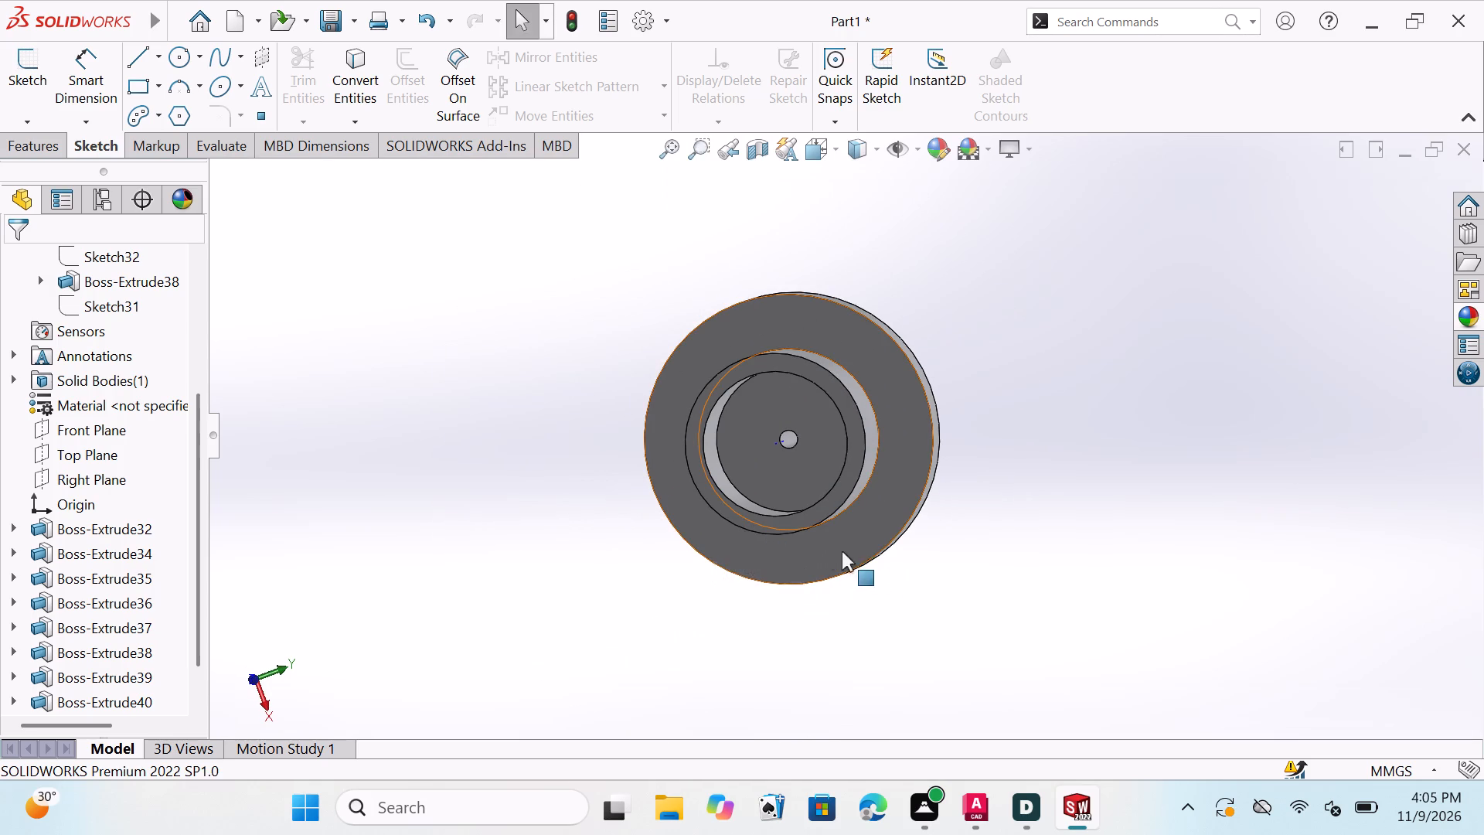
middle_drag(982, 424, 925, 475)
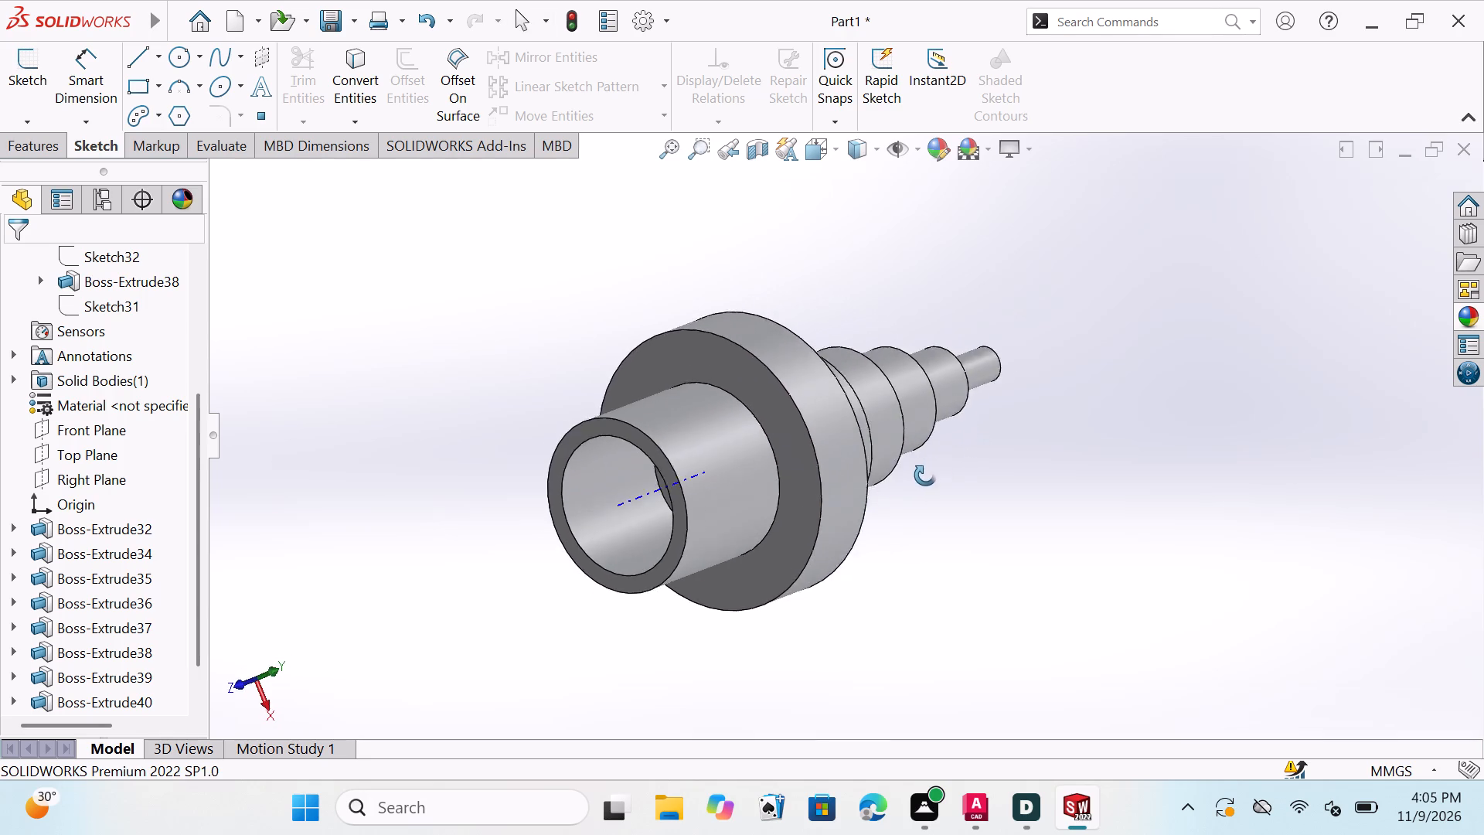
middle_drag(925, 475, 713, 598)
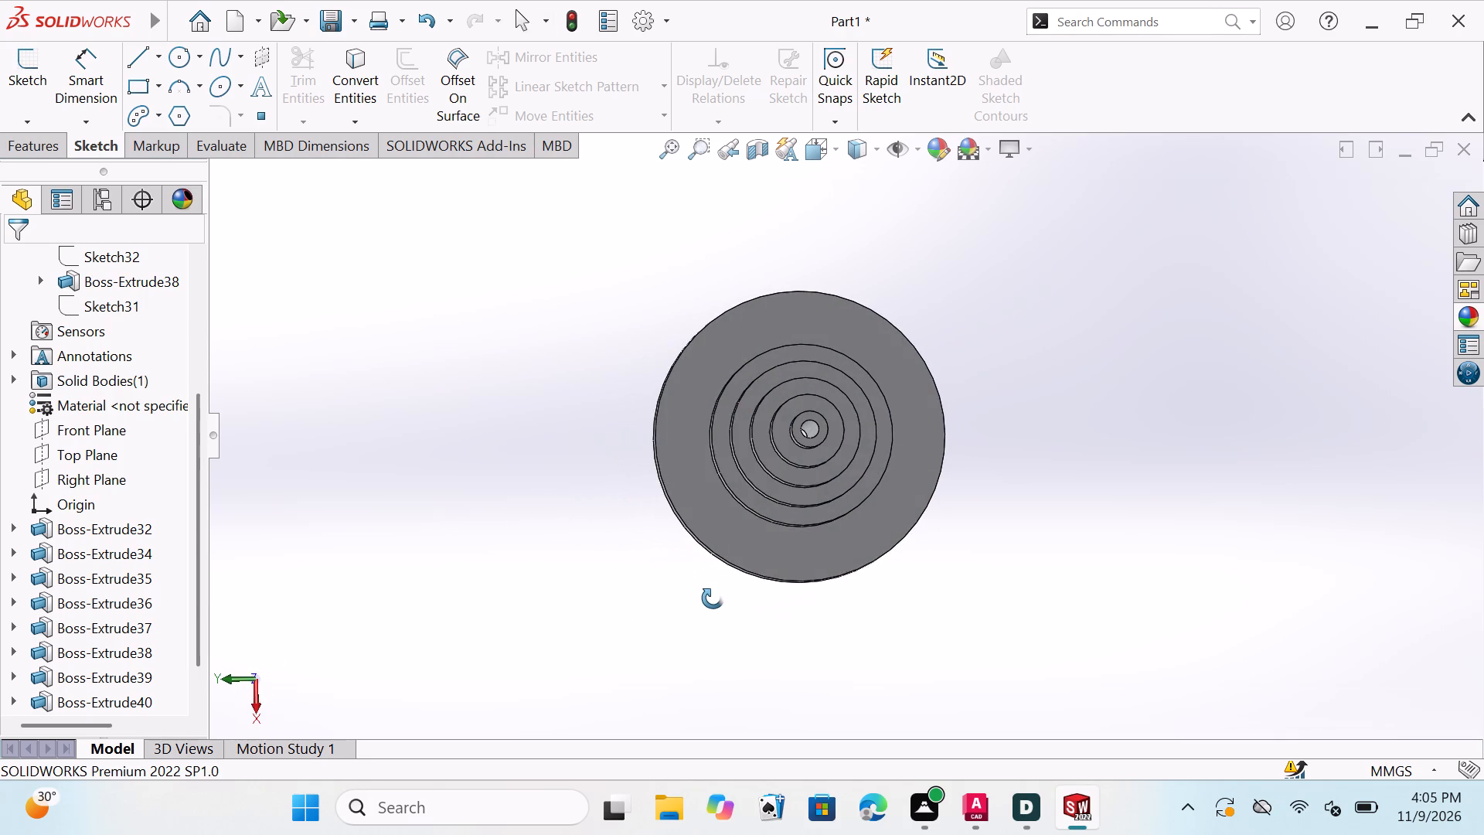
middle_drag(713, 598, 959, 469)
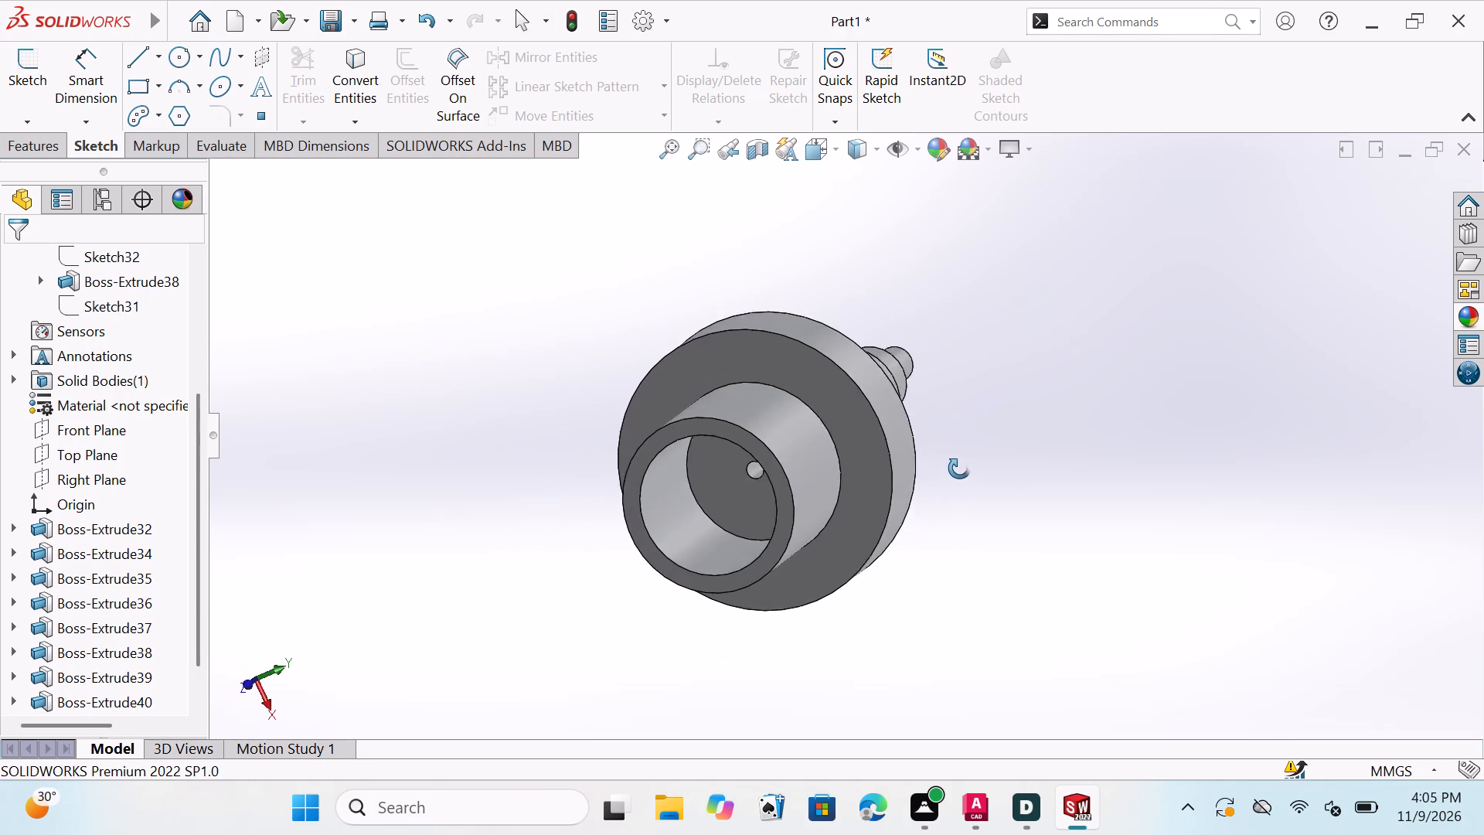
middle_drag(959, 469, 915, 458)
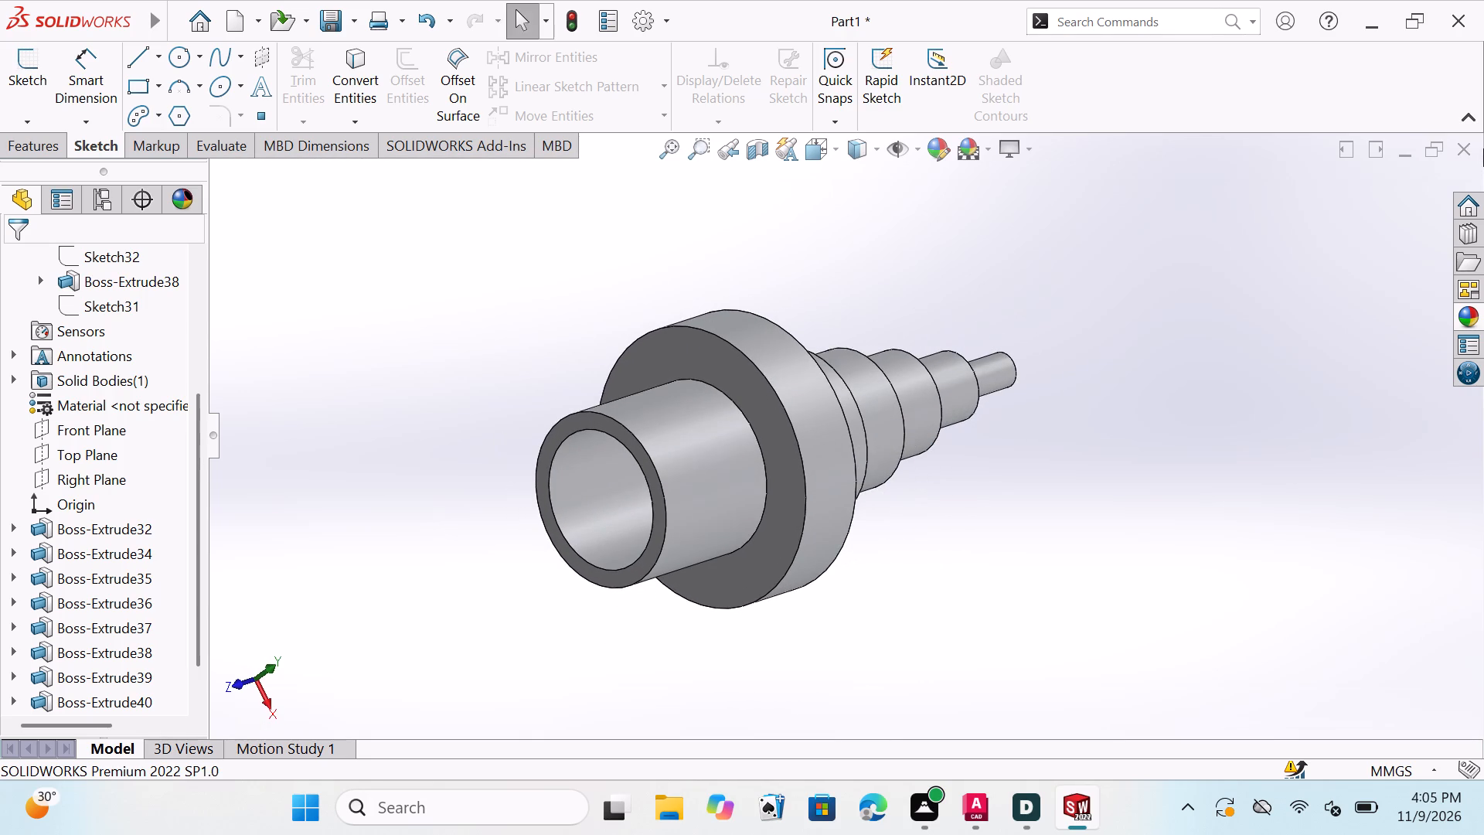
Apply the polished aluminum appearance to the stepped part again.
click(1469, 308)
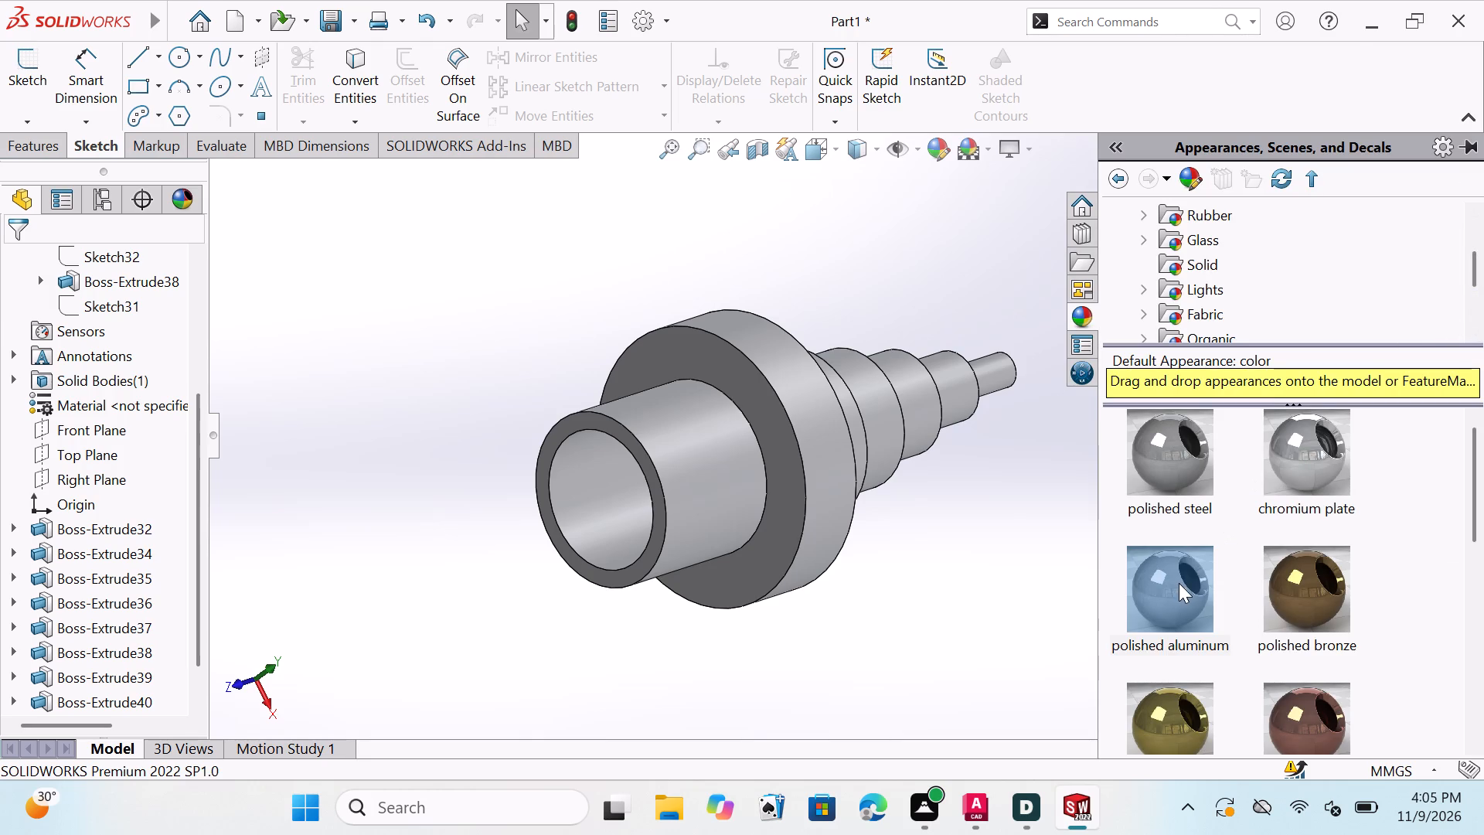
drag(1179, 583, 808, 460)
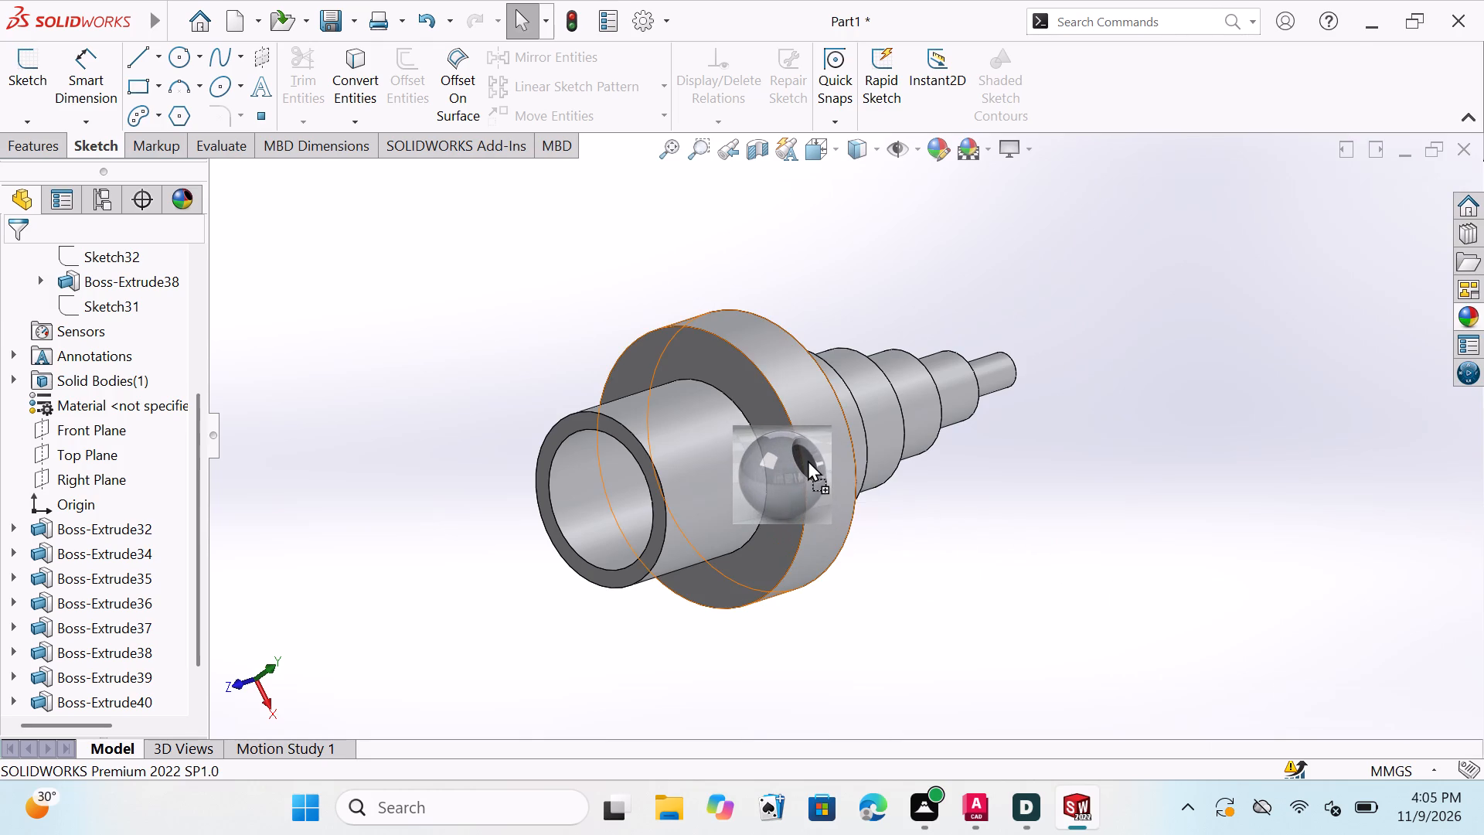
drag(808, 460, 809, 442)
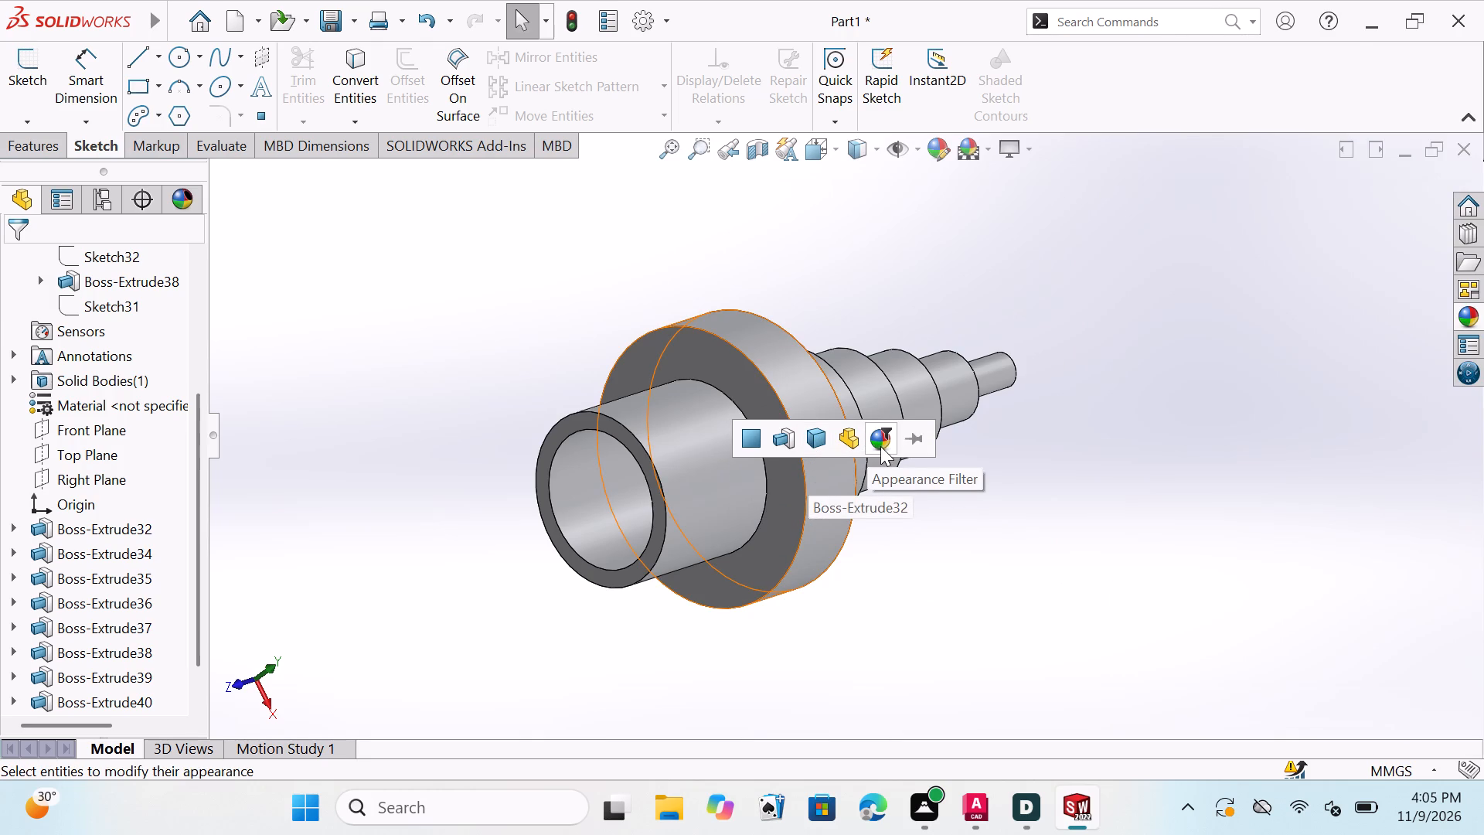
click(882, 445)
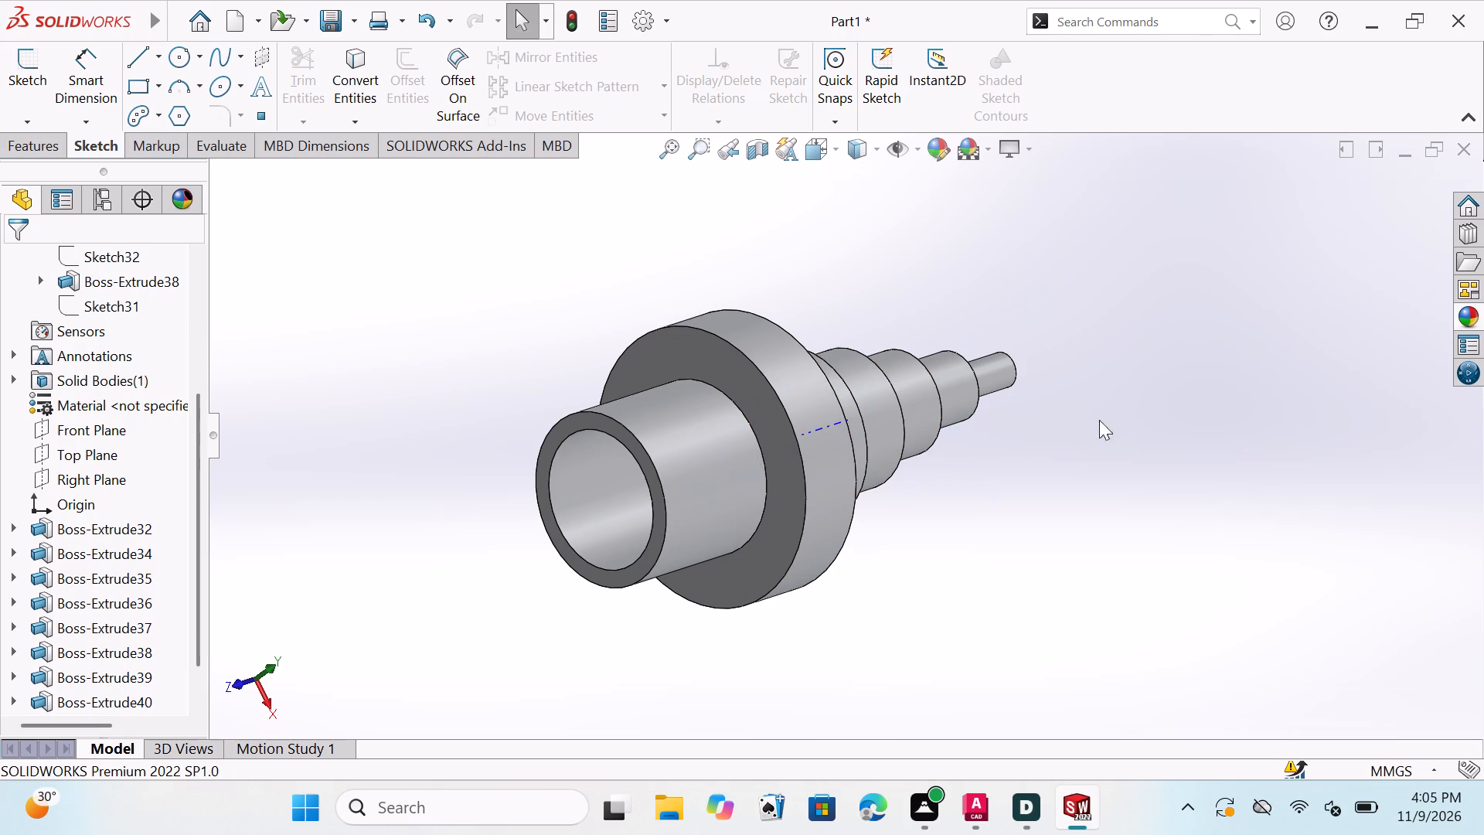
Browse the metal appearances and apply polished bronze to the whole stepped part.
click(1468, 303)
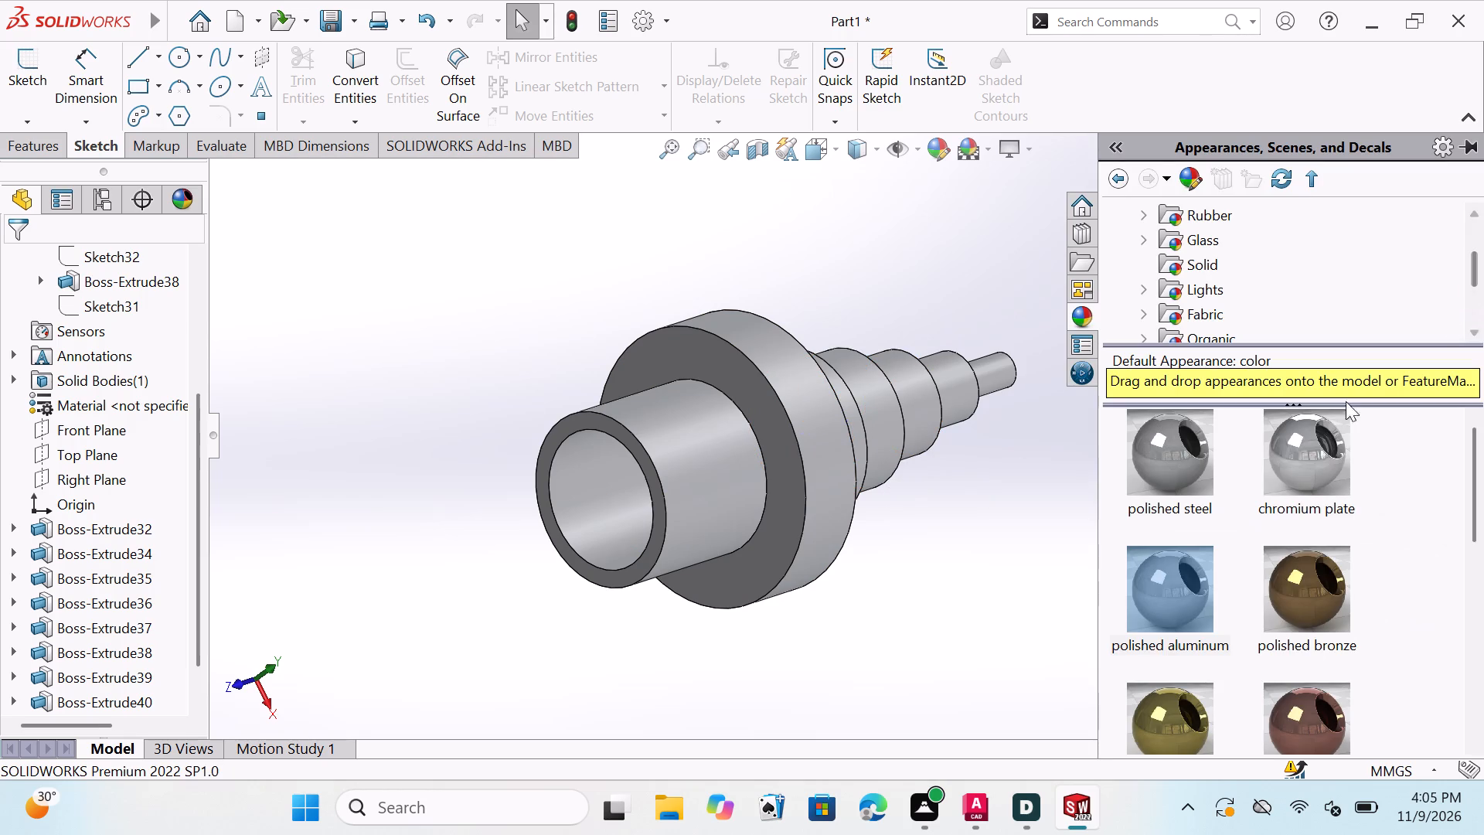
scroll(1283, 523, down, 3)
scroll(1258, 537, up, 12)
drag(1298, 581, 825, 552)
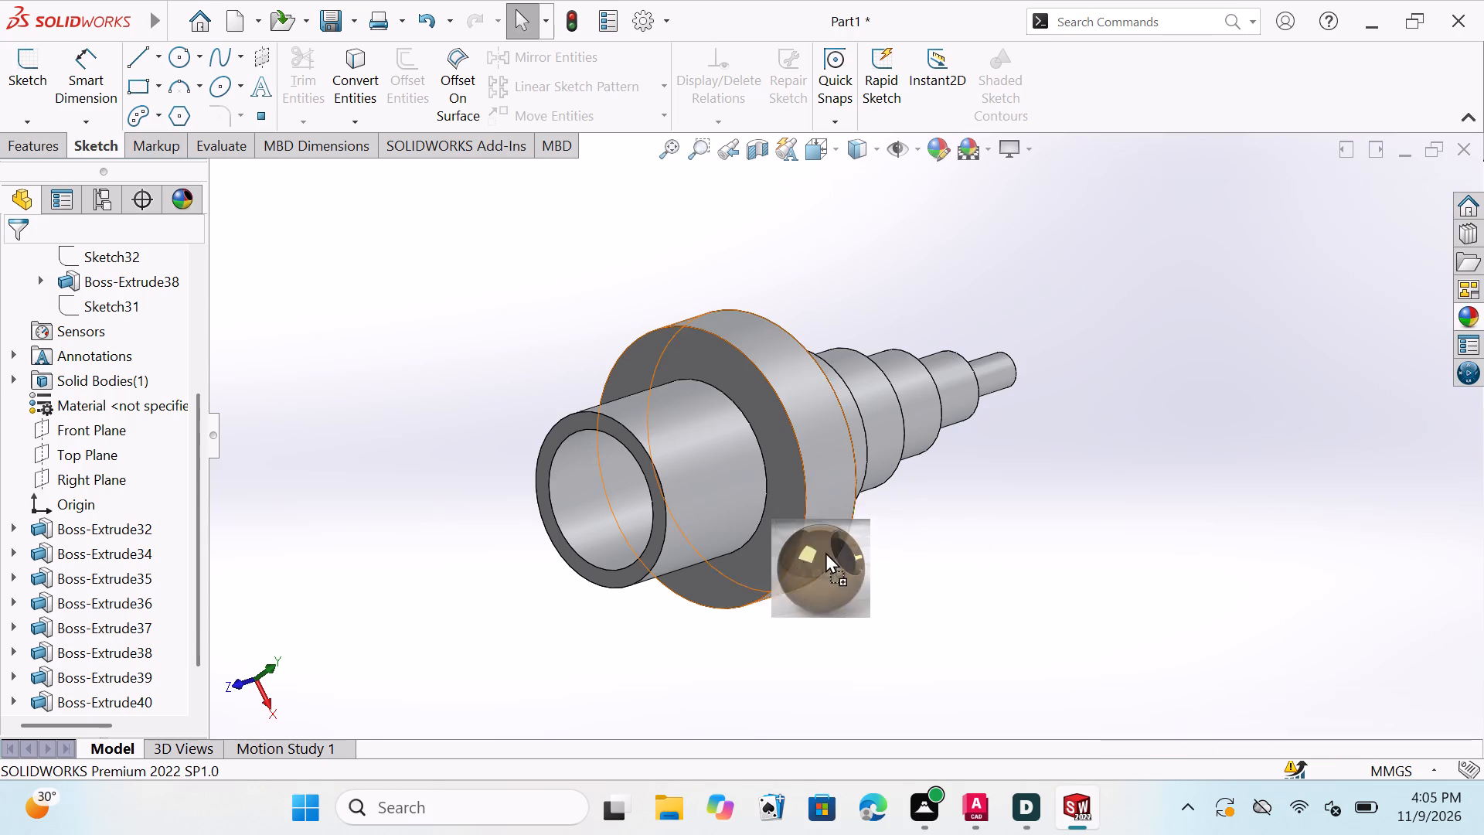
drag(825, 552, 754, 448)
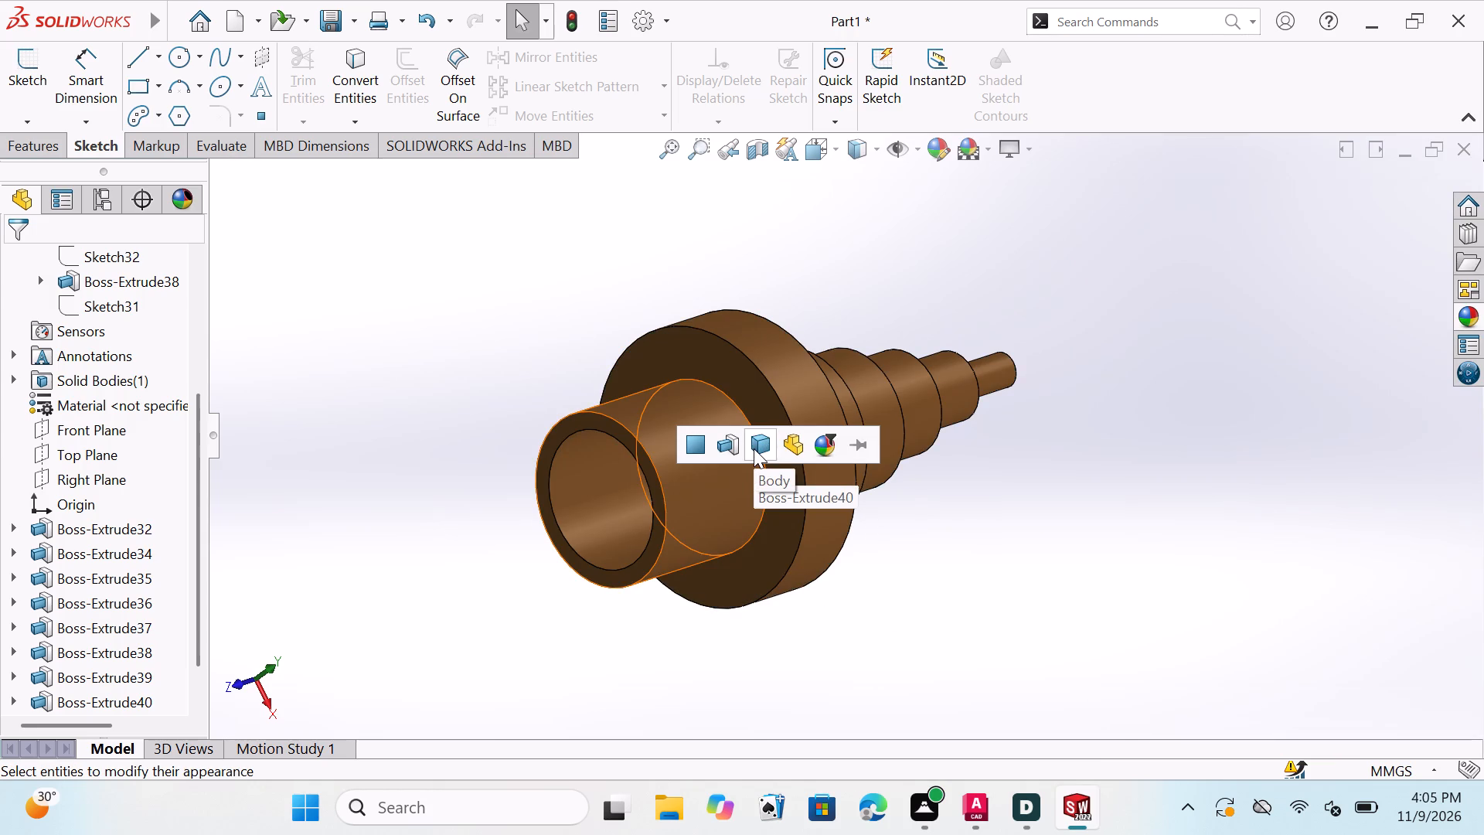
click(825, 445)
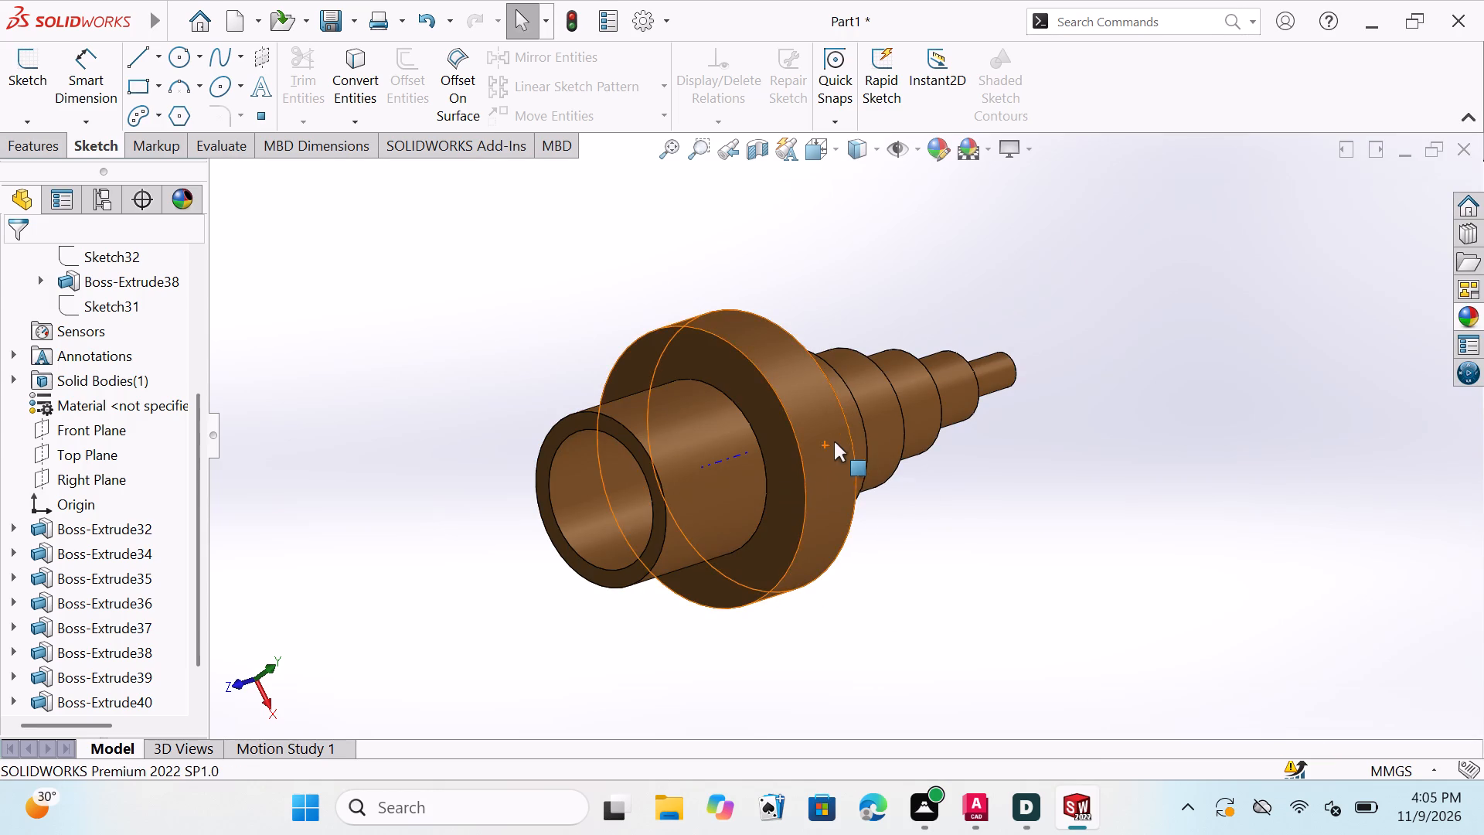
Apply the polished brass appearance to the whole stepped part.
click(1472, 311)
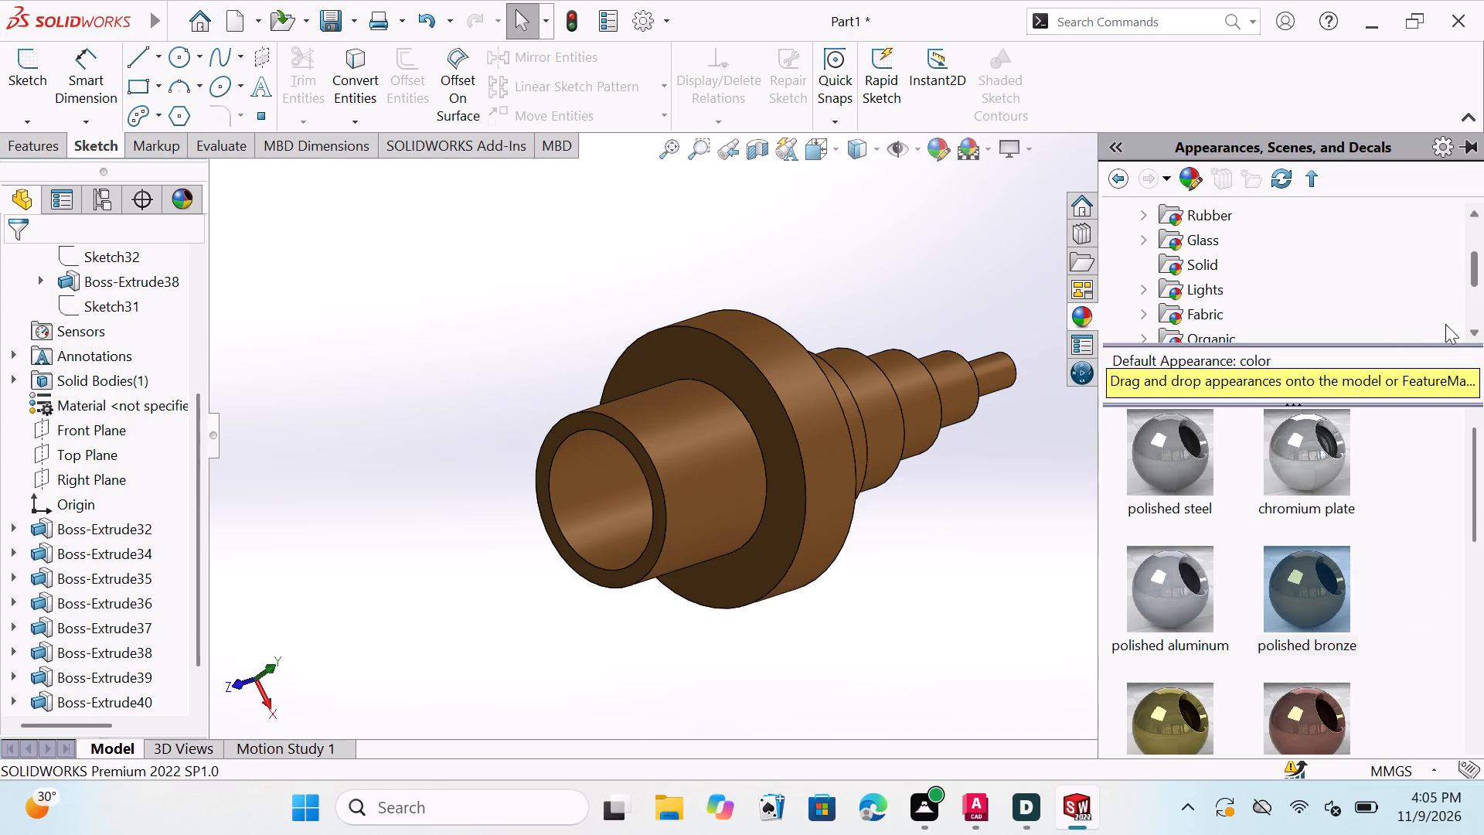
scroll(1203, 641, down, 1)
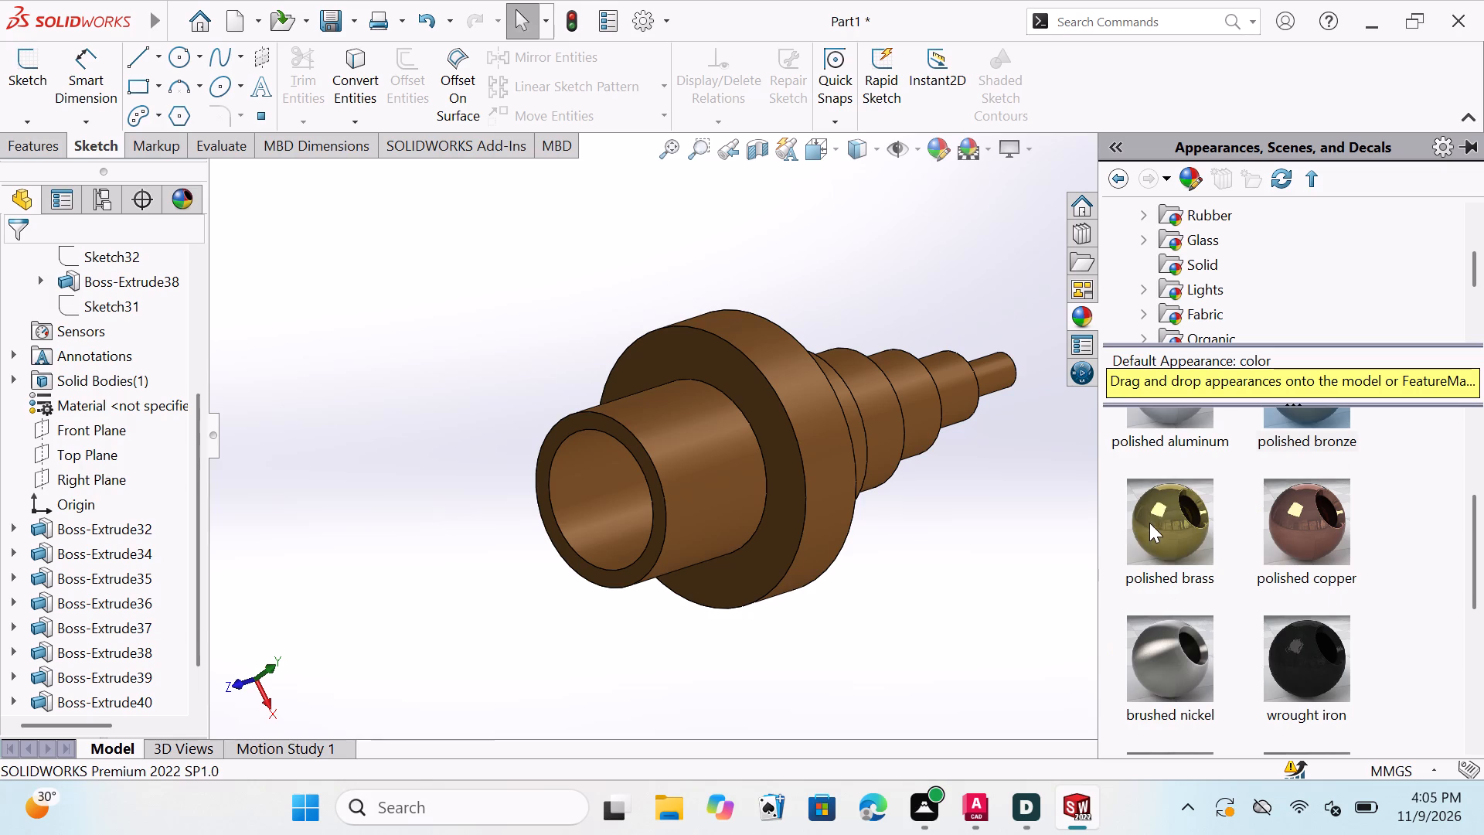
click(1163, 515)
drag(1163, 515, 759, 450)
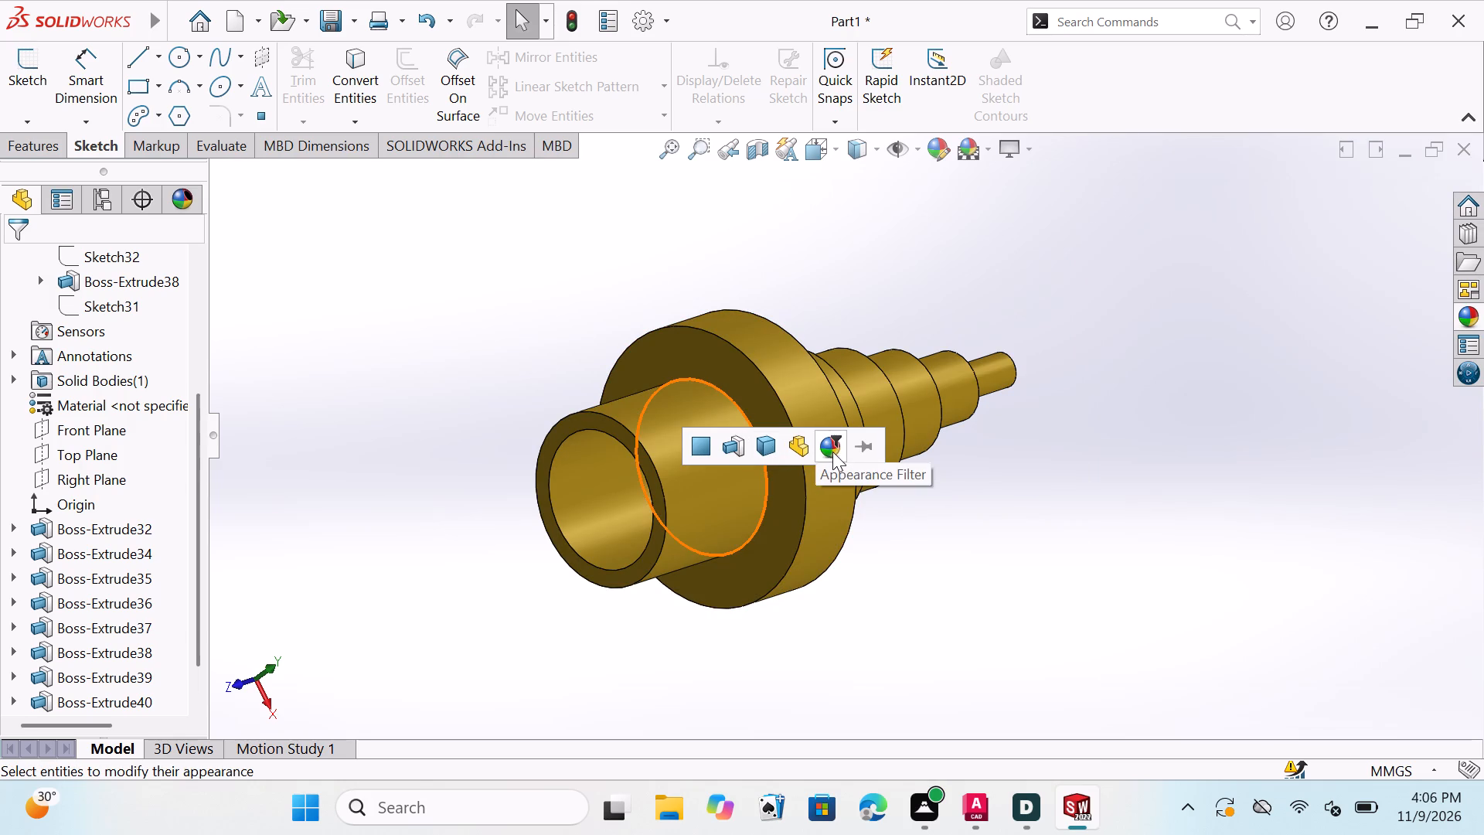
click(832, 452)
Examine the polished brass finish on the hollow cylinder, flange and stepped shaft from both ends and the side.
scroll(706, 431, up, 1)
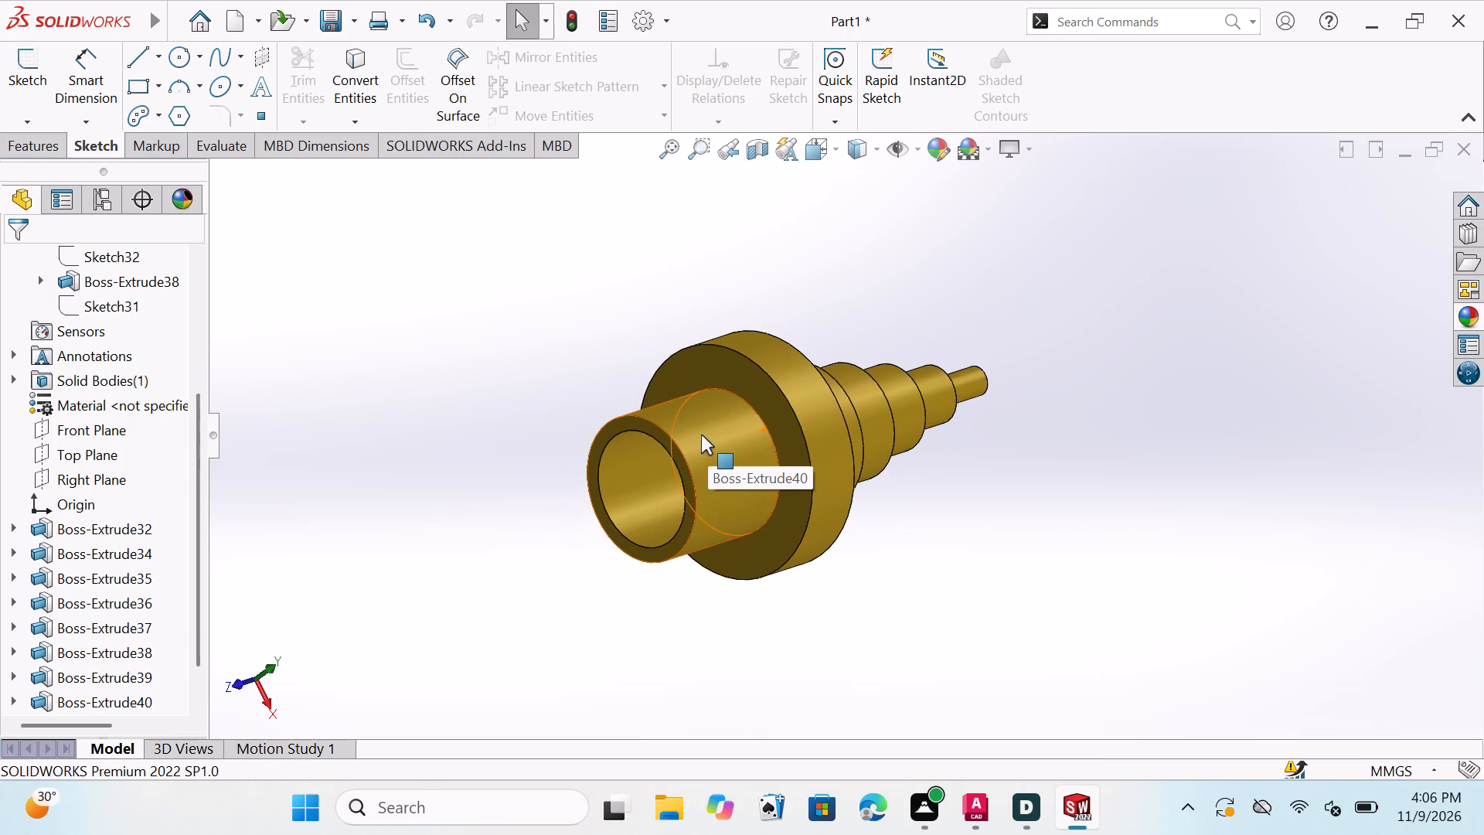
scroll(688, 467, down, 1)
middle_drag(934, 466, 987, 427)
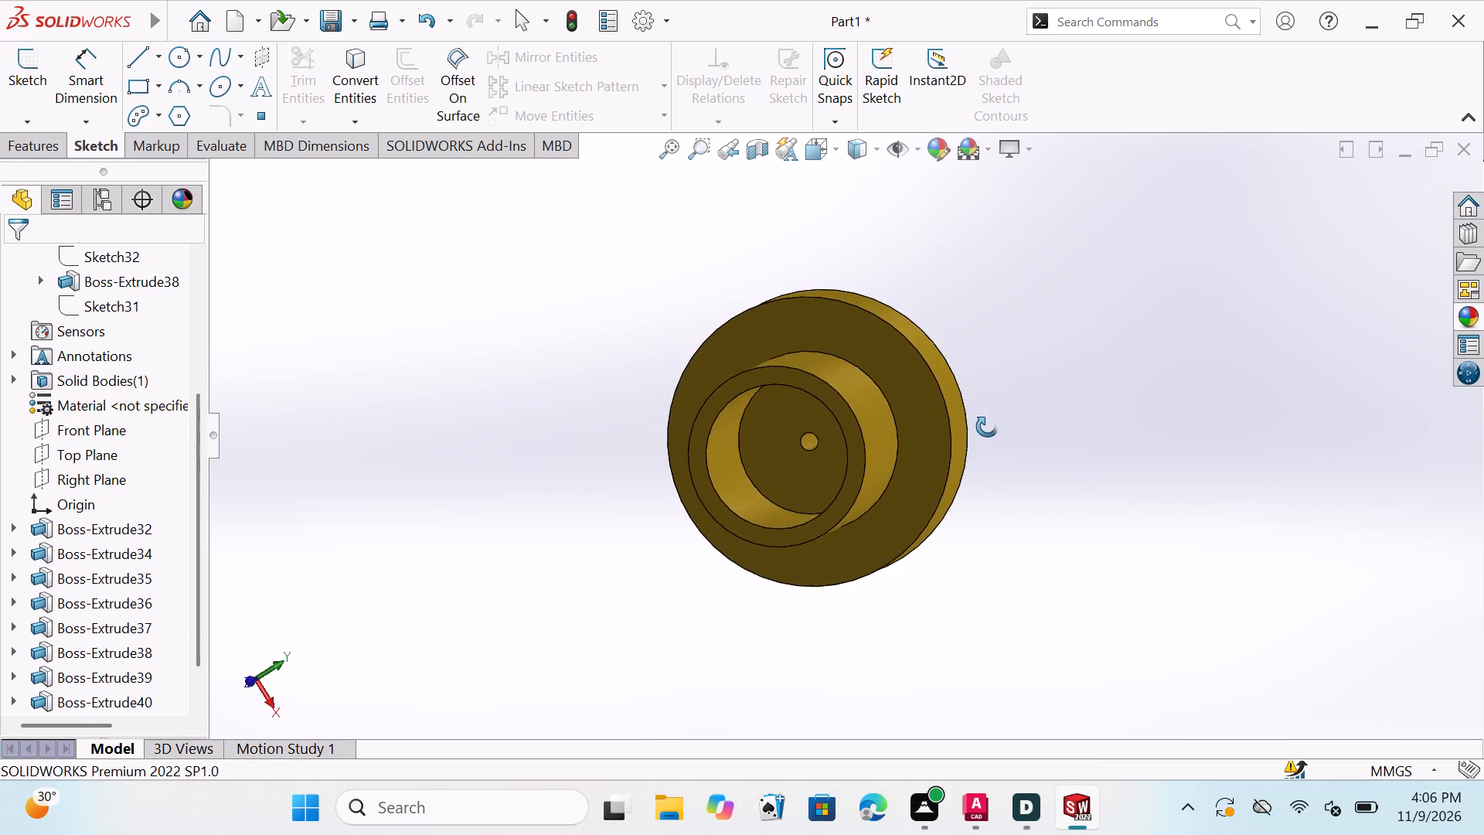
middle_drag(987, 427, 1005, 405)
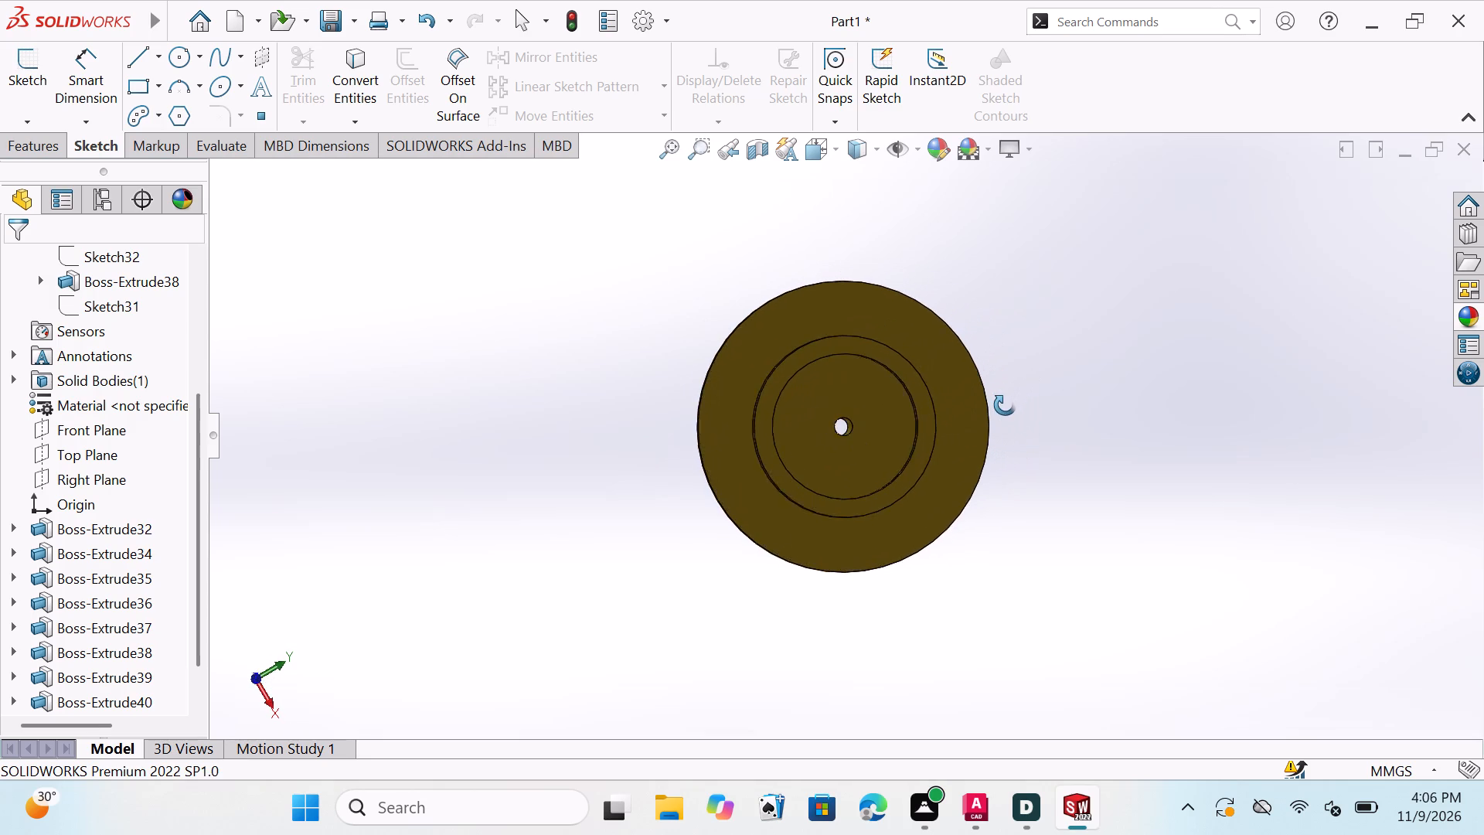
middle_drag(1005, 405, 832, 465)
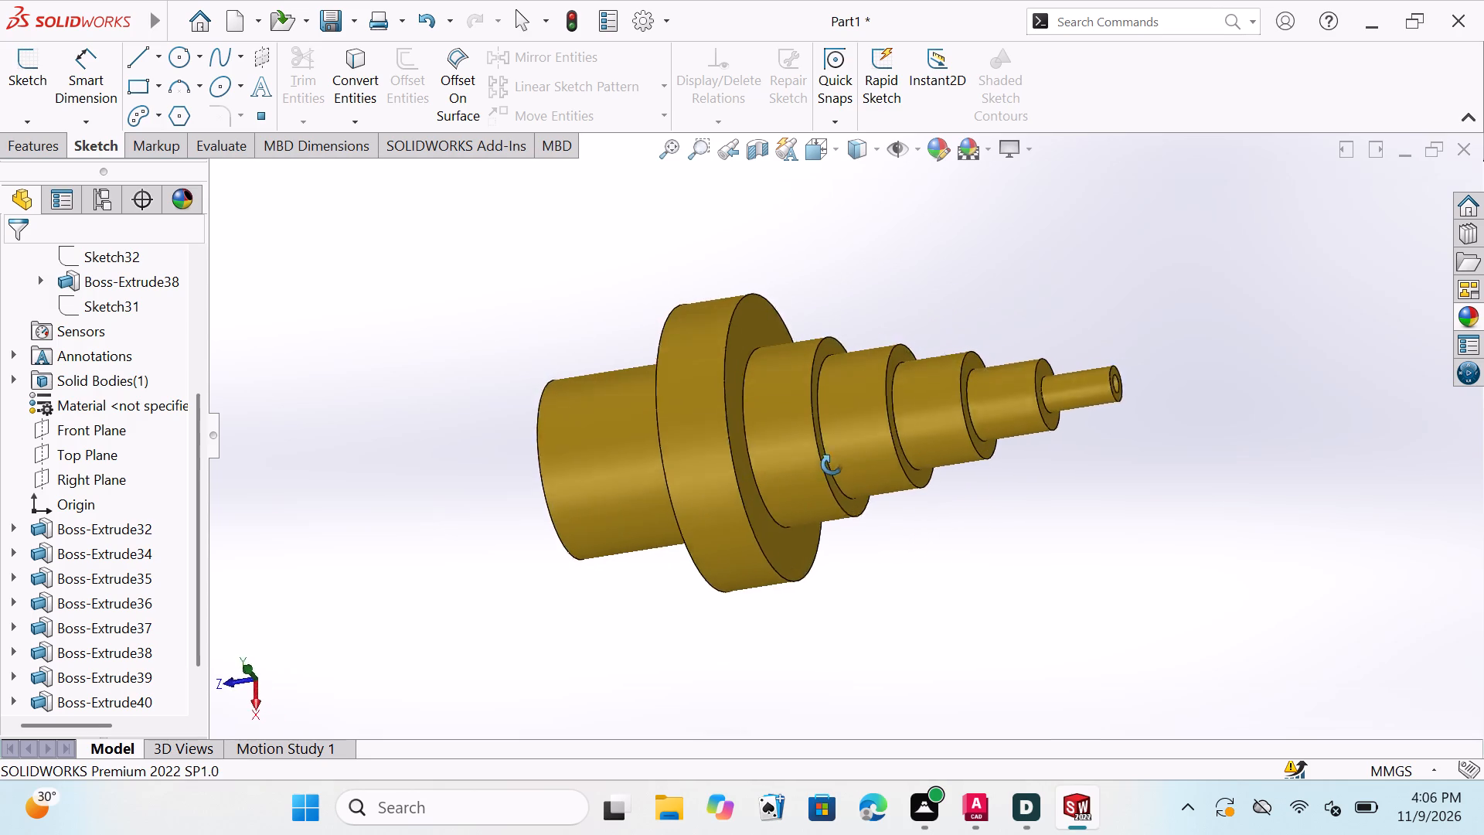
middle_drag(832, 465, 682, 519)
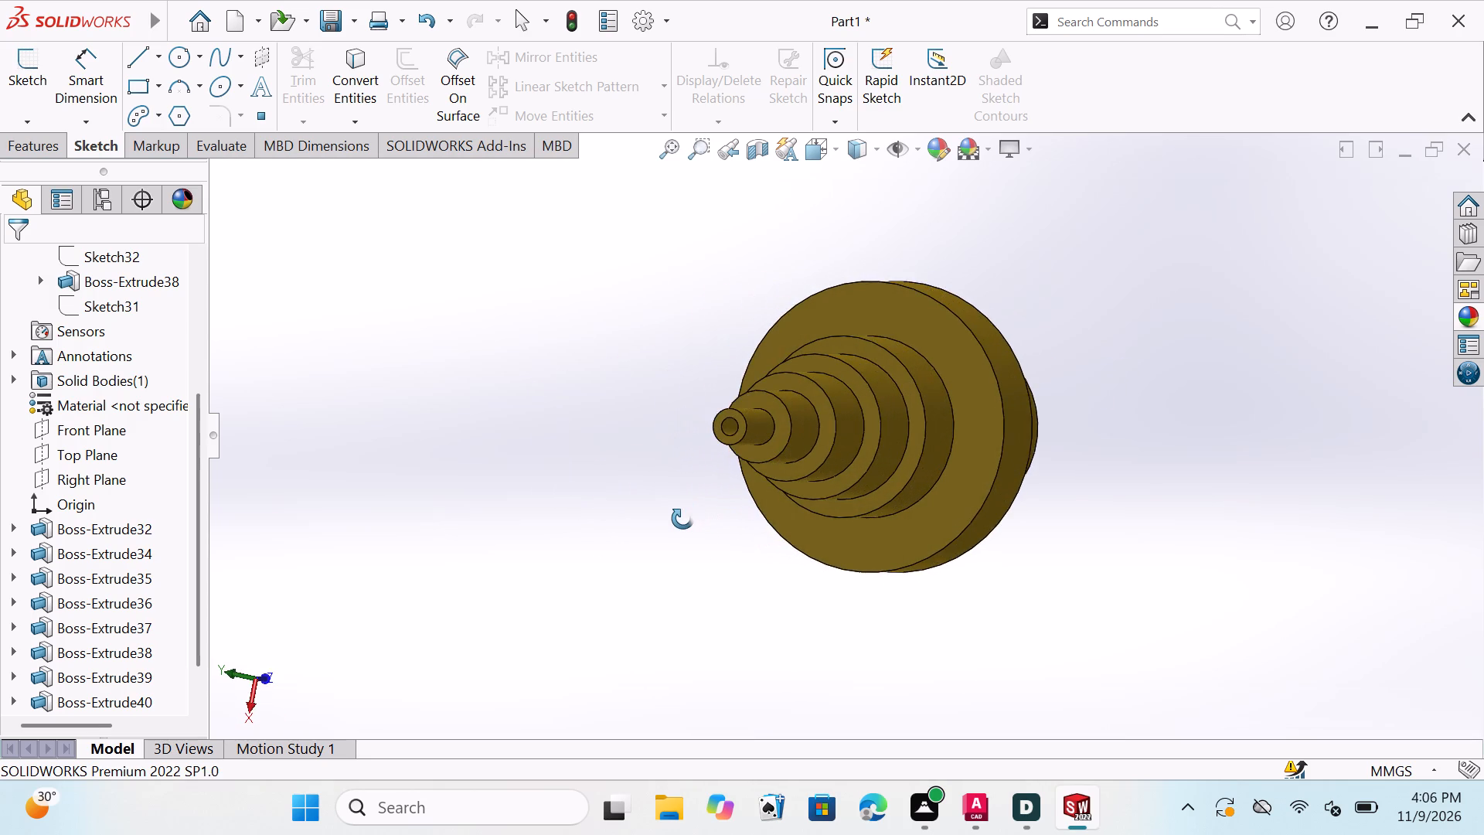
middle_drag(682, 519, 728, 511)
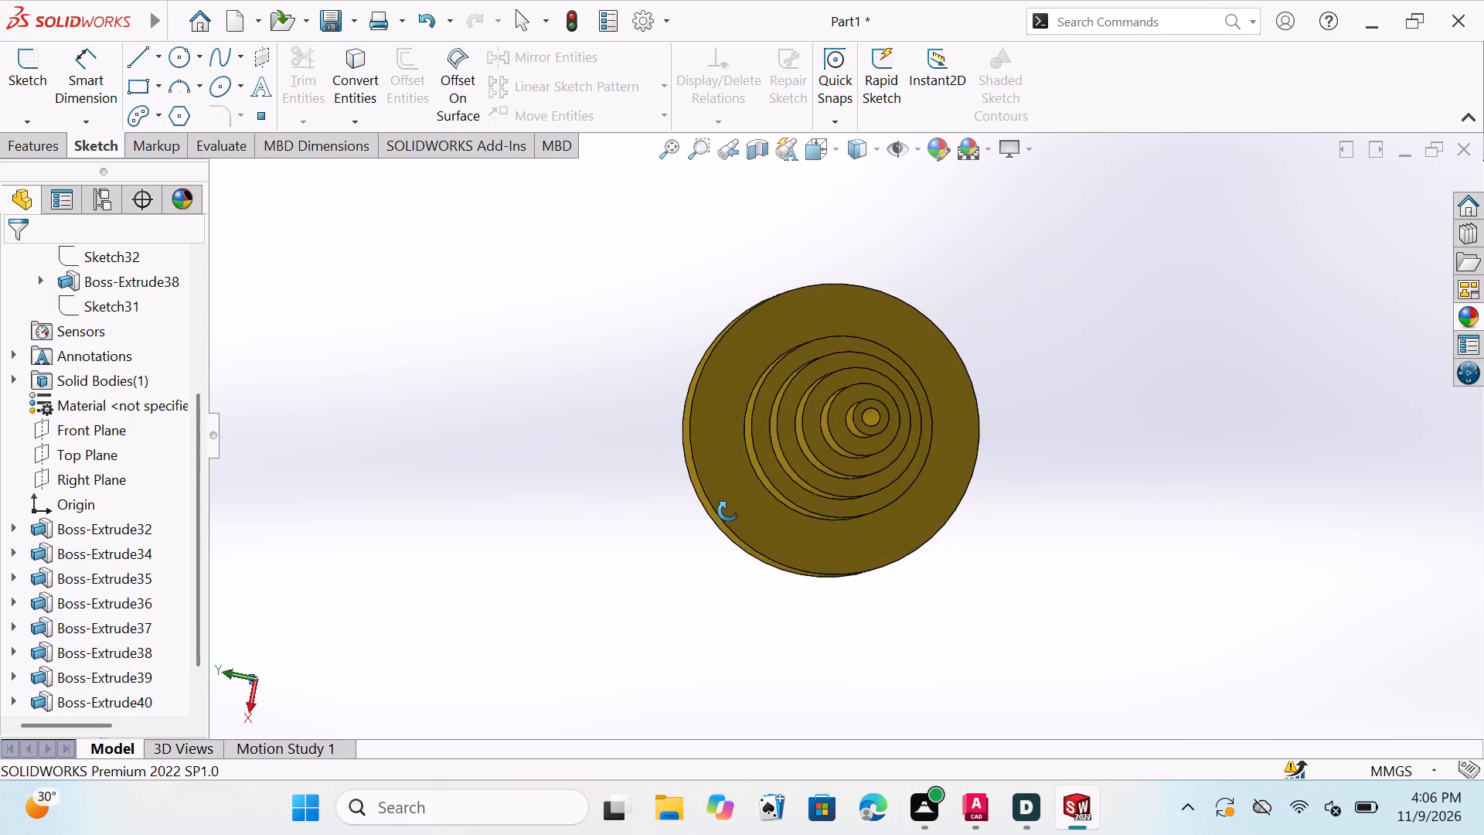
middle_drag(728, 511, 854, 453)
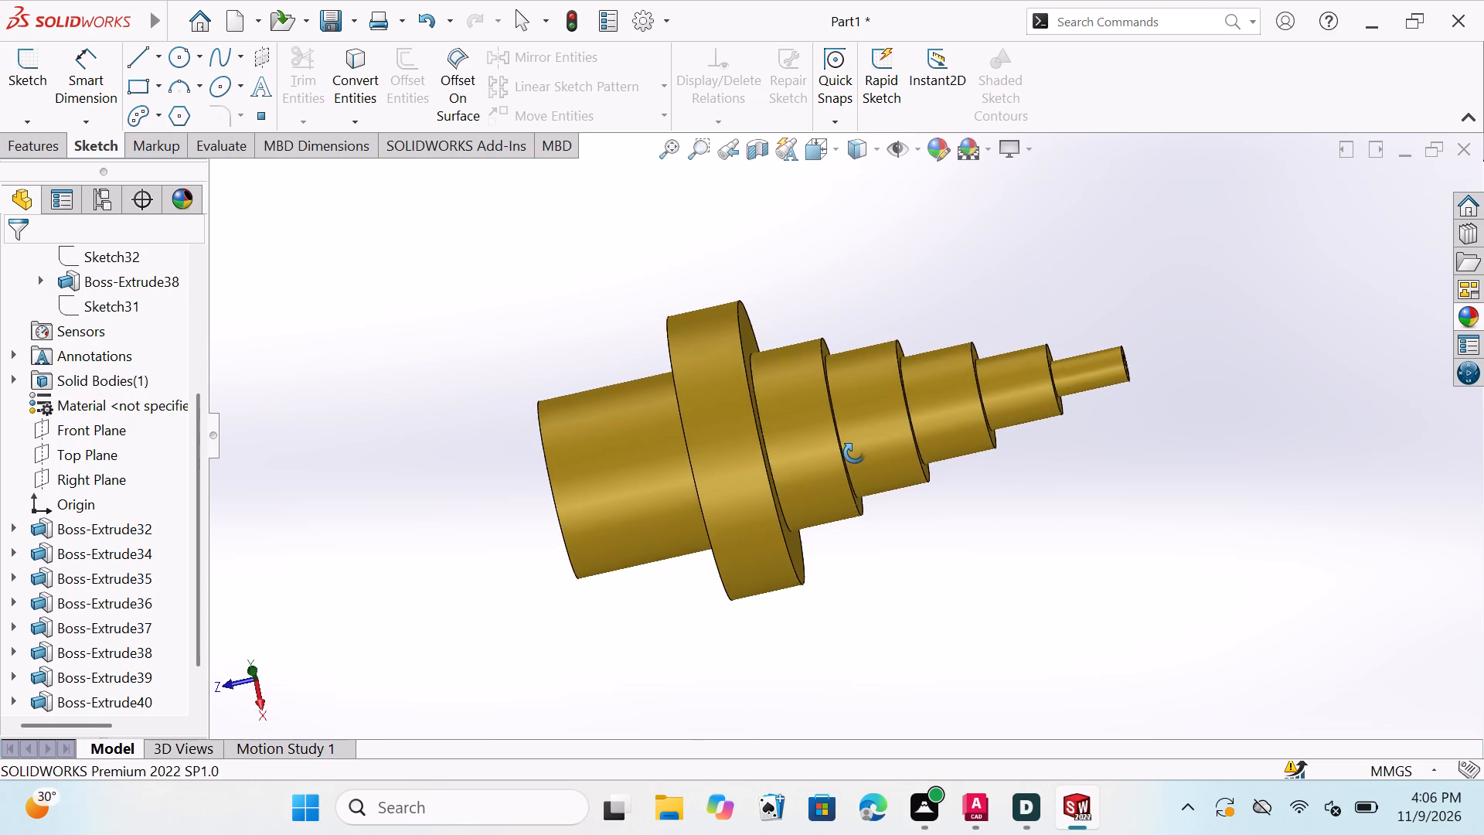
middle_drag(854, 453, 899, 424)
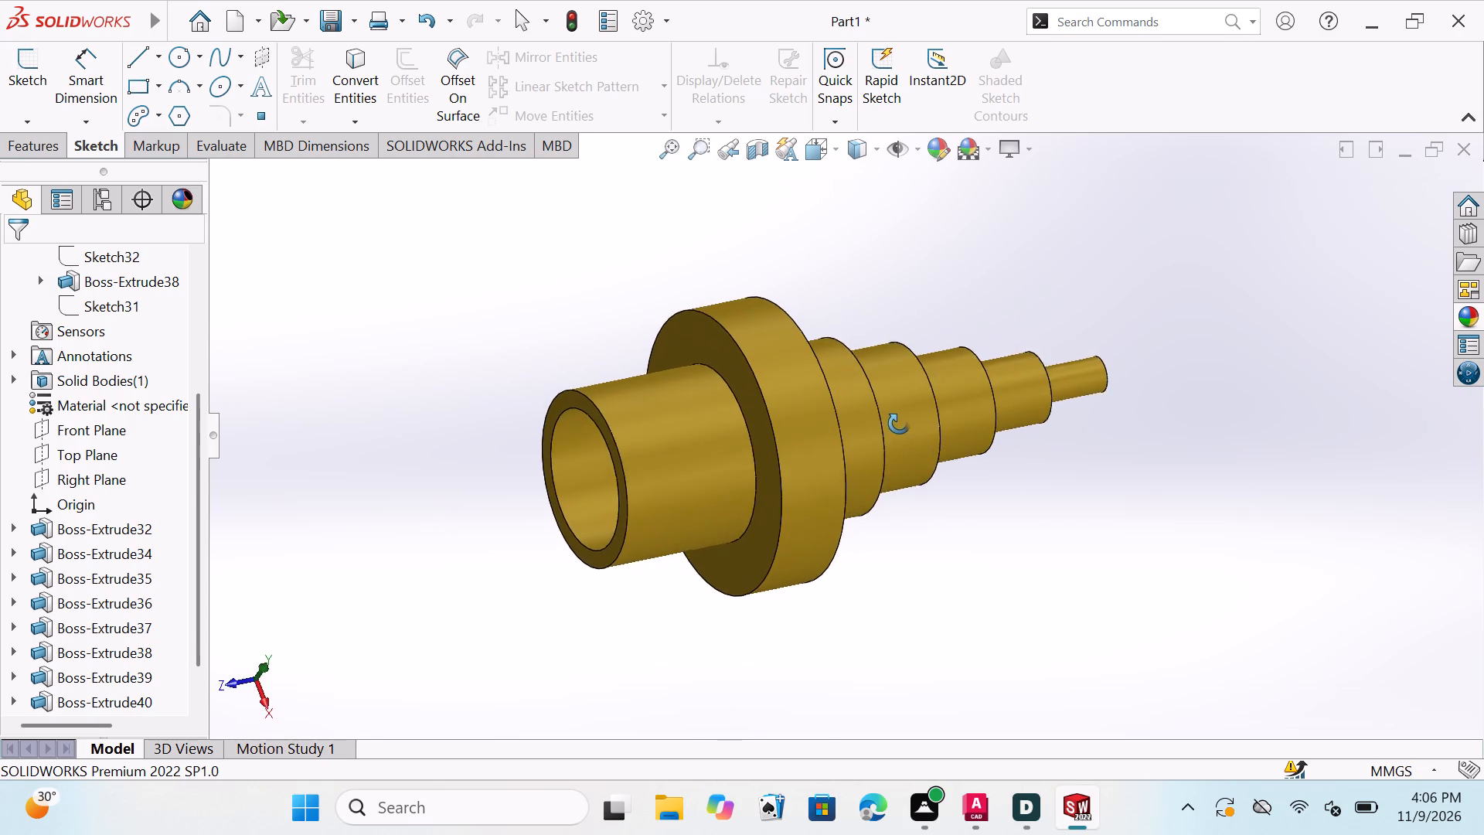
middle_drag(899, 424, 893, 414)
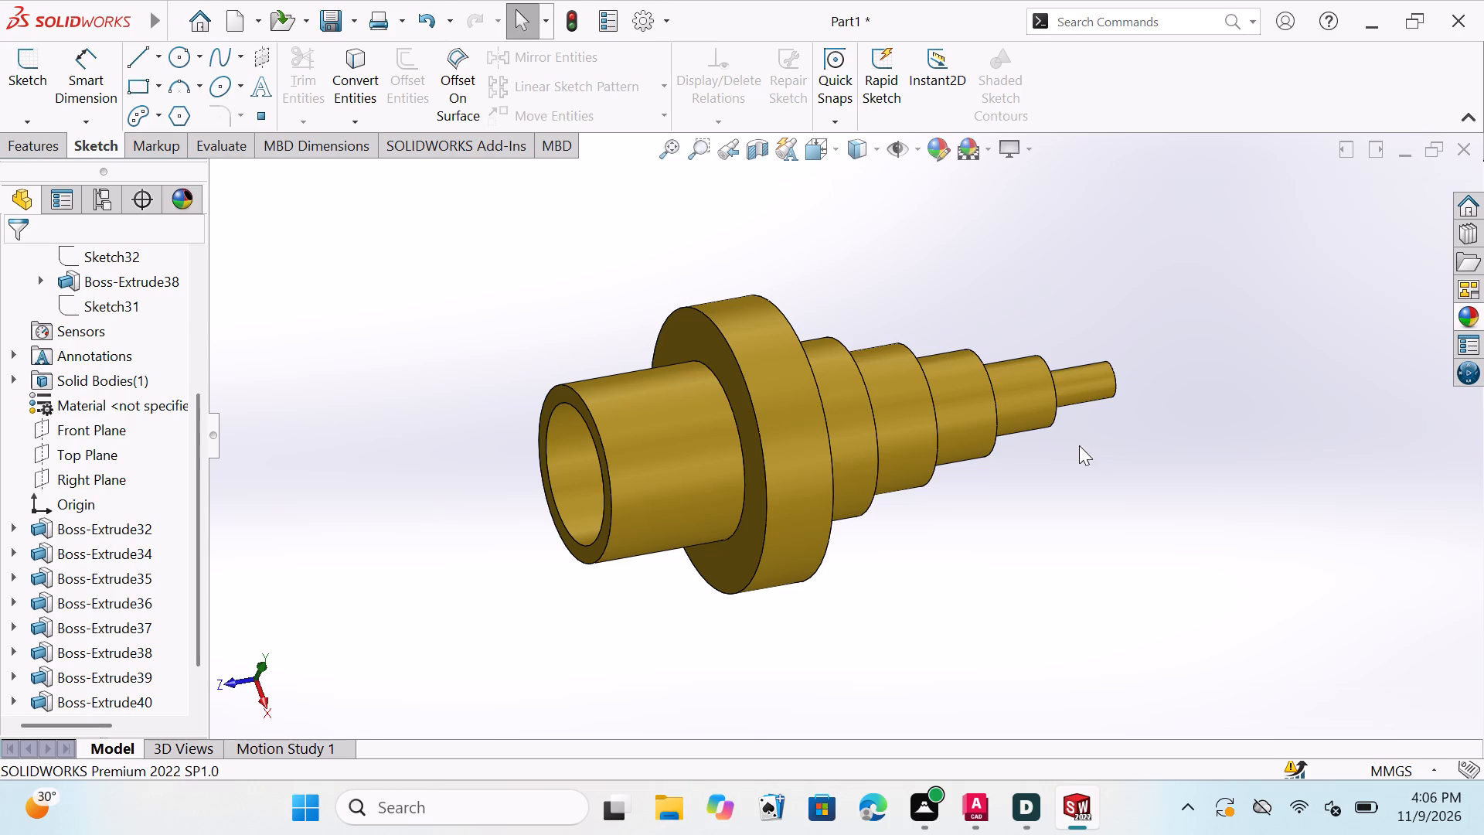
scroll(816, 393, up, 2)
scroll(806, 397, down, 2)
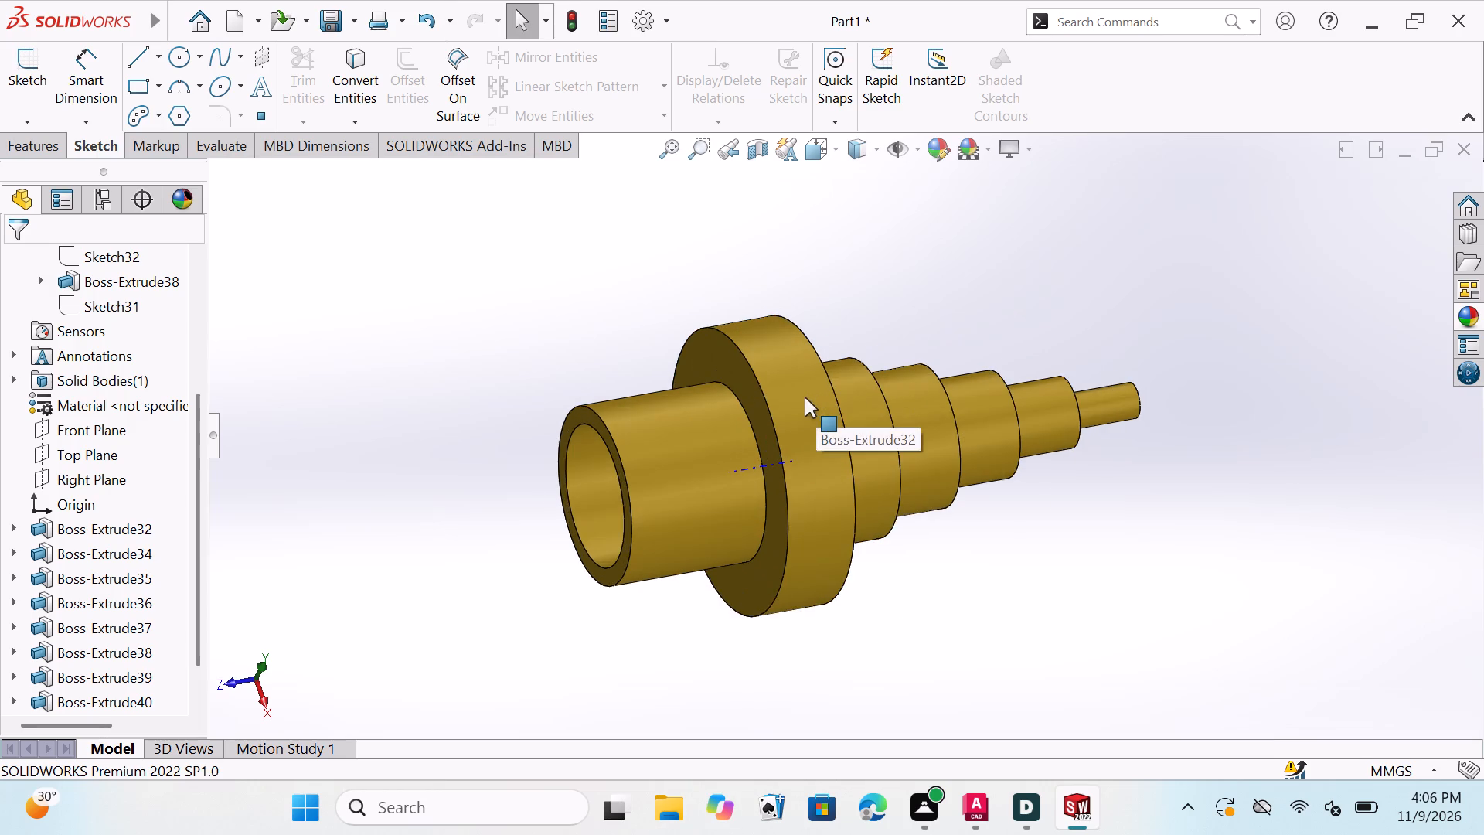
scroll(778, 443, down, 4)
scroll(768, 540, up, 2)
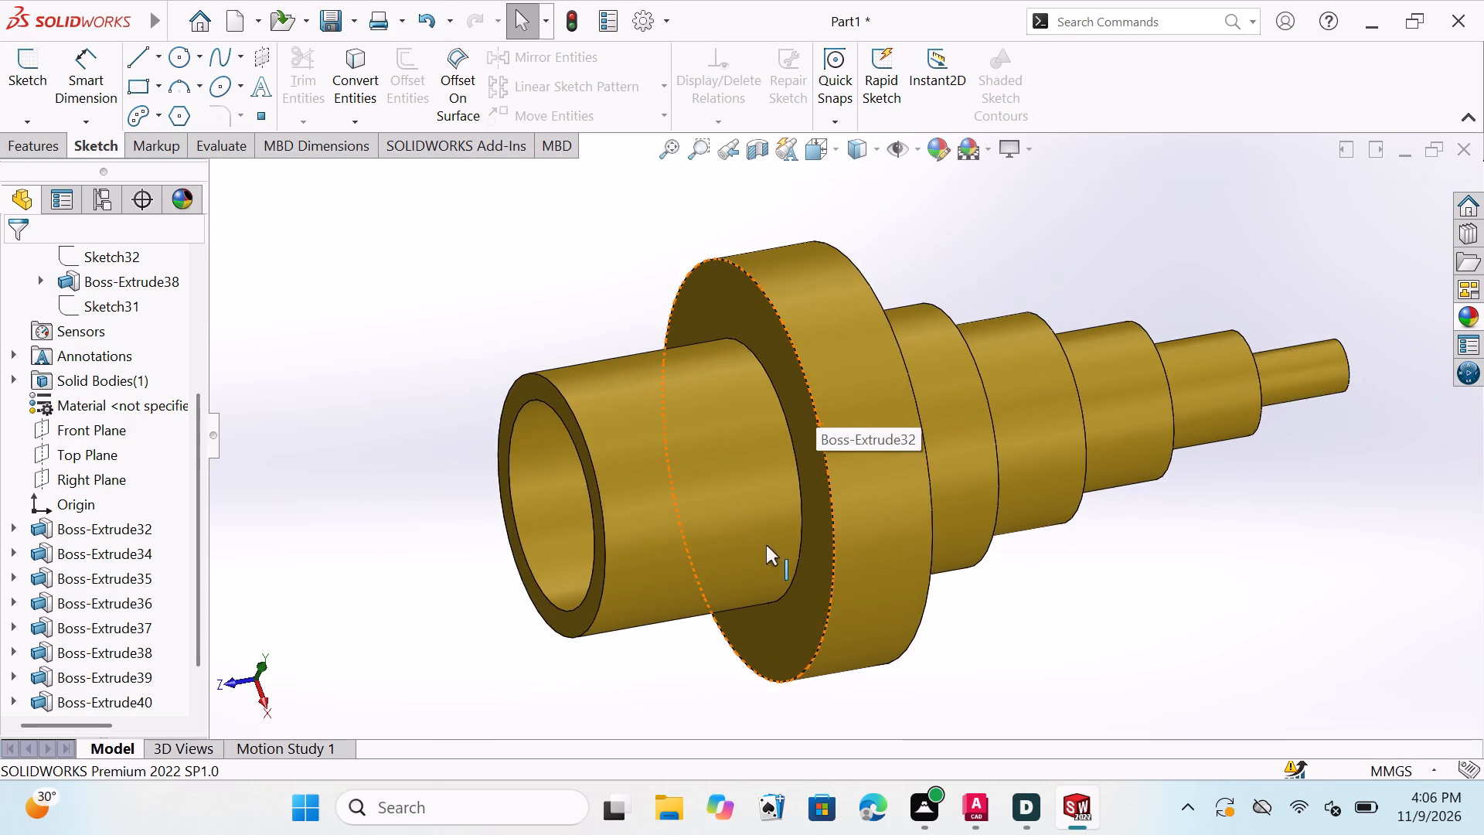
scroll(768, 550, up, 2)
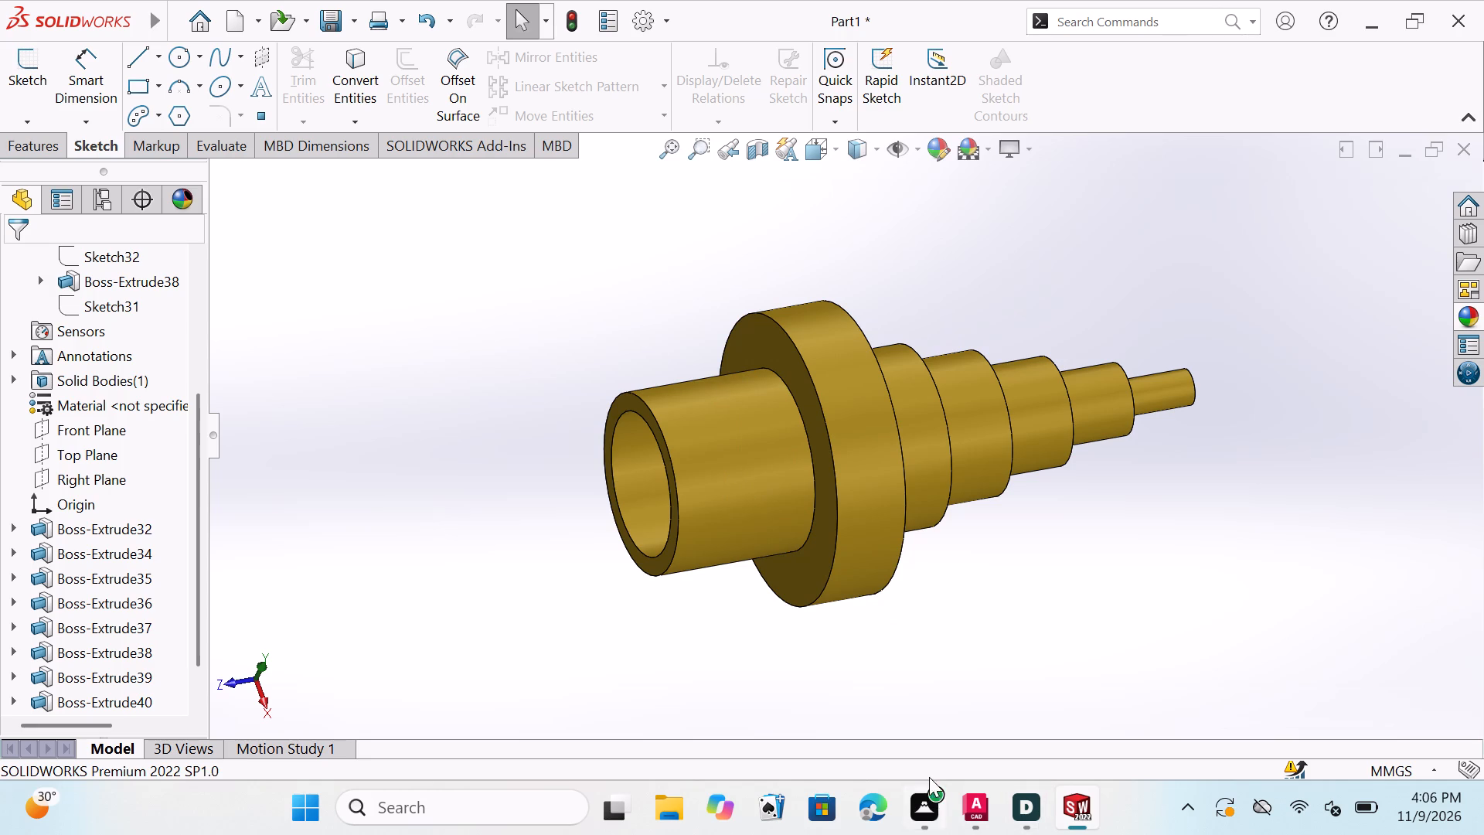
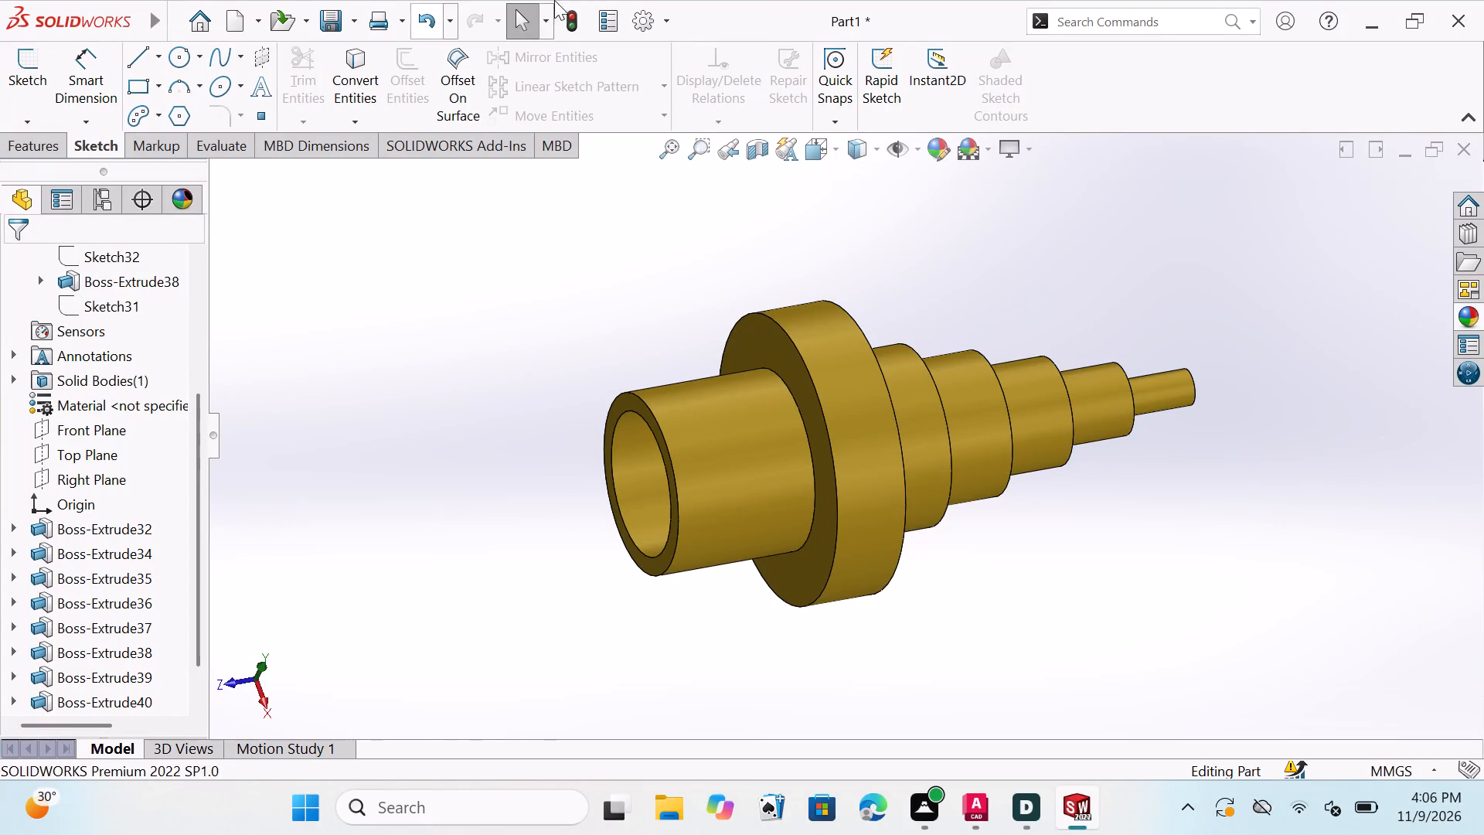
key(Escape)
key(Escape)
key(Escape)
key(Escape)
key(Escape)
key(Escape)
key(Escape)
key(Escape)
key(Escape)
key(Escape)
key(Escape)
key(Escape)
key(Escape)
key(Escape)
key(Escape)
Undo the polished brass, bronze and aluminum appearance changes until the stepped part has its default grey colour.
key(ctrl+z)
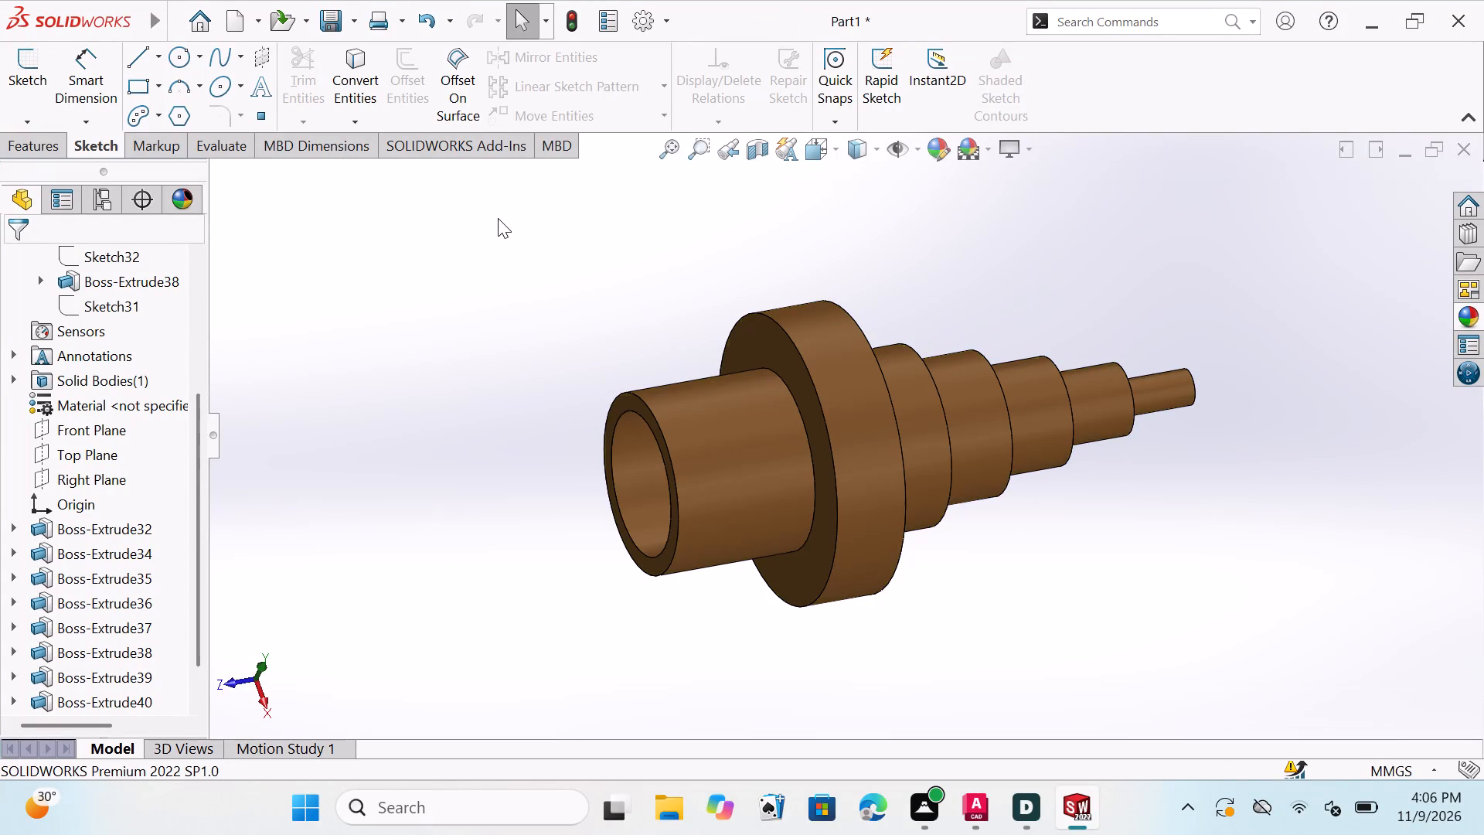
key(ctrl+z)
key(ctrl+z)
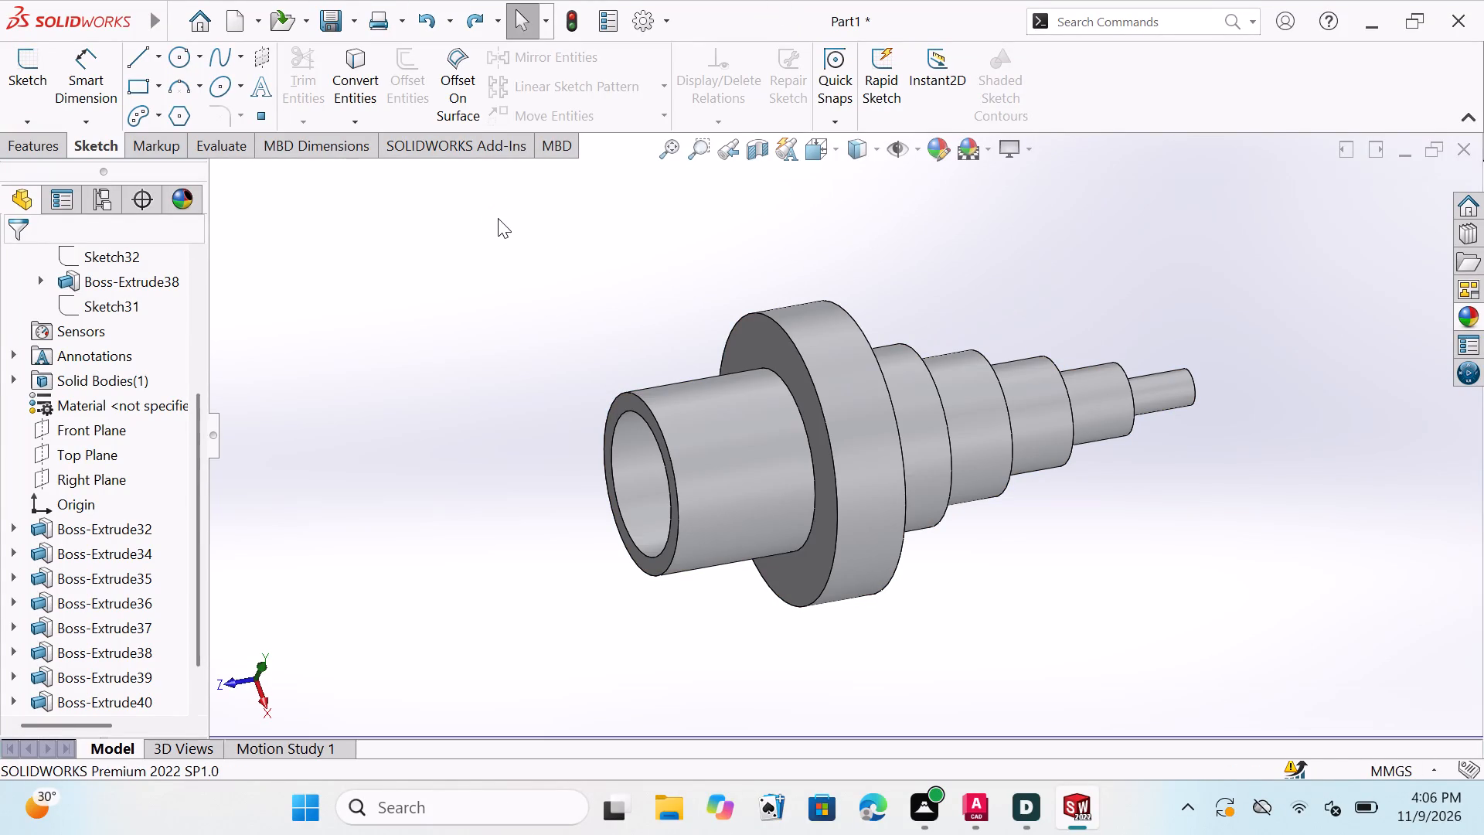
key(ctrl+z)
key(ctrl+z)
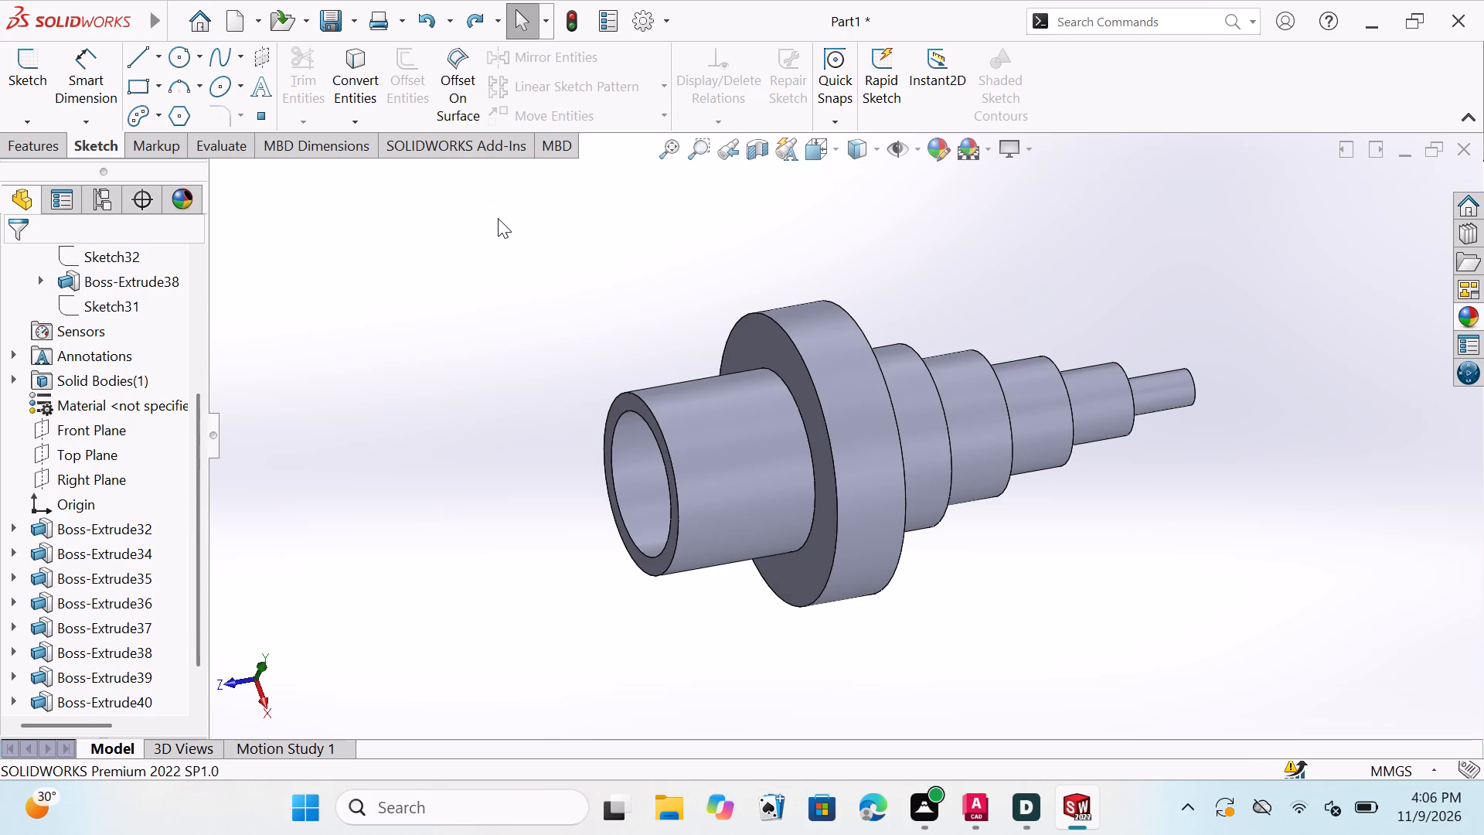
Undo the features and sketches that form the hollow cylinder and its bore on the front of the flange.
key(ctrl+z)
key(ctrl+z)
key(ctrl+z)
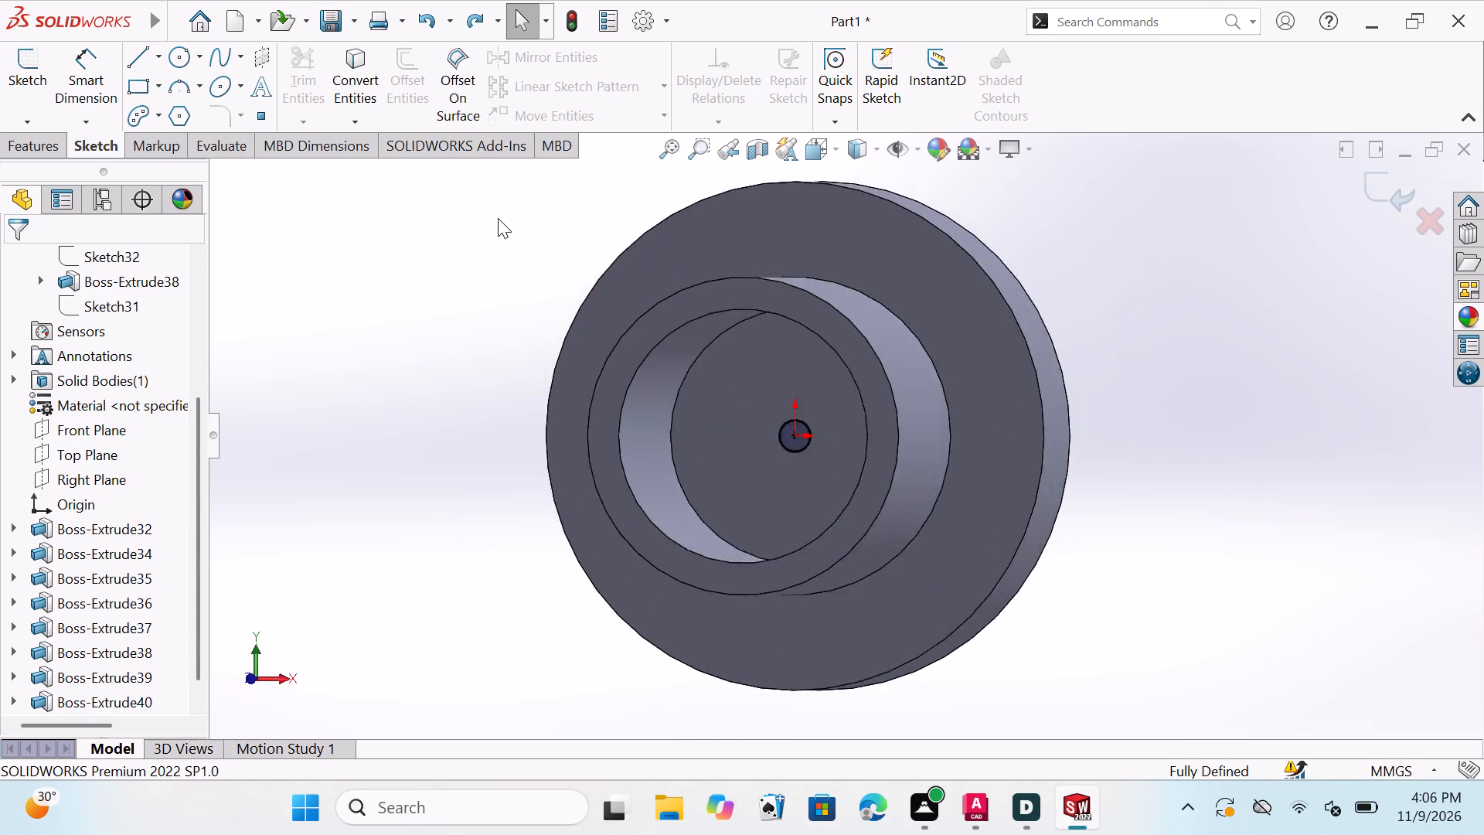
key(ctrl+z)
key(ctrl+z)
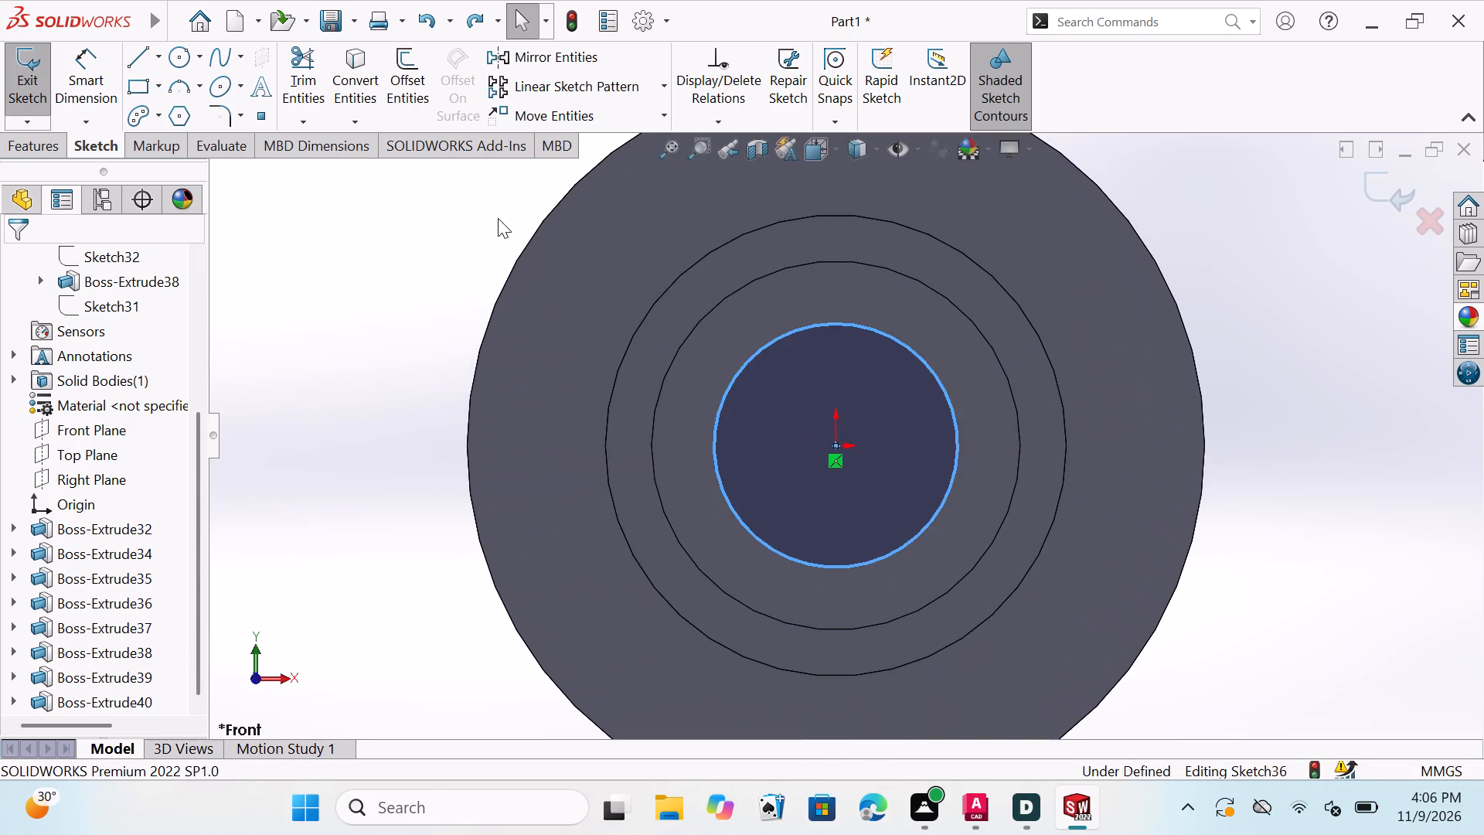
key(ctrl+z)
key(ctrl+z)
key(ctrl+z)
key(ctrl+z)
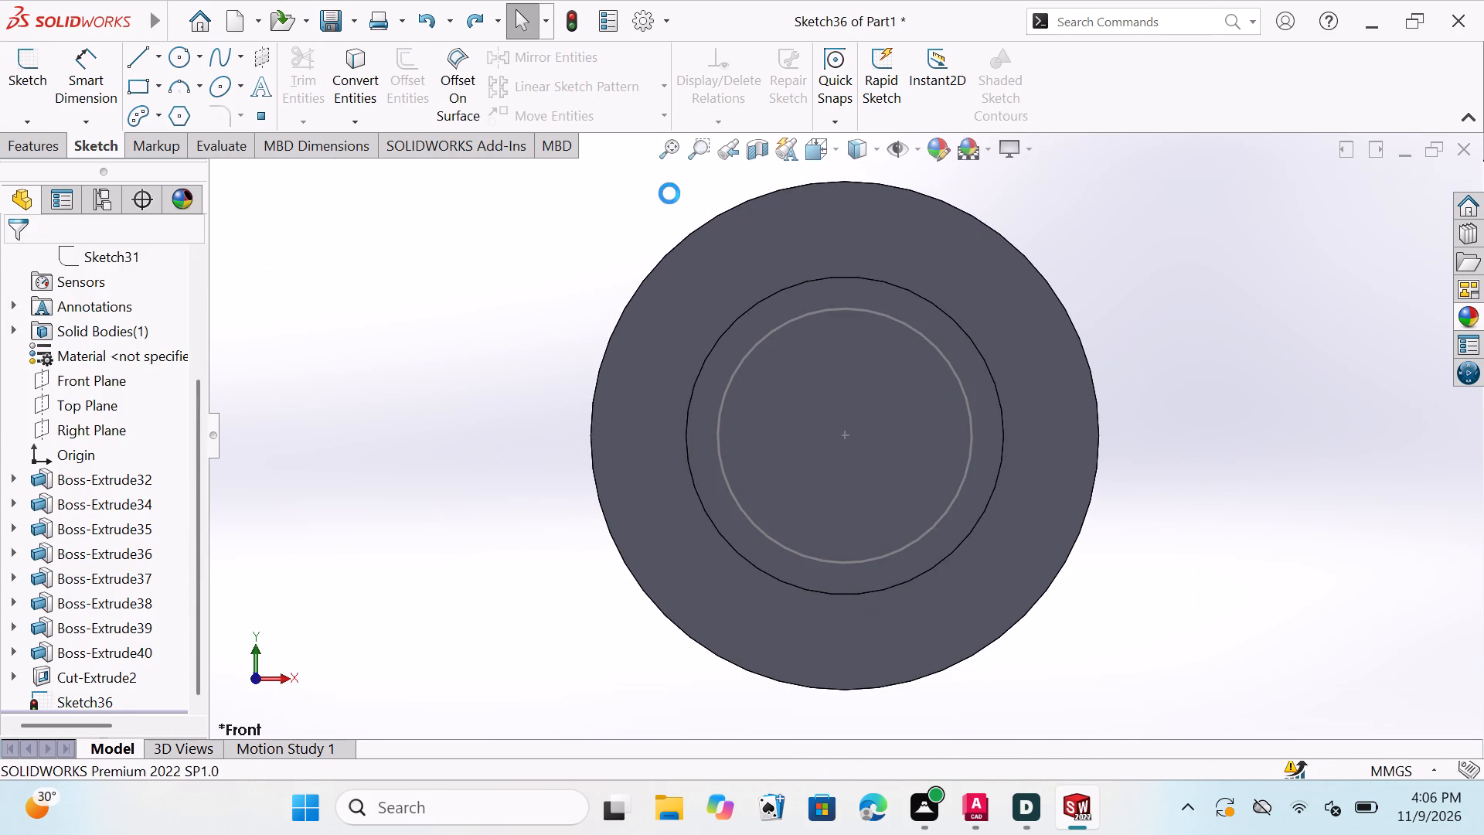
key(ctrl+z)
key(ctrl+z)
key(ctrl+z)
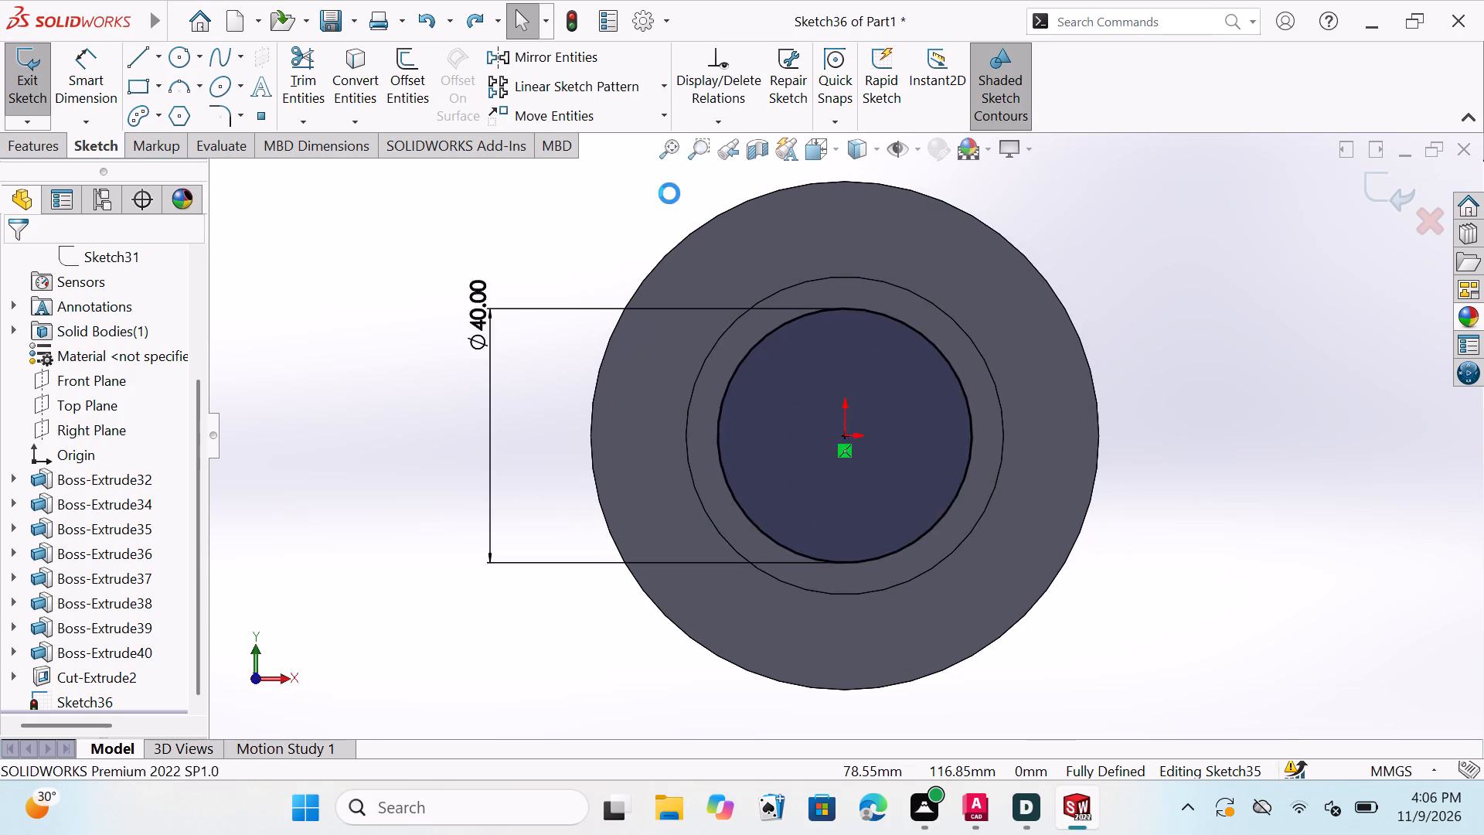
key(ctrl+z)
key(ctrl+z)
key(ctrl+z)
key(ctrl+z)
key(ctrl+z)
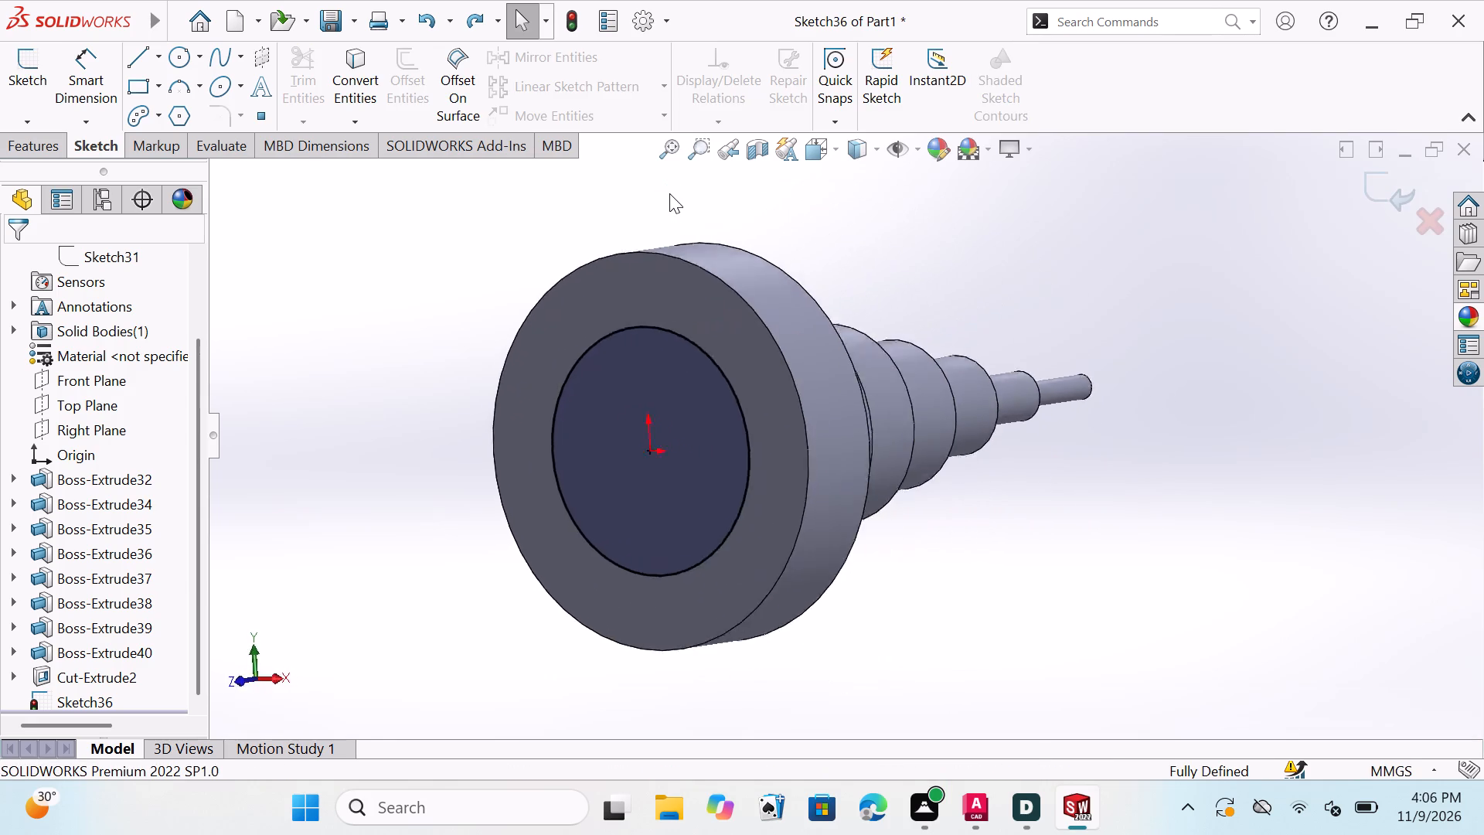
key(ctrl+z)
key(ctrl+z)
key(ctrl+z)
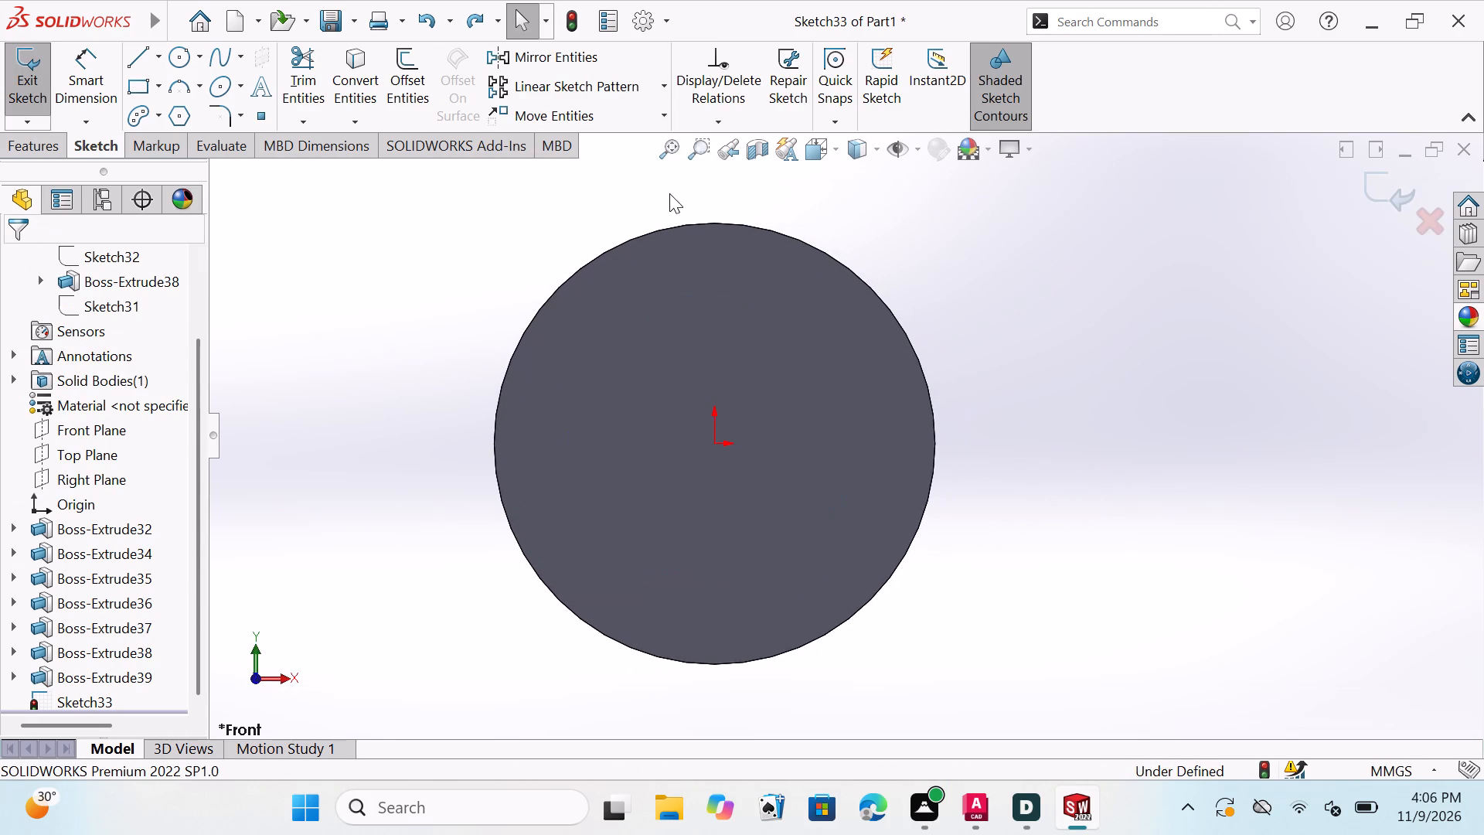
Undo Boss-Extrude39 and Boss-Extrude38 together with the circle sketches they were built from.
key(ctrl+z)
key(ctrl+z)
key(ctrl+z)
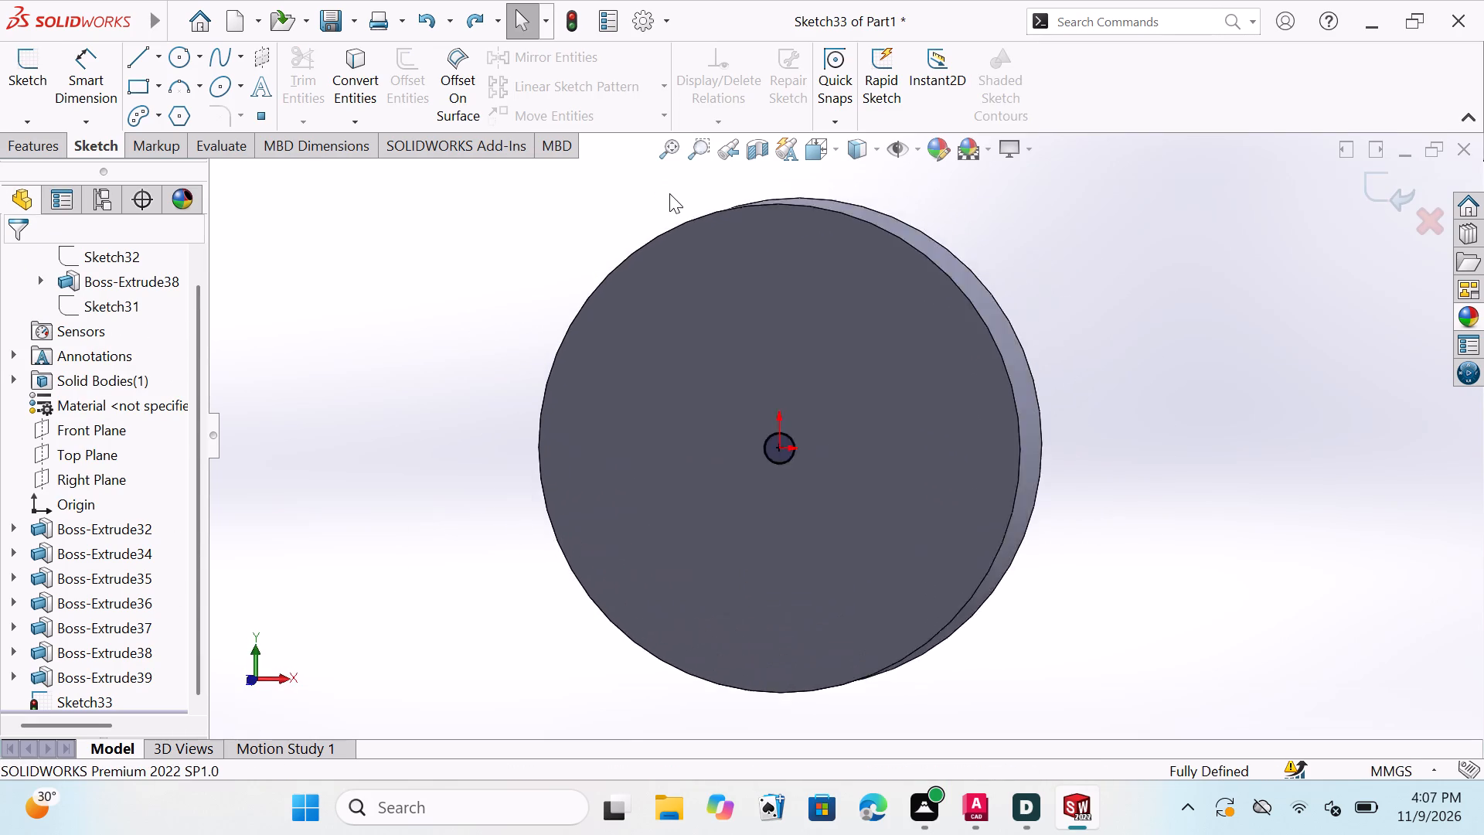
key(ctrl+z)
key(ctrl+z)
key(ctrl+z)
key(ctrl+z)
key(ctrl+z)
key(ctrl+z)
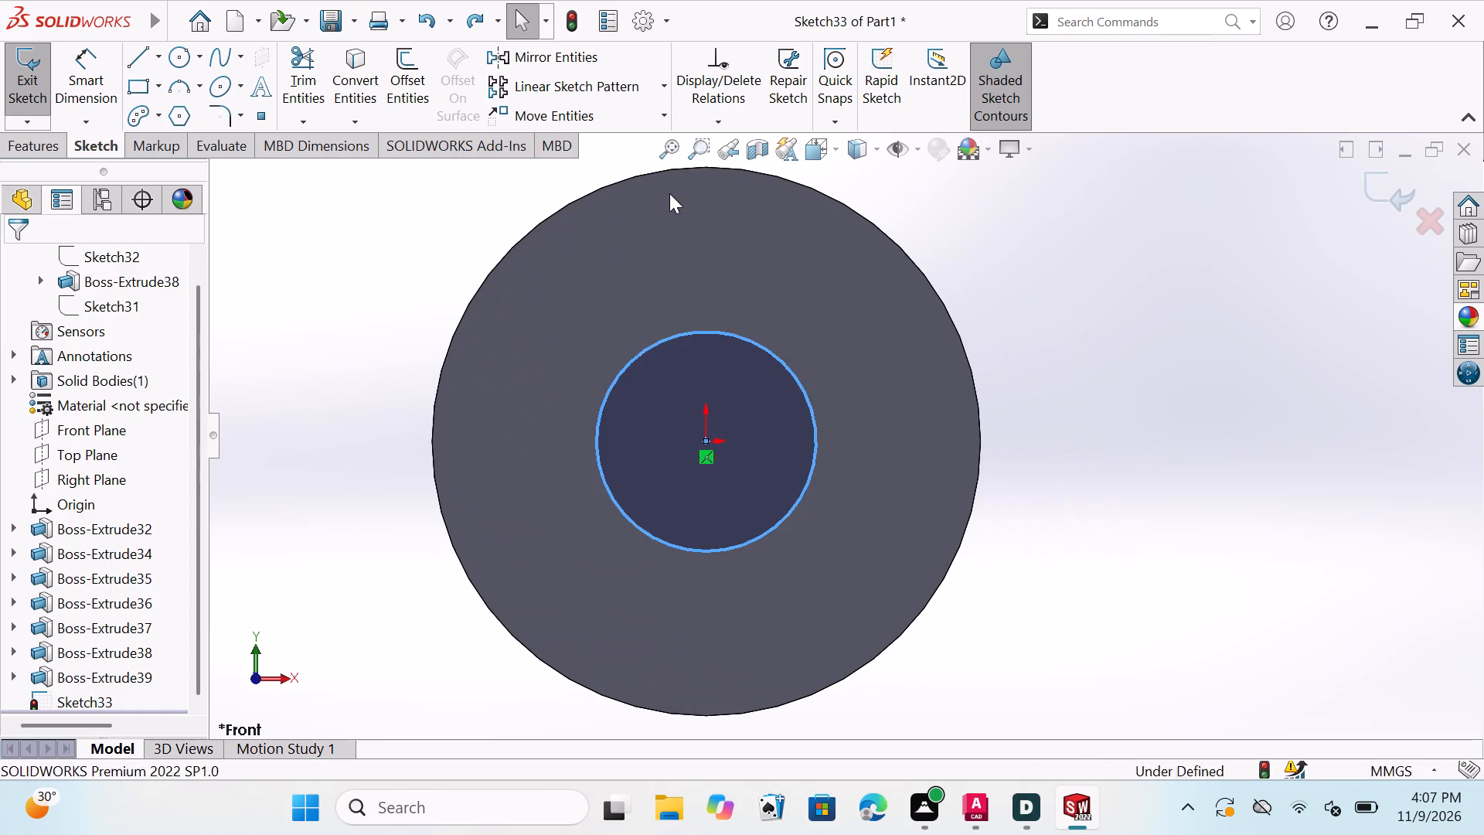
key(ctrl+z)
key(ctrl+z)
key(ctrl+z)
key(ctrl+z)
key(ctrl+z)
key(ctrl+z)
key(ctrl+z)
key(ctrl+z)
key(ctrl+z)
key(ctrl+z)
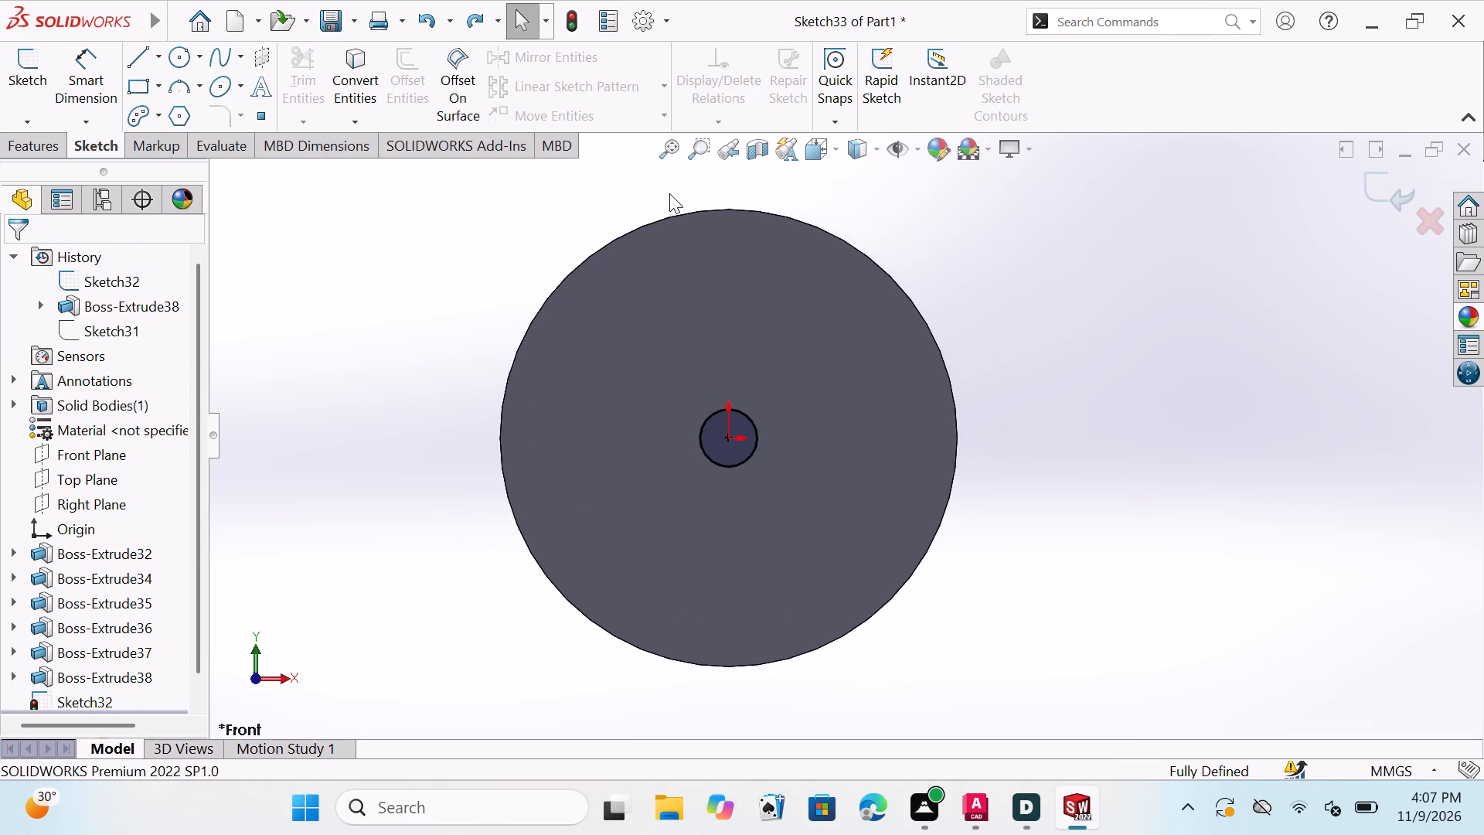
key(ctrl+z)
key(ctrl+z)
key(ctrl+z)
key(ctrl+z)
key(ctrl+z)
key(ctrl+z)
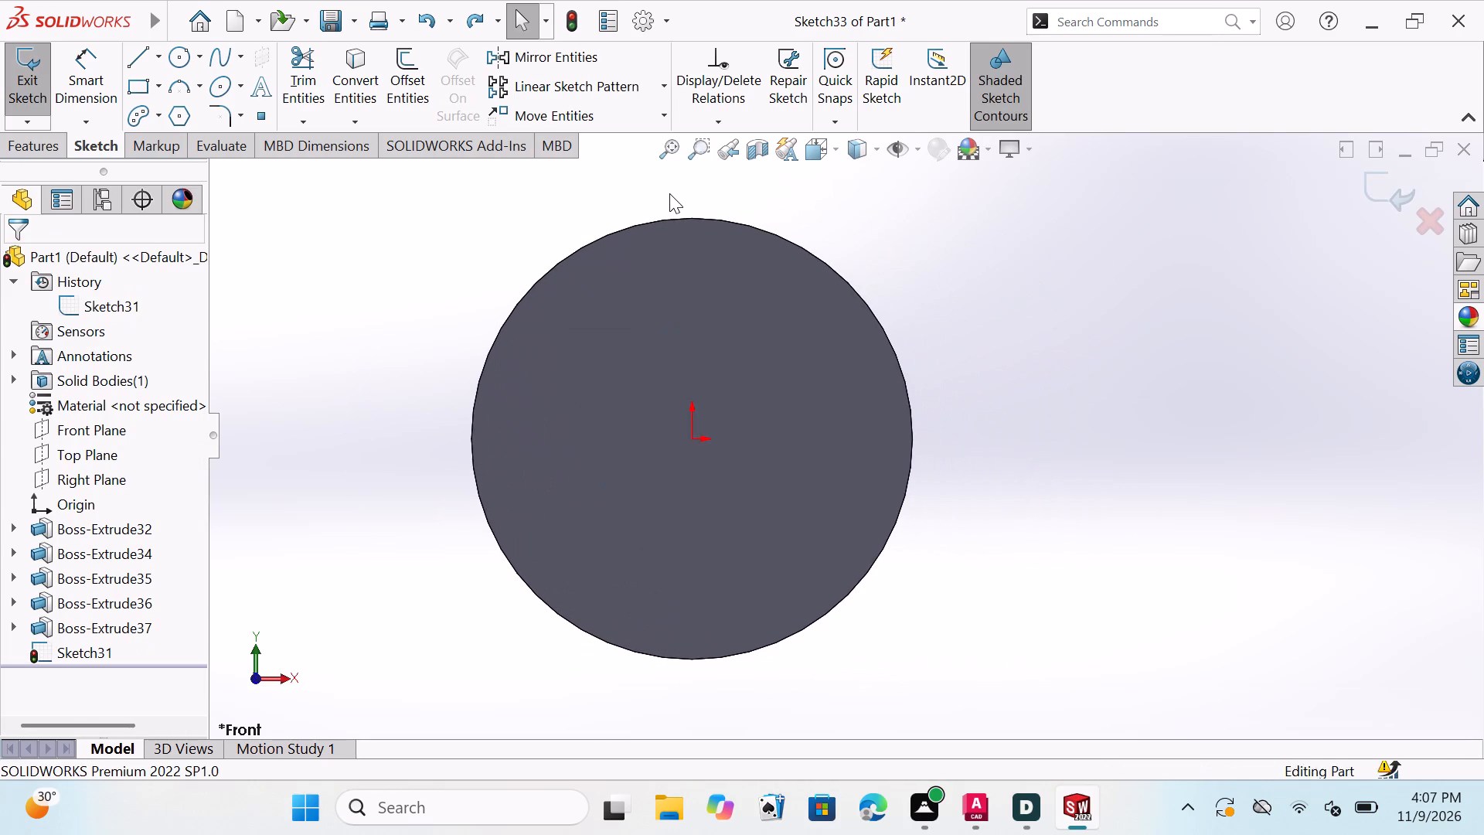
Undo Boss-Extrude37, the next remaining step of the shaft, back to the start of its circle sketch.
key(ctrl+z)
key(ctrl+z)
key(ctrl+z)
key(ctrl+z)
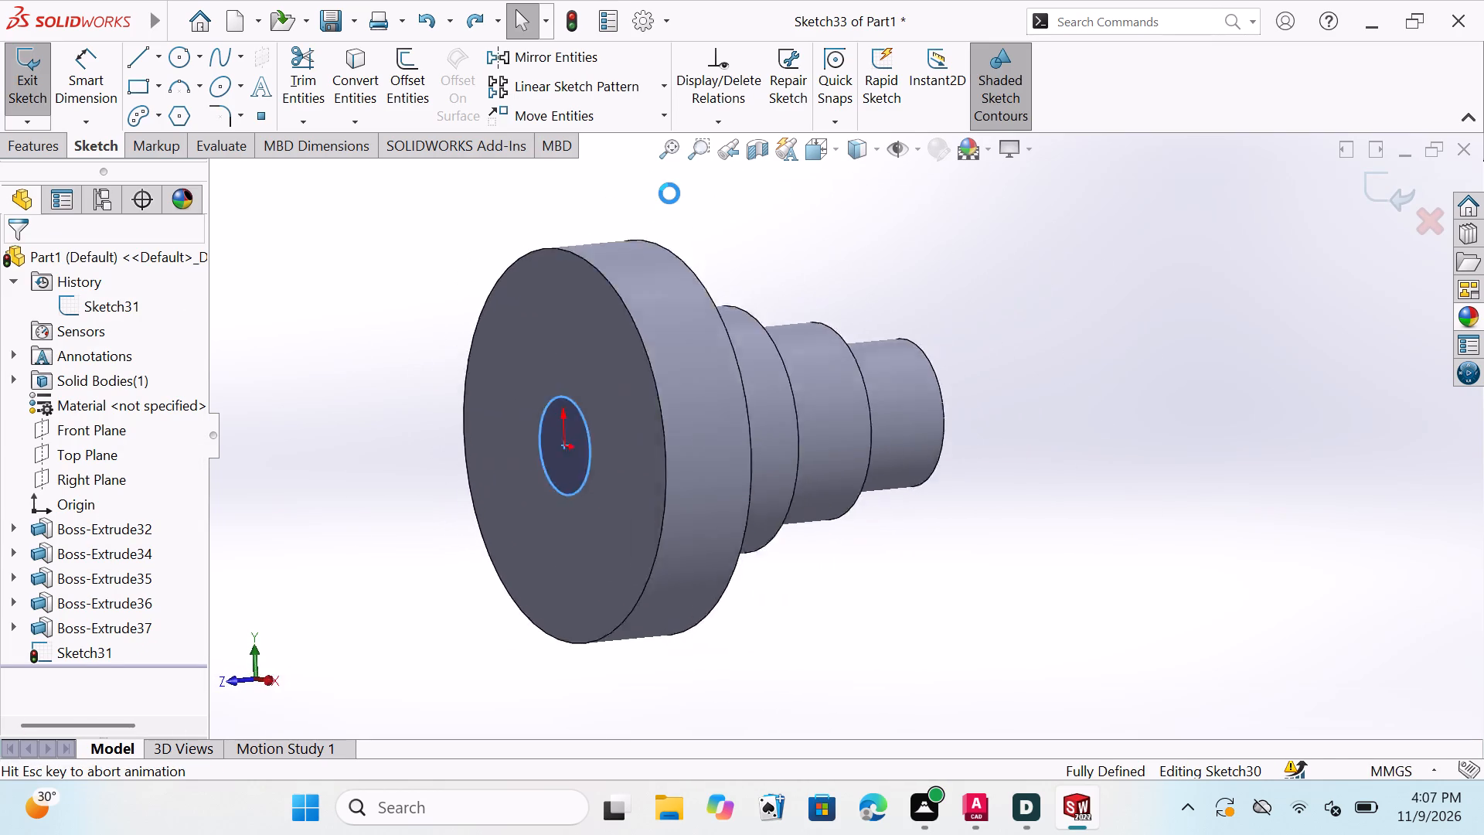
key(ctrl+z)
key(ctrl+z)
key(ctrl+z)
key(ctrl+z)
key(ctrl+z)
key(ctrl+z)
key(ctrl+z)
key(ctrl+z)
key(ctrl+z)
key(ctrl+z)
key(ctrl+z)
key(ctrl+z)
key(ctrl+z)
key(ctrl+z)
key(ctrl+z)
key(ctrl+z)
key(ctrl+z)
key(ctrl+z)
key(ctrl+z)
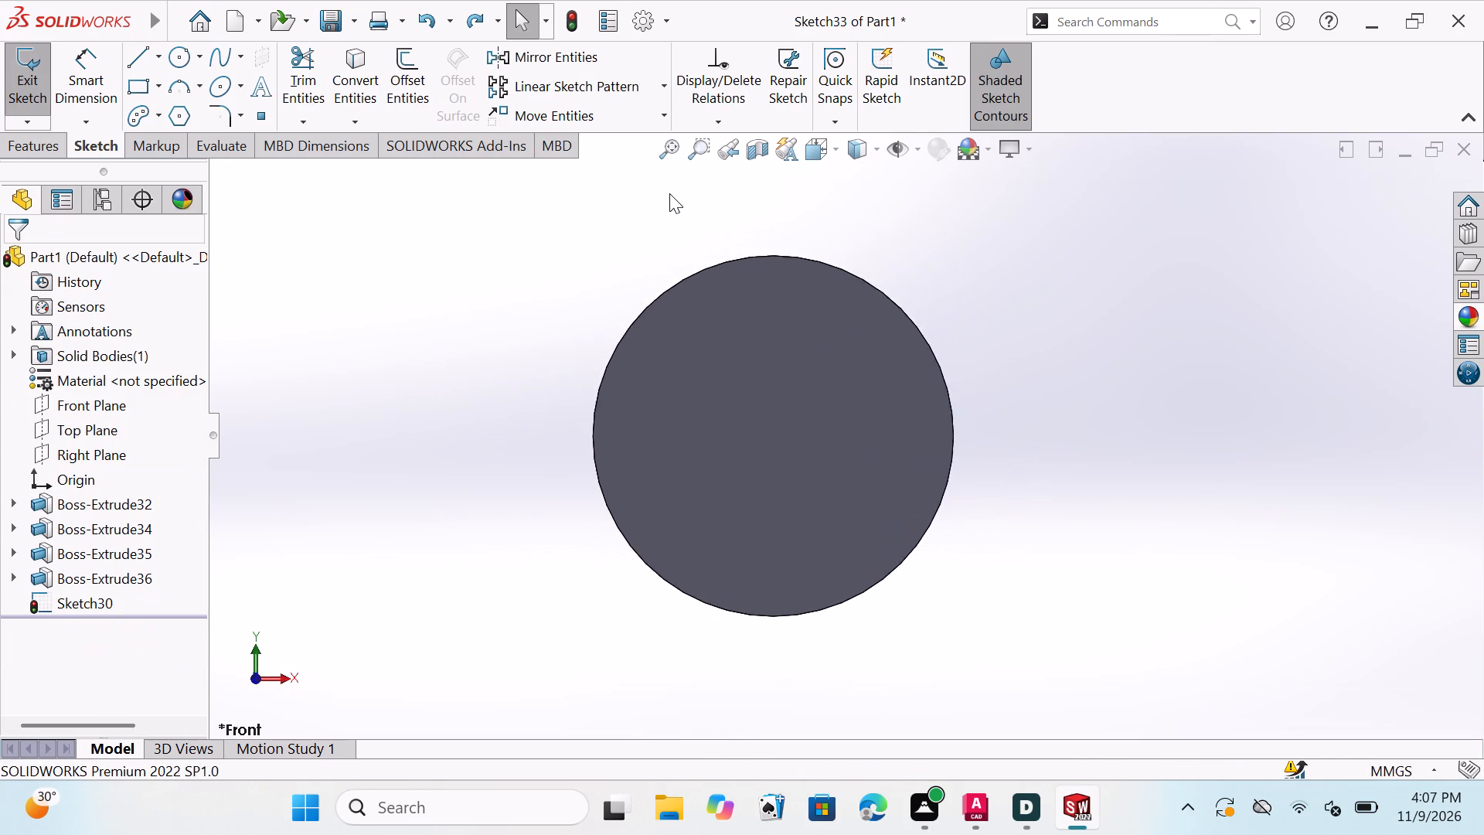
Undo Boss-Extrude36 and the edits to its circle sketch on the flange face.
key(ctrl+z)
key(ctrl+z)
key(ctrl+z)
key(ctrl+z)
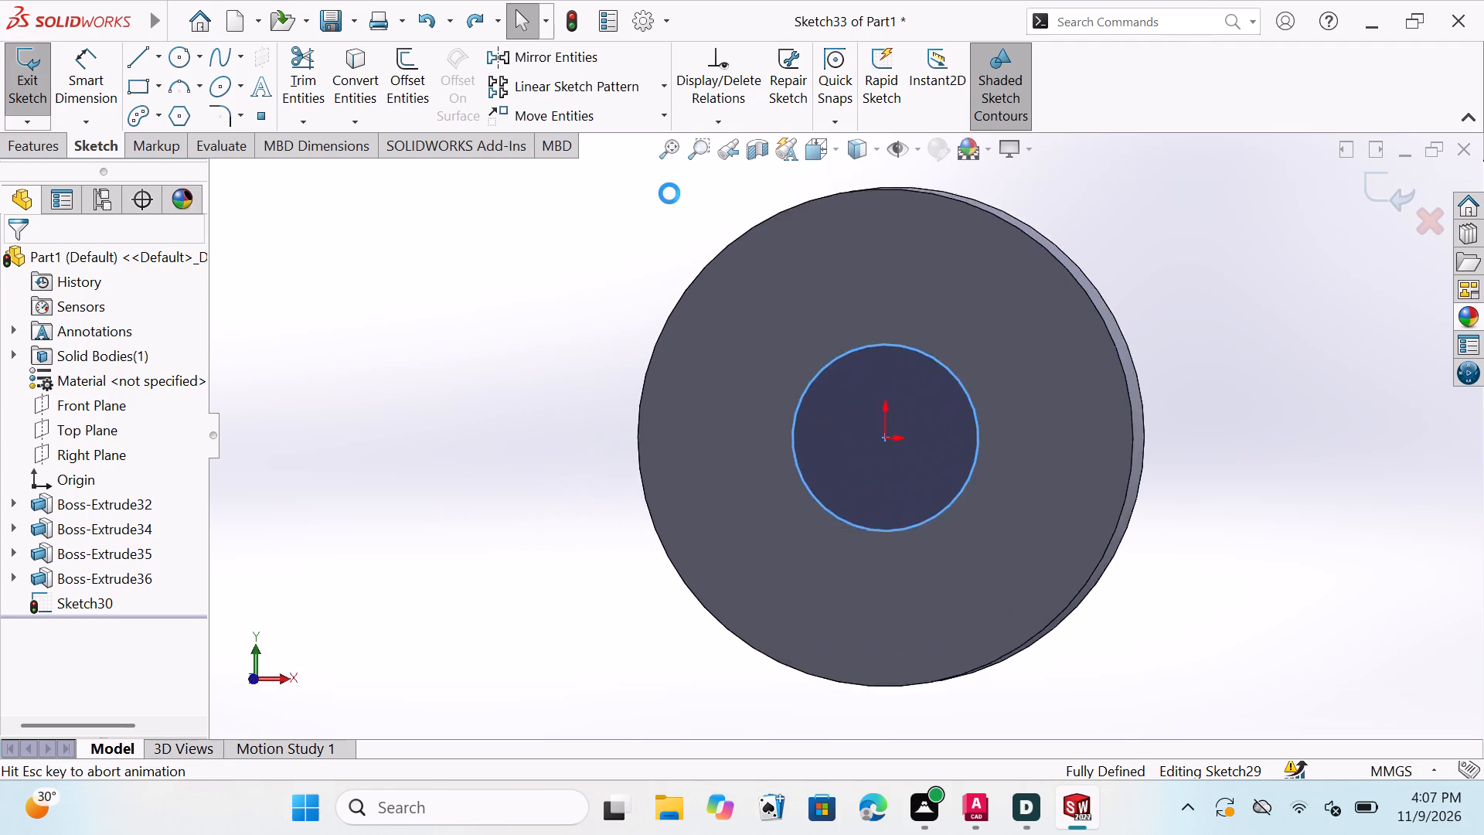
key(ctrl+z)
key(ctrl+z)
key(ctrl+z)
key(ctrl+z)
key(ctrl+z)
key(ctrl+z)
key(ctrl+z)
key(ctrl+z)
key(ctrl+z)
key(ctrl+z)
key(ctrl+z)
key(ctrl+z)
key(ctrl+z)
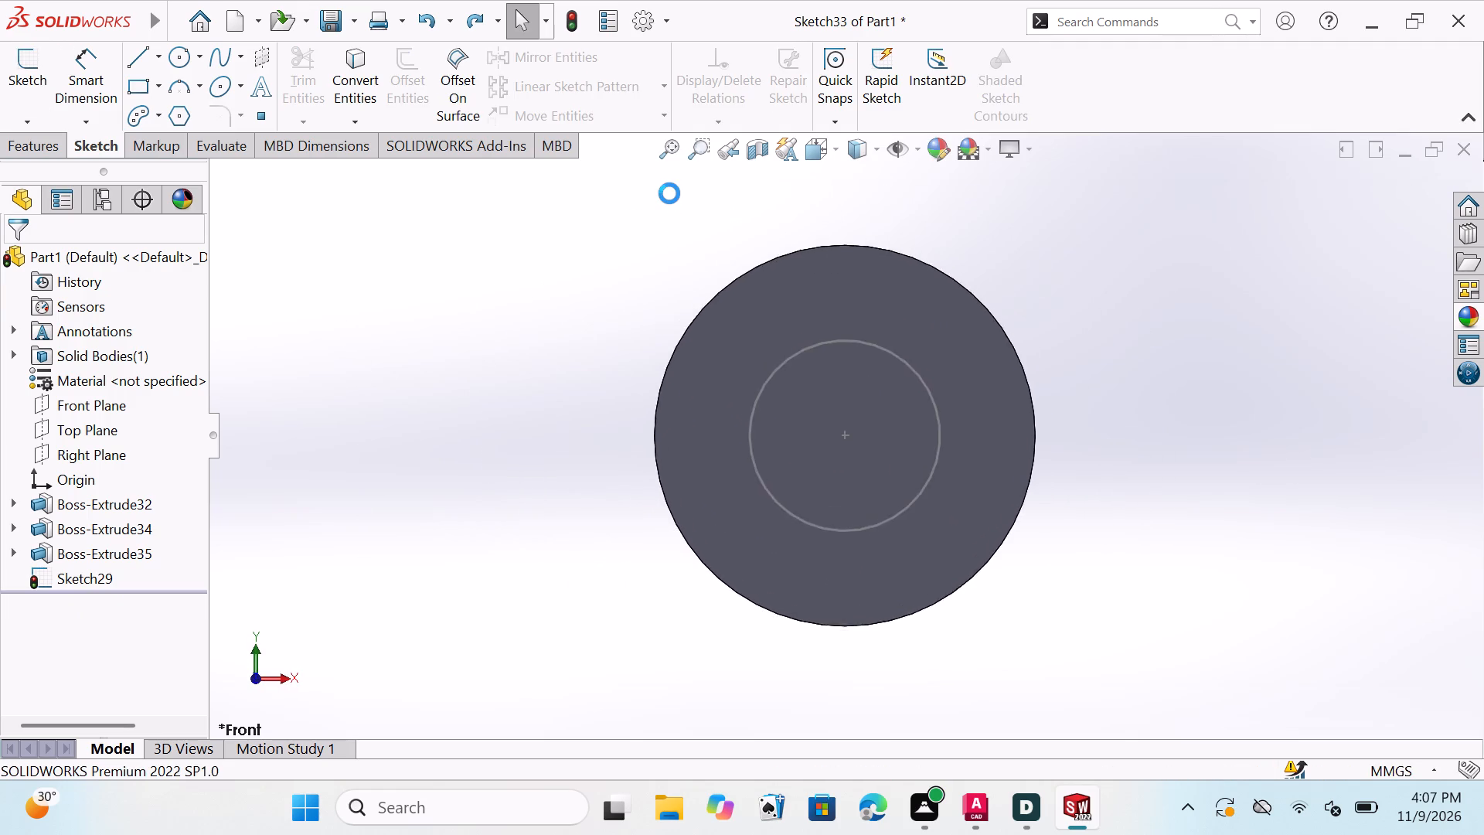
Undo Boss-Extrude35, going back to its open sketch with the 40 mm diameter circle on the flange face.
key(ctrl+z)
key(ctrl+z)
key(ctrl+z)
key(ctrl+z)
key(ctrl+z)
key(ctrl+z)
key(ctrl+z)
key(ctrl+z)
key(ctrl+z)
key(ctrl+z)
key(ctrl+z)
key(ctrl+z)
key(ctrl+z)
key(ctrl+z)
key(ctrl+z)
key(ctrl+z)
key(ctrl+z)
key(ctrl+z)
key(ctrl+z)
key(ctrl+z)
key(ctrl+z)
key(ctrl+z)
key(ctrl+z)
key(ctrl+z)
key(ctrl+z)
key(ctrl+z)
key(ctrl+z)
key(ctrl+z)
key(ctrl+z)
key(ctrl+z)
key(ctrl+z)
key(ctrl+z)
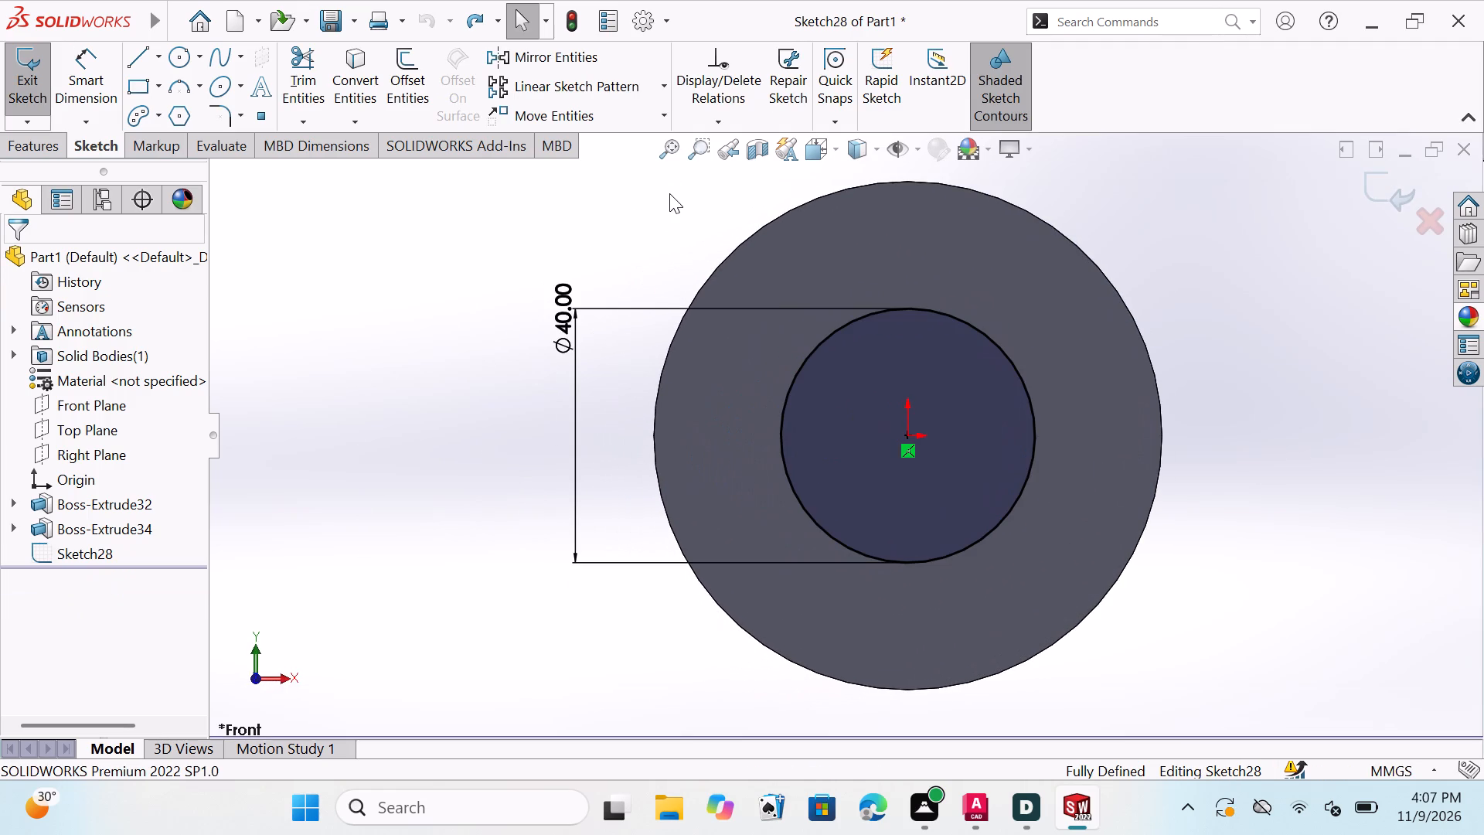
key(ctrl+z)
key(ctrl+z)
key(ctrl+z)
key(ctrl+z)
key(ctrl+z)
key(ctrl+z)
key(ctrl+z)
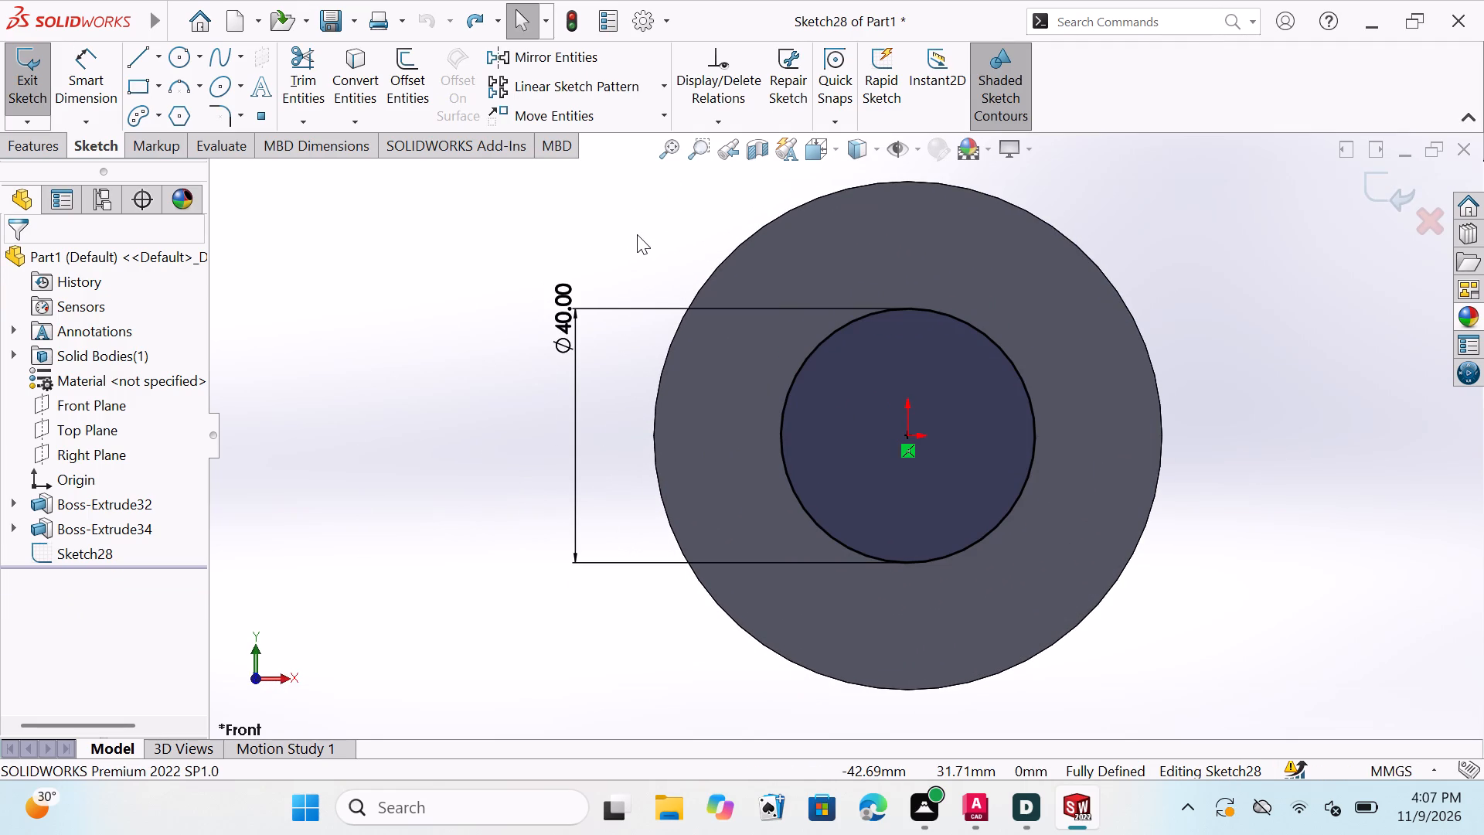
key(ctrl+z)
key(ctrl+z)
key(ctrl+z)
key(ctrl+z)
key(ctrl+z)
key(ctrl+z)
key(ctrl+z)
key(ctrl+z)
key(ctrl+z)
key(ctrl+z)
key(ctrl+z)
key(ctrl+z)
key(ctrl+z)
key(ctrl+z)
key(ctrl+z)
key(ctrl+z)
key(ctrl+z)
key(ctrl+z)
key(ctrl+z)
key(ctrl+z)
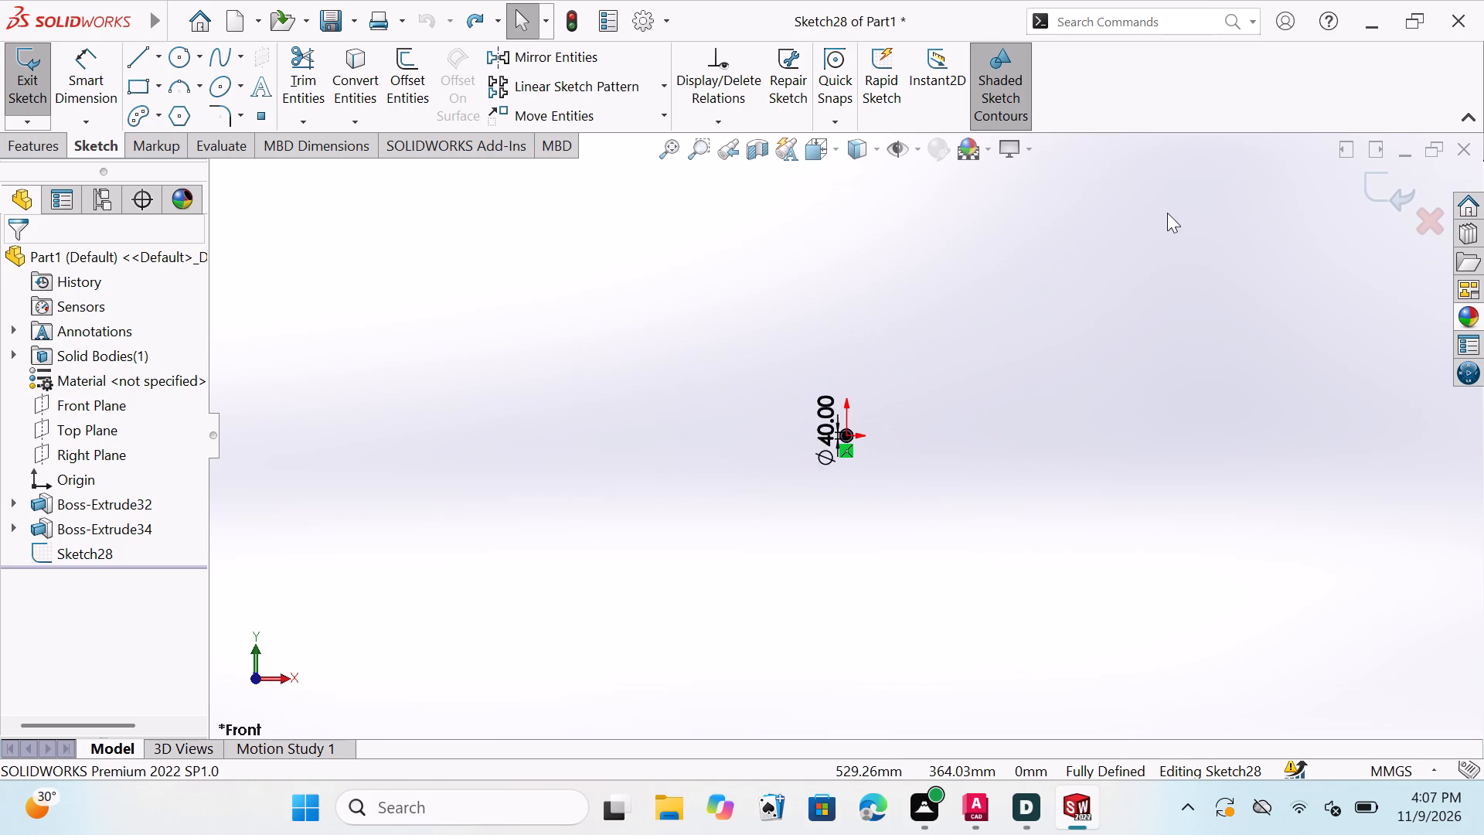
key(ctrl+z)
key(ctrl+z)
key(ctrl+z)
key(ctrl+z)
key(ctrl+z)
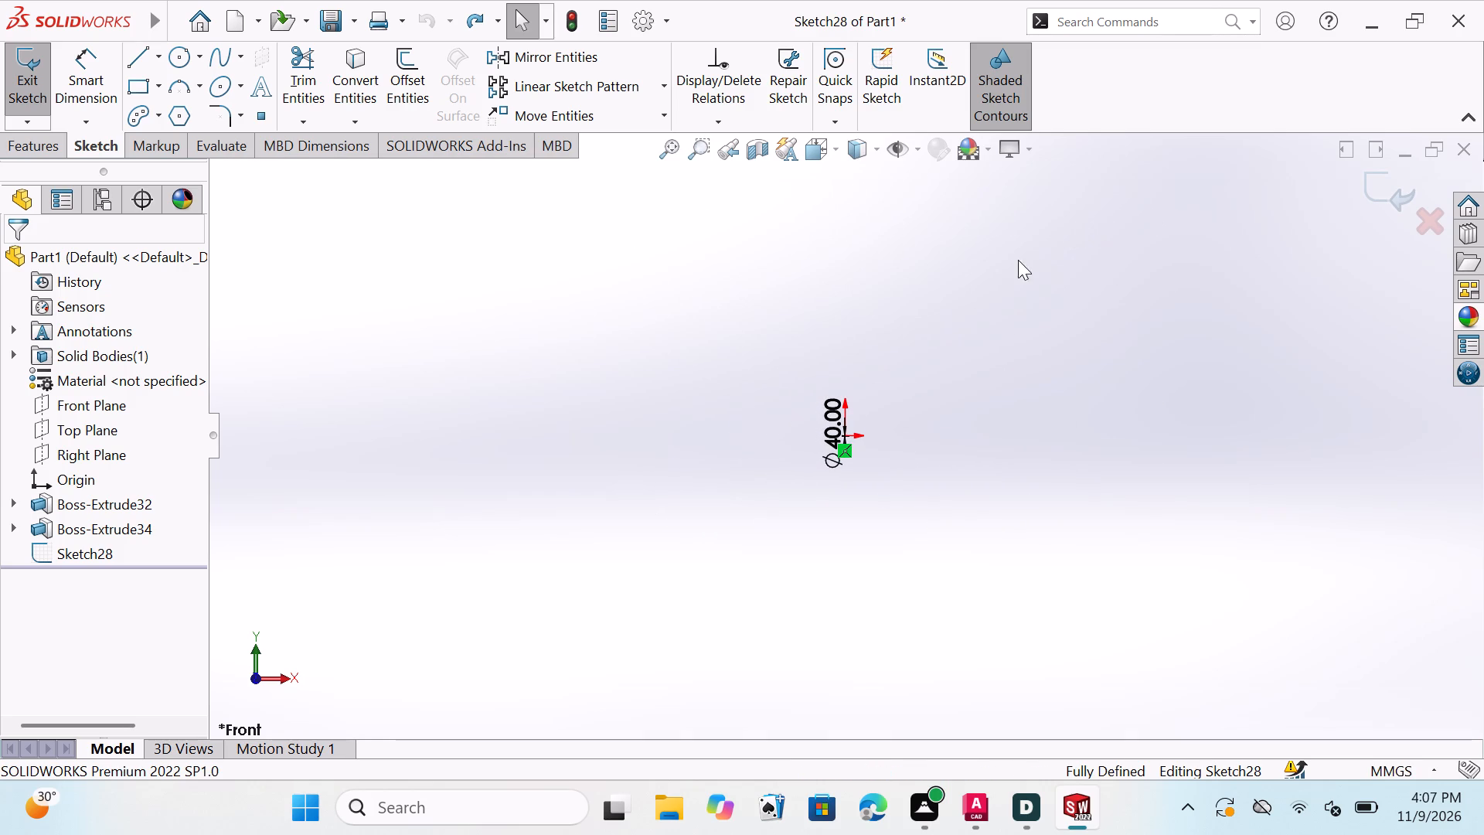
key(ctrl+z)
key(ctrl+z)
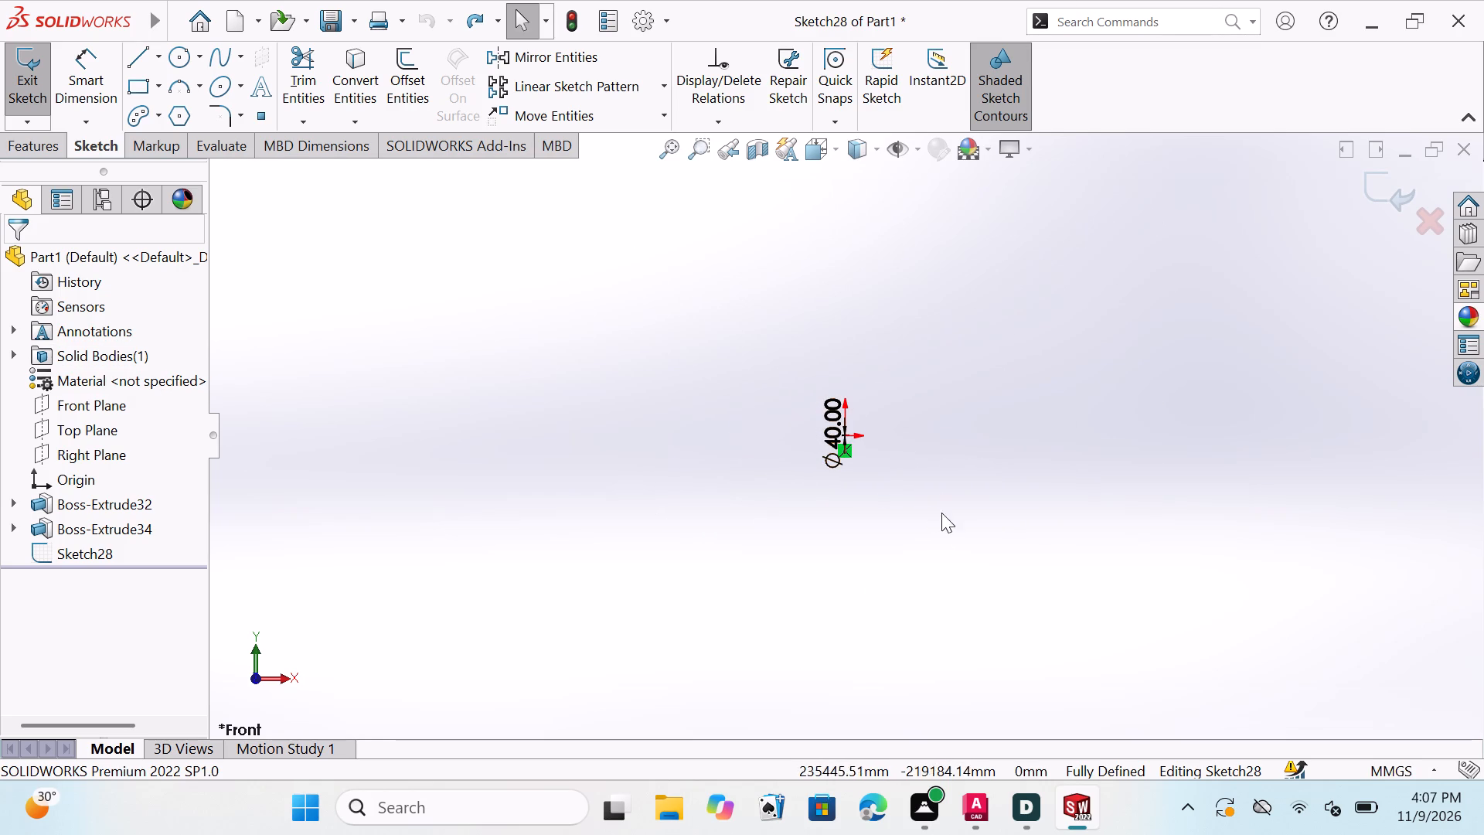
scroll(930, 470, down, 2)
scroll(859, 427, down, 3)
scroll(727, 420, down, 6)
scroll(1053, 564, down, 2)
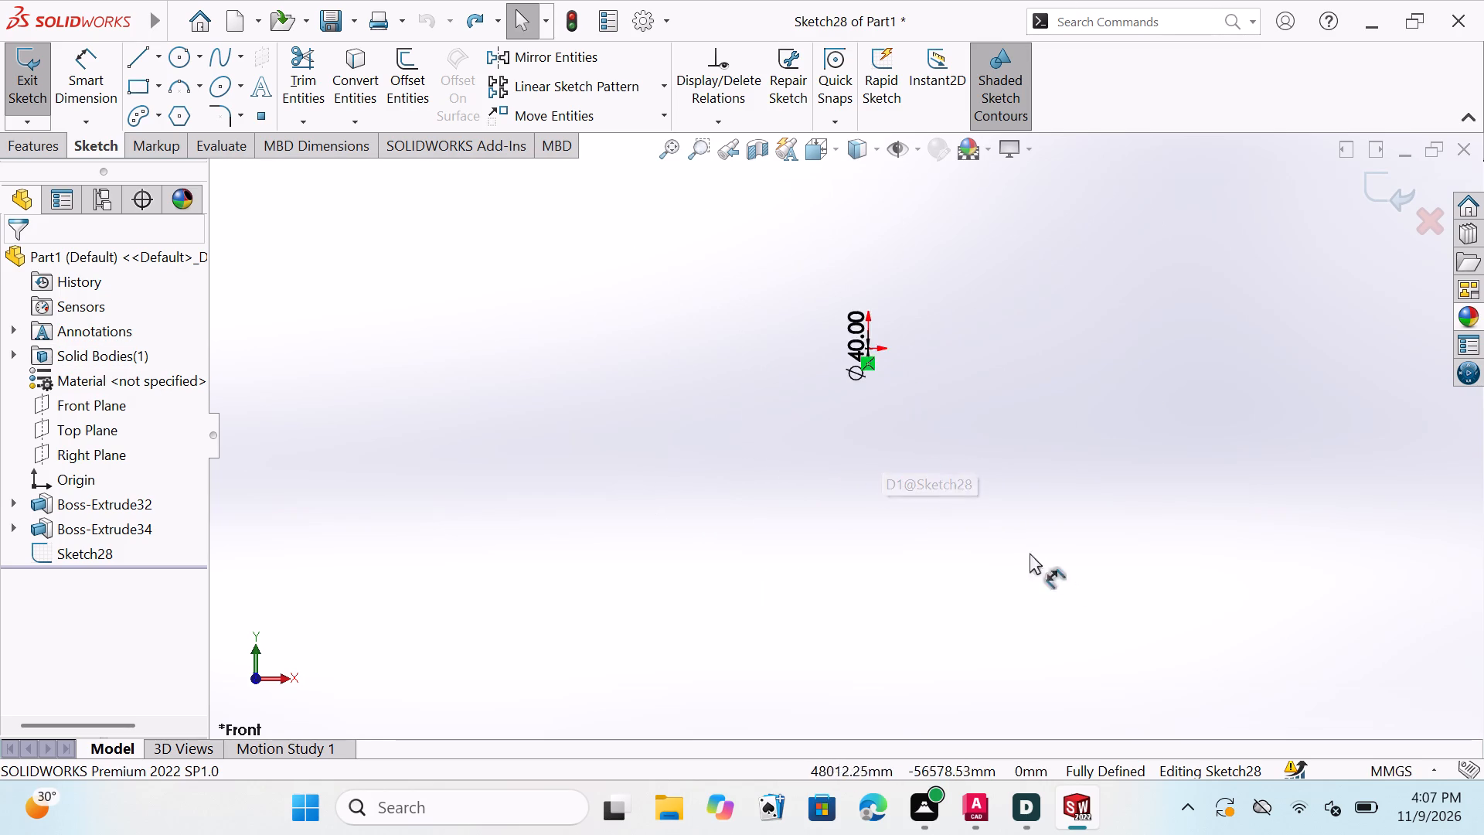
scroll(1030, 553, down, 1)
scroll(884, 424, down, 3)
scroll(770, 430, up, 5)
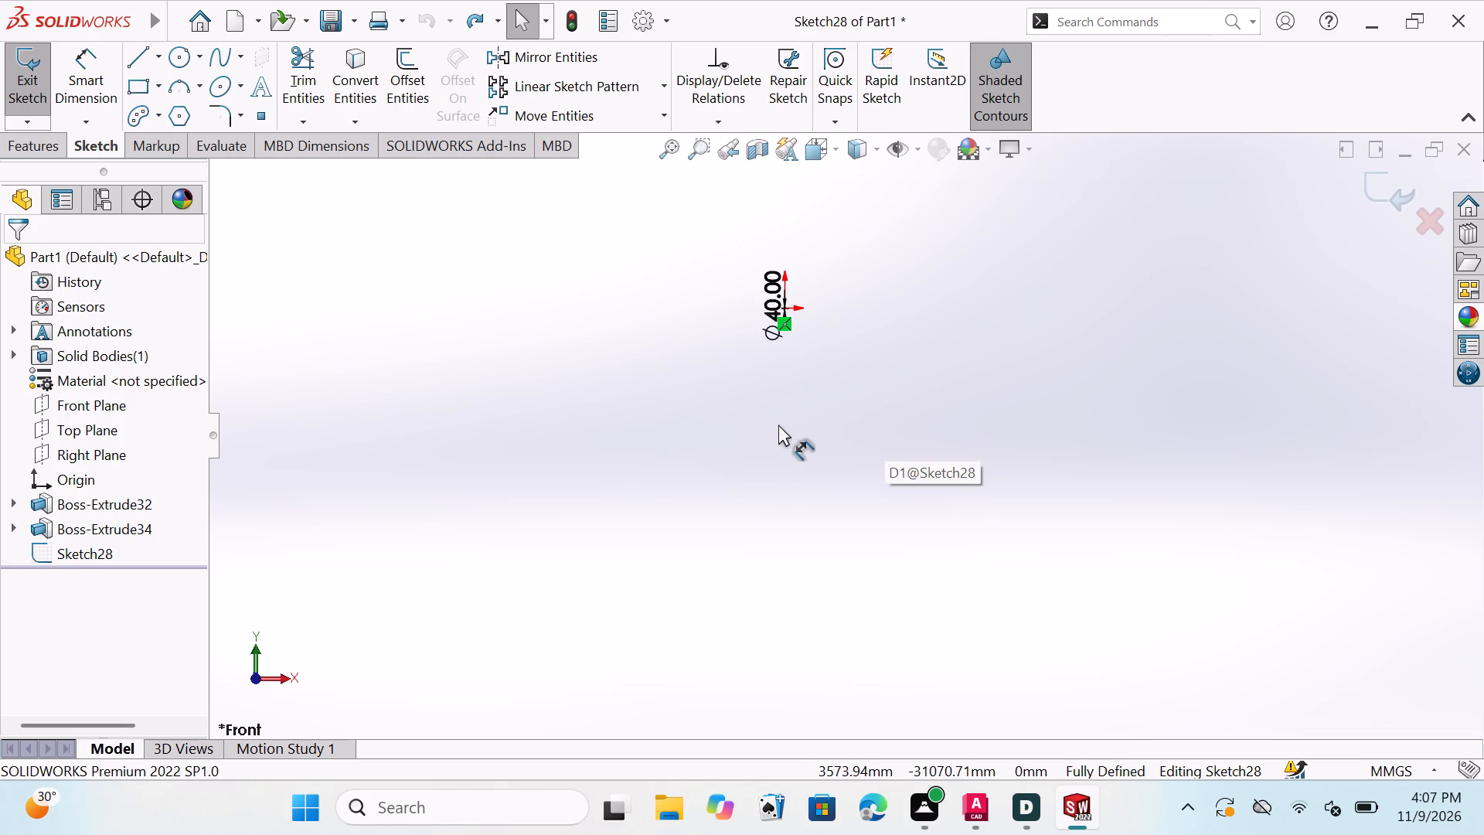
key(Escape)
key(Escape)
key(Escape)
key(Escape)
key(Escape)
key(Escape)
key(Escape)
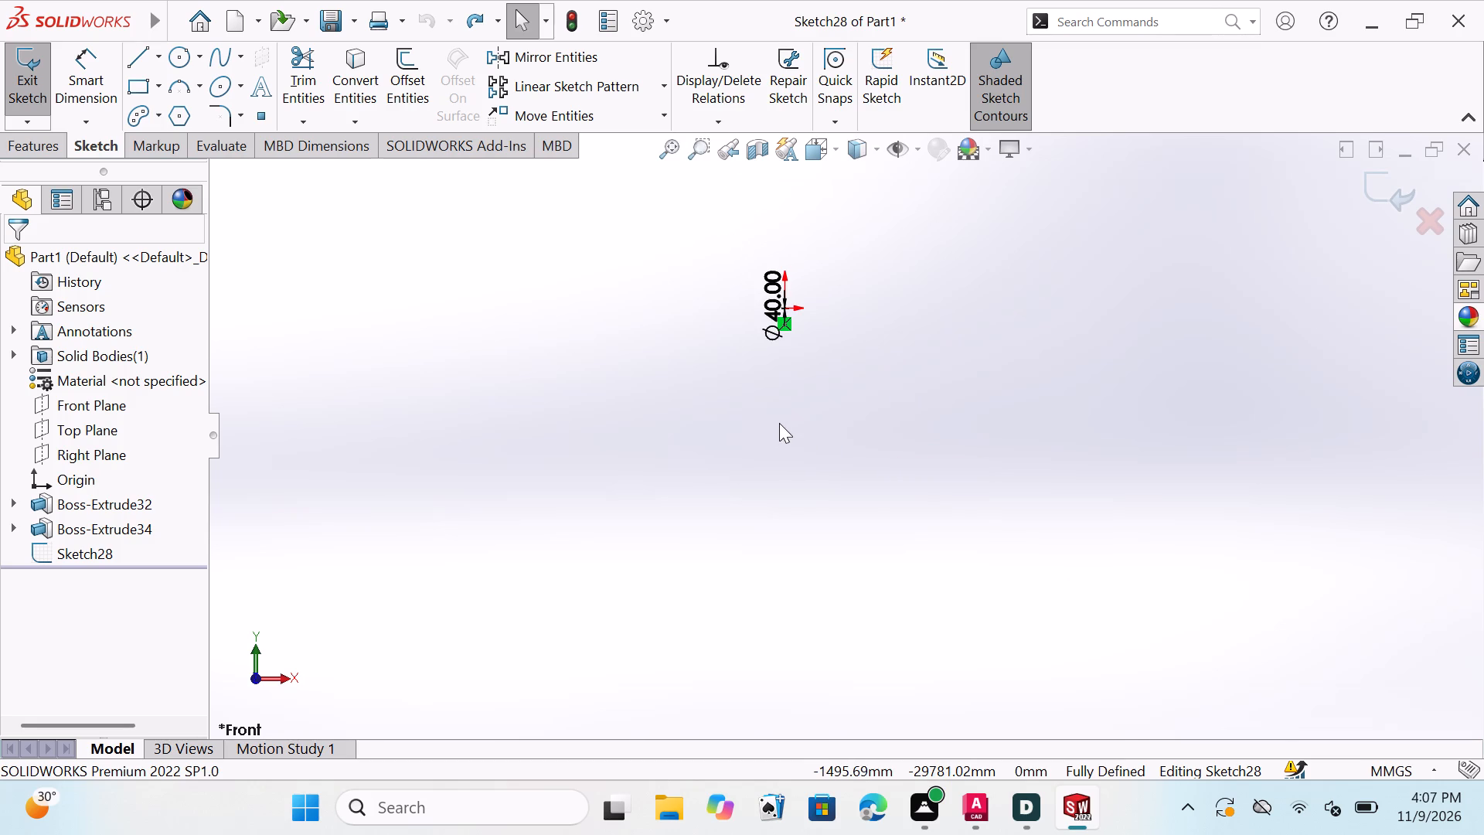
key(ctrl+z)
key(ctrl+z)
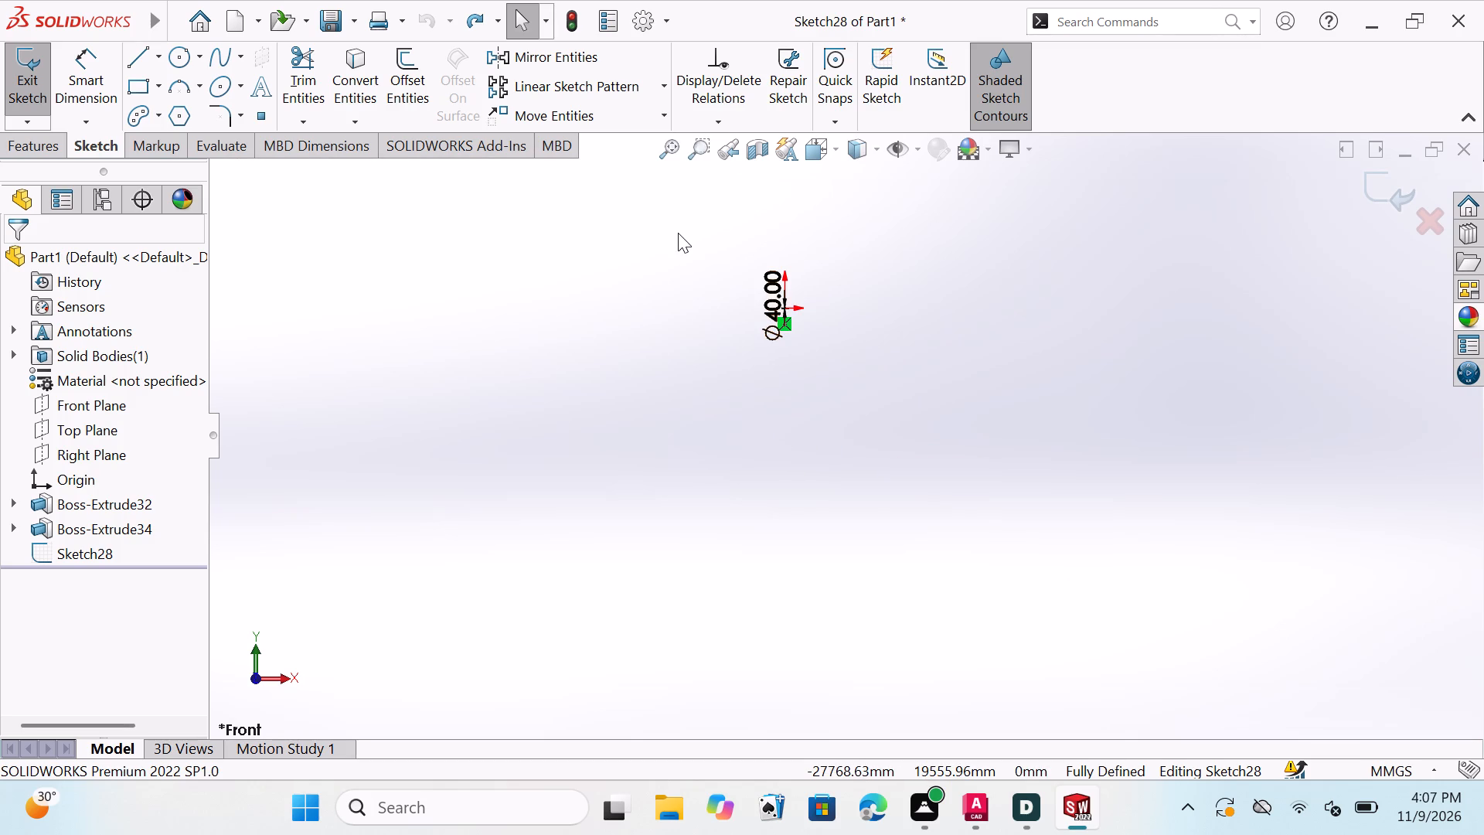
Delete the circle and its 40 mm diameter dimension from the open Sketch28, leaving the sketch empty.
shift+drag(676, 218, 958, 513)
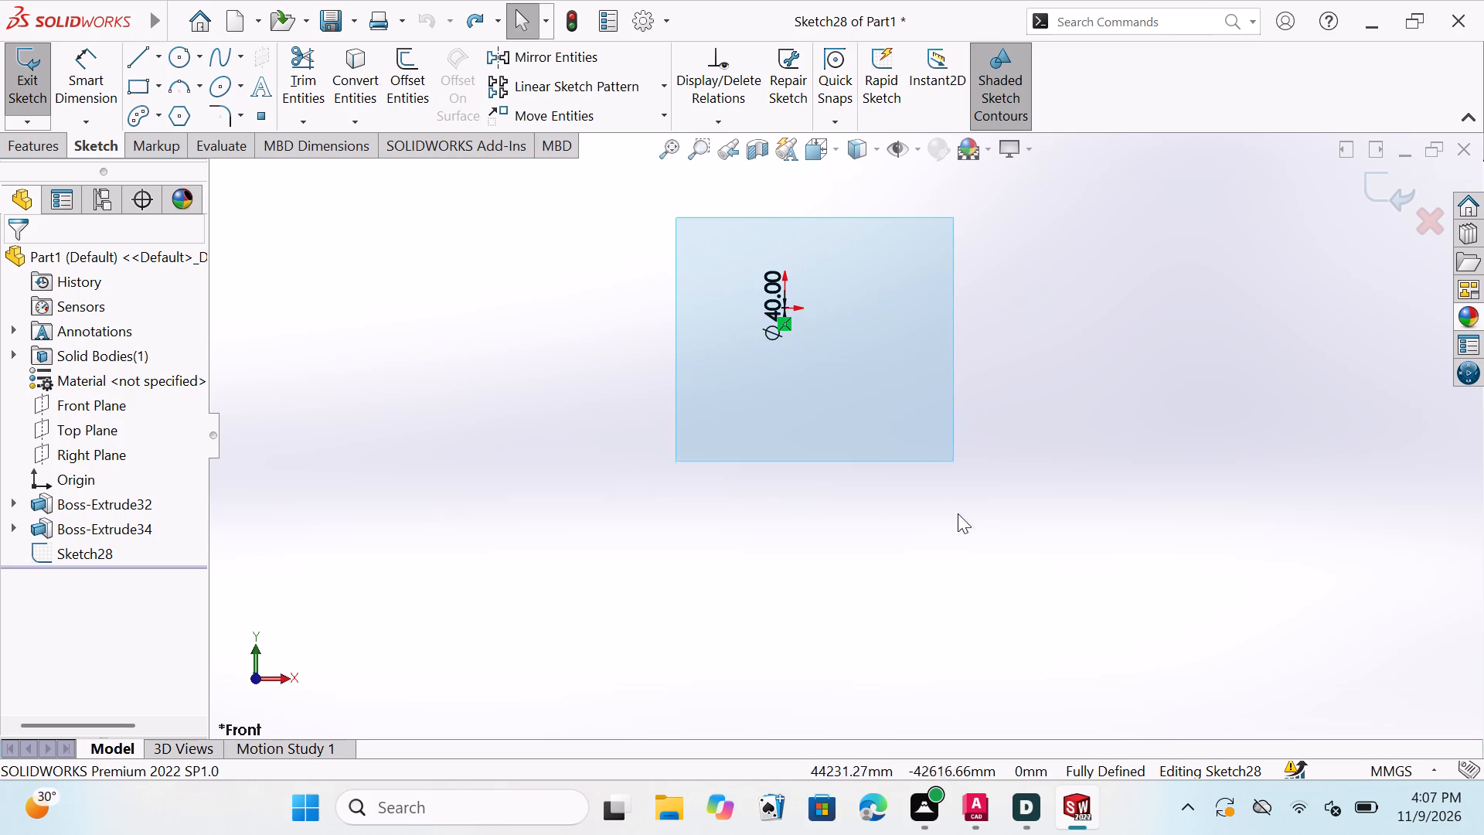
shift+drag(958, 513, 962, 548)
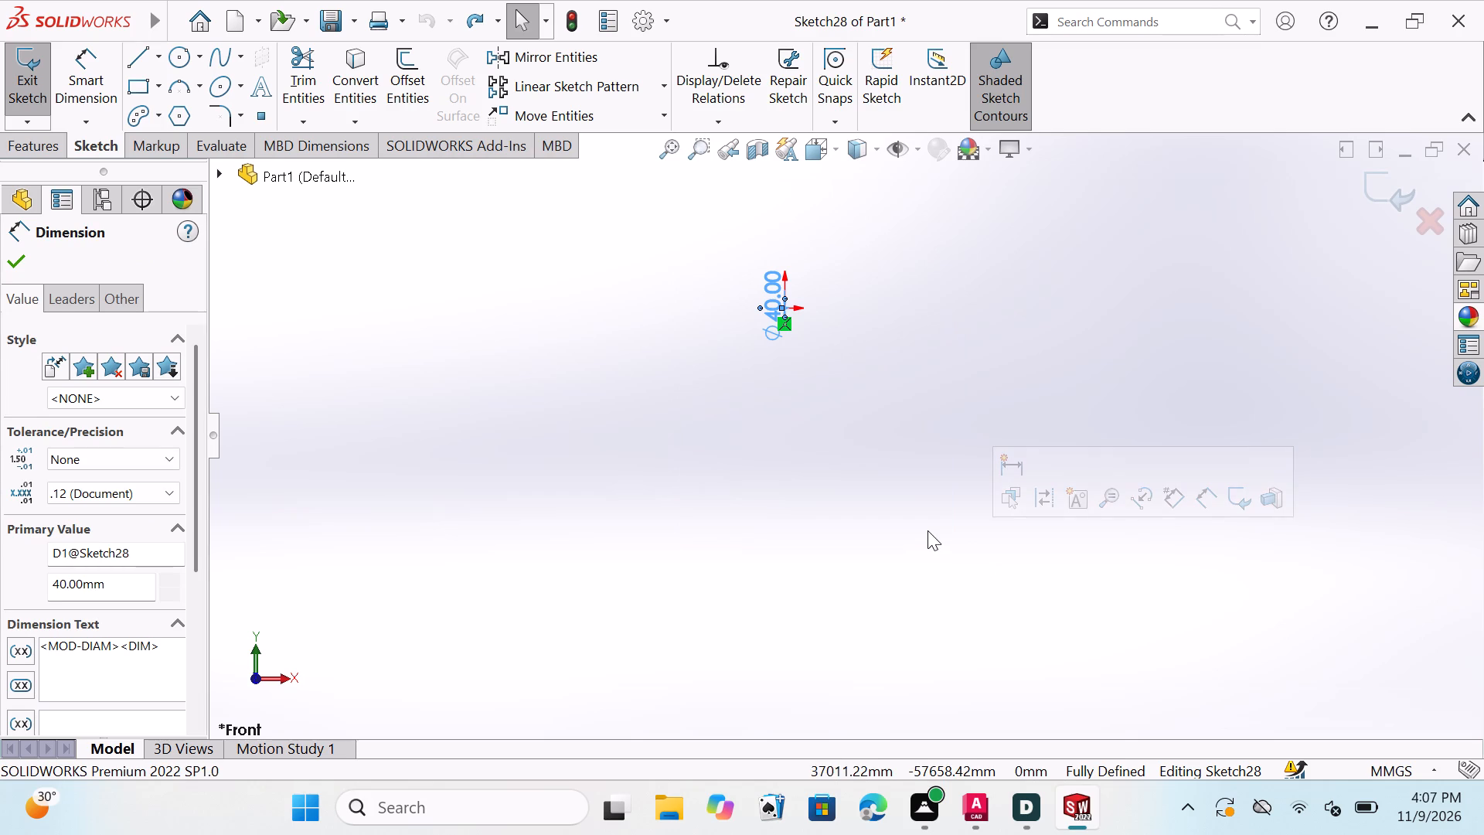
key(Delete)
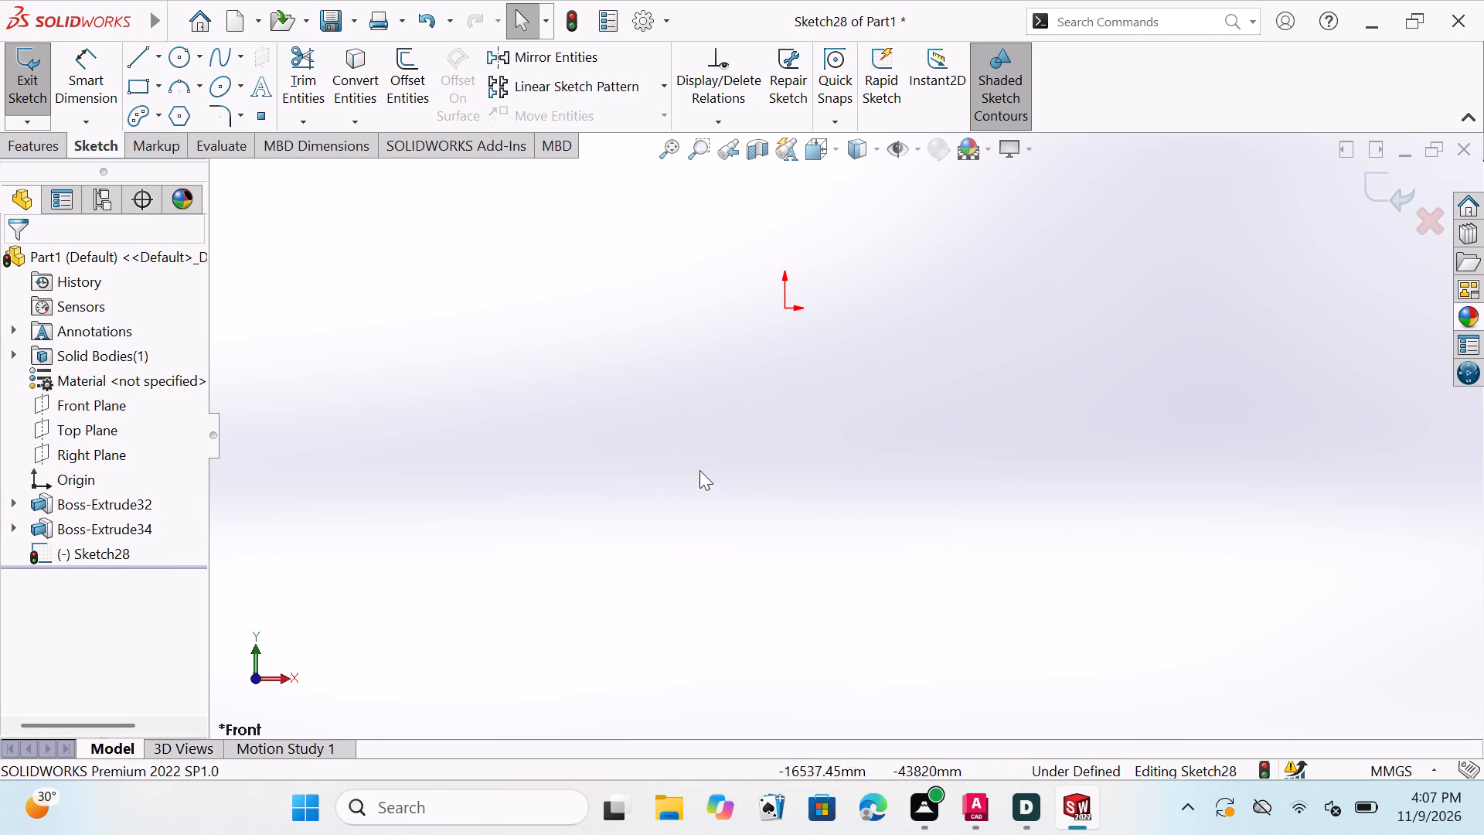
key(Escape)
key(Escape)
key(Escape)
key(Escape)
key(Escape)
key(Escape)
key(Escape)
key(Escape)
key(Escape)
key(Escape)
key(Escape)
key(Escape)
key(Escape)
key(Escape)
key(Escape)
key(Escape)
key(Escape)
key(Escape)
key(Escape)
key(Escape)
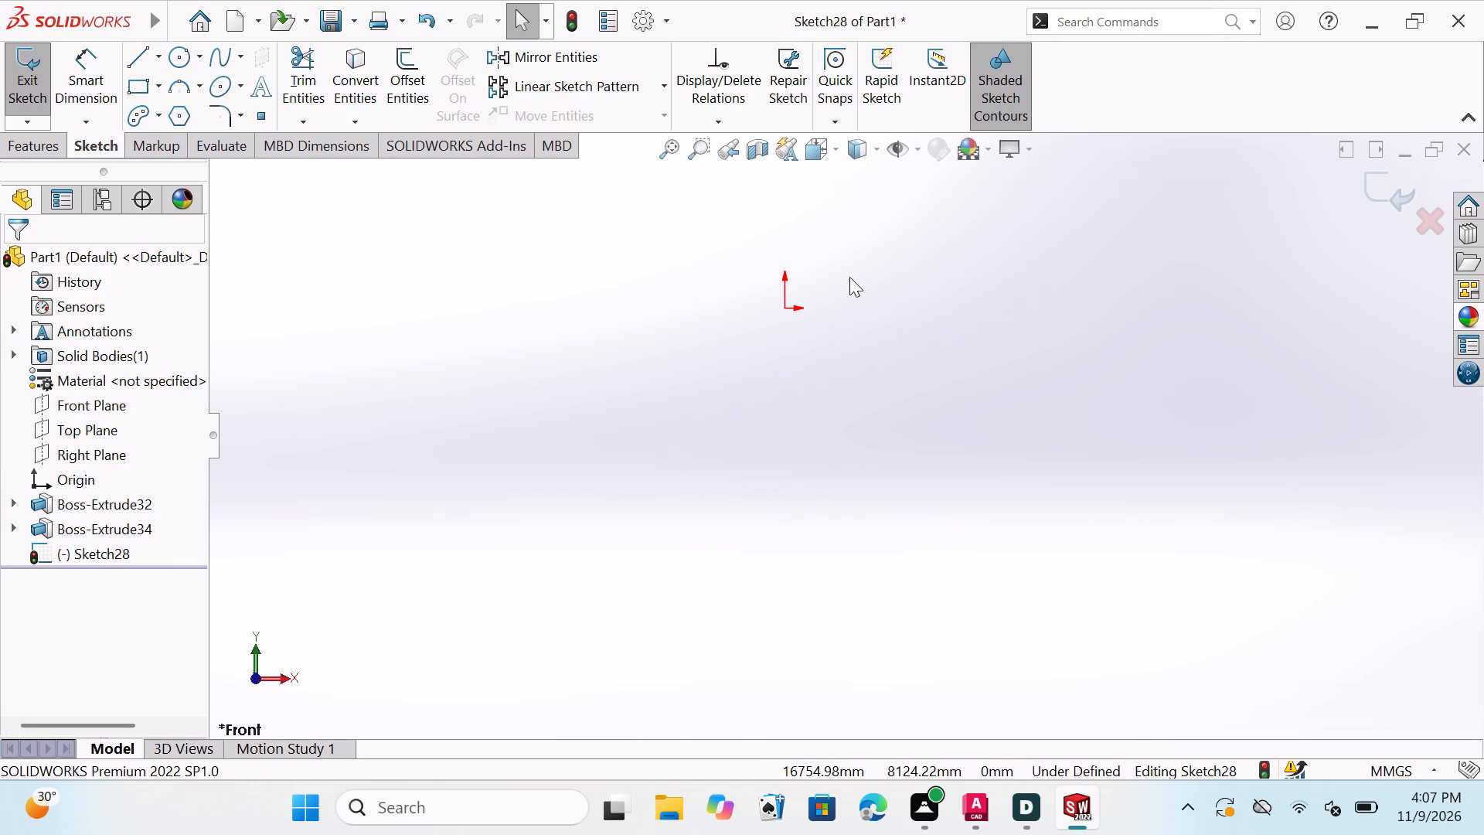
Sketch a vertical centerline through the origin, about 755,000 mm long, extending above and below it.
scroll(849, 277, up, 3)
scroll(785, 285, up, 1)
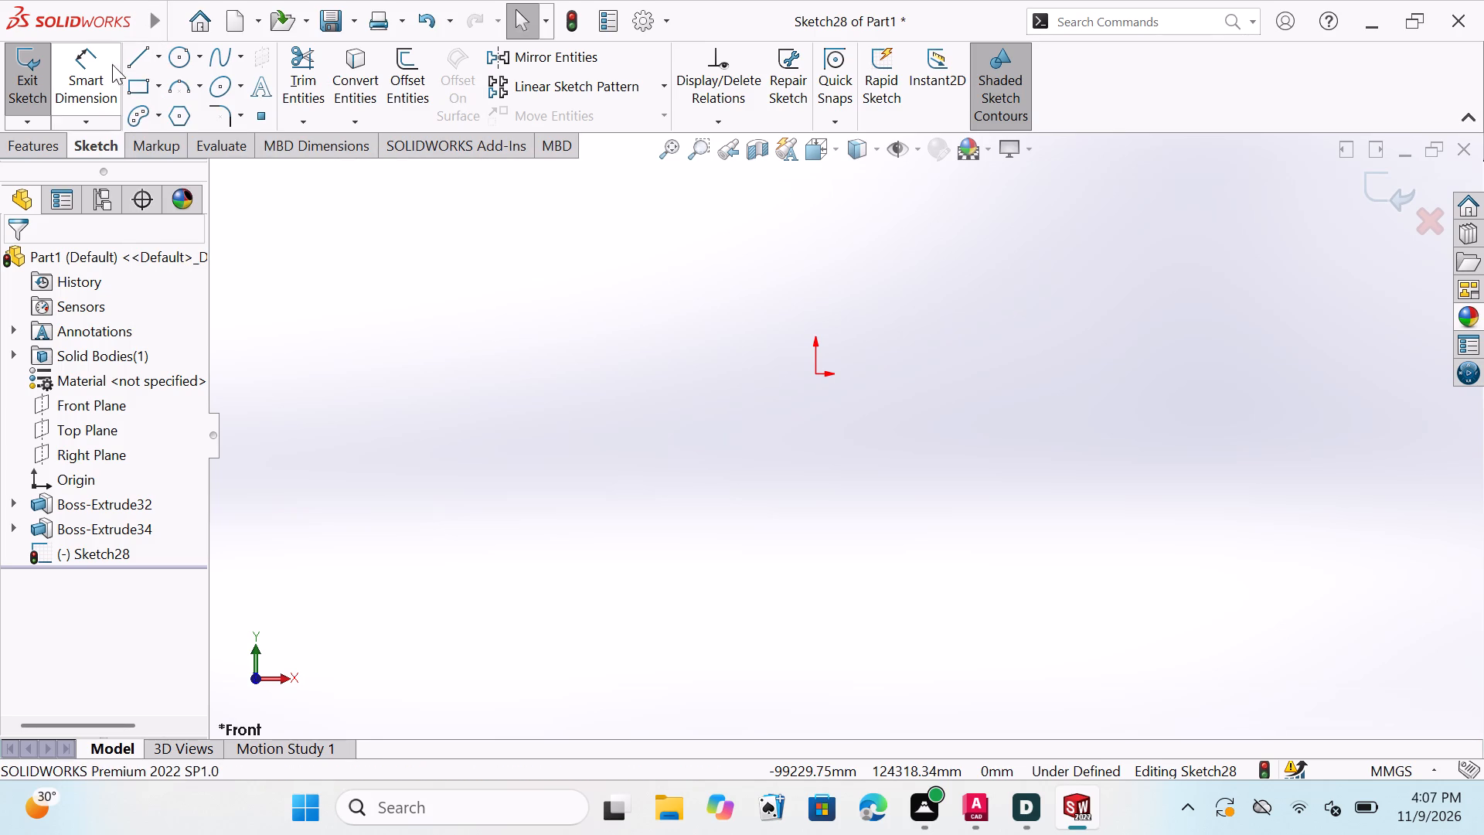
click(157, 56)
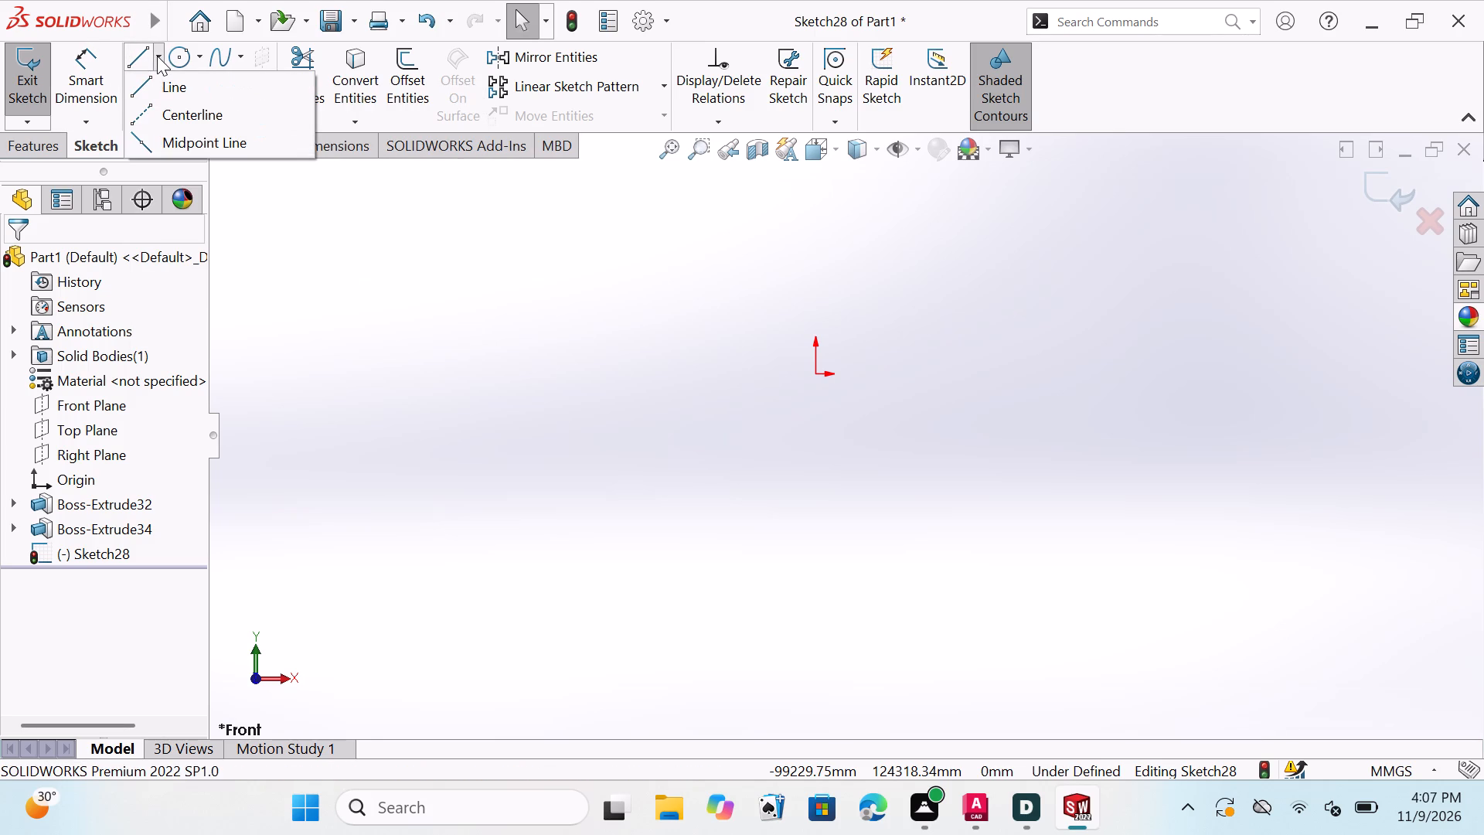
click(196, 112)
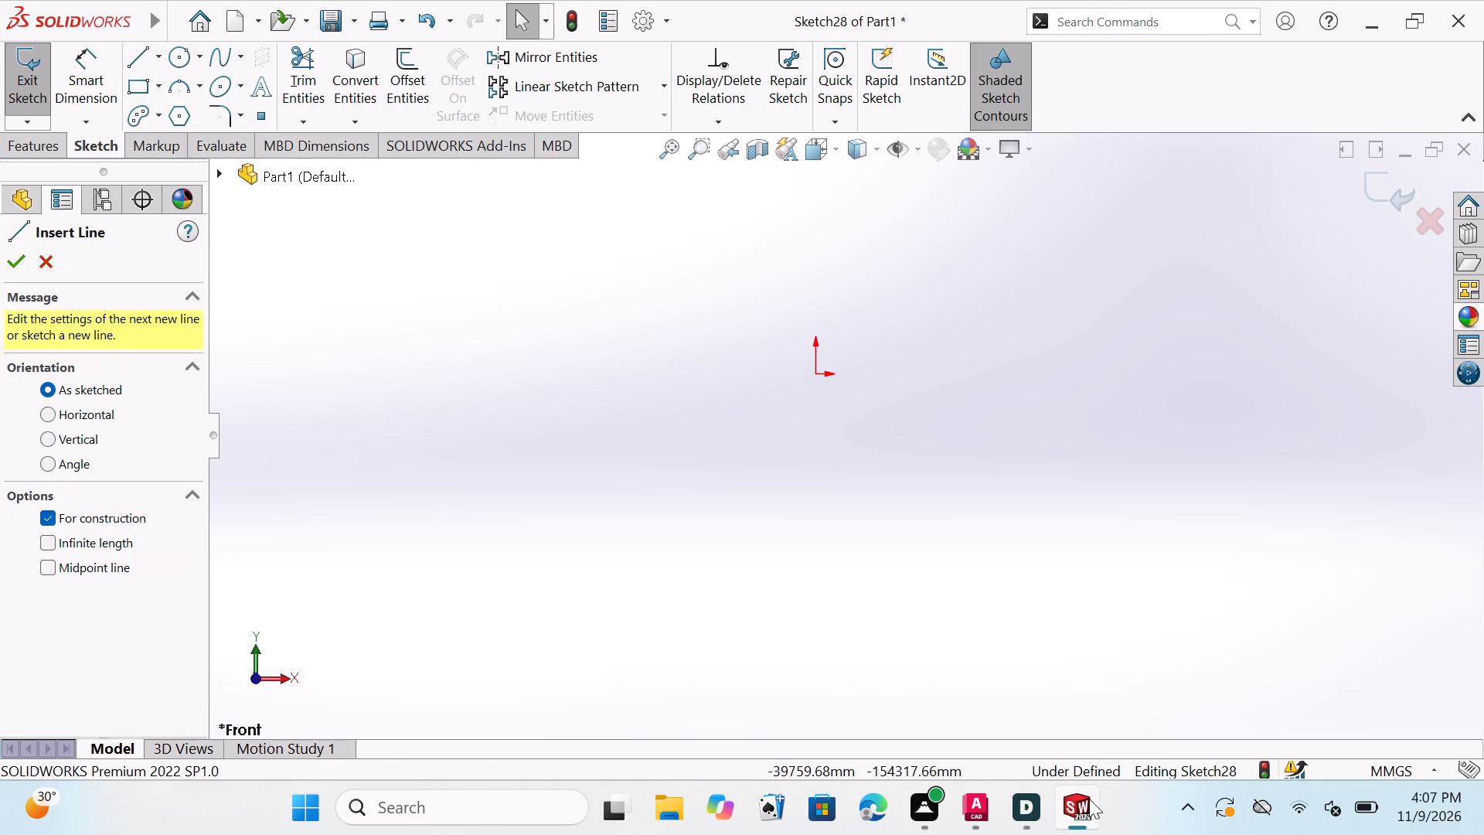
scroll(896, 189, up, 1)
scroll(845, 264, down, 1)
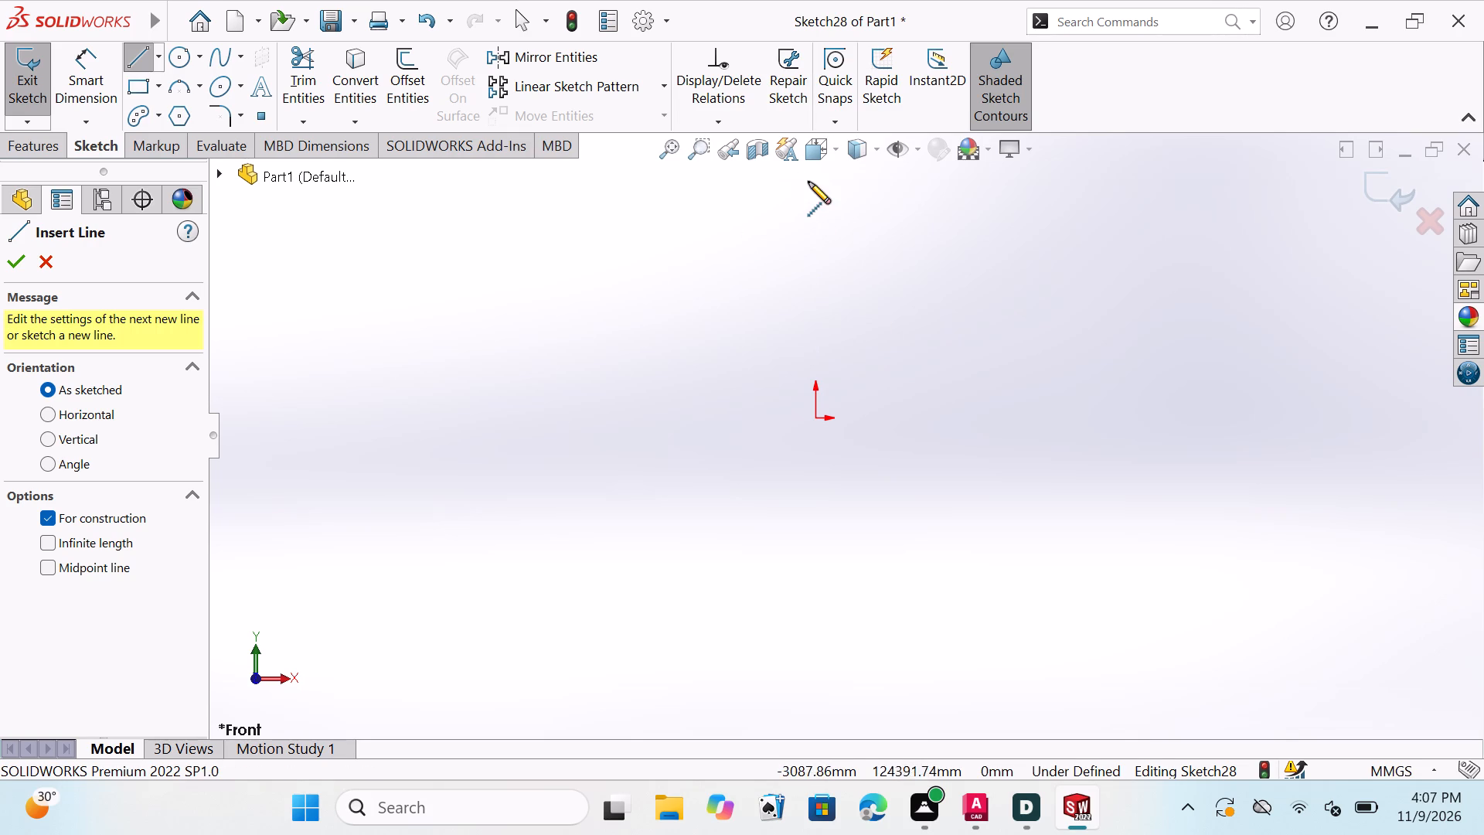
scroll(819, 204, up, 3)
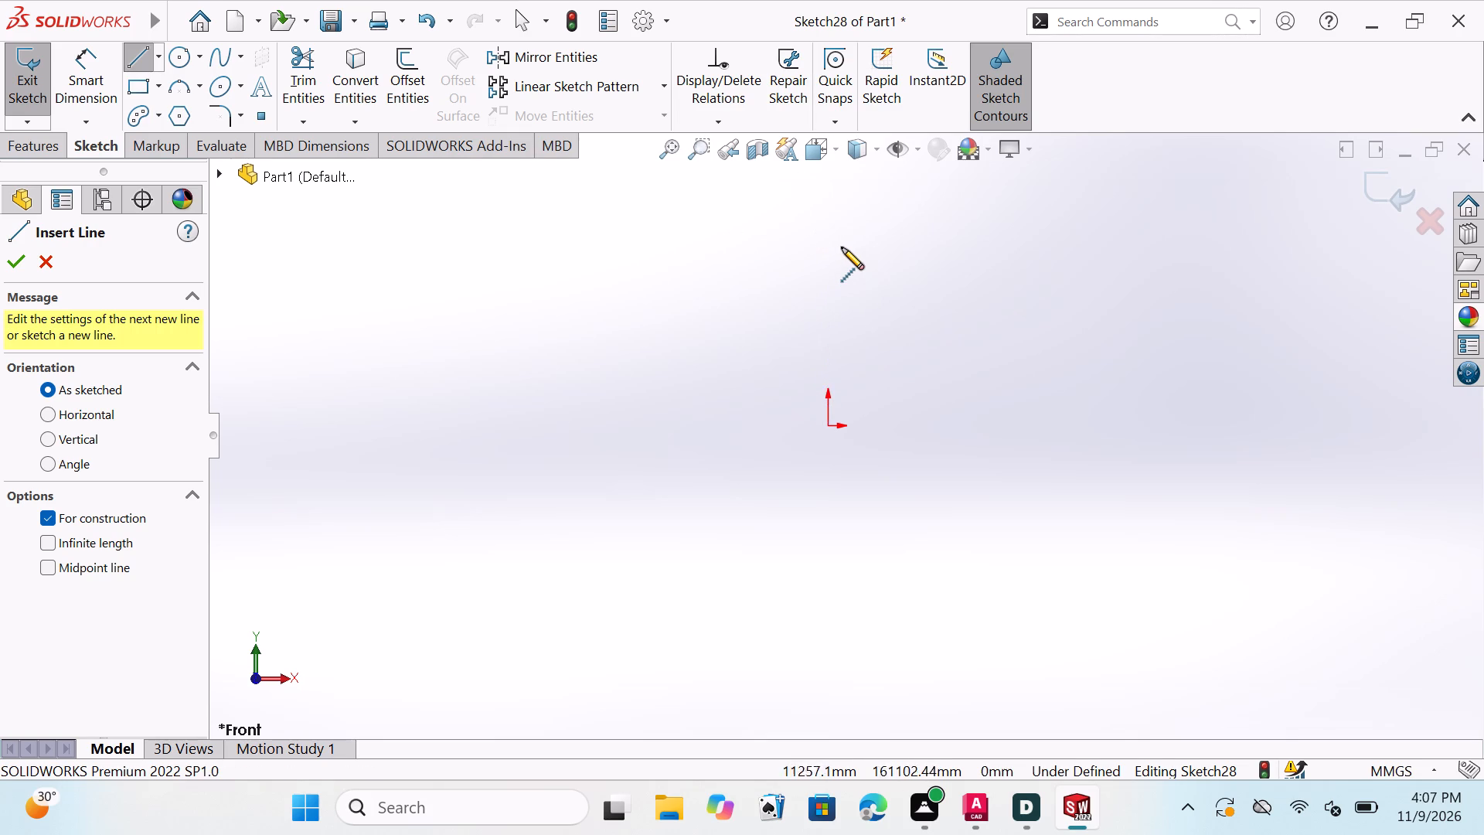
scroll(842, 245, down, 2)
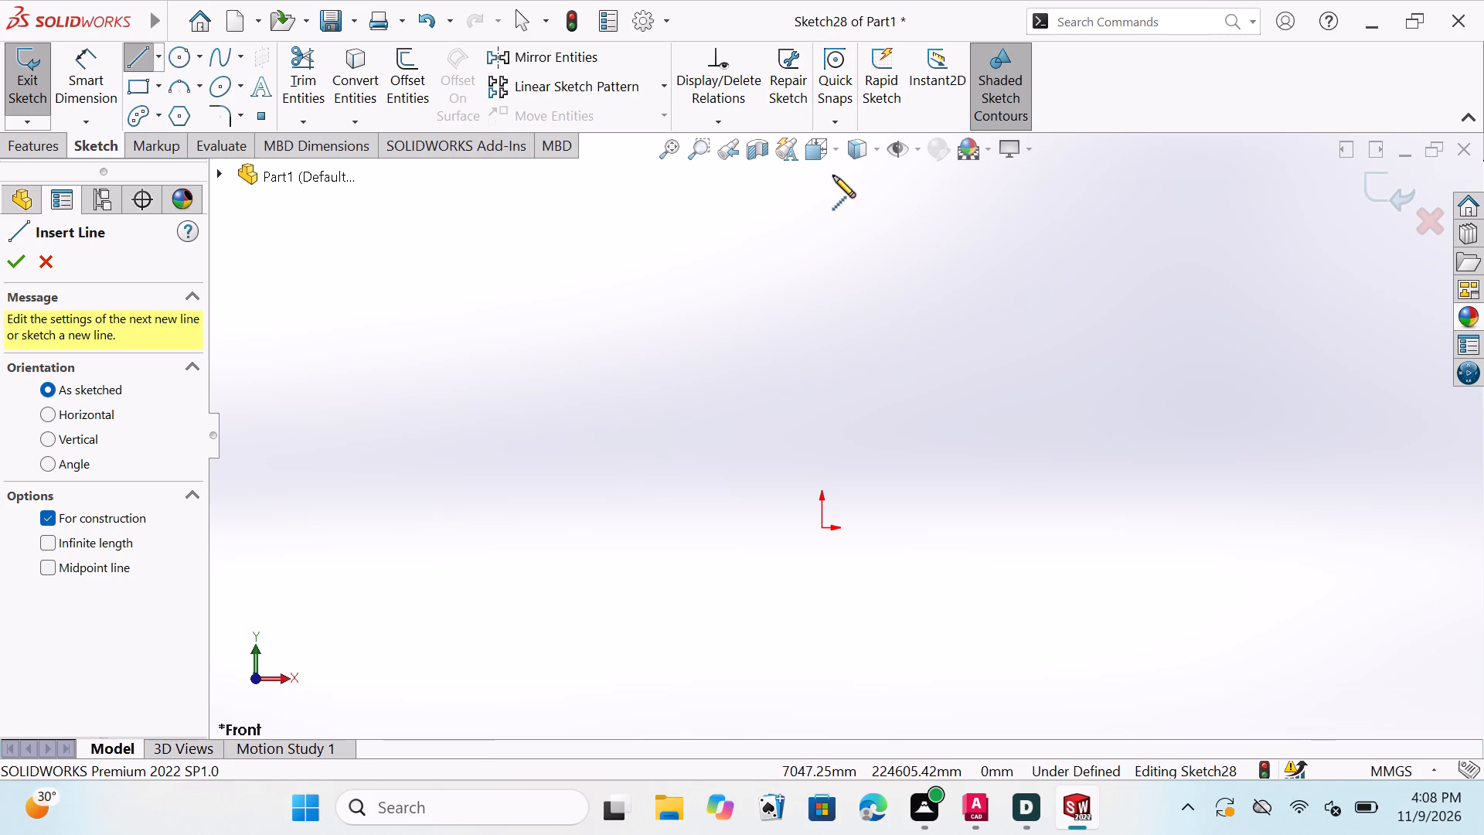
scroll(818, 212, down, 1)
scroll(818, 212, up, 2)
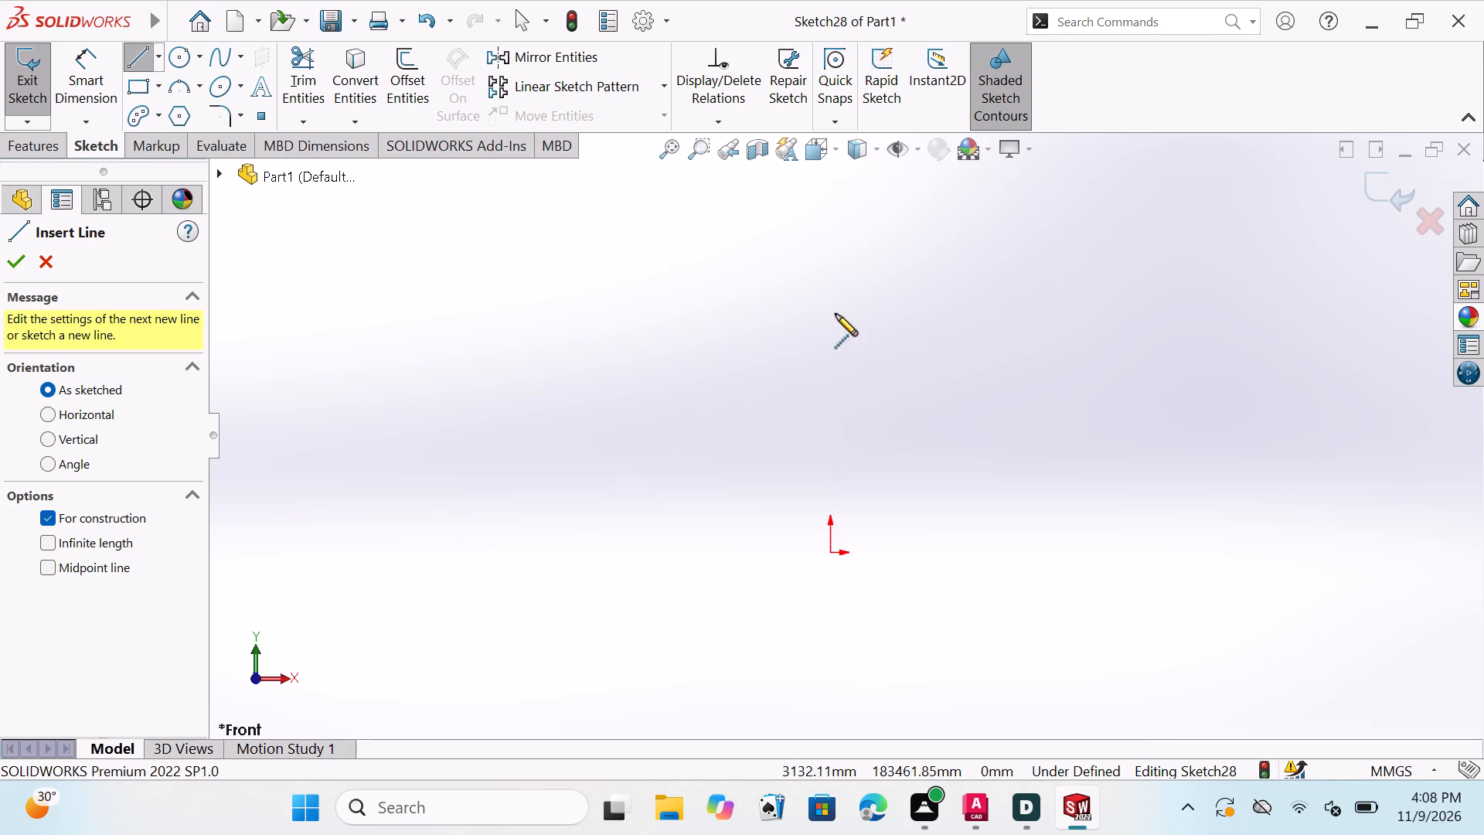
scroll(829, 302, up, 2)
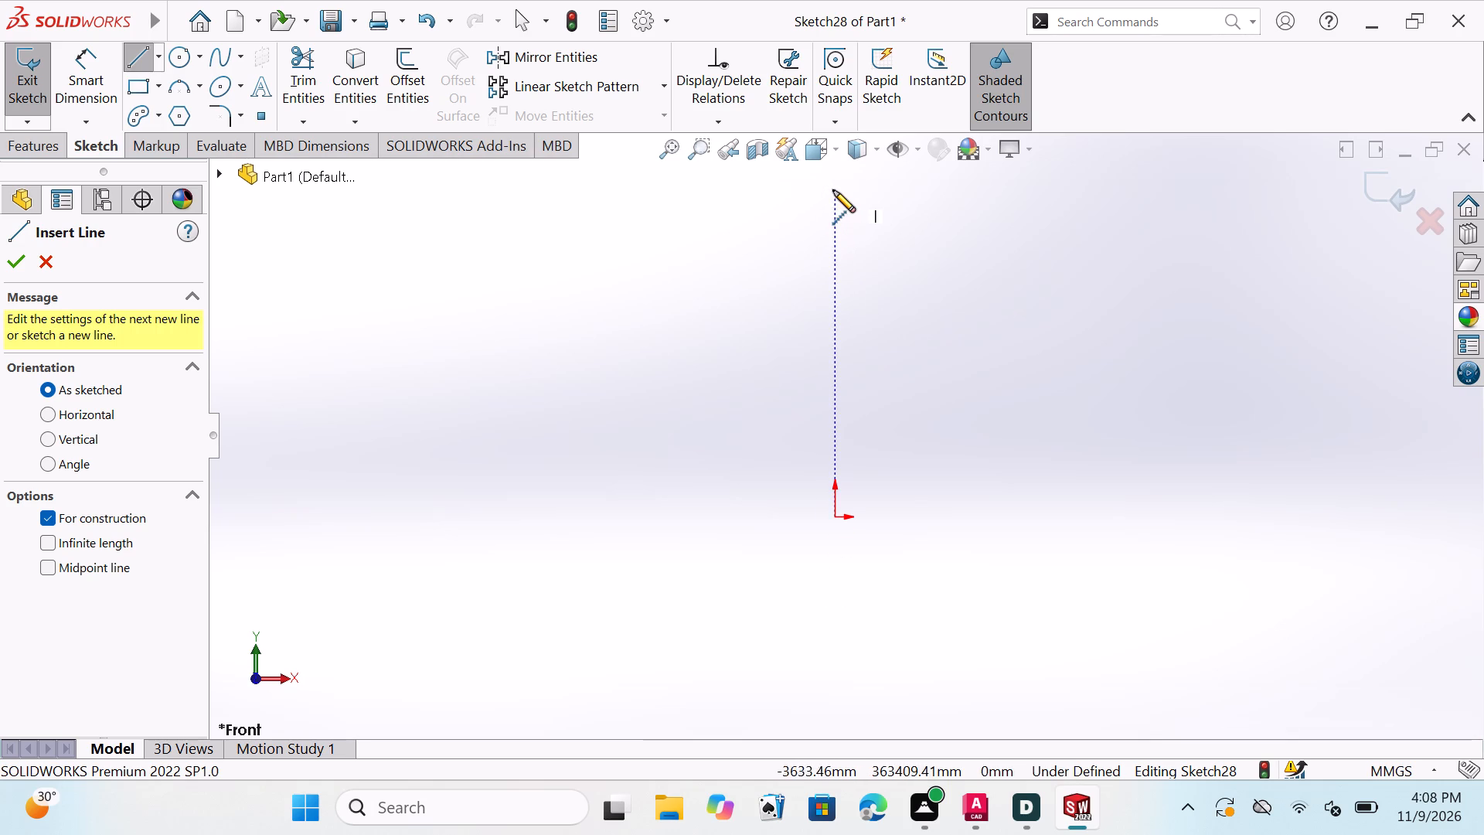
click(836, 191)
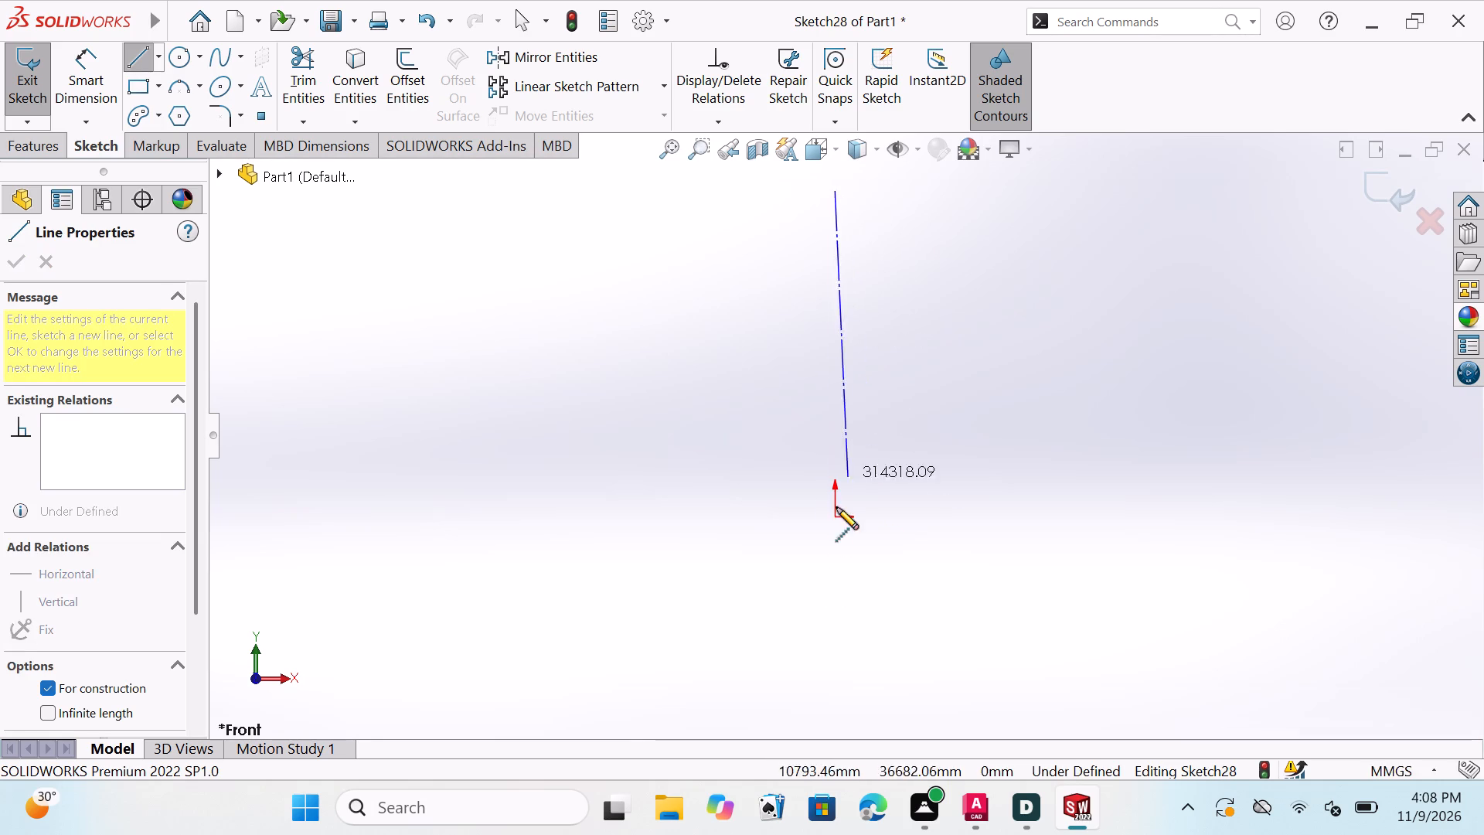
scroll(833, 724, down, 1)
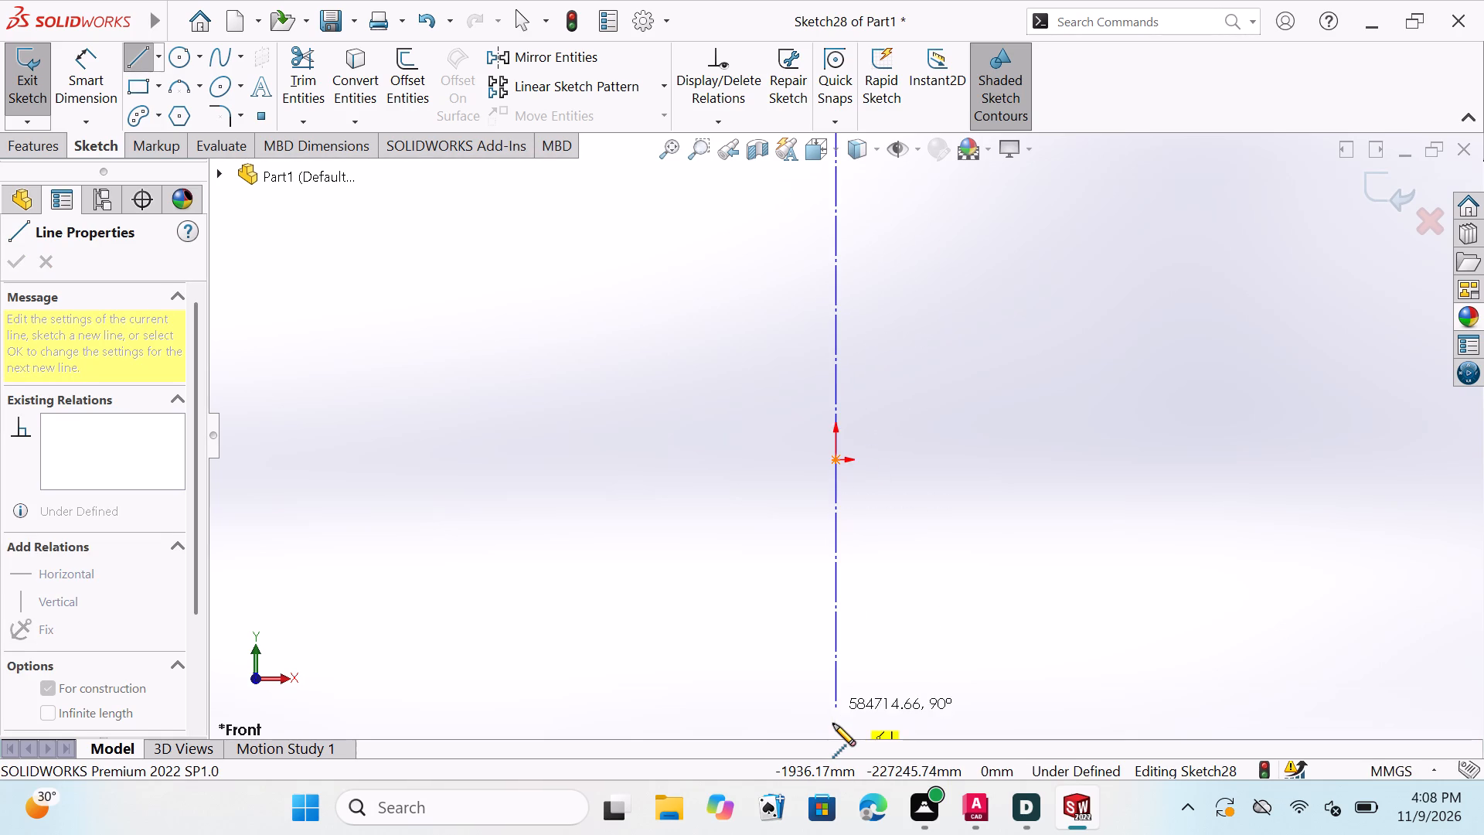
scroll(833, 724, down, 1)
scroll(842, 692, up, 3)
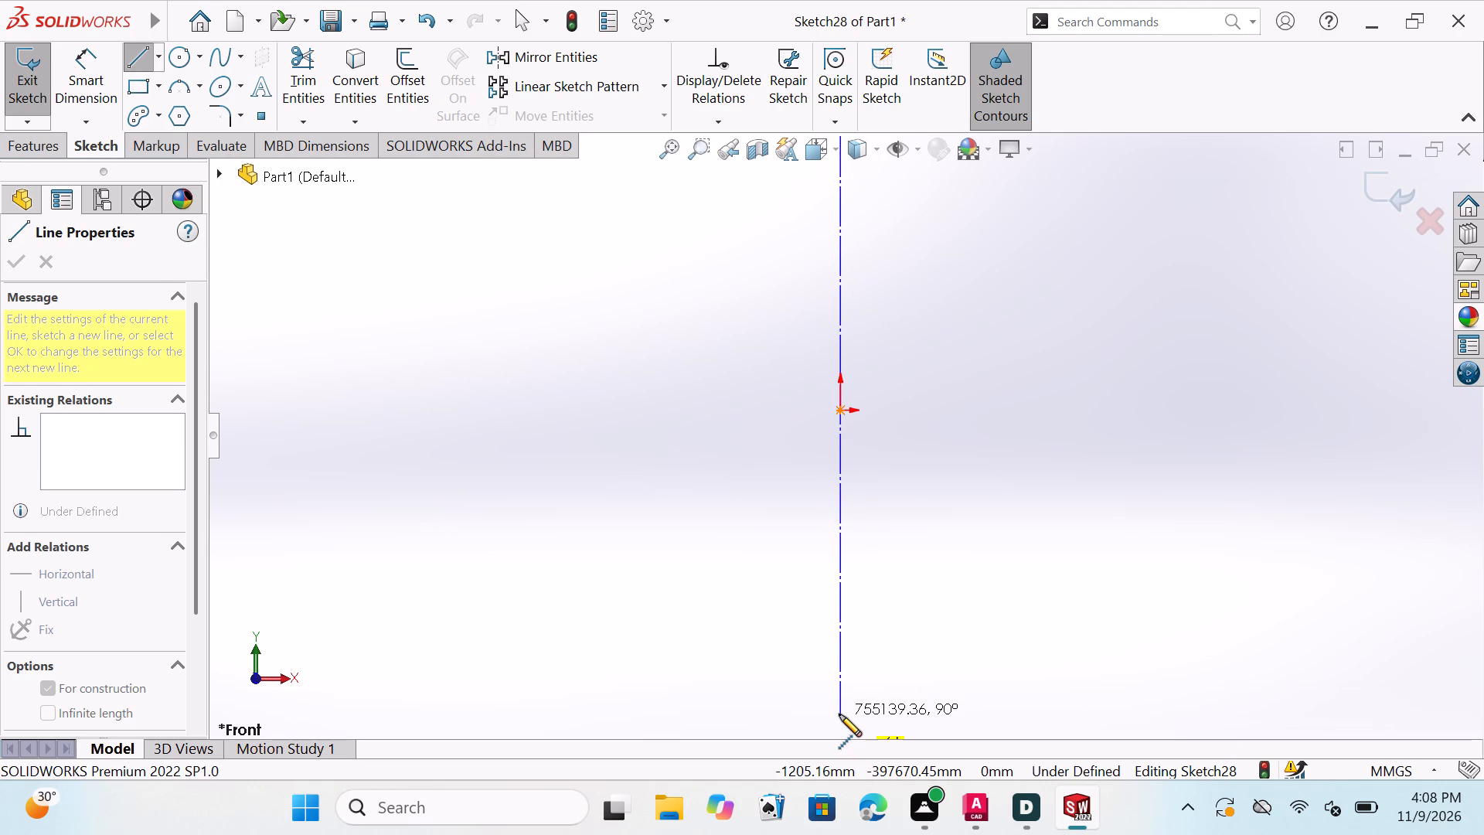
click(839, 714)
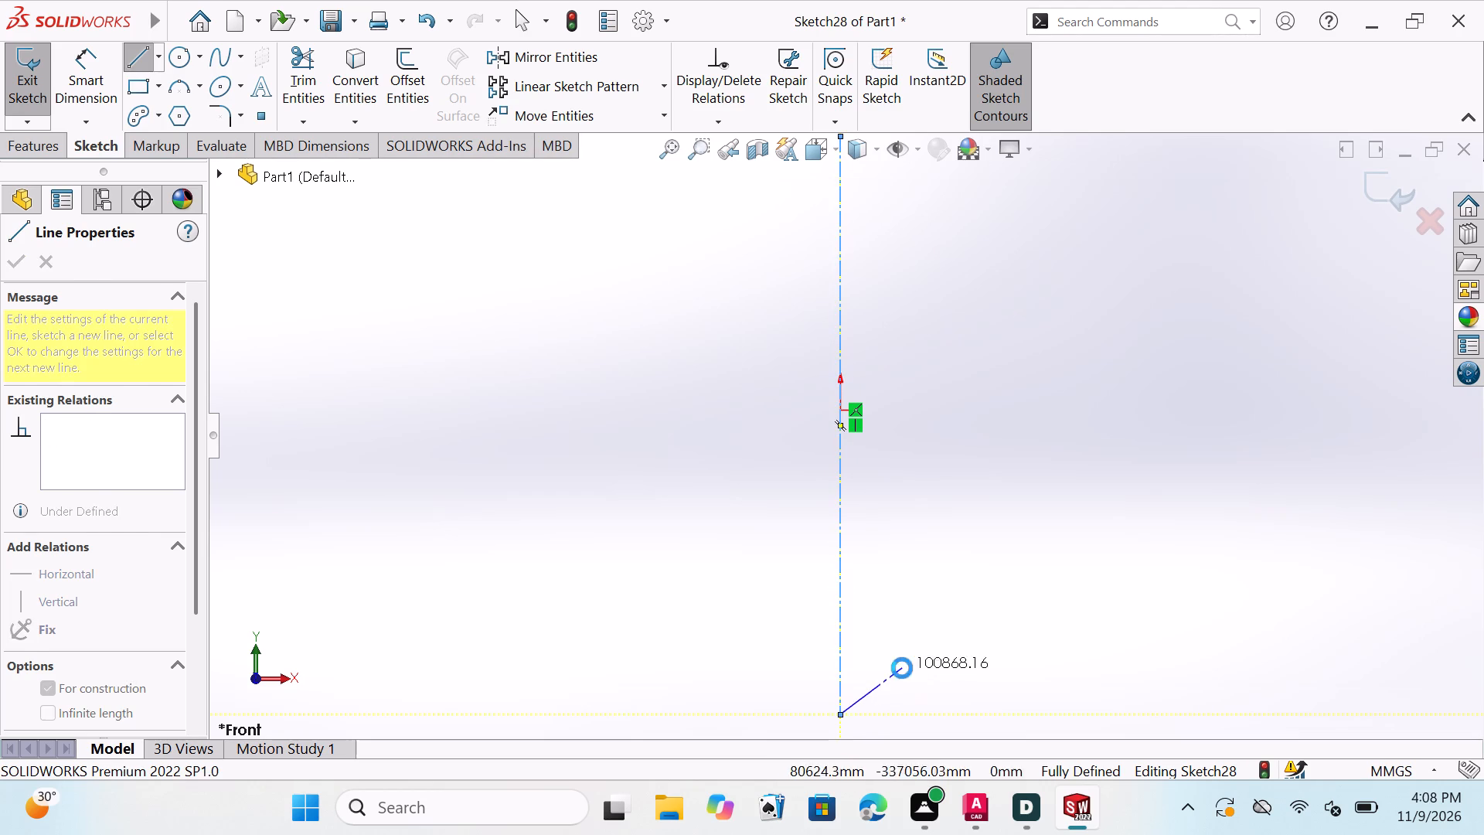
key(Escape)
key(Escape)
key(Escape)
key(Escape)
key(Escape)
key(Escape)
key(Escape)
key(Escape)
key(Escape)
key(Escape)
key(Escape)
key(Escape)
key(Escape)
key(Escape)
key(Escape)
key(Escape)
key(Escape)
key(Escape)
key(Escape)
key(Escape)
key(Escape)
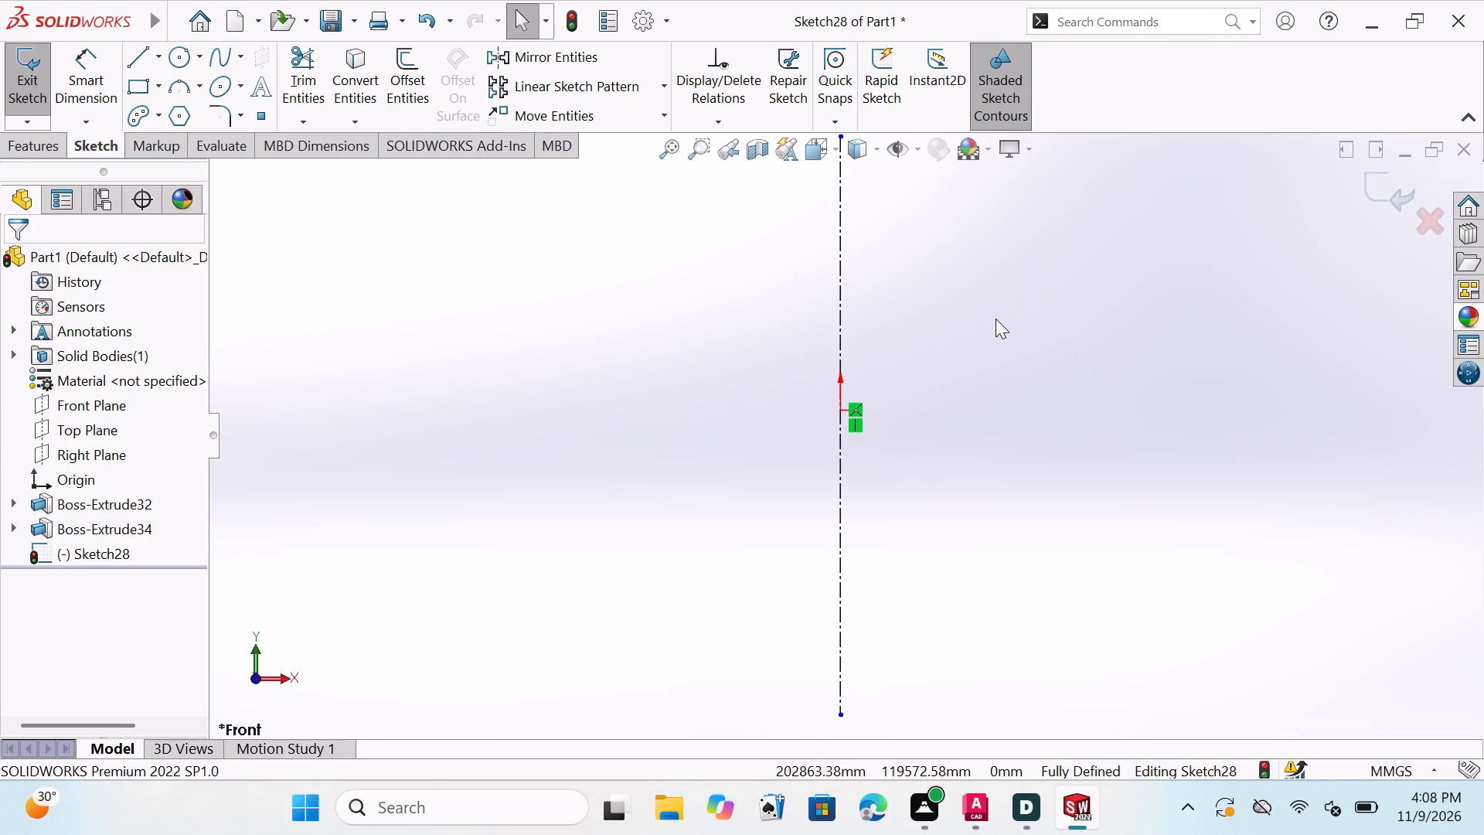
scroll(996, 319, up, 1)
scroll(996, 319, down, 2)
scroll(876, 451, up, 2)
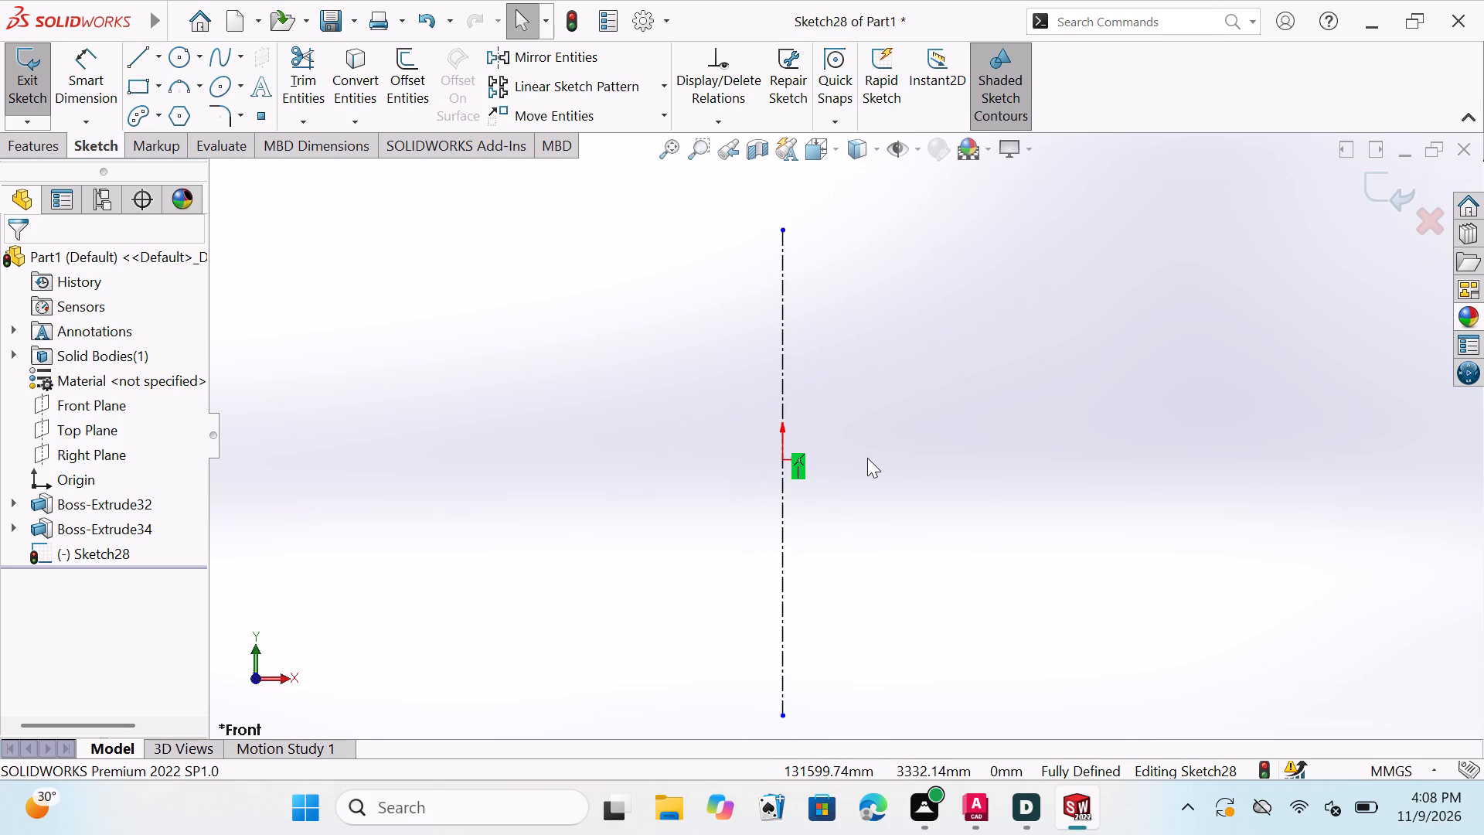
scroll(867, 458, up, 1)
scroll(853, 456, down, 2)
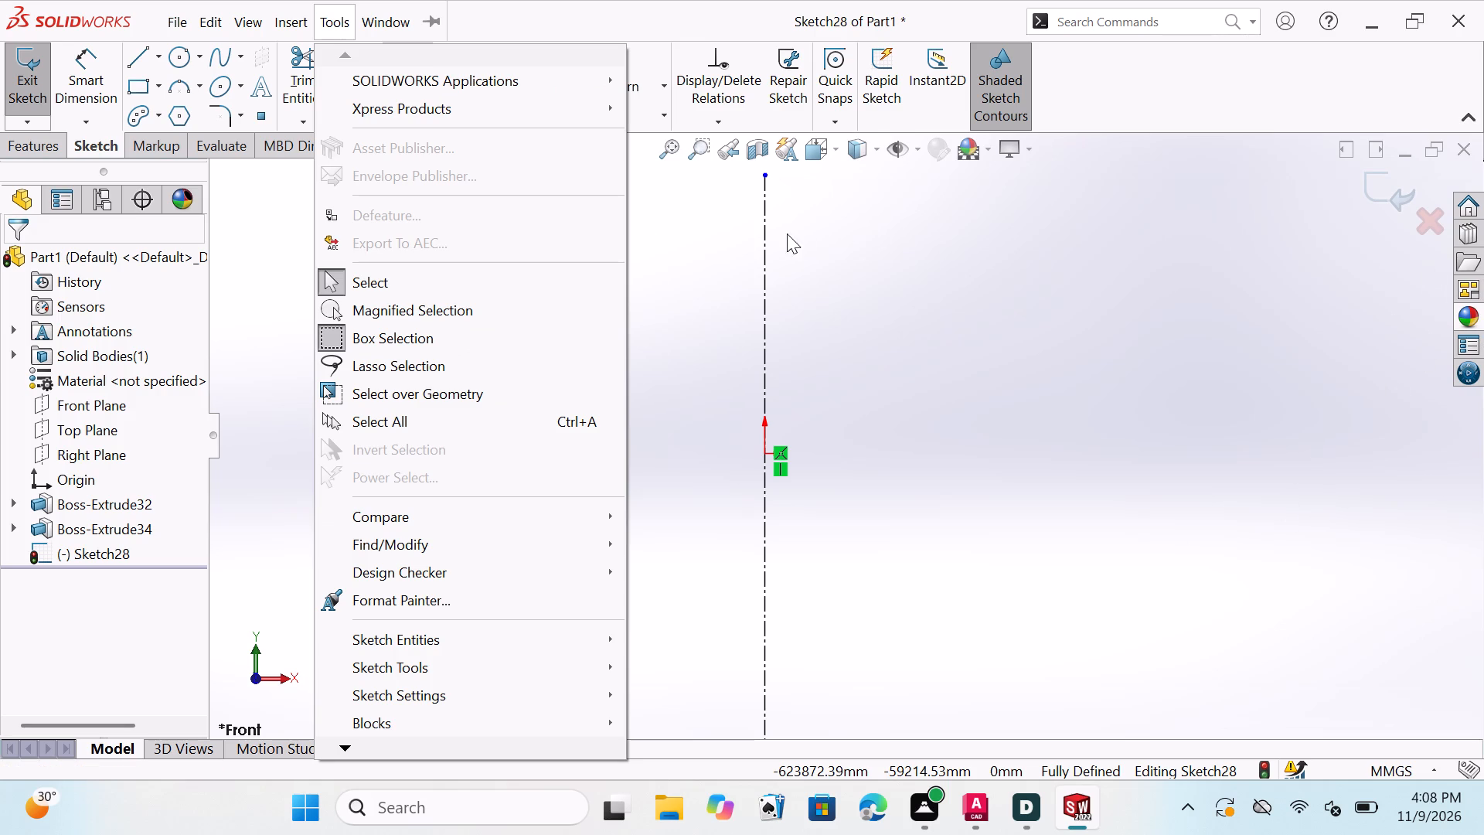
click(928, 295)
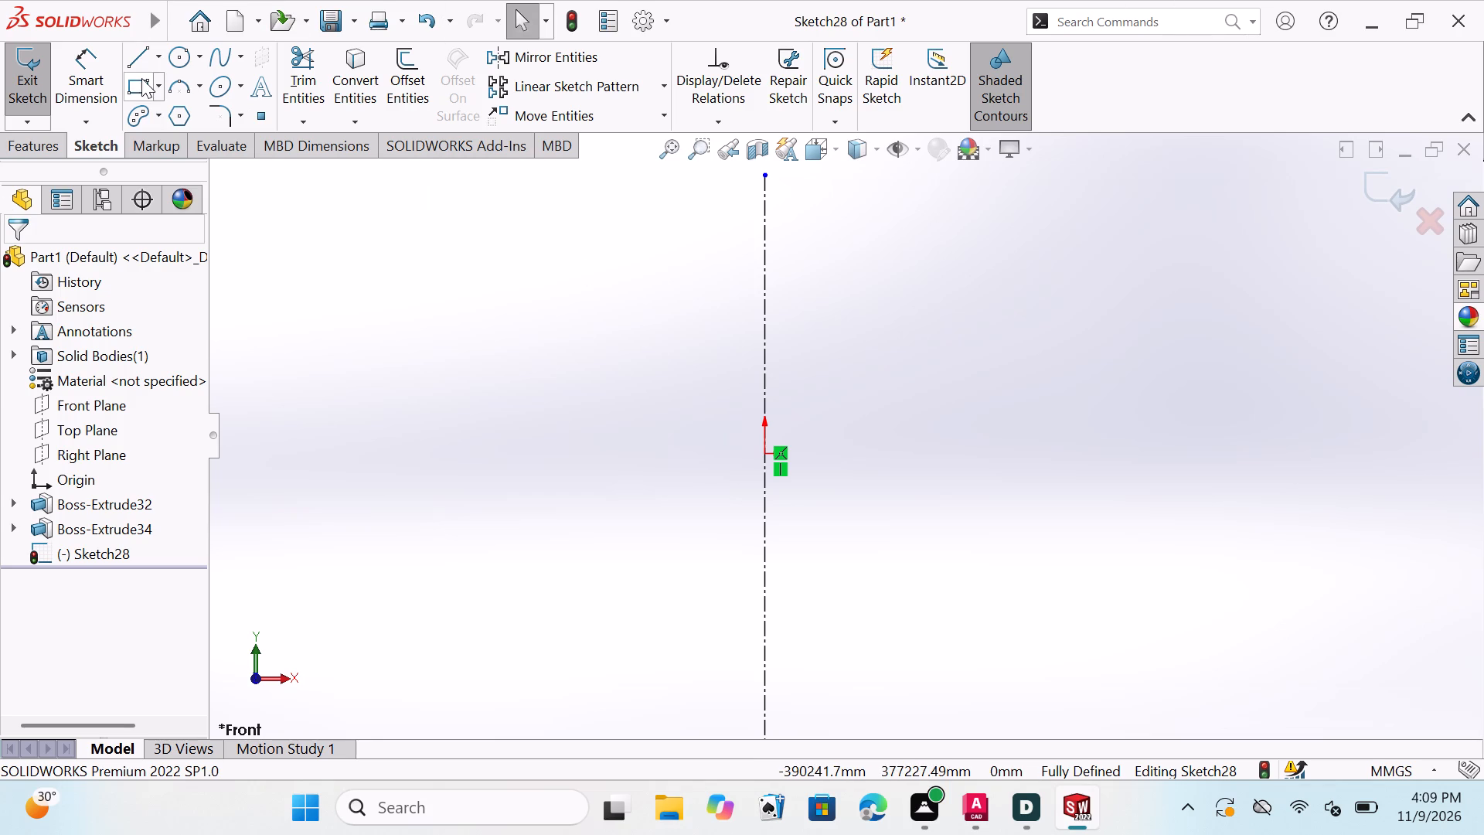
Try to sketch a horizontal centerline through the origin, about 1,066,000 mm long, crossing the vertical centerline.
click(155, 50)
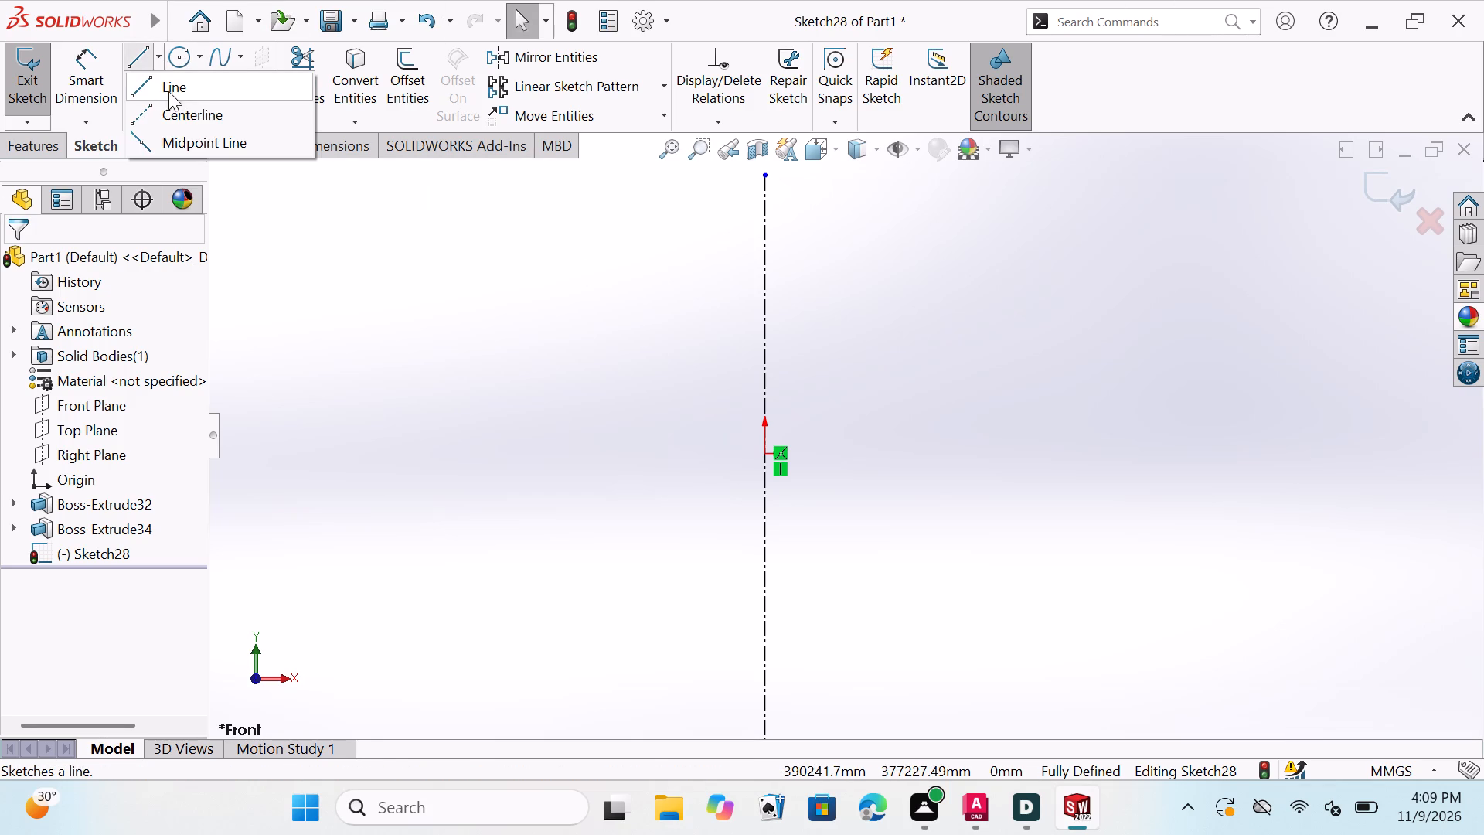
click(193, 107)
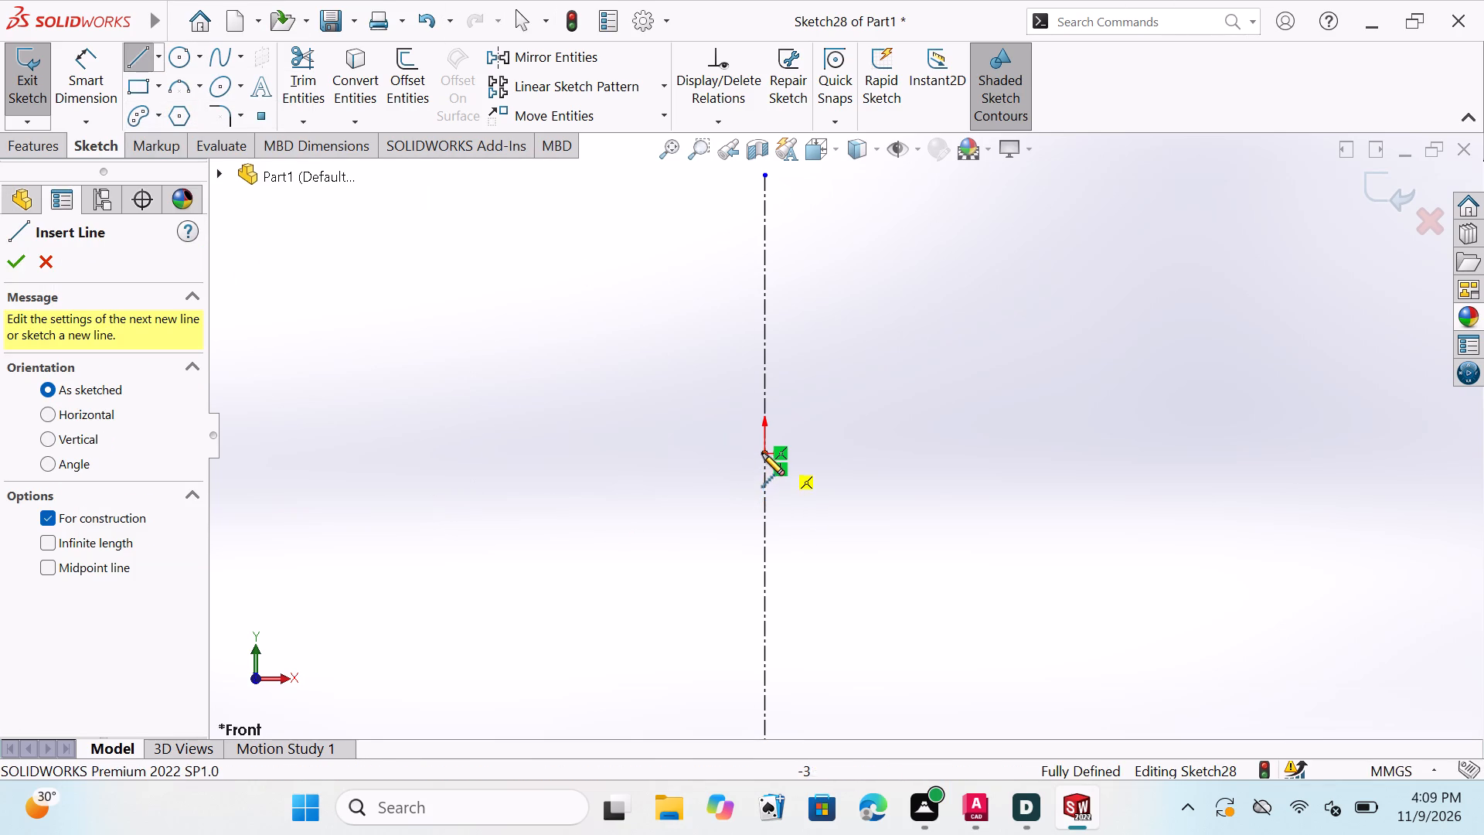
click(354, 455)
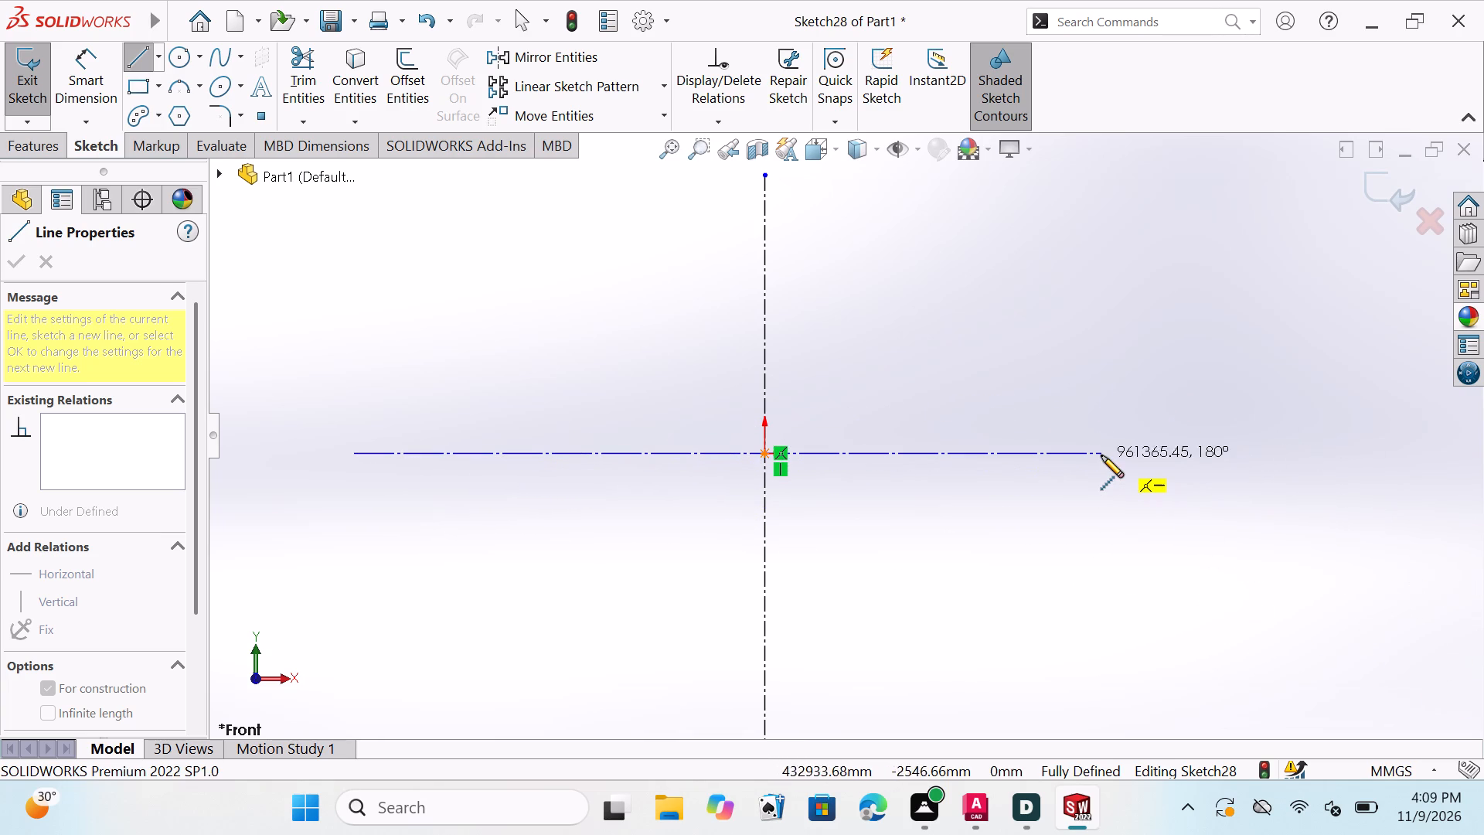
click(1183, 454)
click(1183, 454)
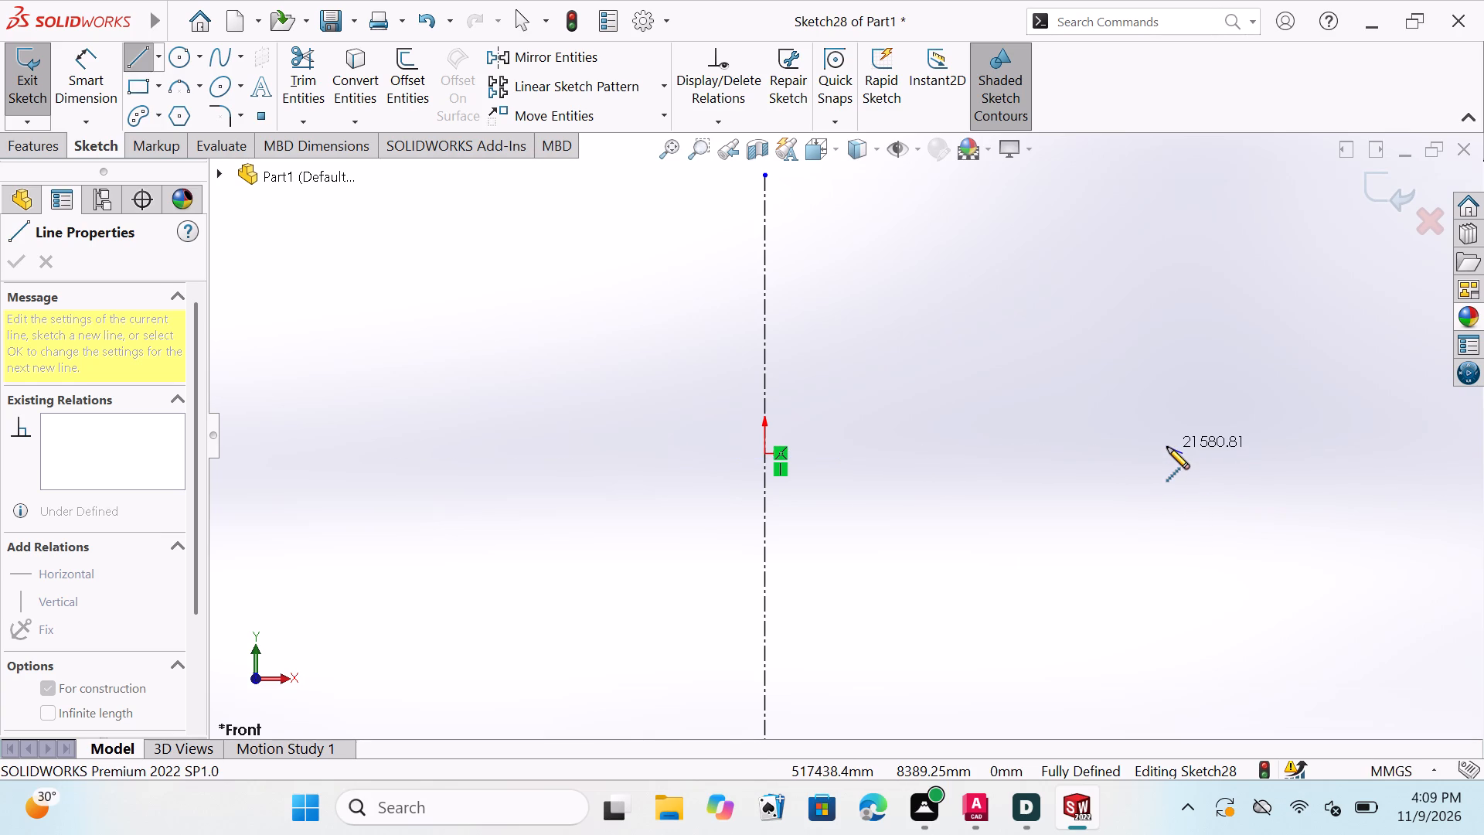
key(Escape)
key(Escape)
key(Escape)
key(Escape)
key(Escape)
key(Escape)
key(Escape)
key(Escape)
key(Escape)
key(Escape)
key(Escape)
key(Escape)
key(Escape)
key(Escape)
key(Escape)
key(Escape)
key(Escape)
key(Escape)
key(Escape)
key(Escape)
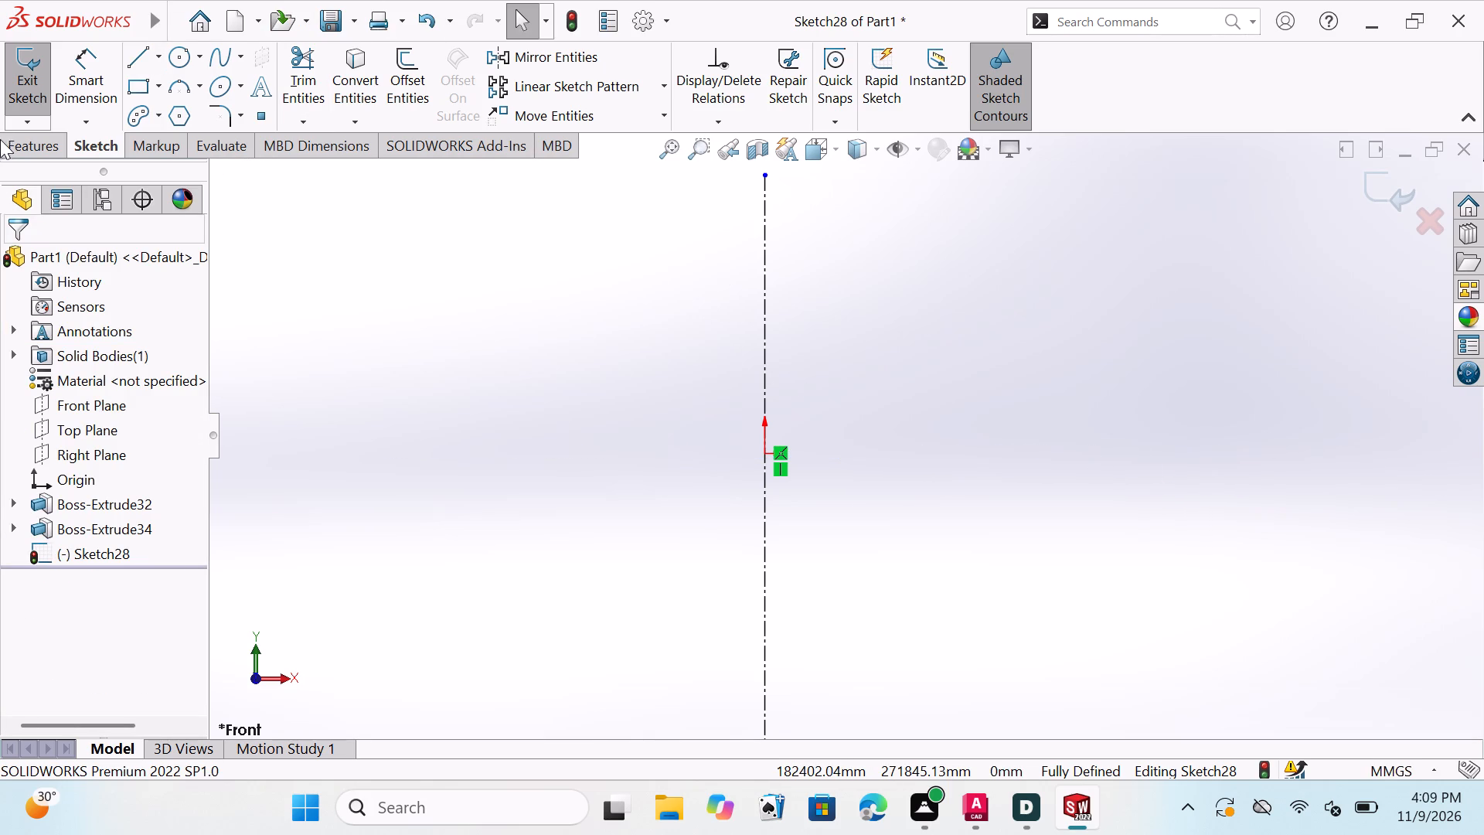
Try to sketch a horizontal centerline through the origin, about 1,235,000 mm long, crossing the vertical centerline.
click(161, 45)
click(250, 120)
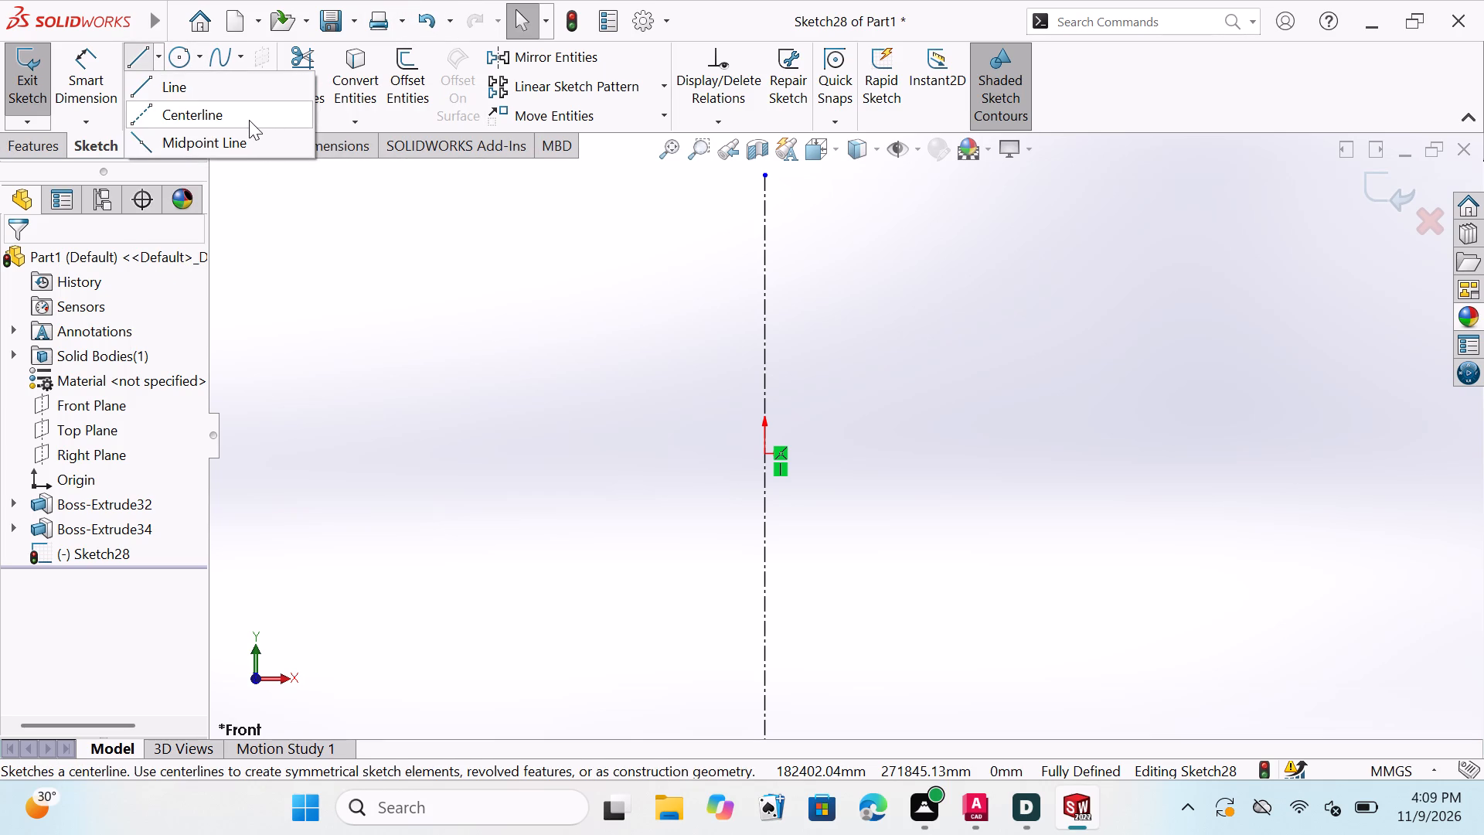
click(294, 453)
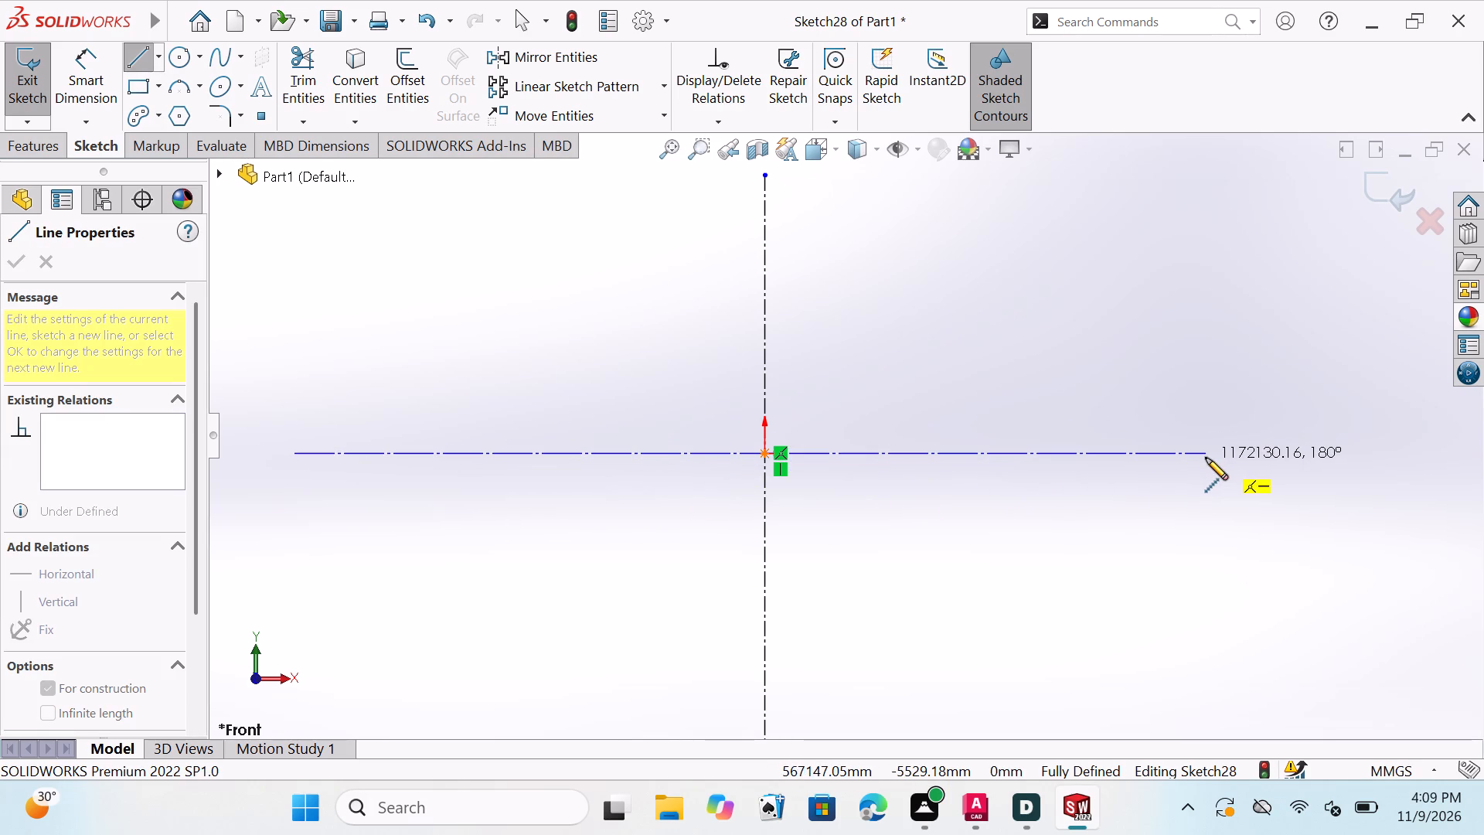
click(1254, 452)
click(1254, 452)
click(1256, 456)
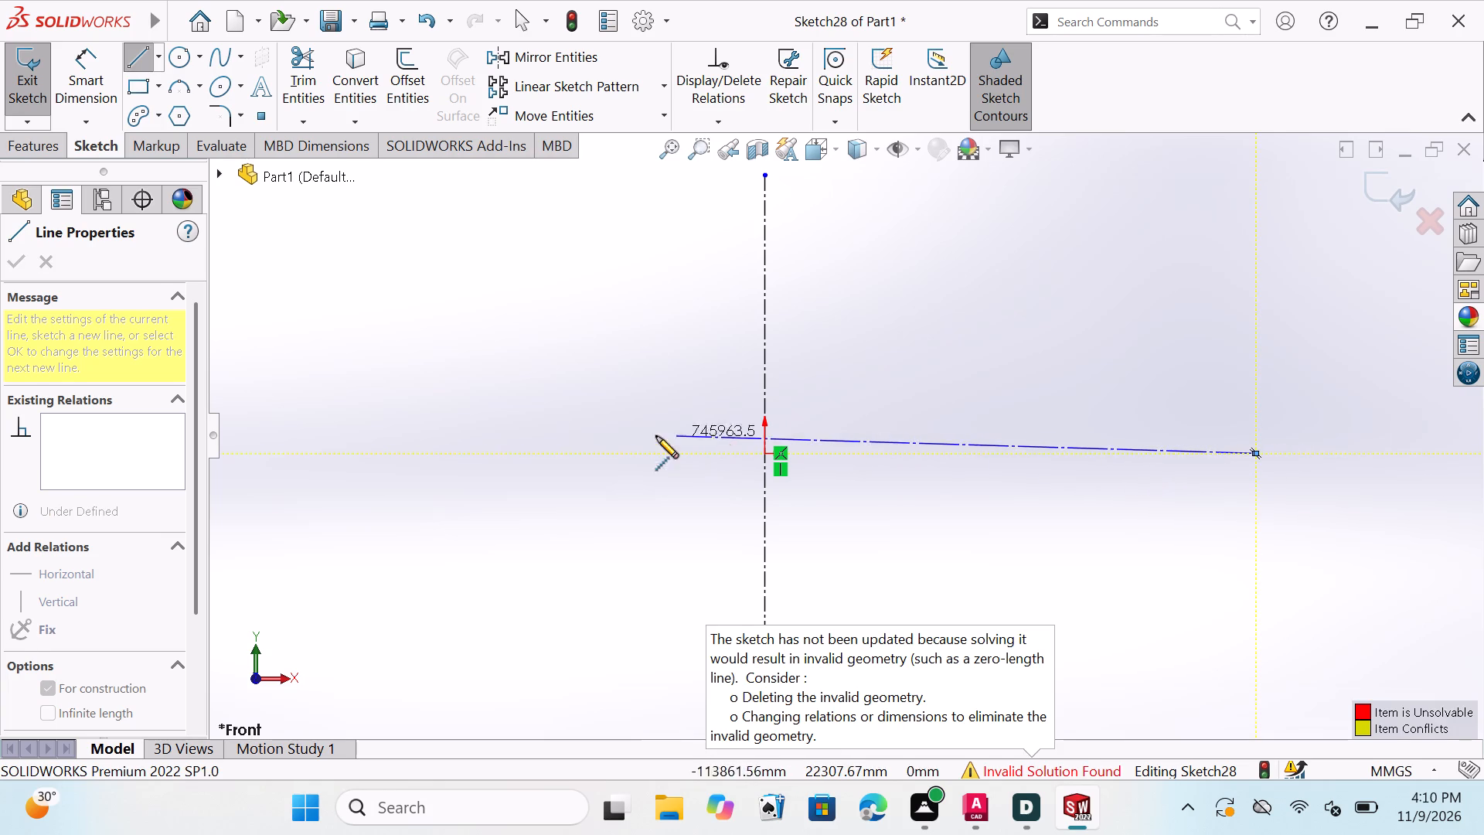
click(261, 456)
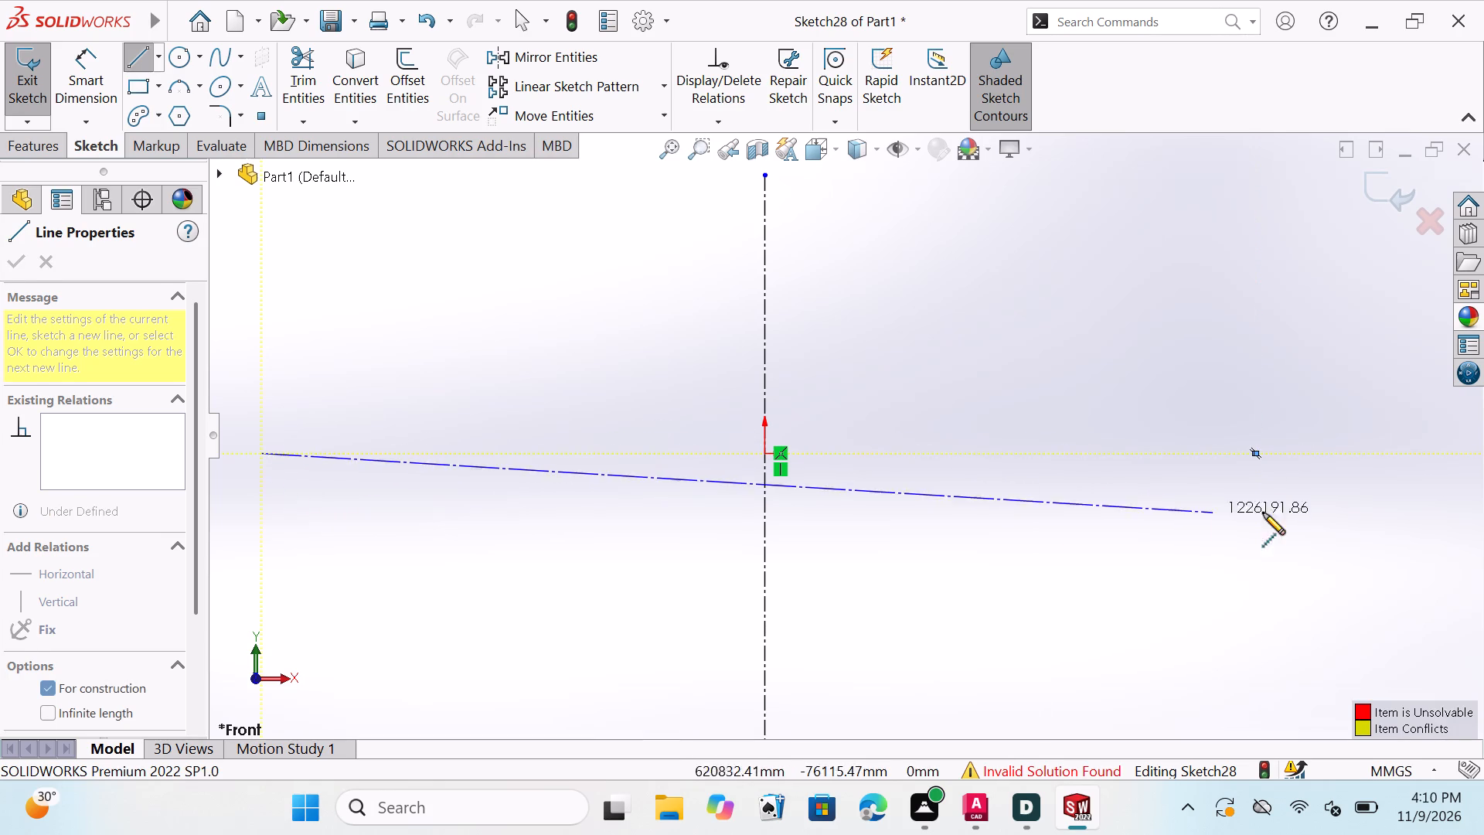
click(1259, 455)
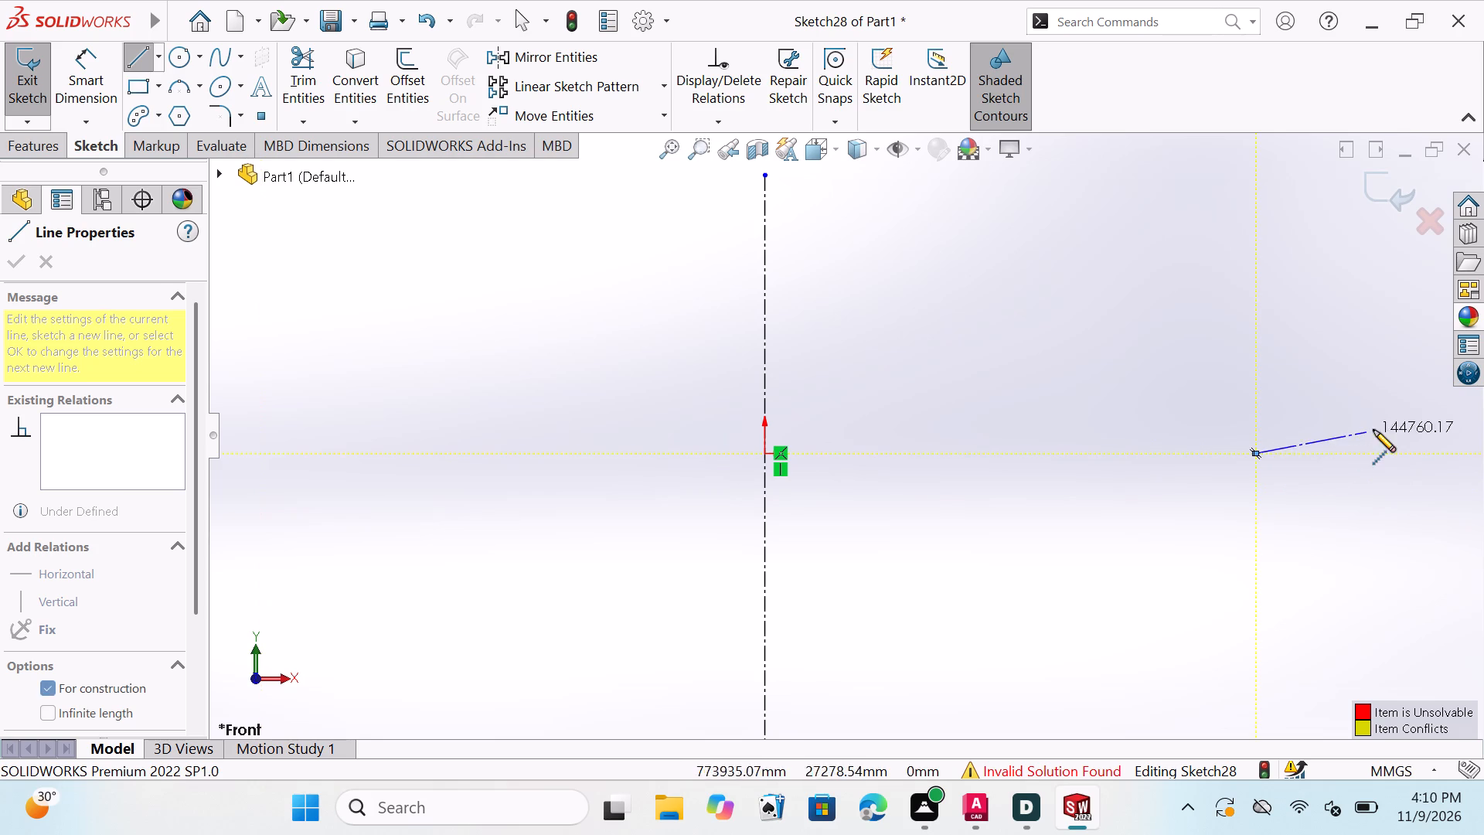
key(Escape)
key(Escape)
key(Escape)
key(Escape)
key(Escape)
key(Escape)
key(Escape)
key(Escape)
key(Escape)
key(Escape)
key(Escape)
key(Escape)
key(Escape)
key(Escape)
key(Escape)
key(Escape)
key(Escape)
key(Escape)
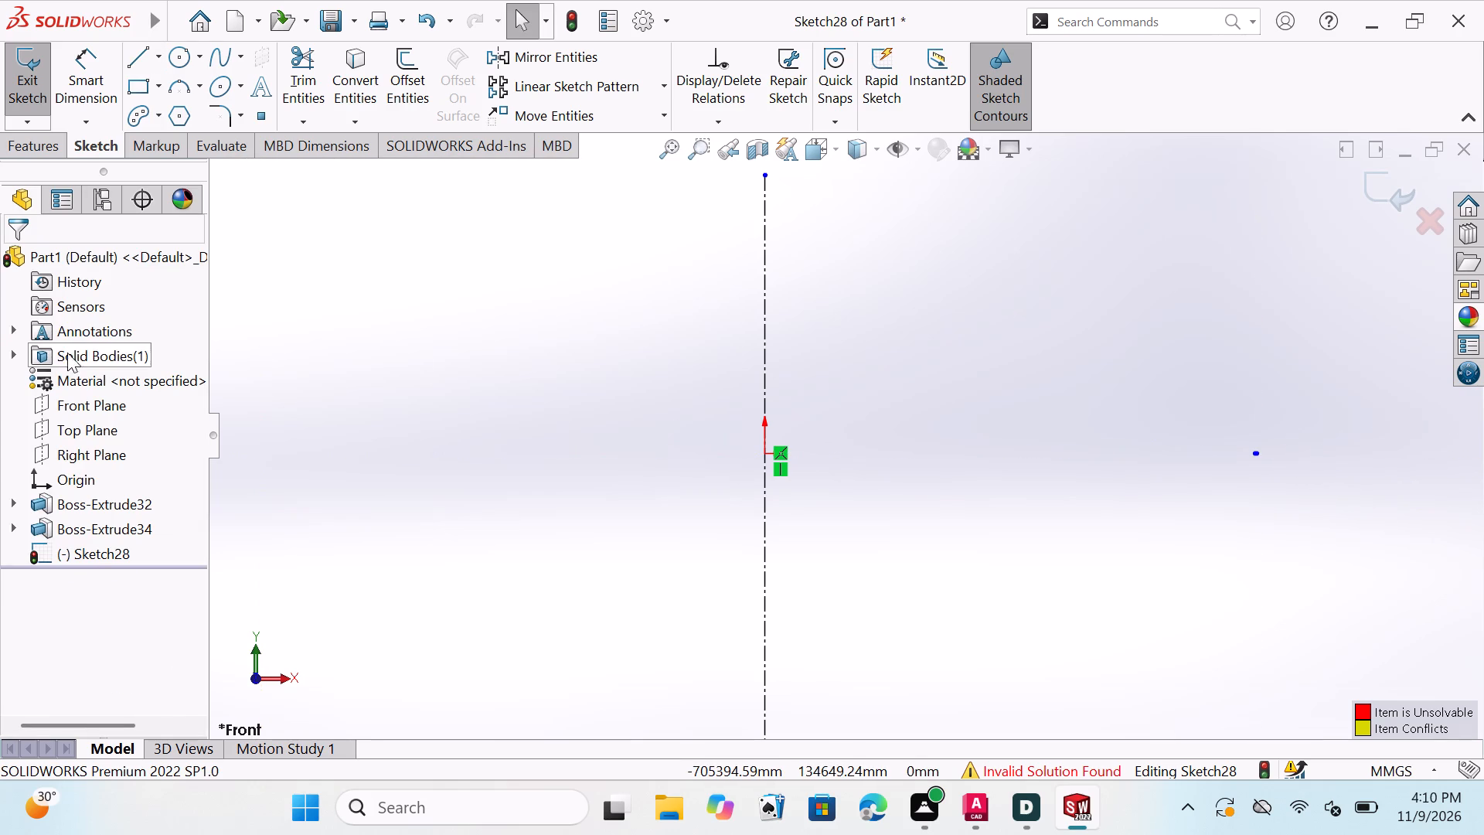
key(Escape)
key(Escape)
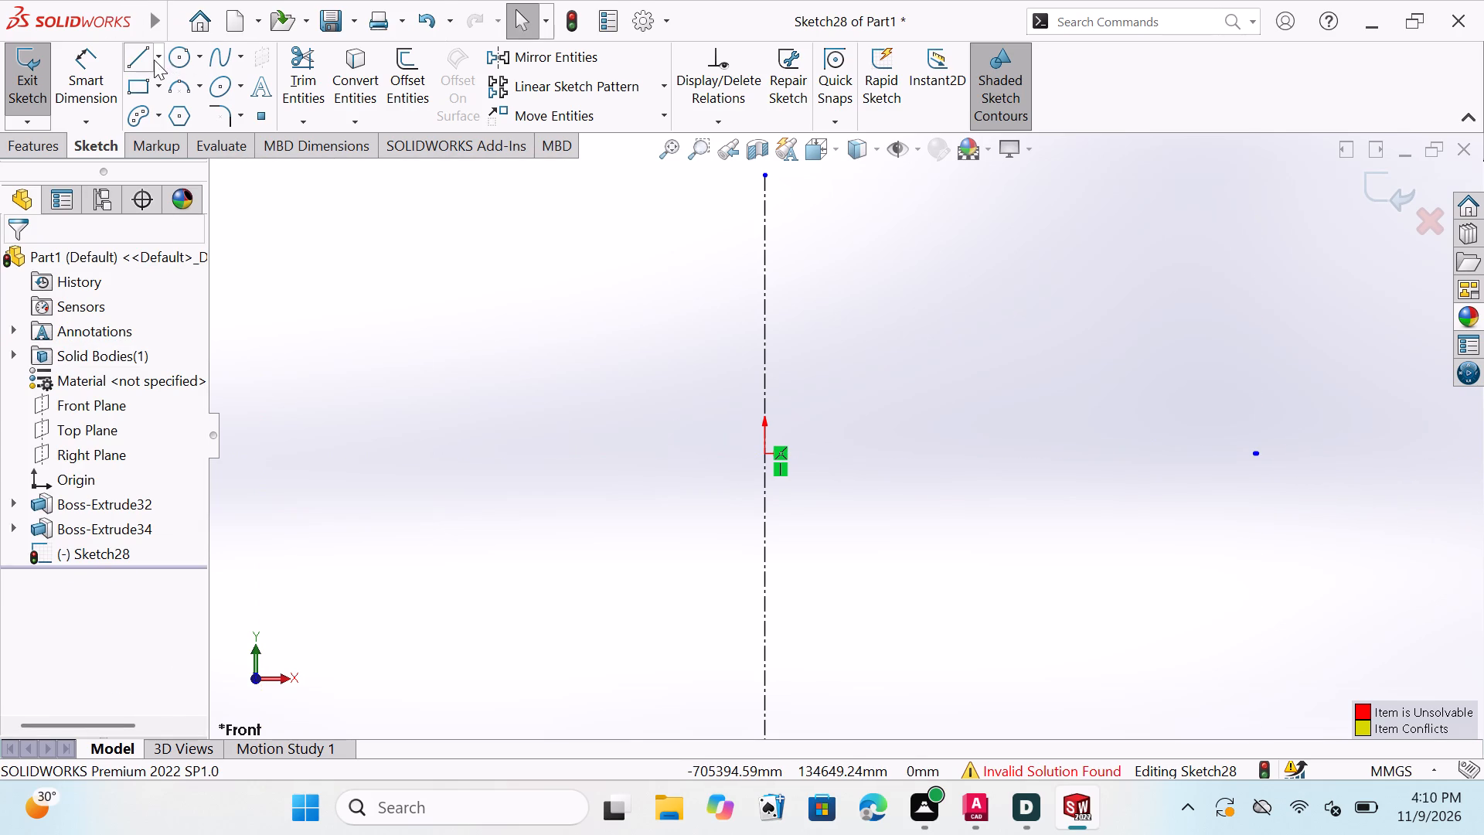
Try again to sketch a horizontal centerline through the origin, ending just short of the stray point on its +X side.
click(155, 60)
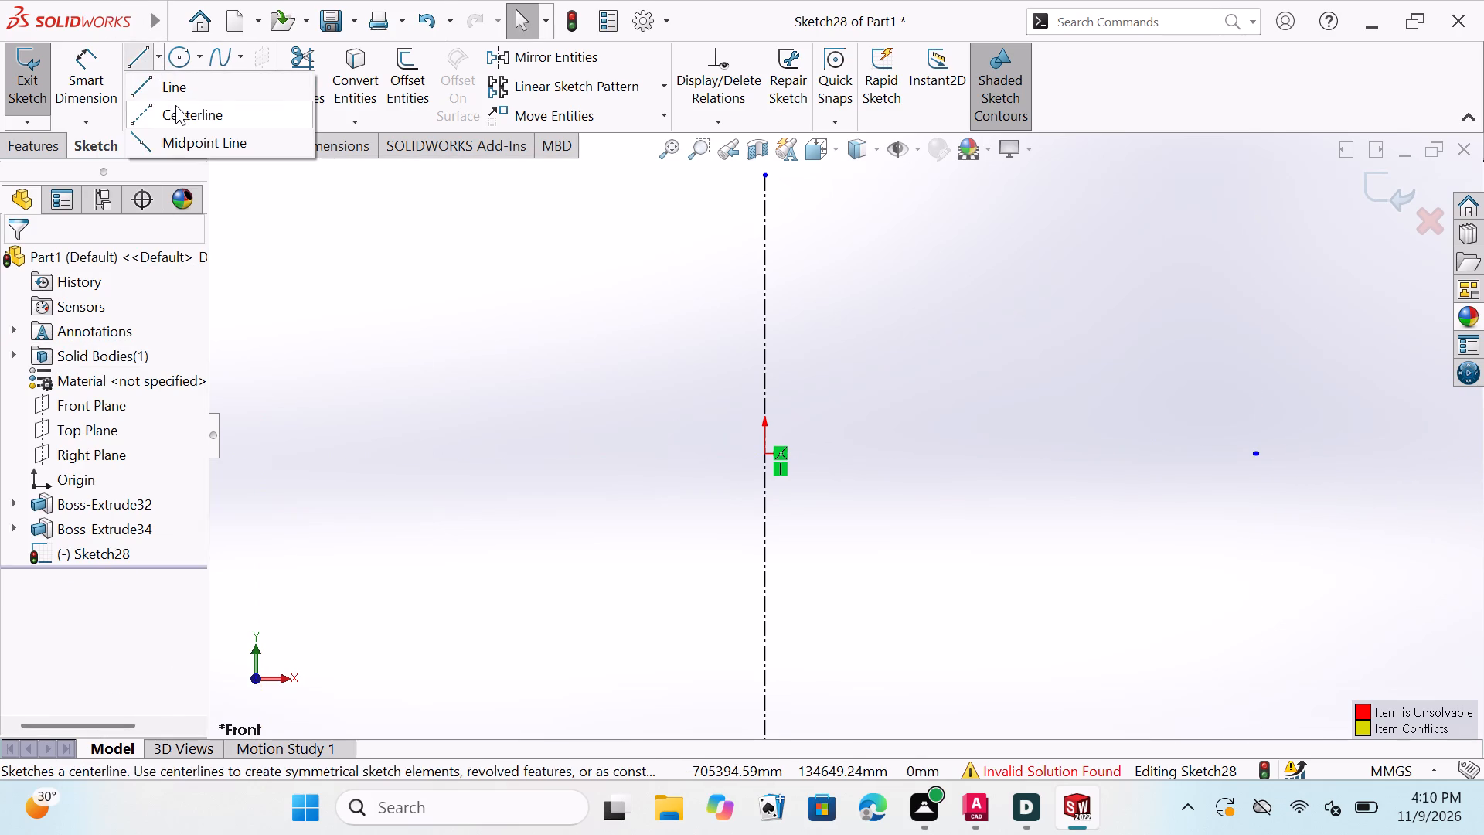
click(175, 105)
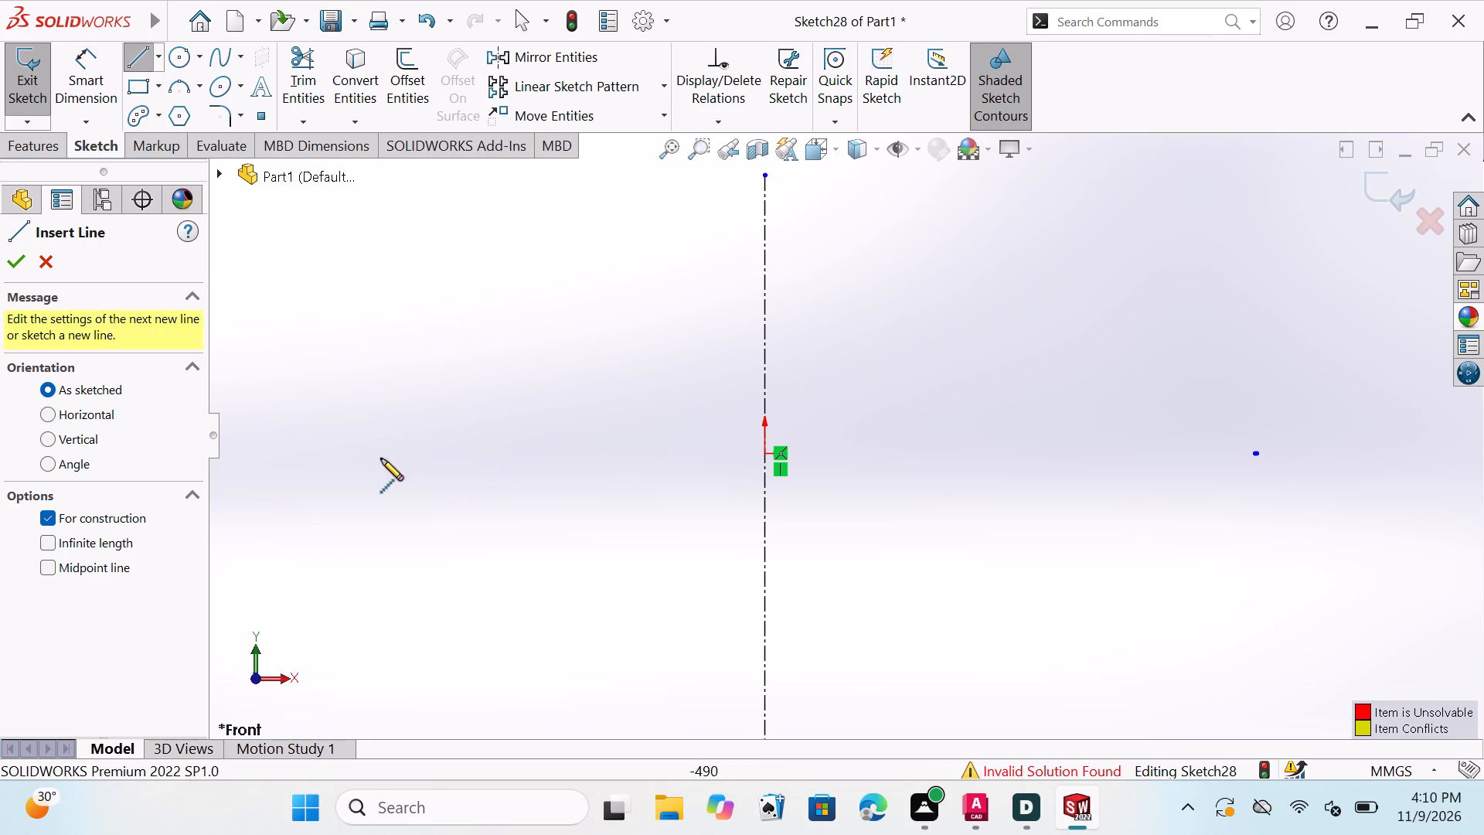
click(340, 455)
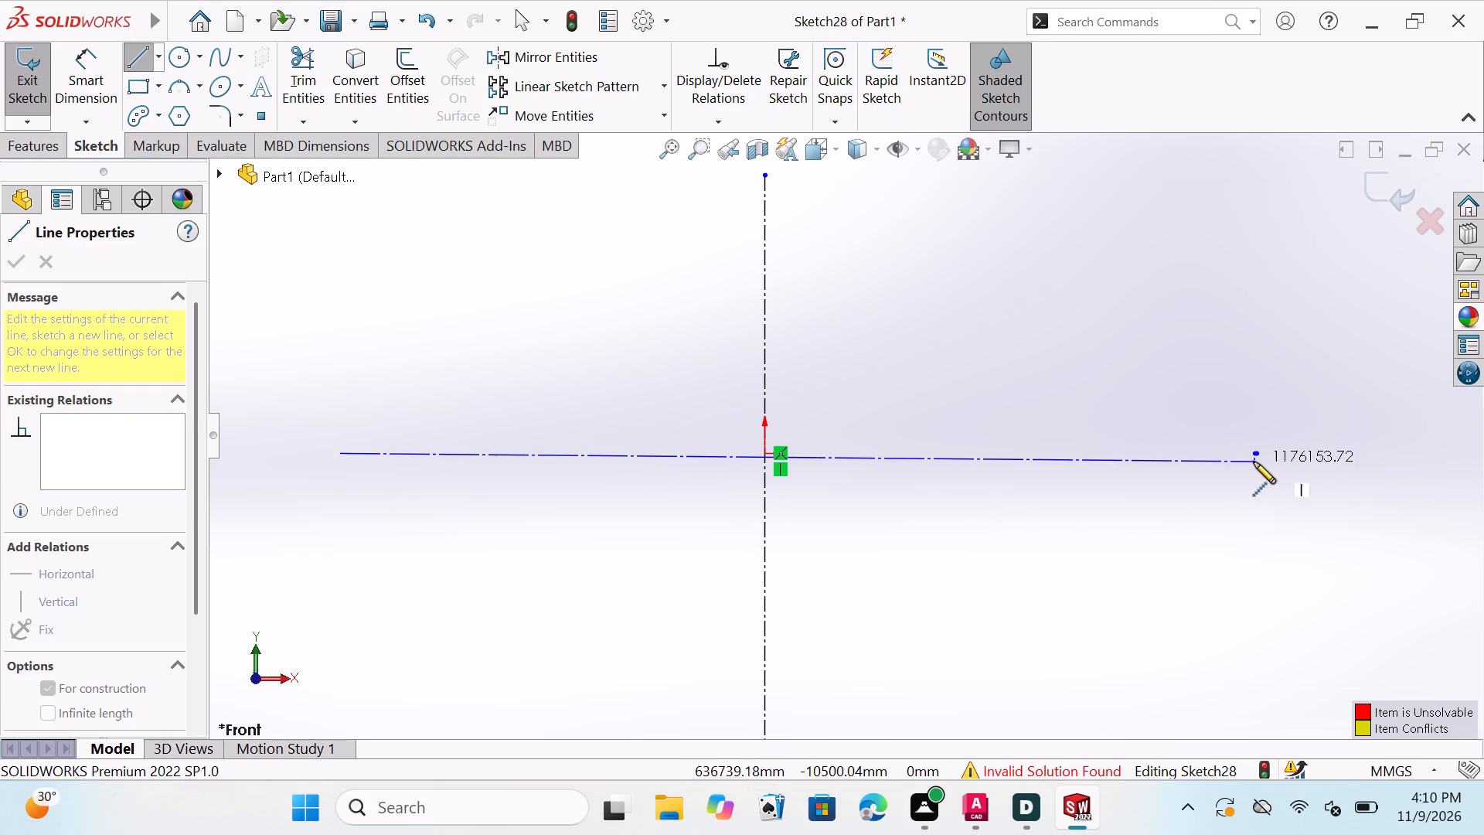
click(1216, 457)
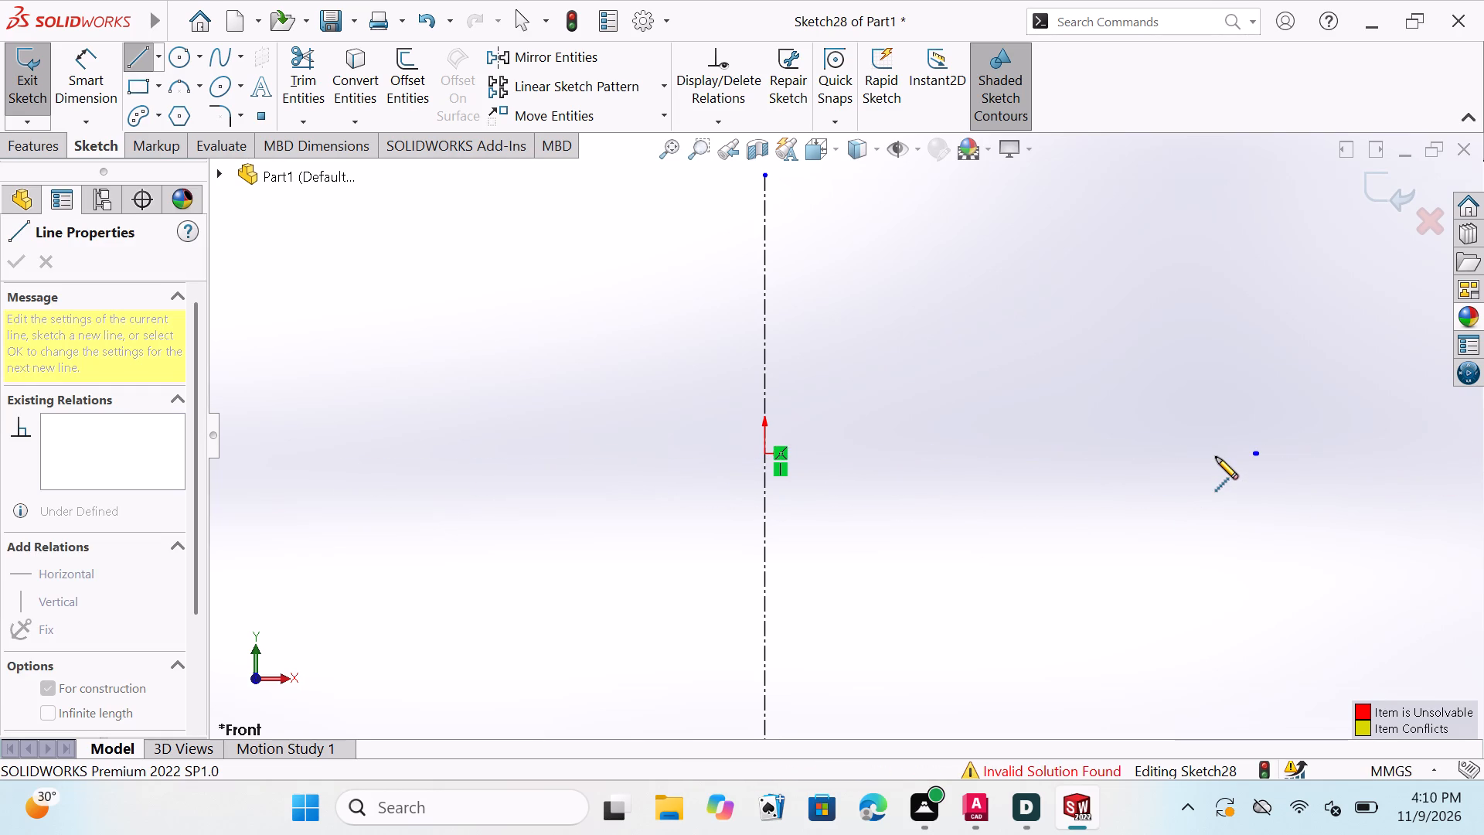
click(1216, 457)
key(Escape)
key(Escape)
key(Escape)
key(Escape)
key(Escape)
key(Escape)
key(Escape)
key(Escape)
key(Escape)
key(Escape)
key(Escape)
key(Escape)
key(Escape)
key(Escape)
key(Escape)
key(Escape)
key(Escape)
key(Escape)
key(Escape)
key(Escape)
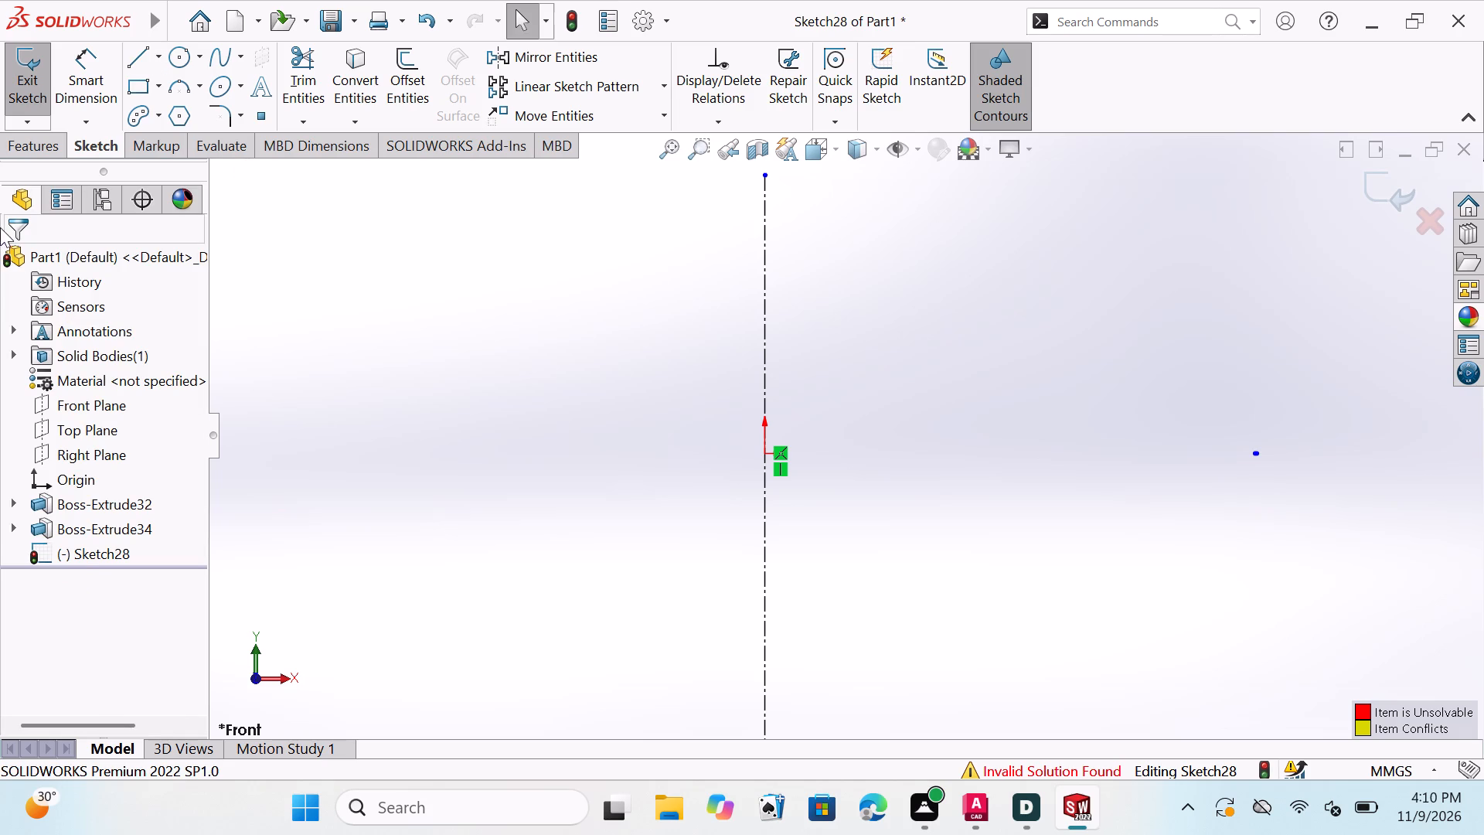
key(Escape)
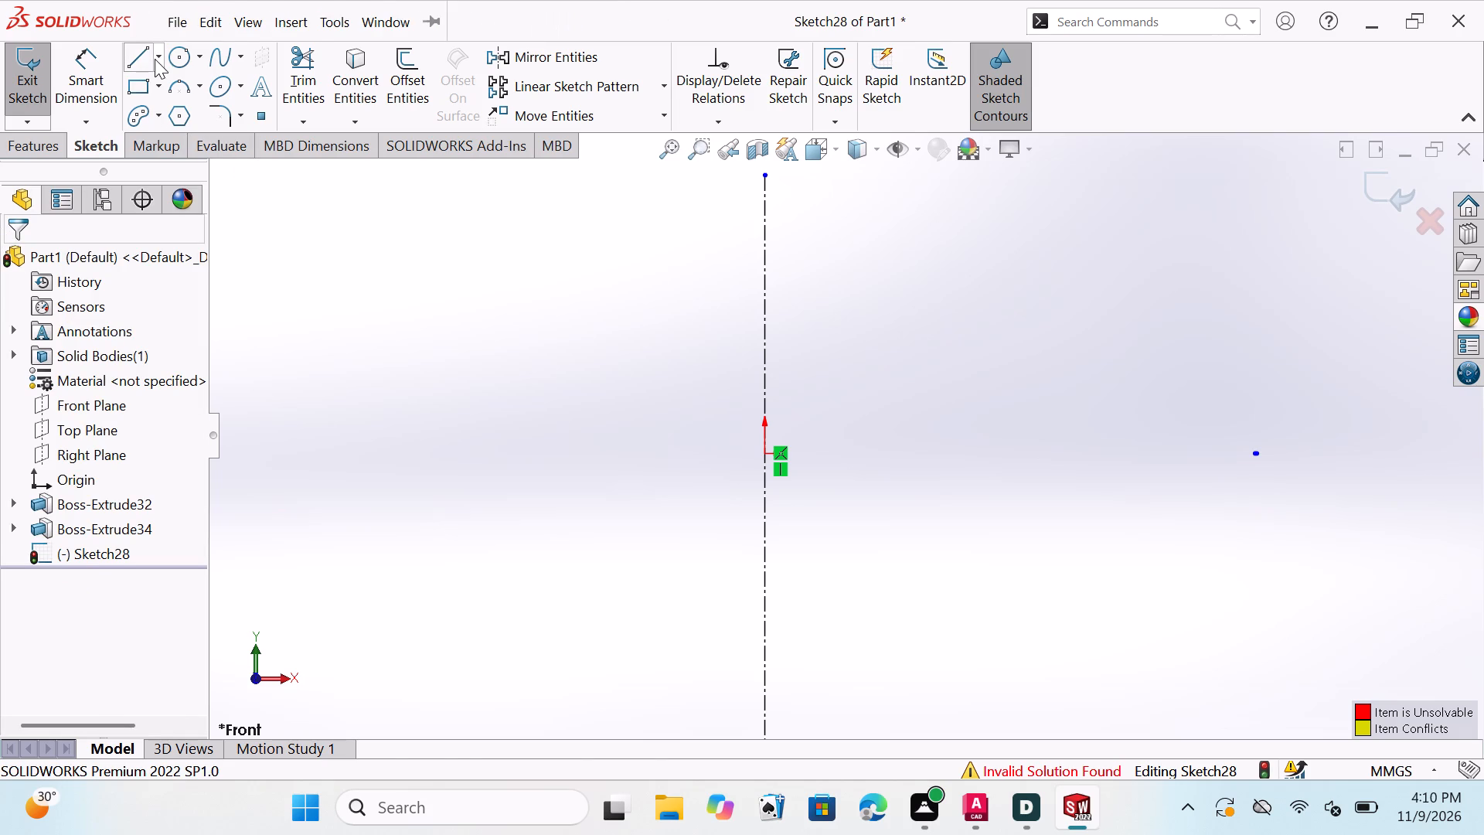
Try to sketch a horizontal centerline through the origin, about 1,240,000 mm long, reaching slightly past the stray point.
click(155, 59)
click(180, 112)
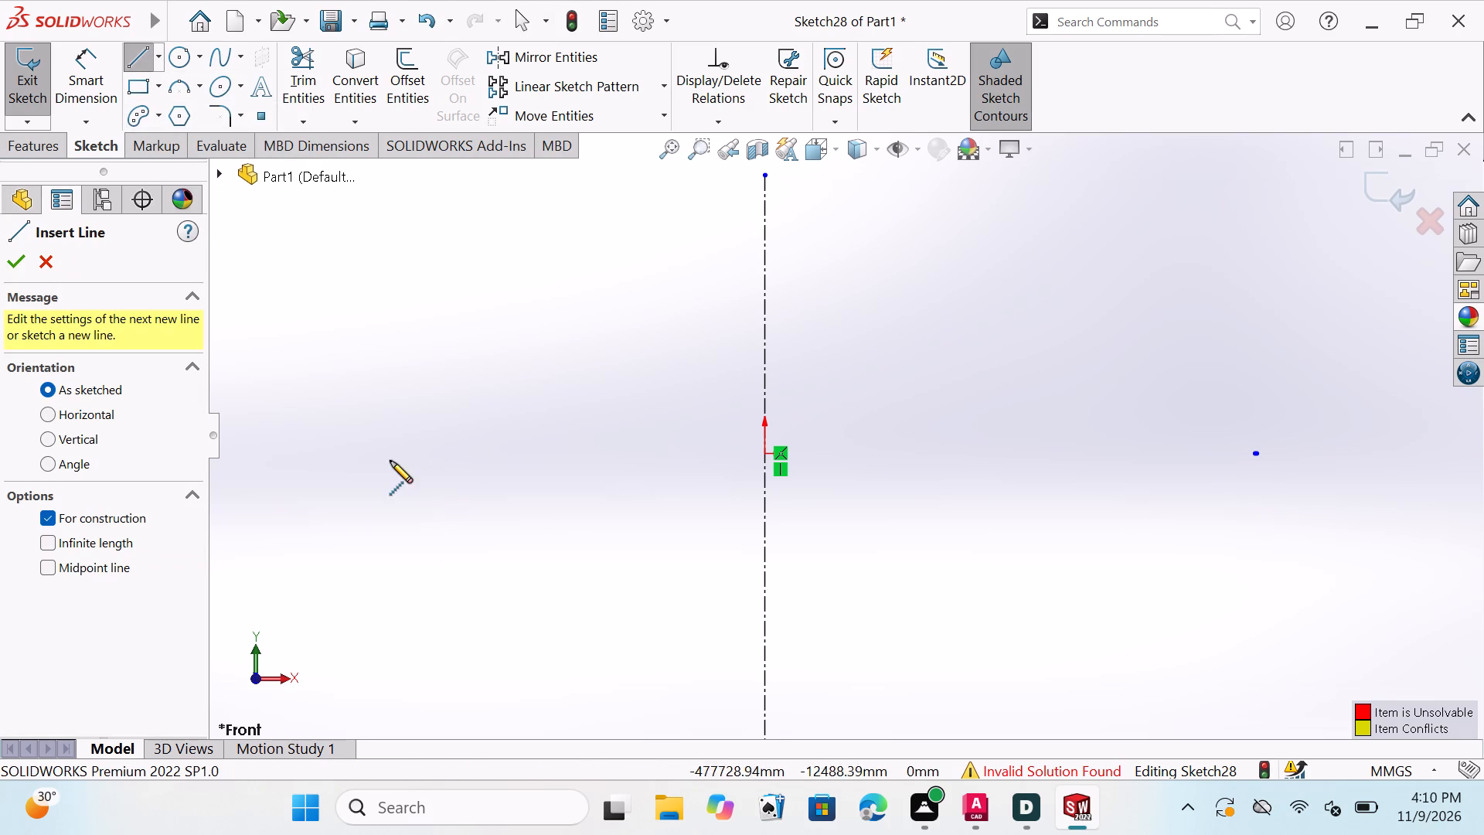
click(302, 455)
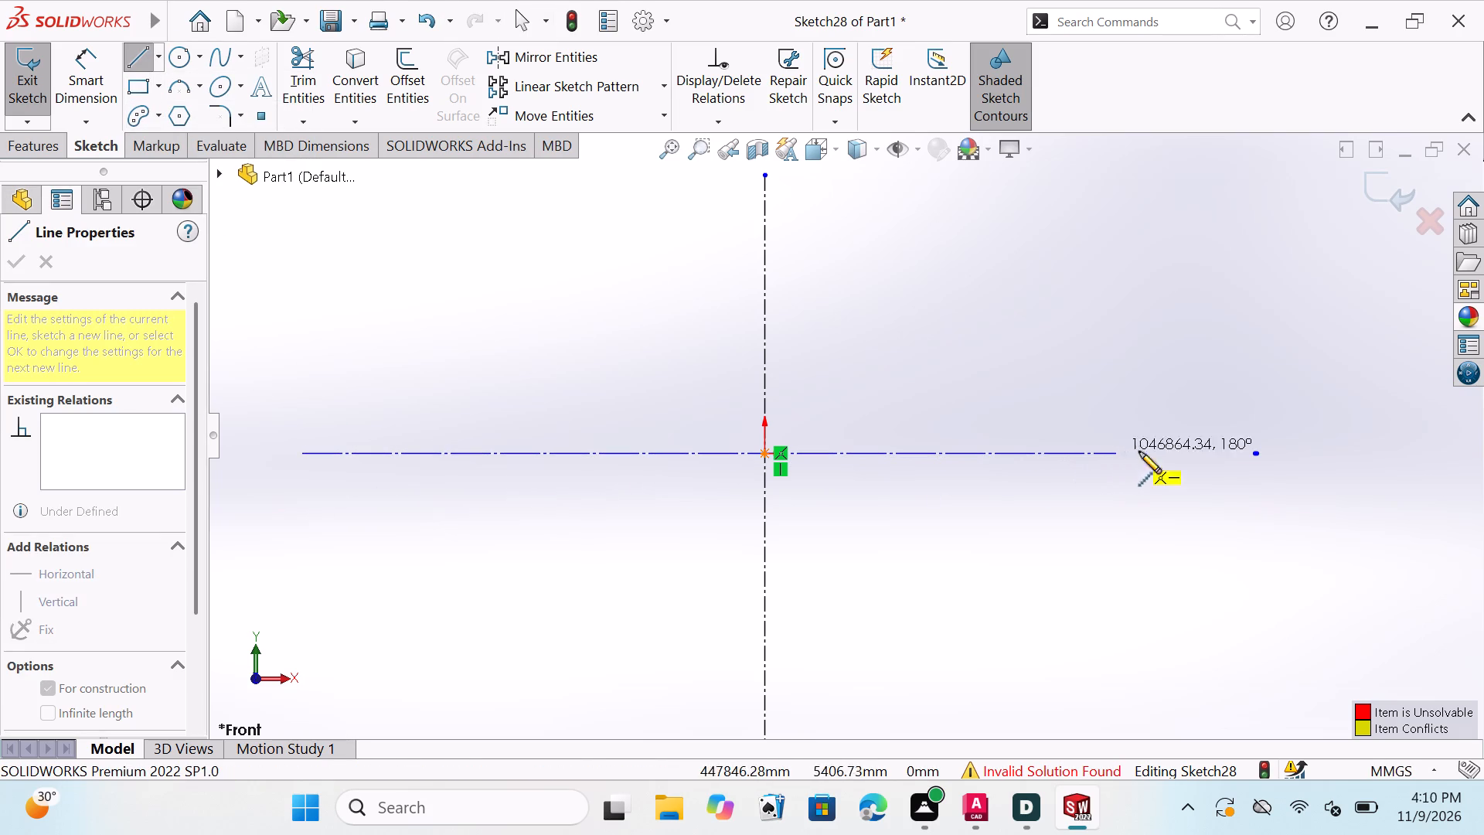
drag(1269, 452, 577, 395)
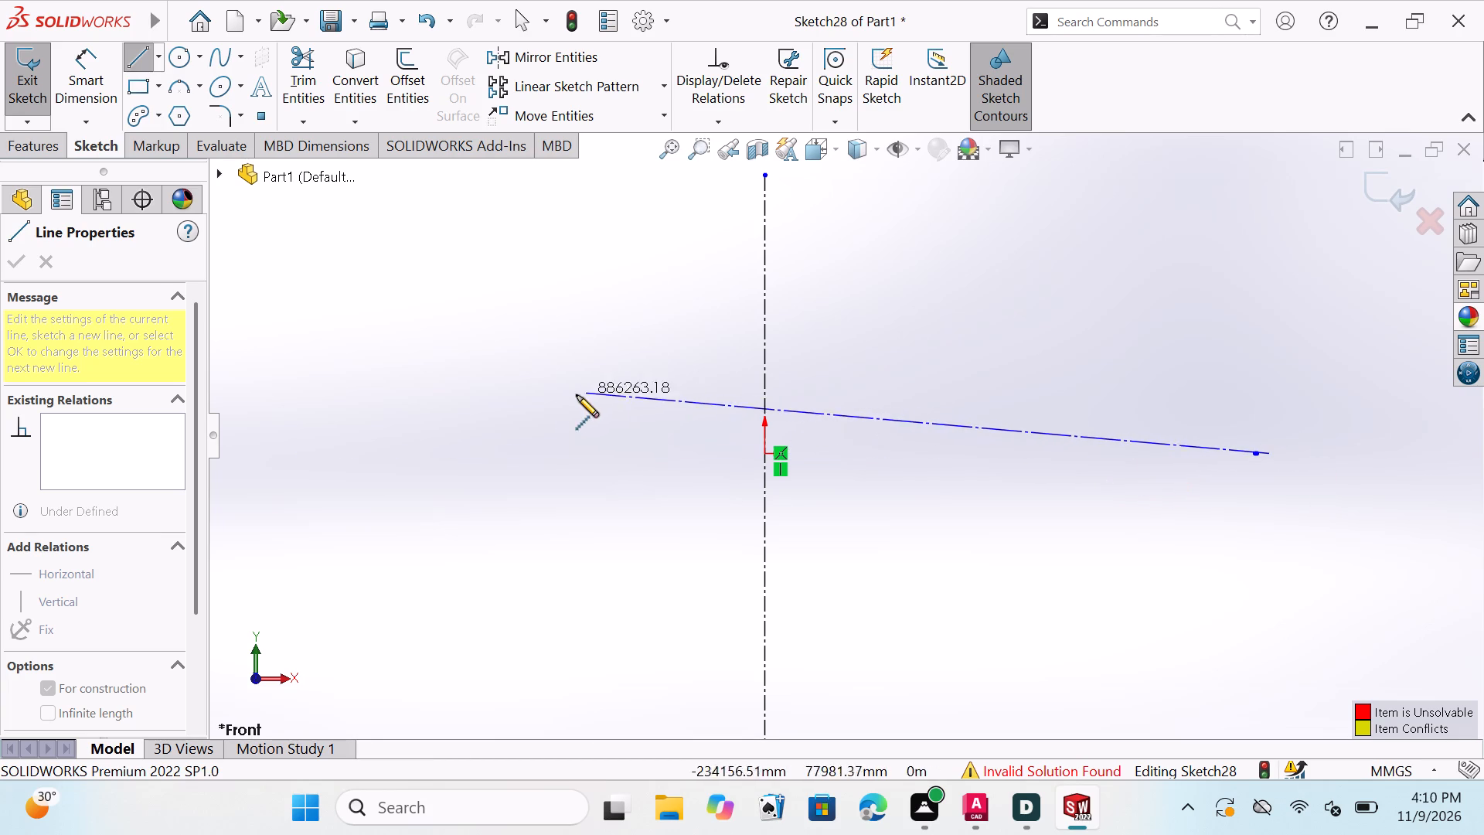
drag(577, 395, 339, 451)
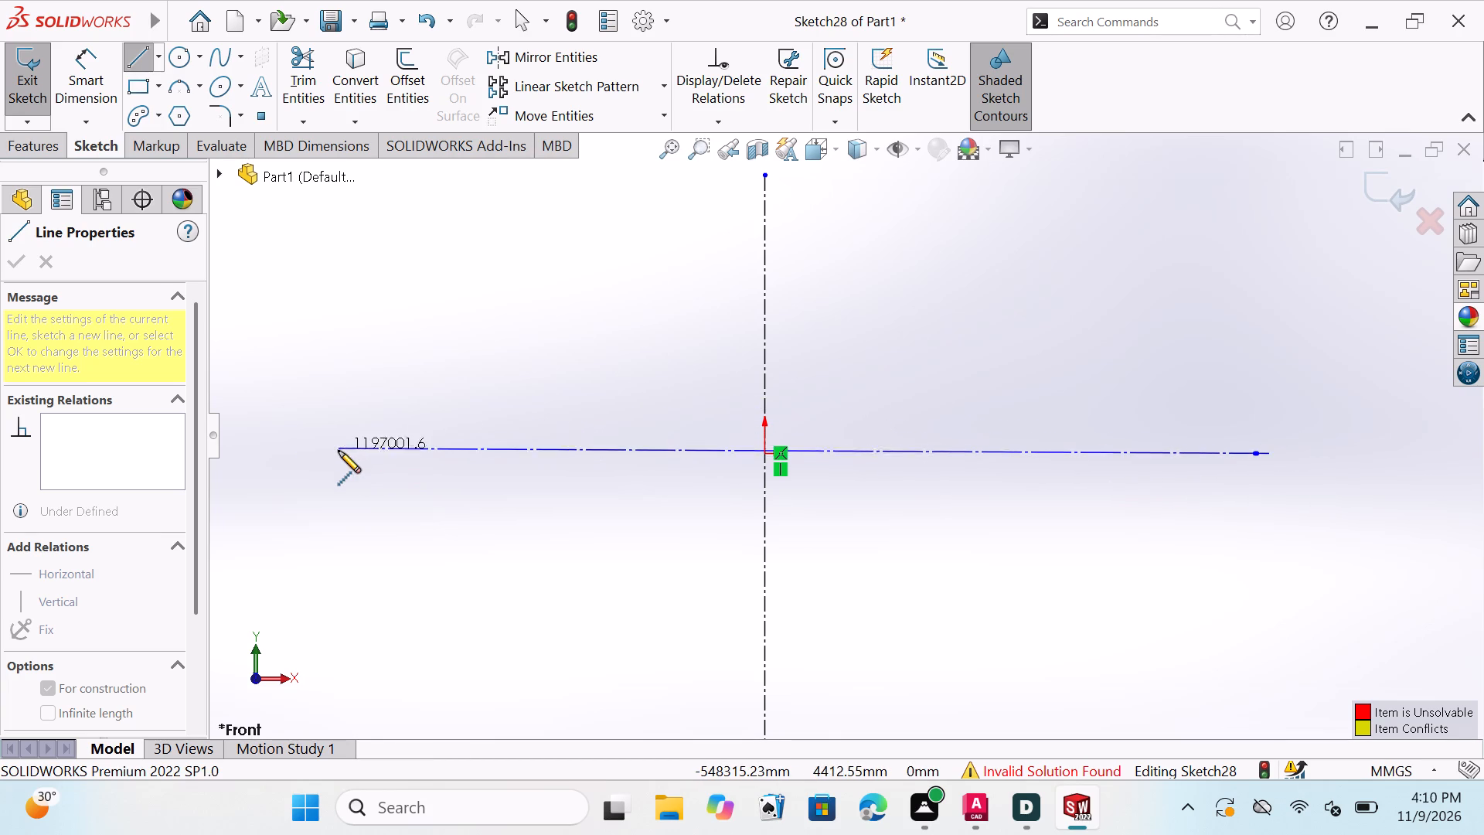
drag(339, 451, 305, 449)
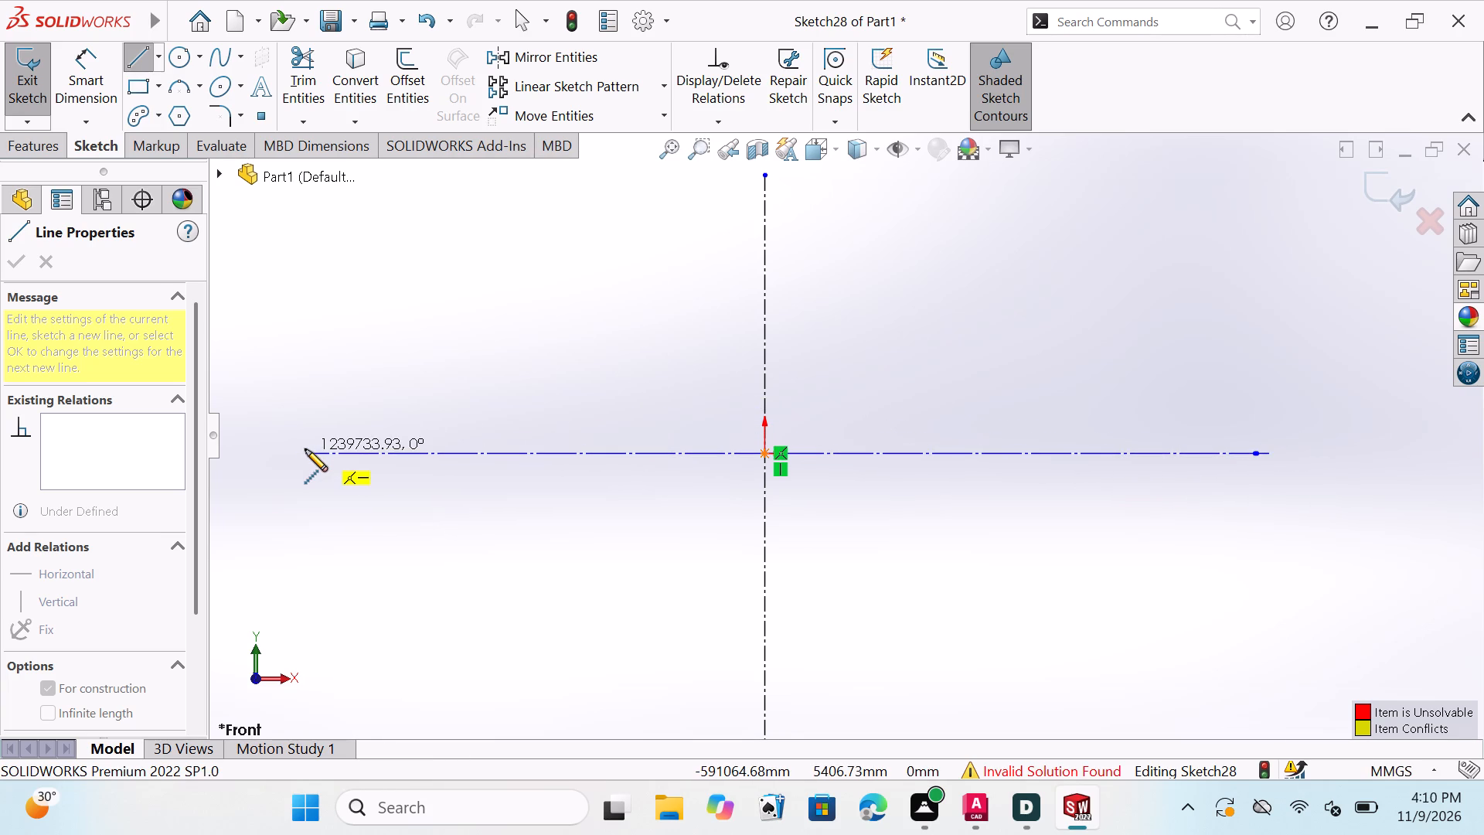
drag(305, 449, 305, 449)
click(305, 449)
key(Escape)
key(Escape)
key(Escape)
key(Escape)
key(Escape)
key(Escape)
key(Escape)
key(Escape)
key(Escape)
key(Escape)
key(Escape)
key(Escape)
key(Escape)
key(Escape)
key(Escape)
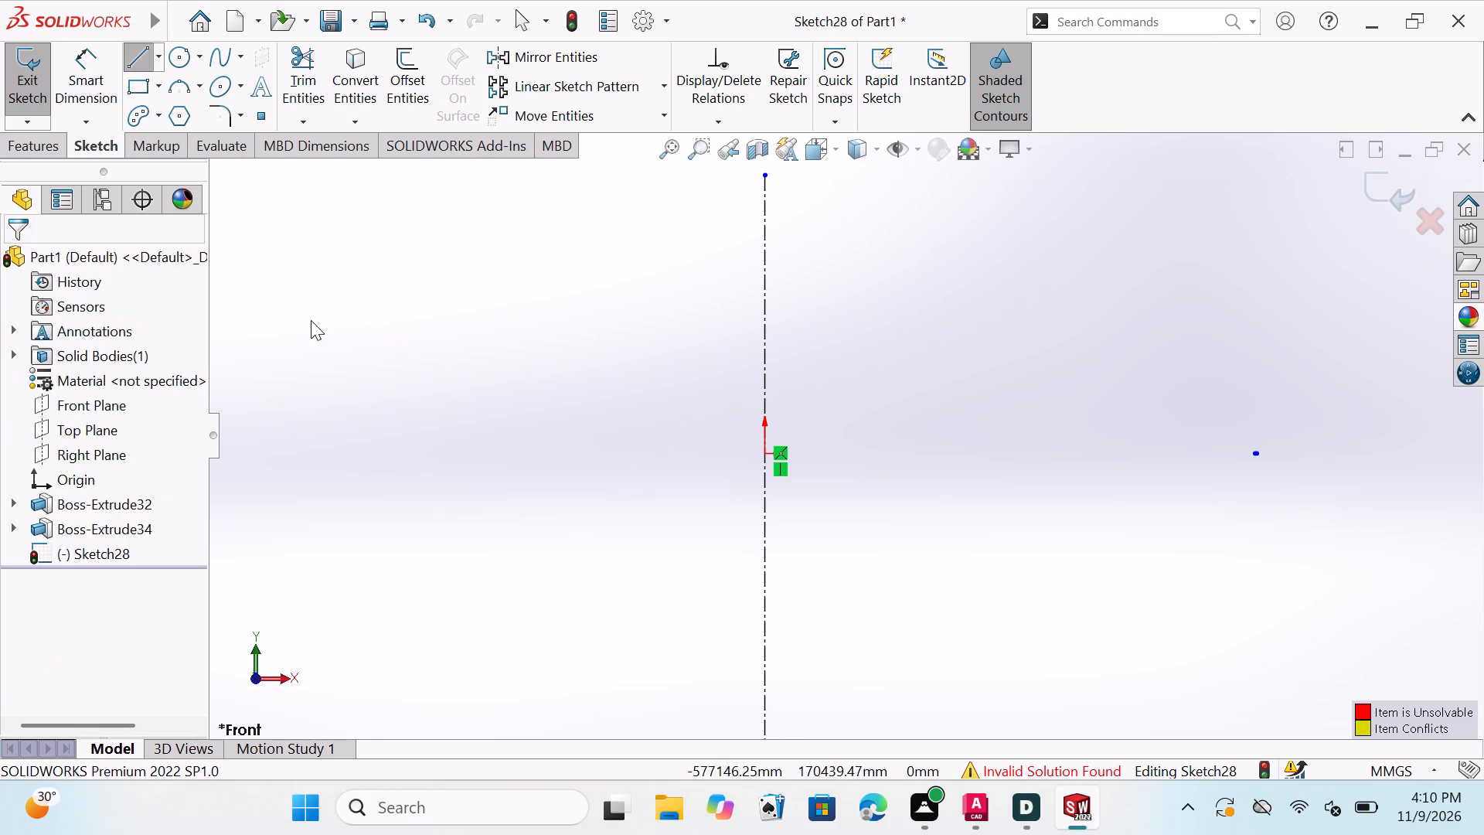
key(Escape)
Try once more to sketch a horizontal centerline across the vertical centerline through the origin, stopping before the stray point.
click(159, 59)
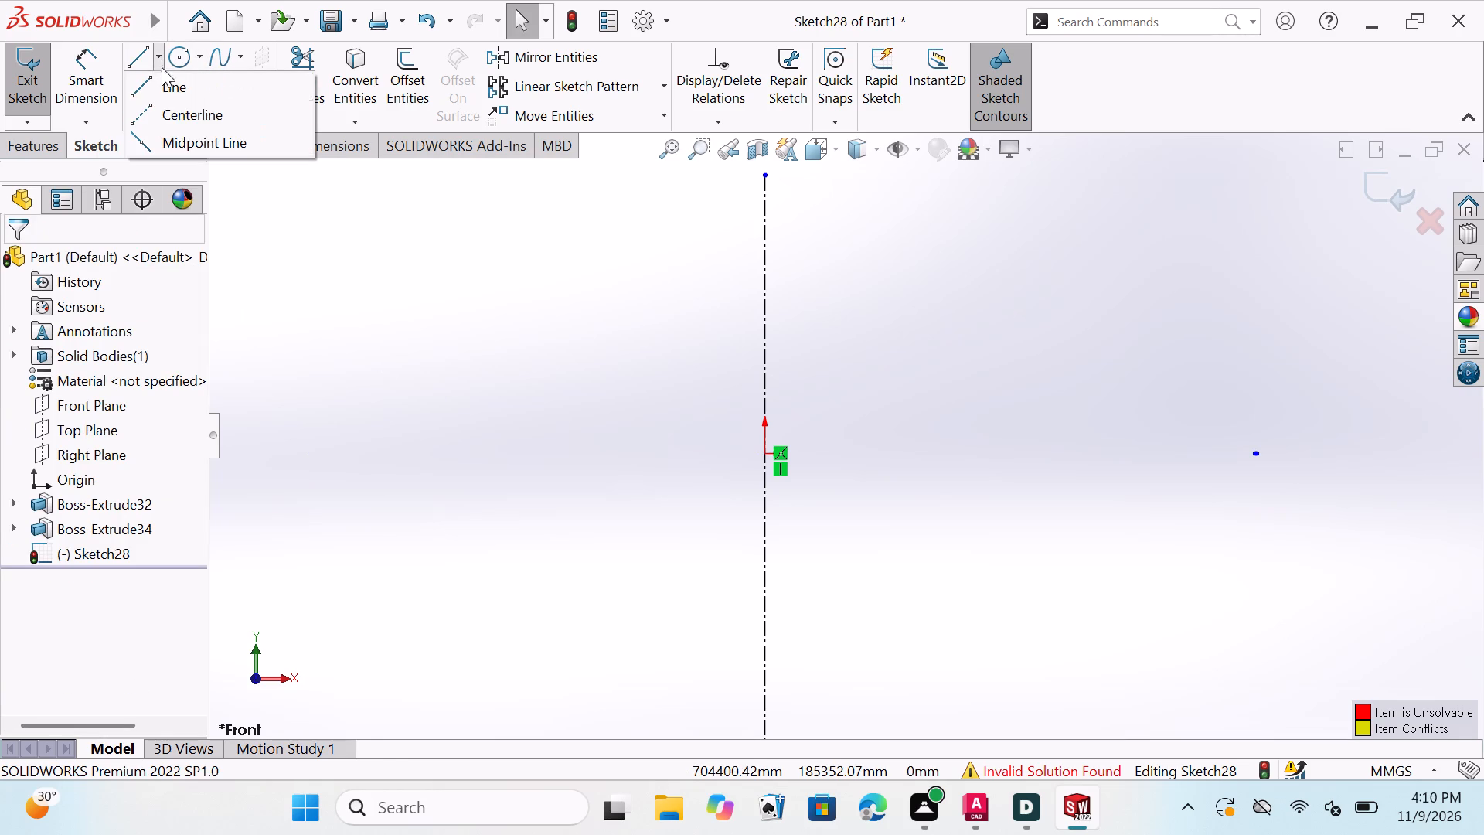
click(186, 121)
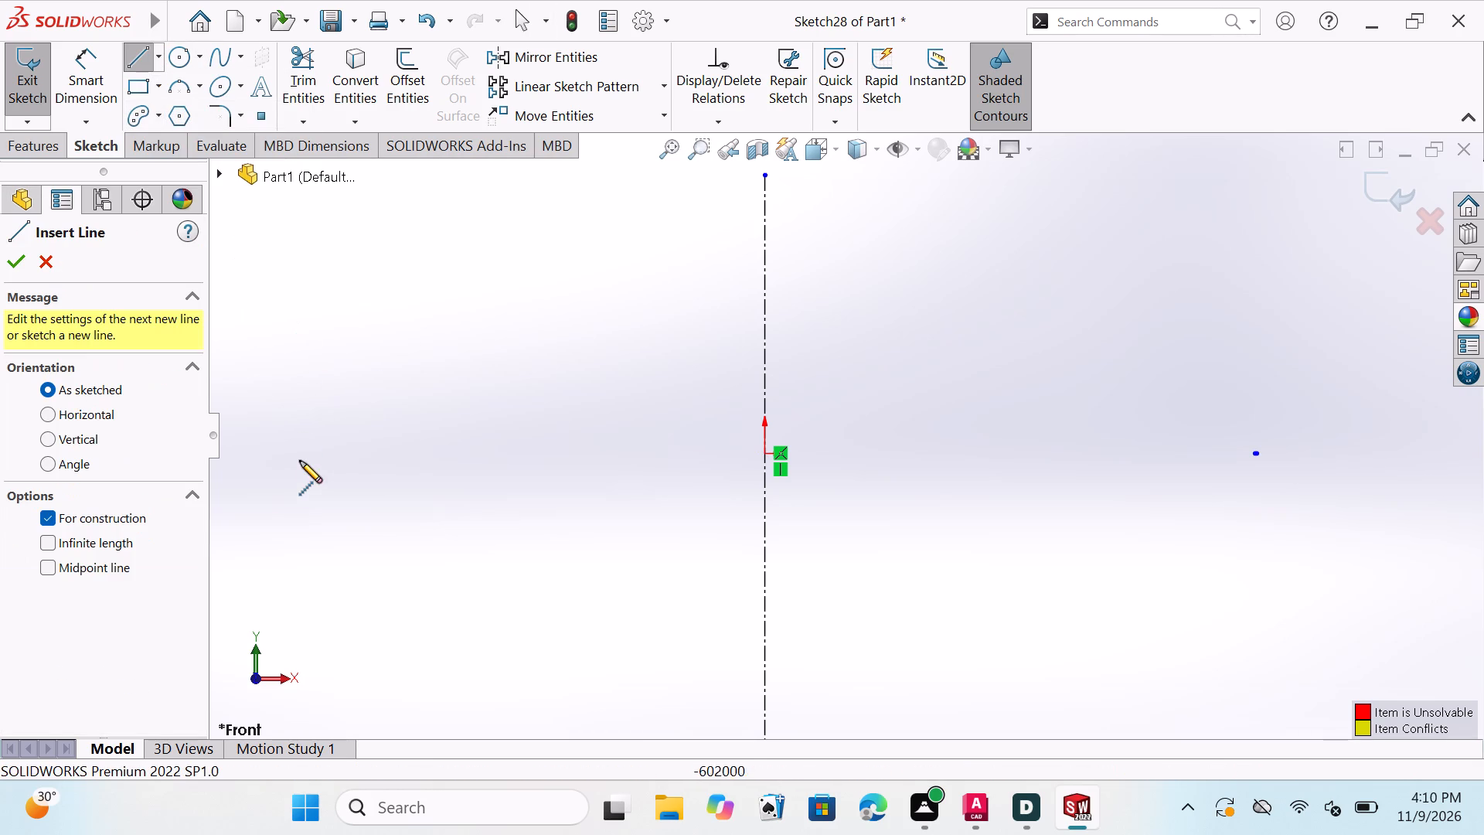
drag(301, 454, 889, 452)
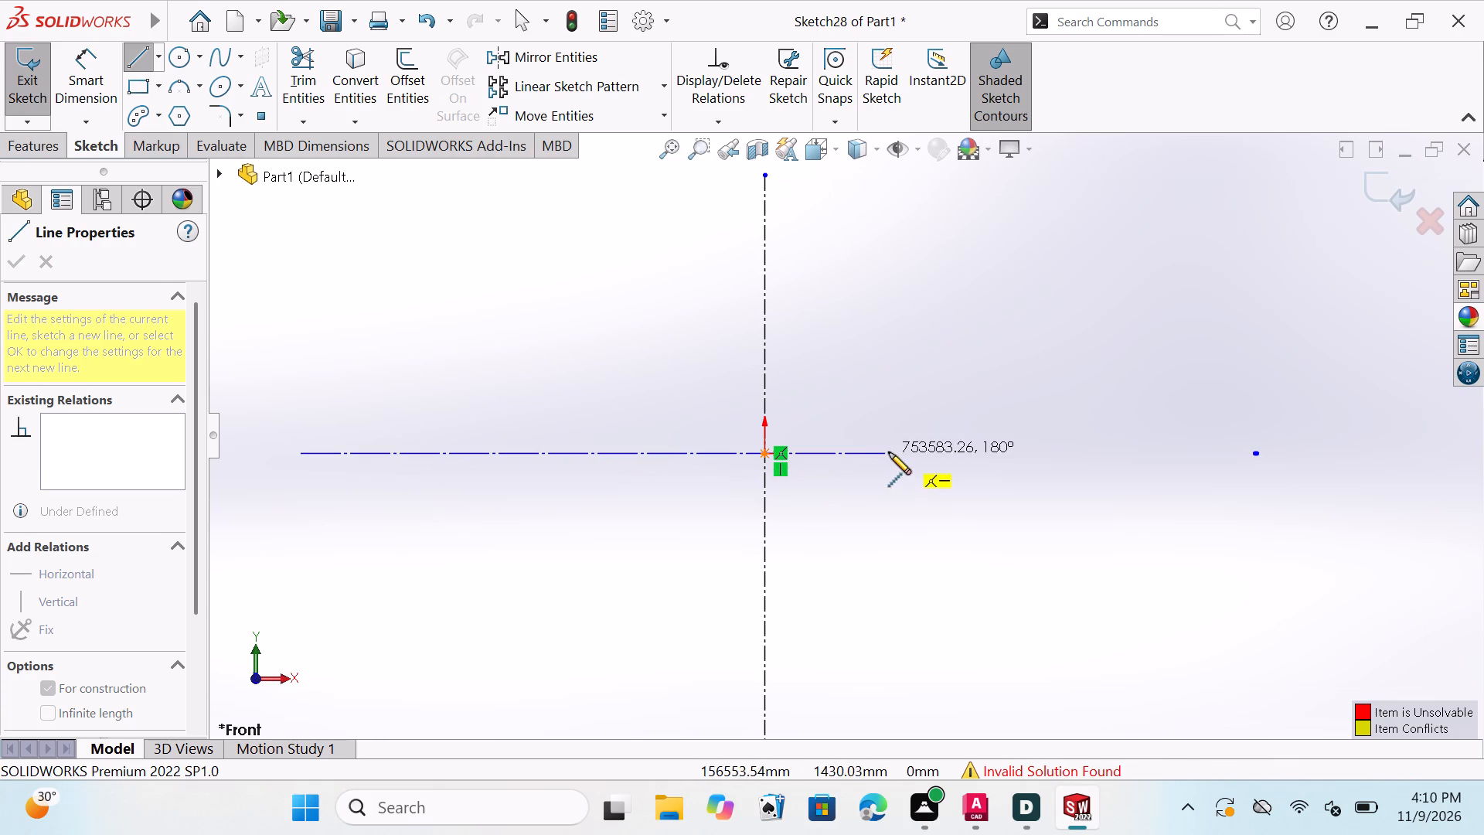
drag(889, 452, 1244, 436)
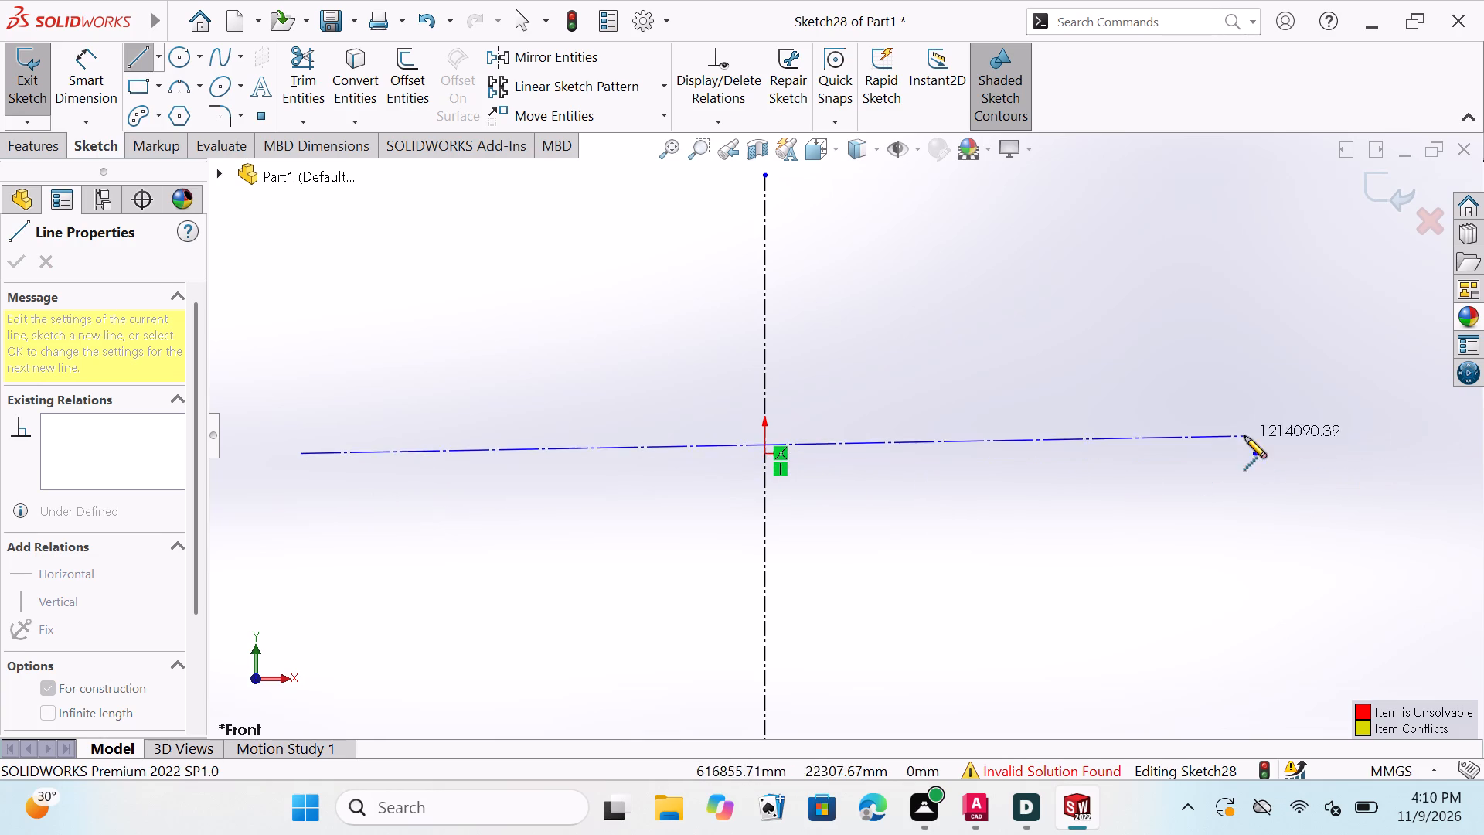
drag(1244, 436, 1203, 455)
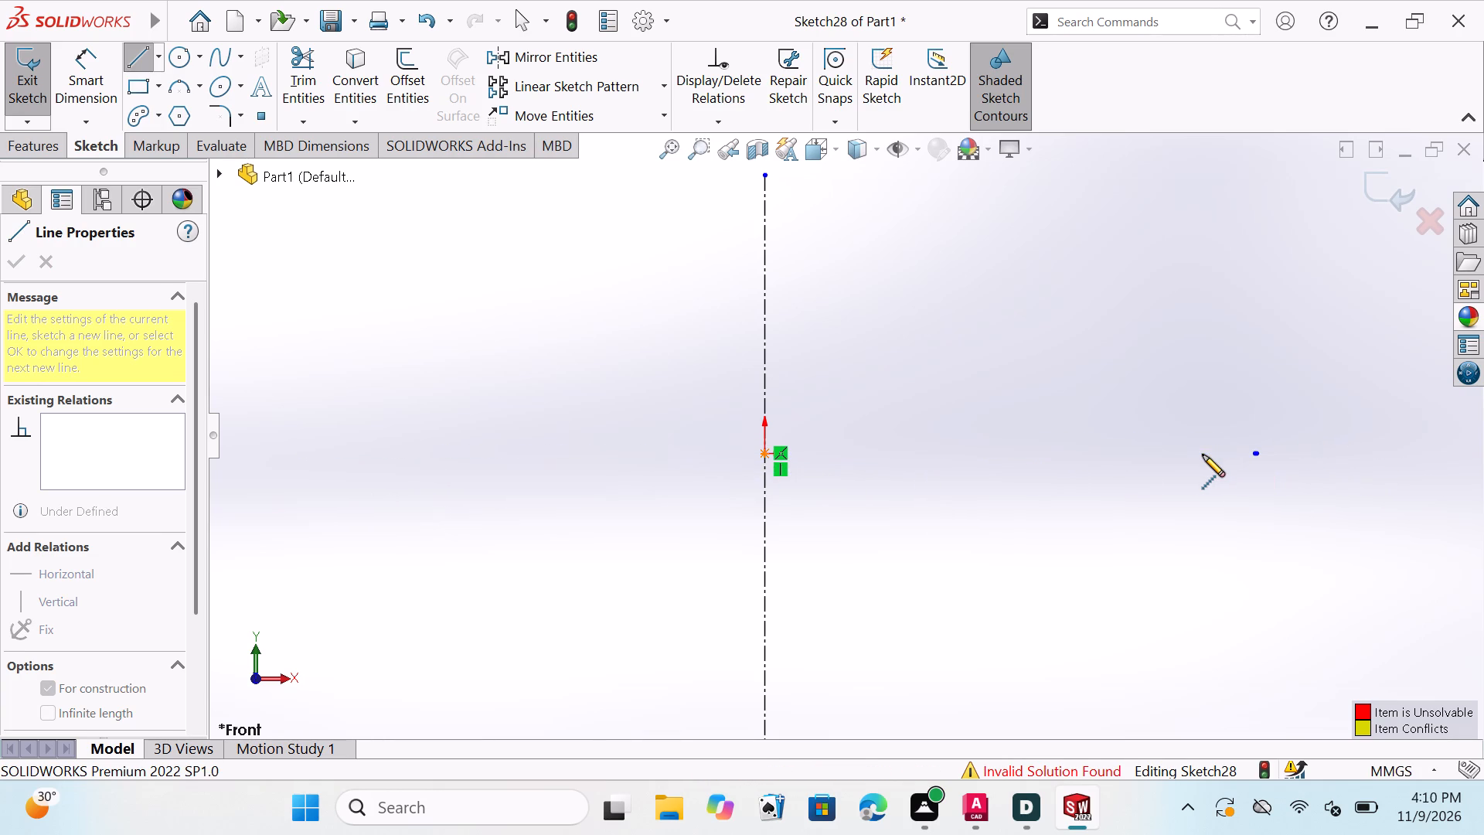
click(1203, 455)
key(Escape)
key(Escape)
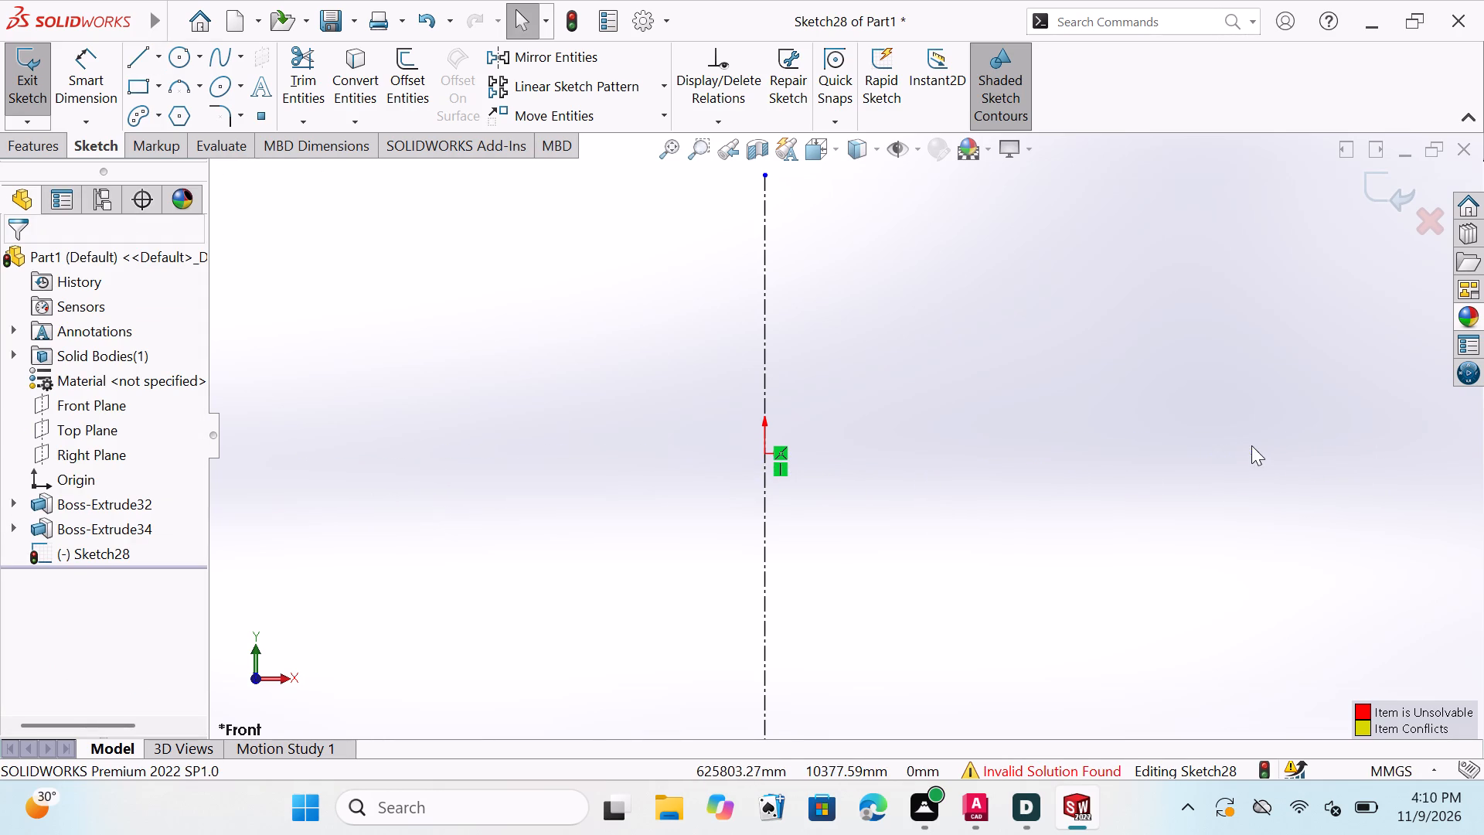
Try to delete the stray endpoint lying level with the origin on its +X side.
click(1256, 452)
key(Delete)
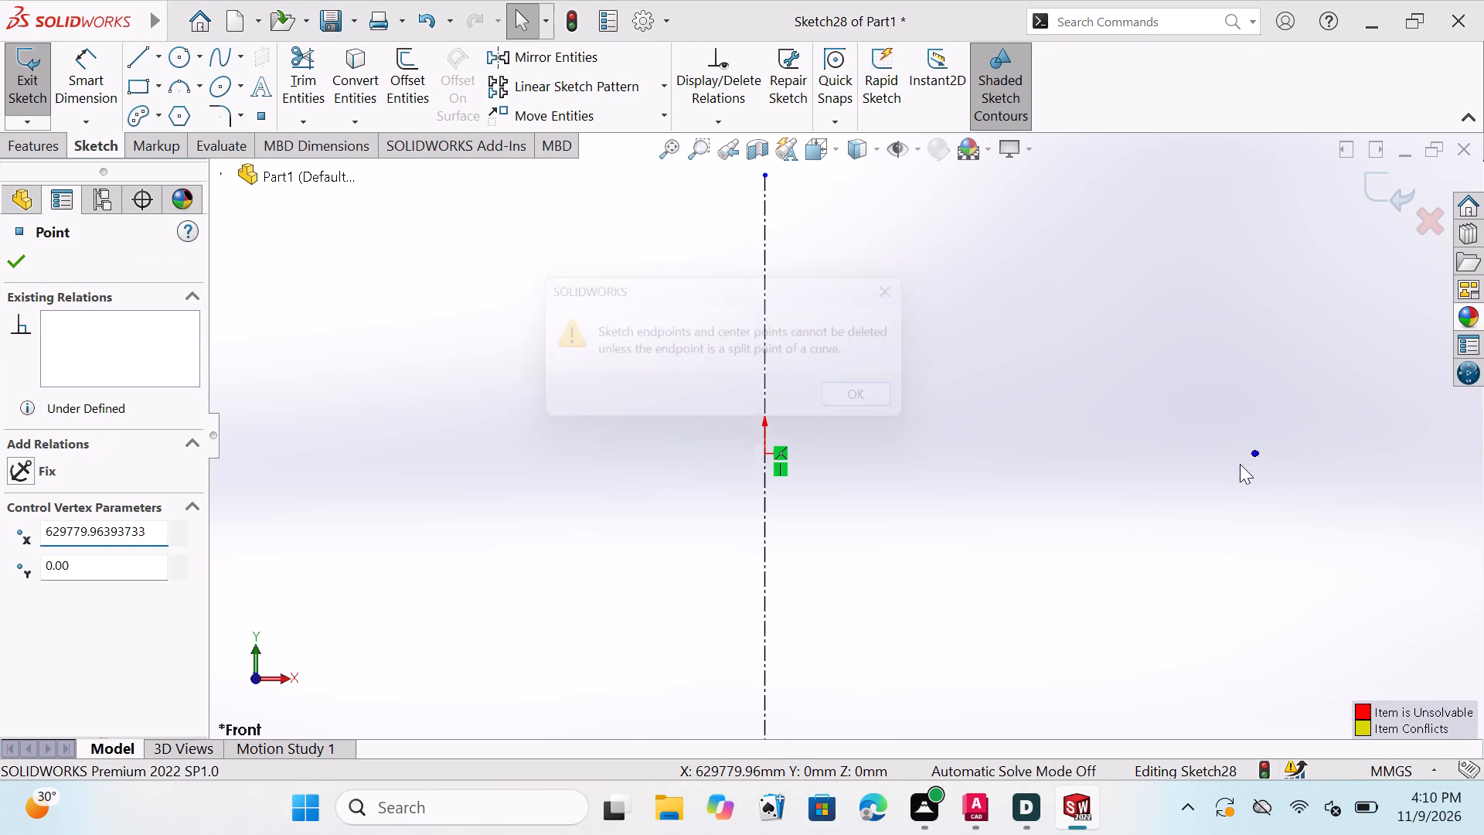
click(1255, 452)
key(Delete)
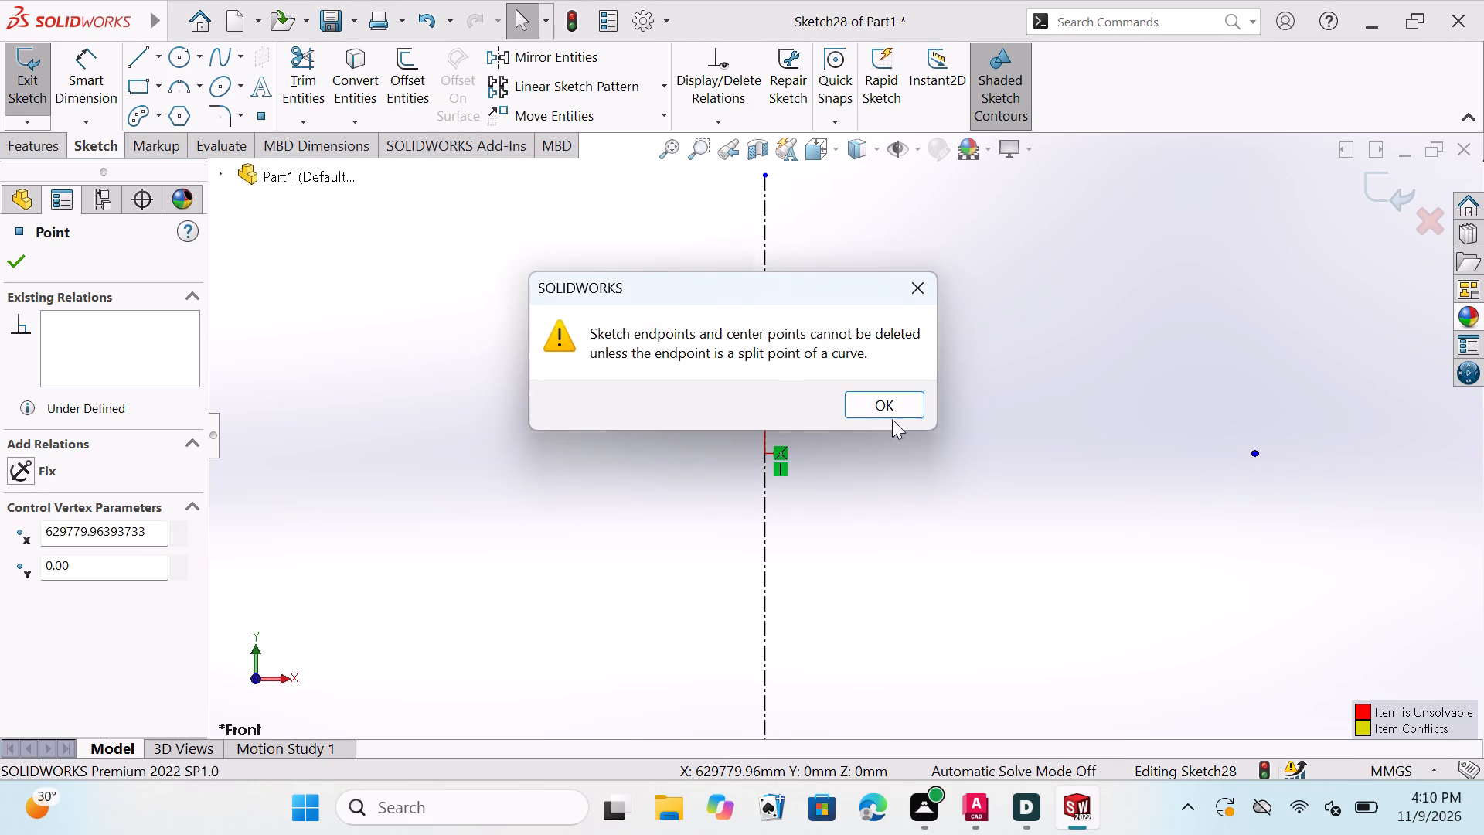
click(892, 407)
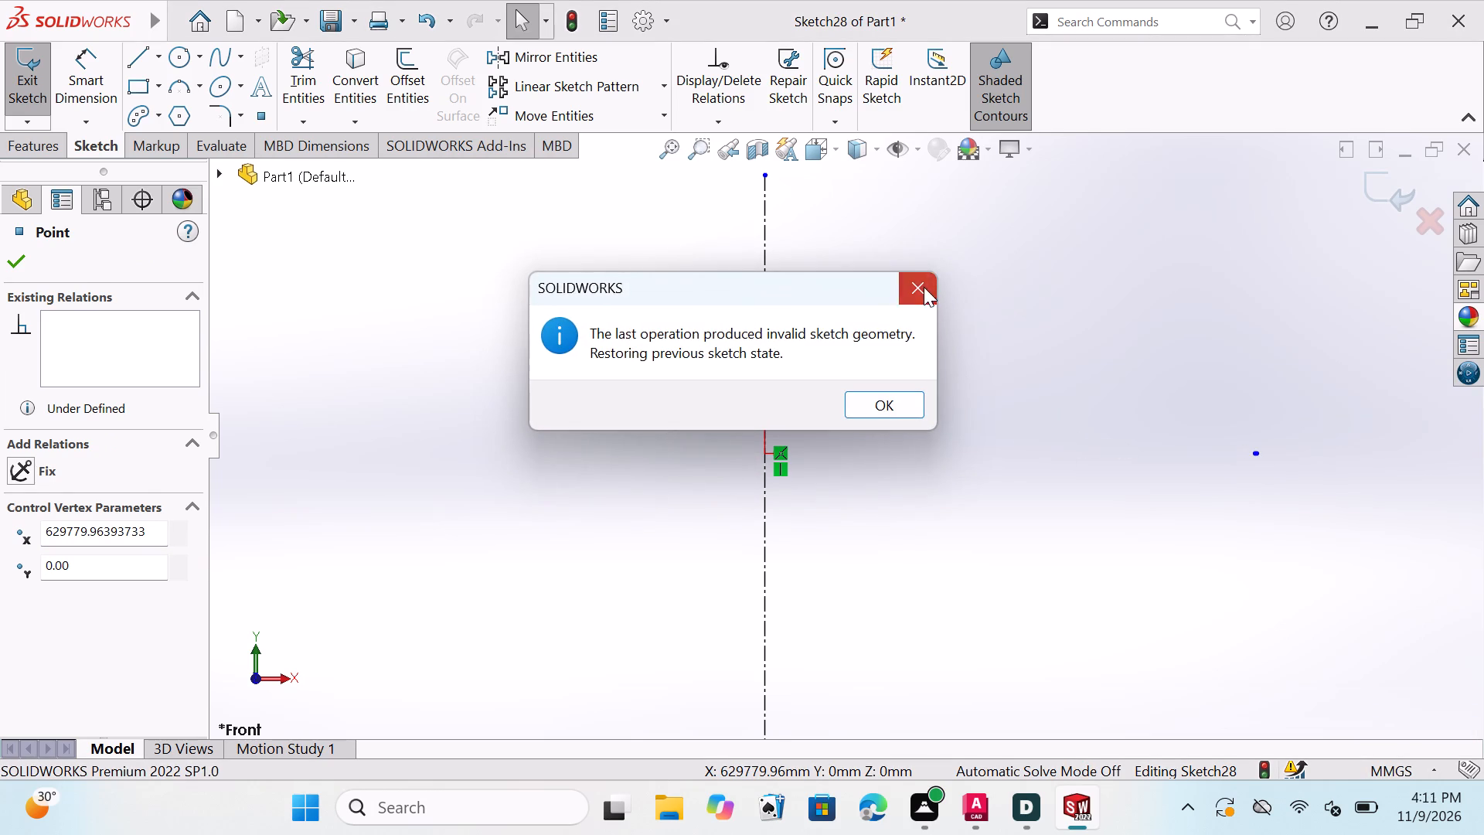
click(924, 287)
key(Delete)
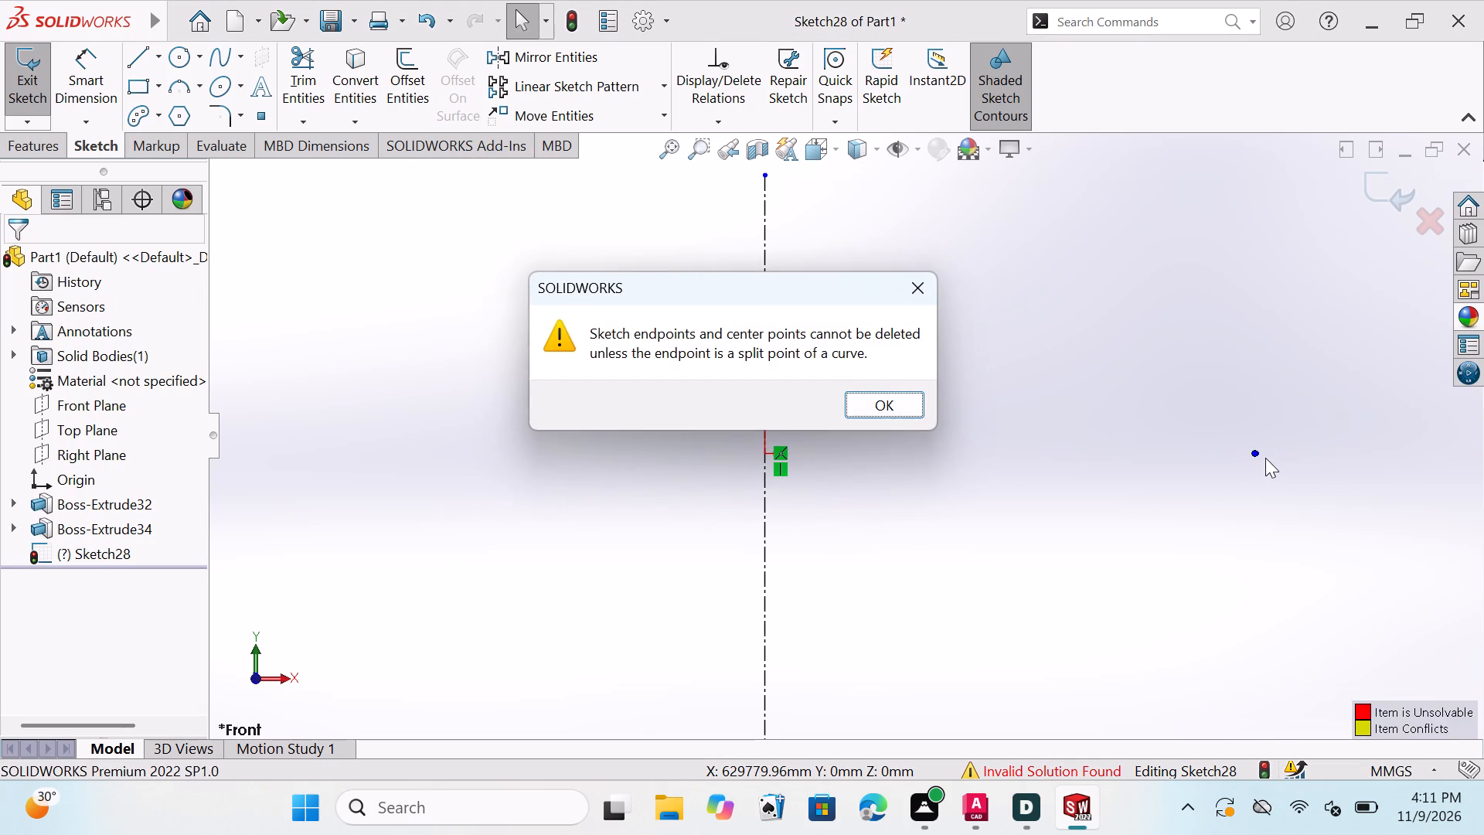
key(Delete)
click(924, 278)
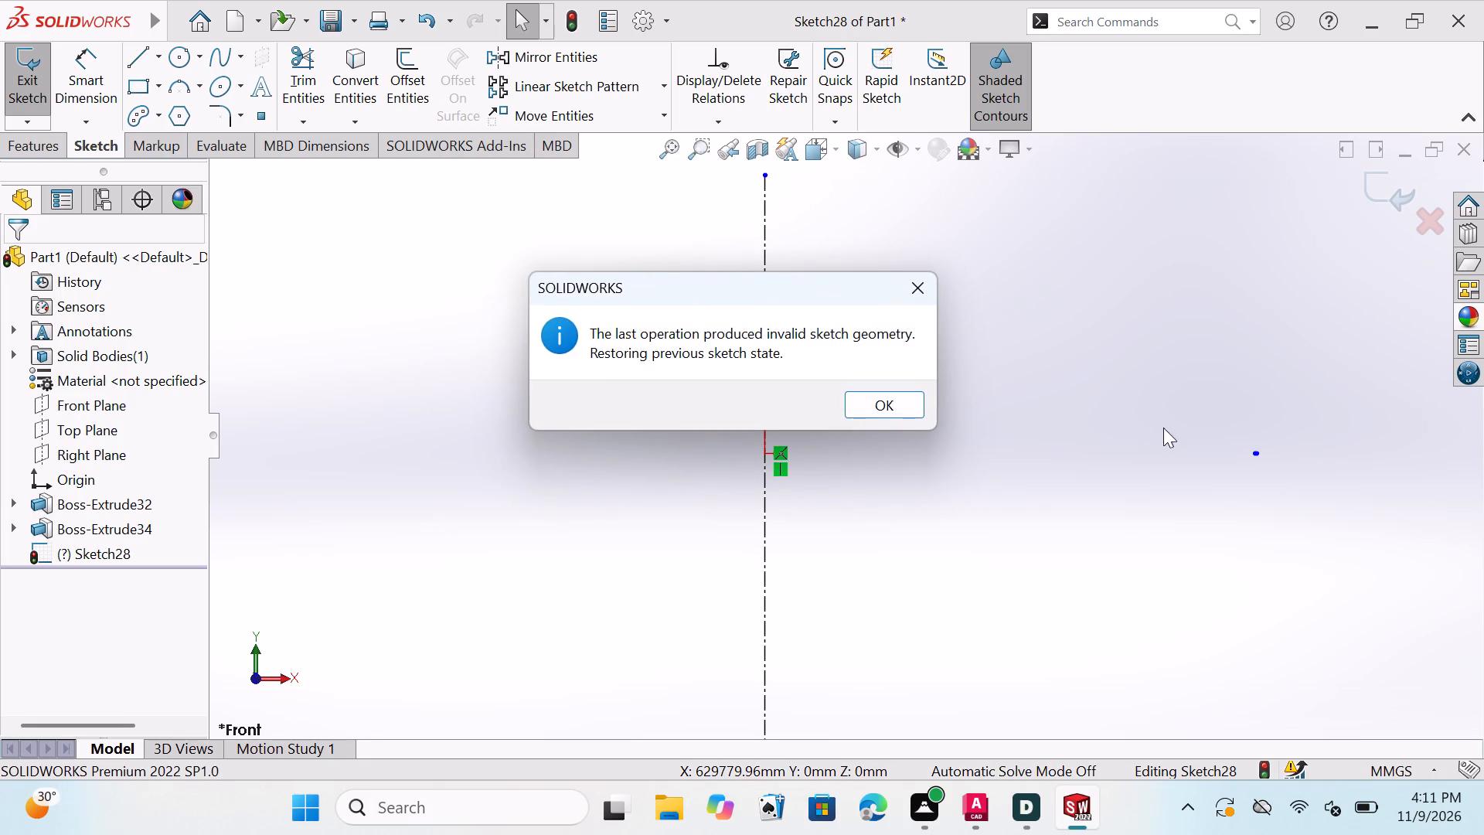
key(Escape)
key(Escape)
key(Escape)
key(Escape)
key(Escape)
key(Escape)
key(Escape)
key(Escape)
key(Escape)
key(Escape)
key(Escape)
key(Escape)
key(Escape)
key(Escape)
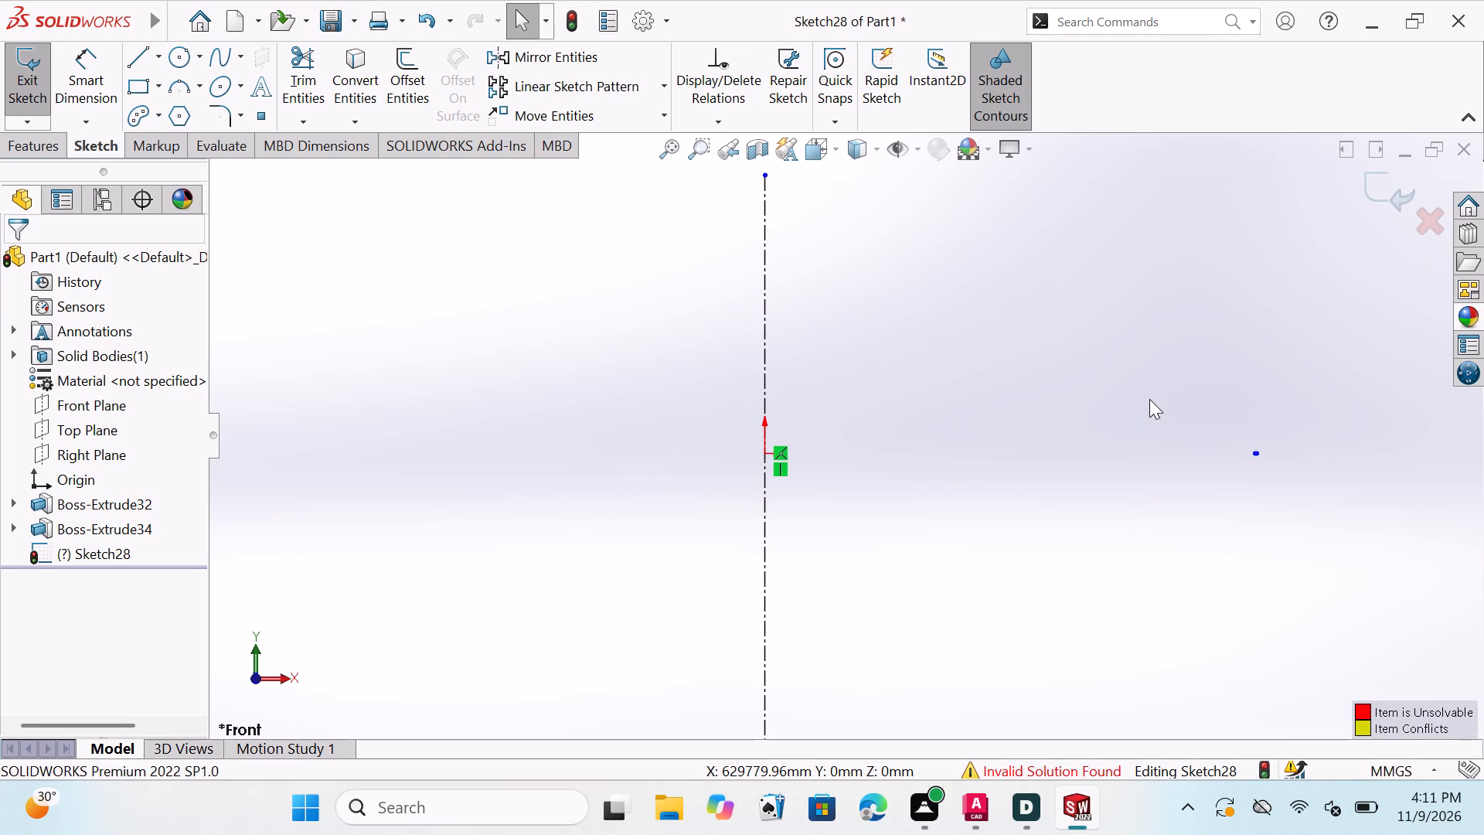
Delete the whole invalid centerline segment at the stray point, keeping only the vertical centerline in Sketch28.
shift+drag(1163, 366, 1383, 620)
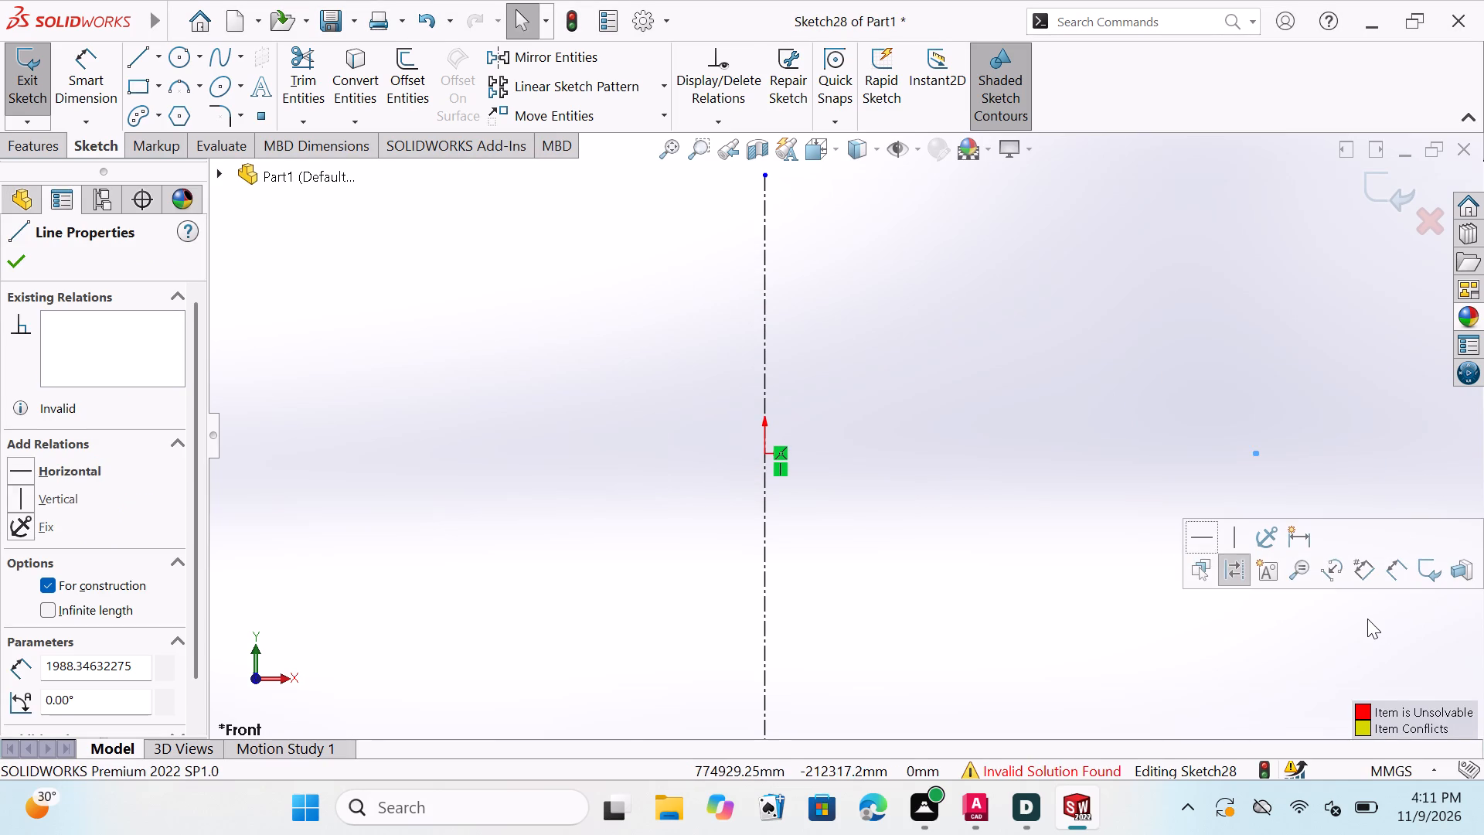
key(Delete)
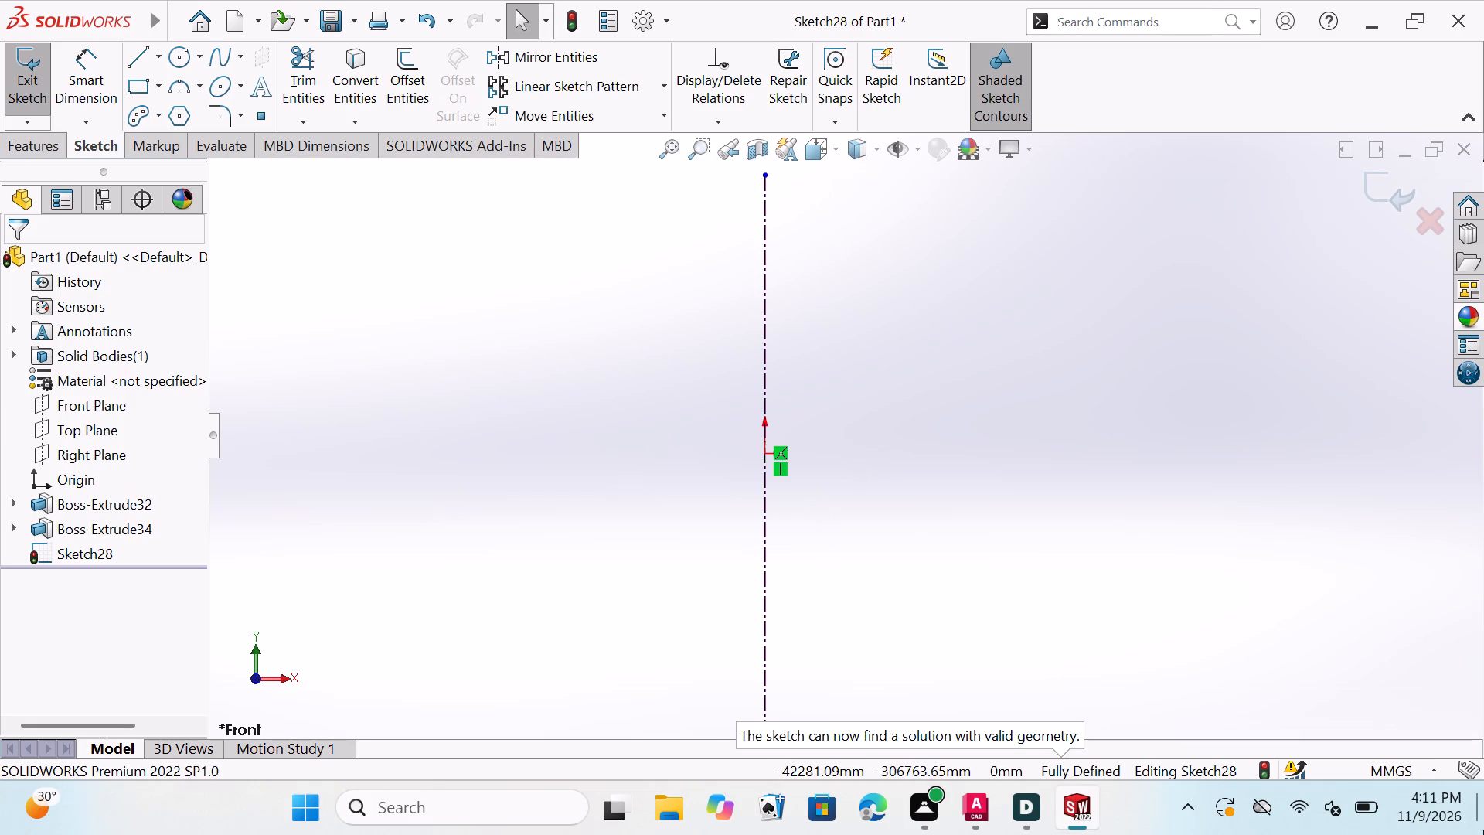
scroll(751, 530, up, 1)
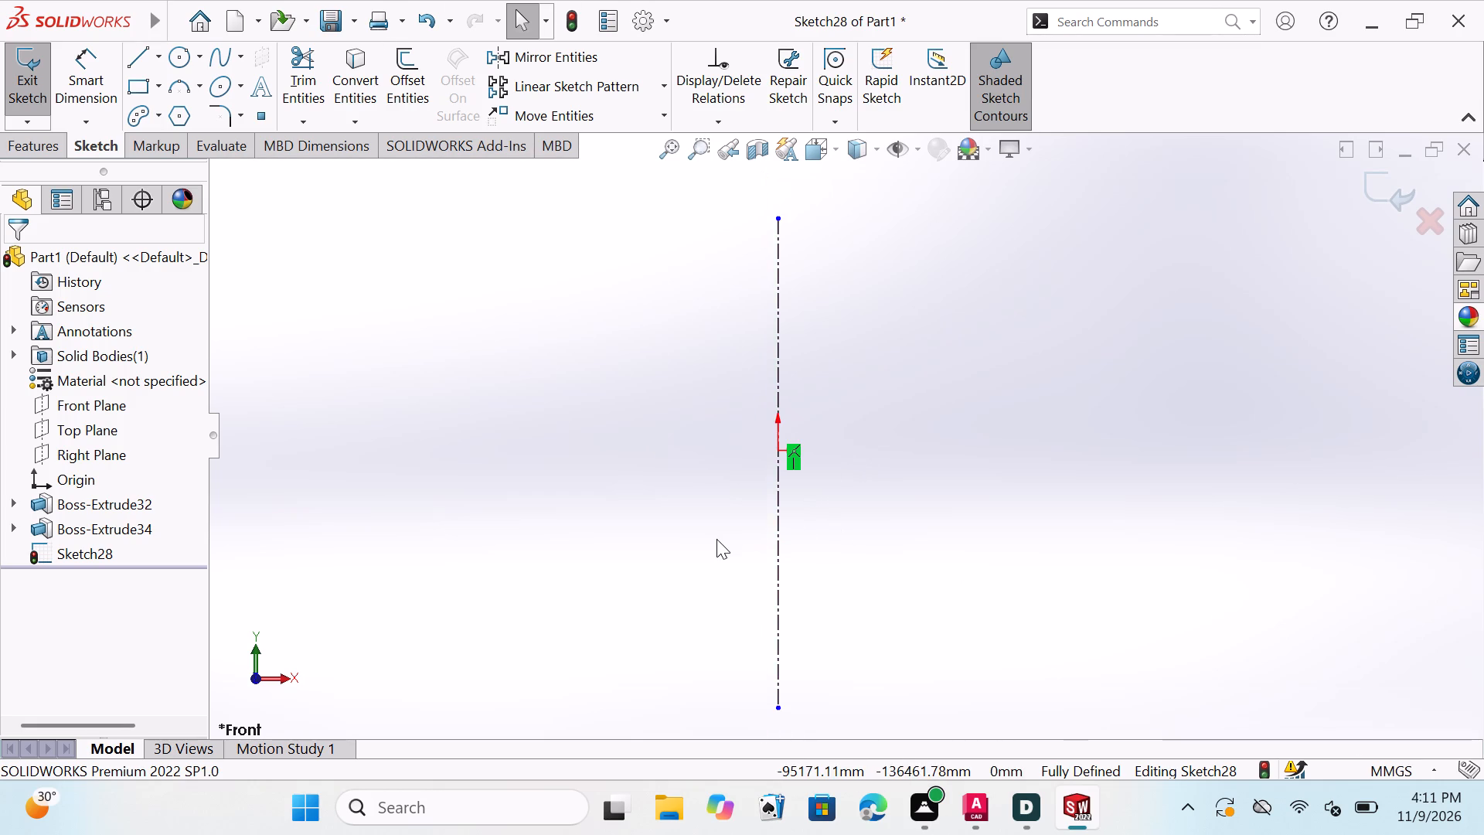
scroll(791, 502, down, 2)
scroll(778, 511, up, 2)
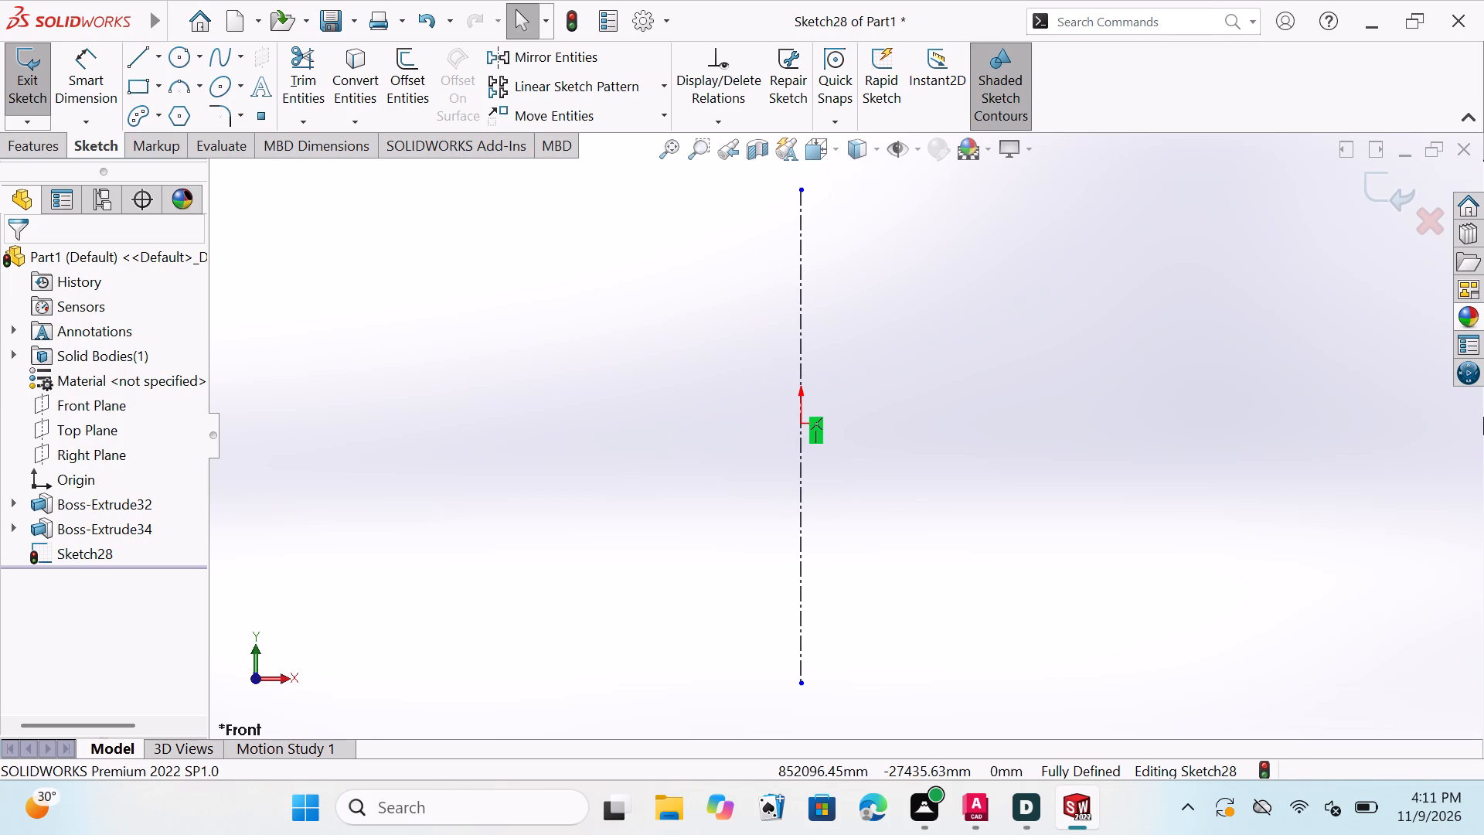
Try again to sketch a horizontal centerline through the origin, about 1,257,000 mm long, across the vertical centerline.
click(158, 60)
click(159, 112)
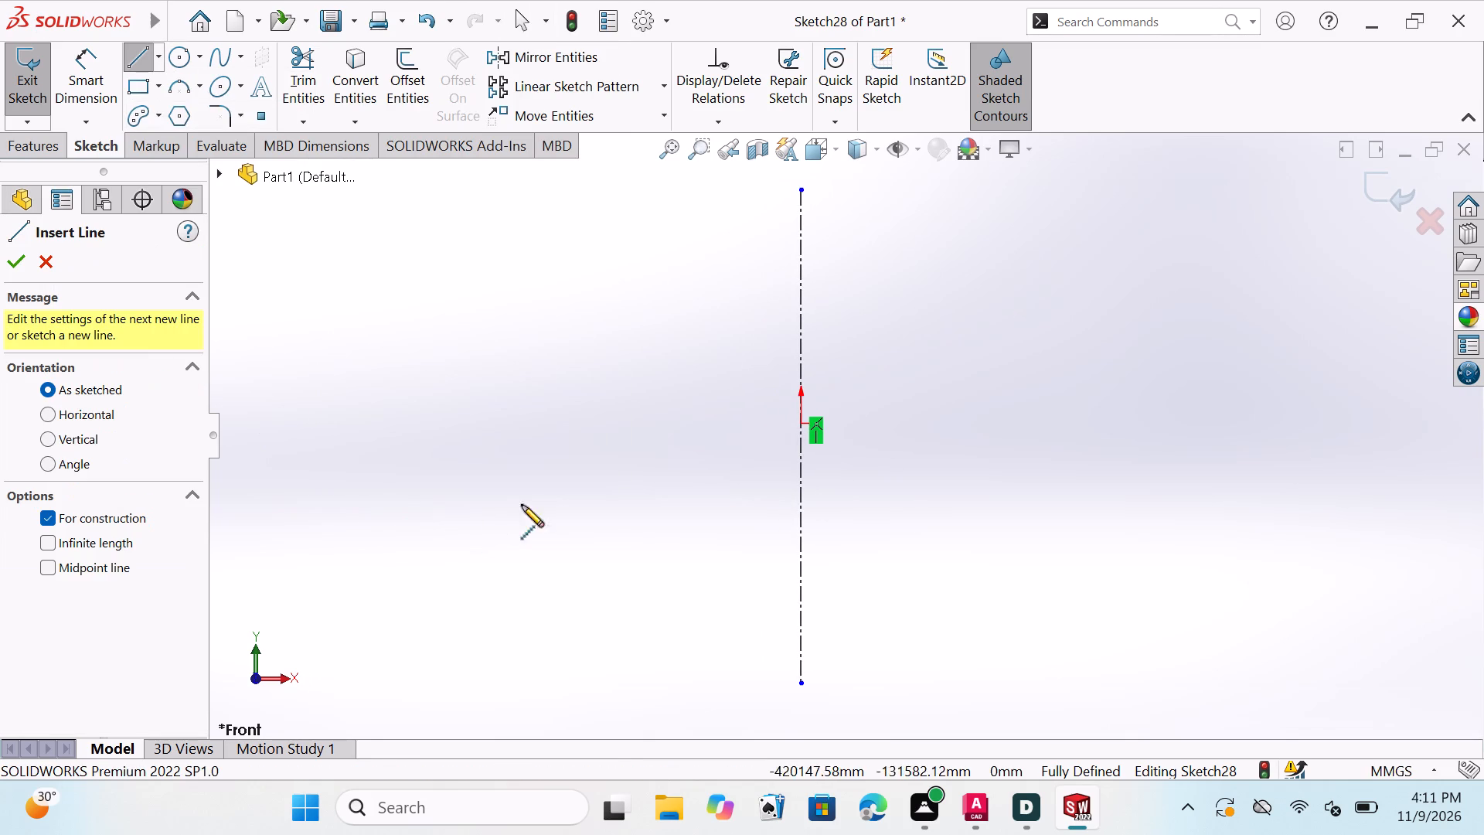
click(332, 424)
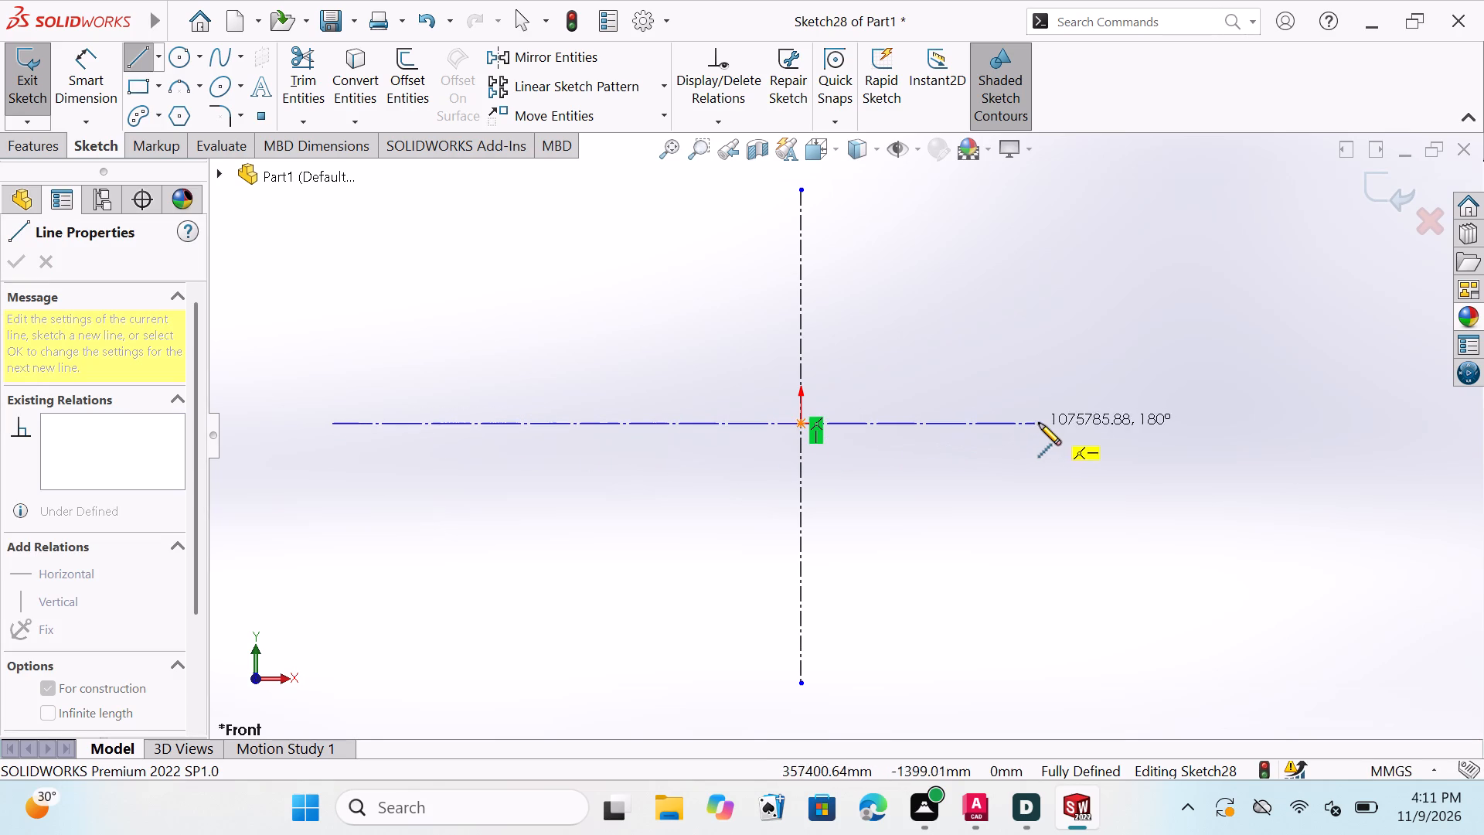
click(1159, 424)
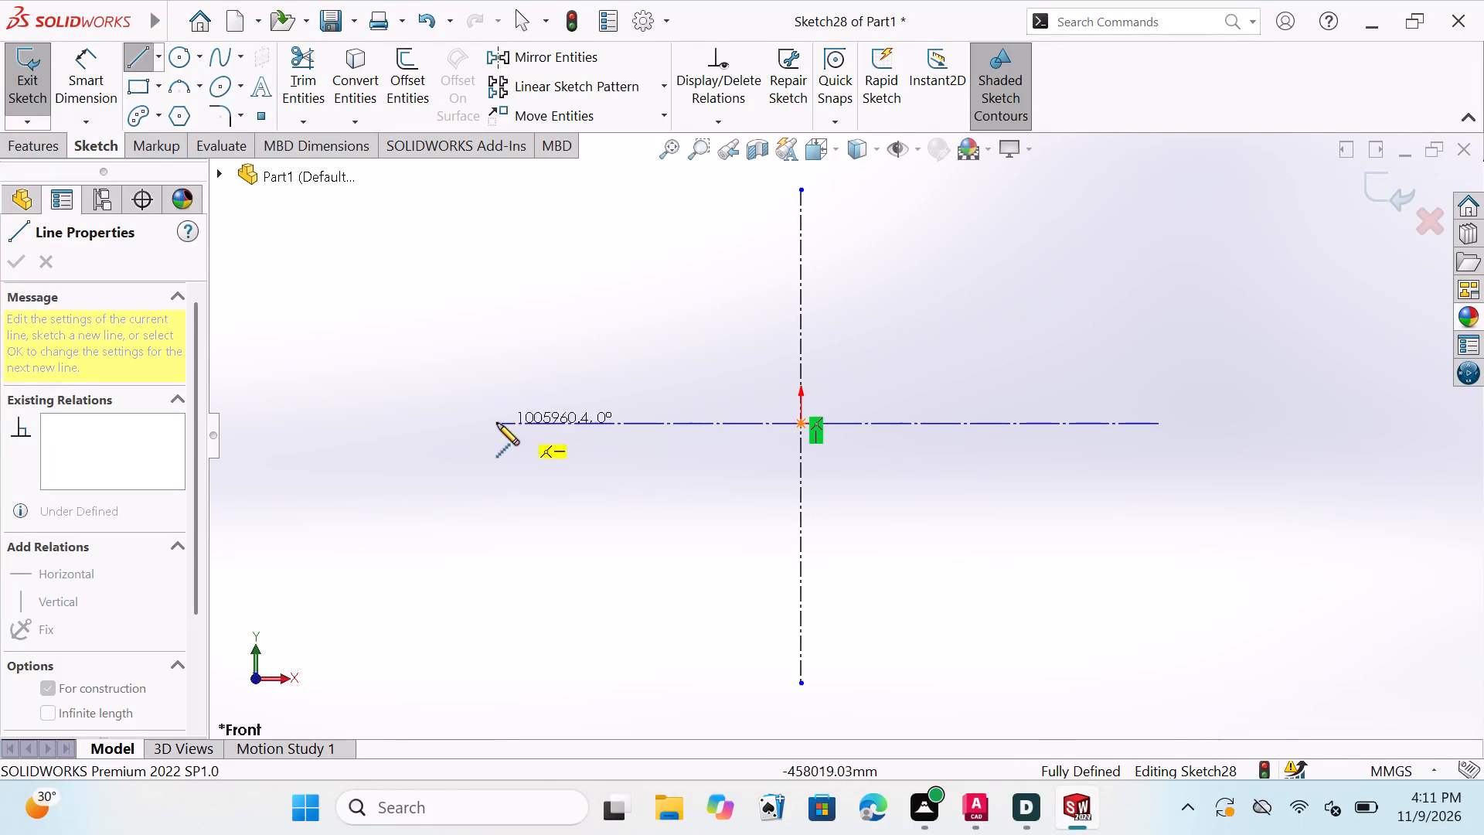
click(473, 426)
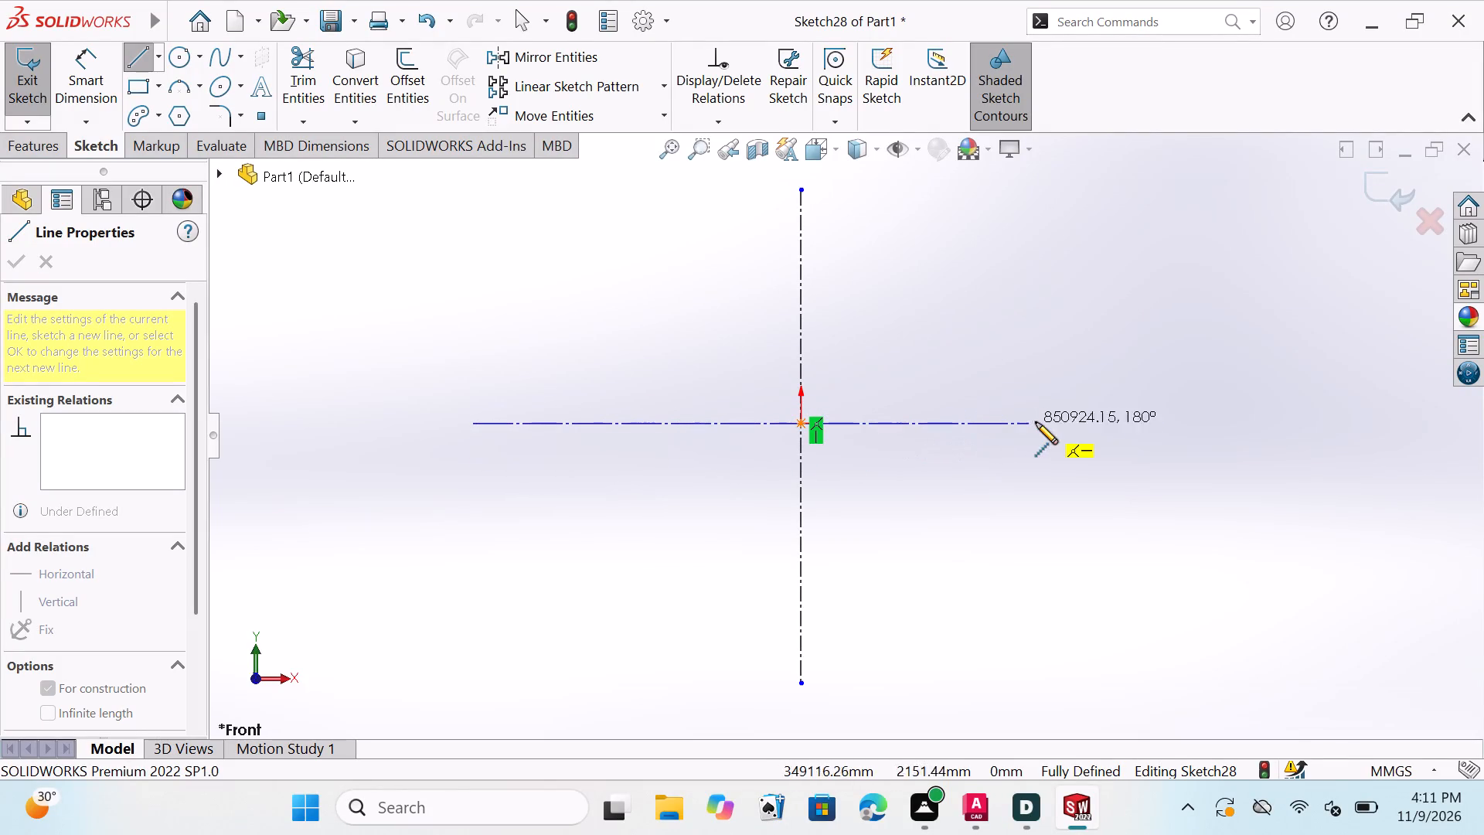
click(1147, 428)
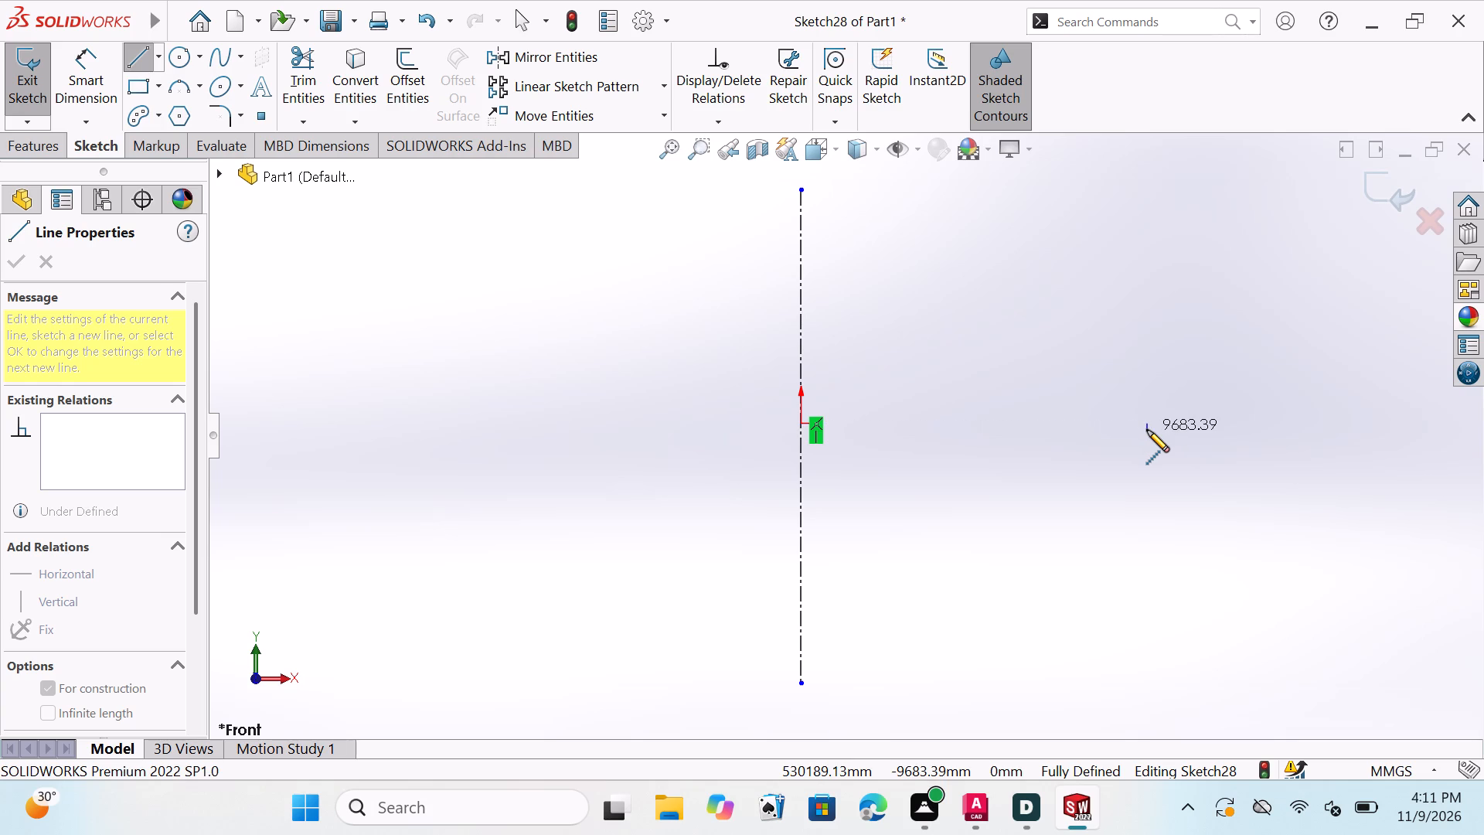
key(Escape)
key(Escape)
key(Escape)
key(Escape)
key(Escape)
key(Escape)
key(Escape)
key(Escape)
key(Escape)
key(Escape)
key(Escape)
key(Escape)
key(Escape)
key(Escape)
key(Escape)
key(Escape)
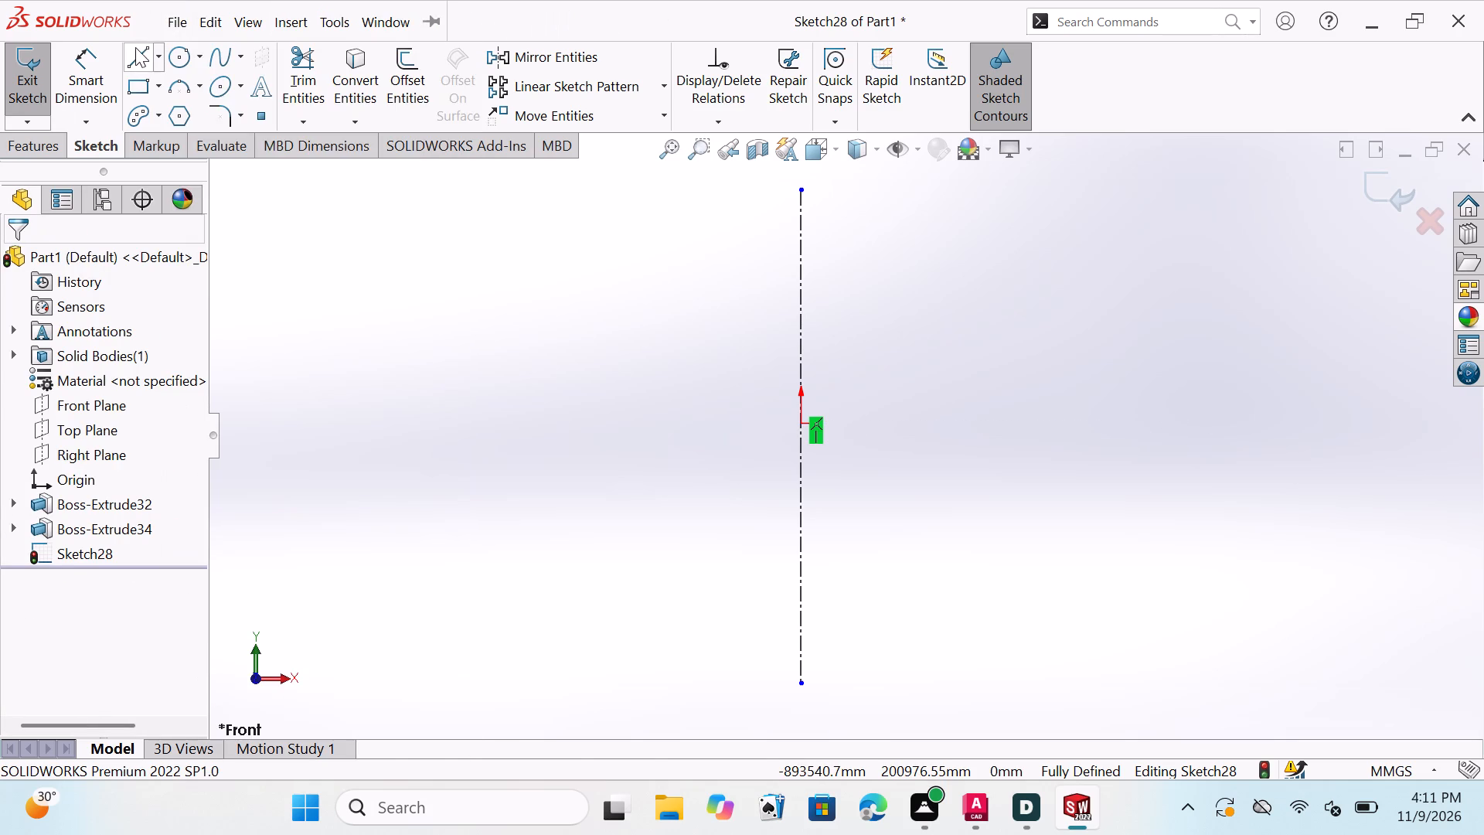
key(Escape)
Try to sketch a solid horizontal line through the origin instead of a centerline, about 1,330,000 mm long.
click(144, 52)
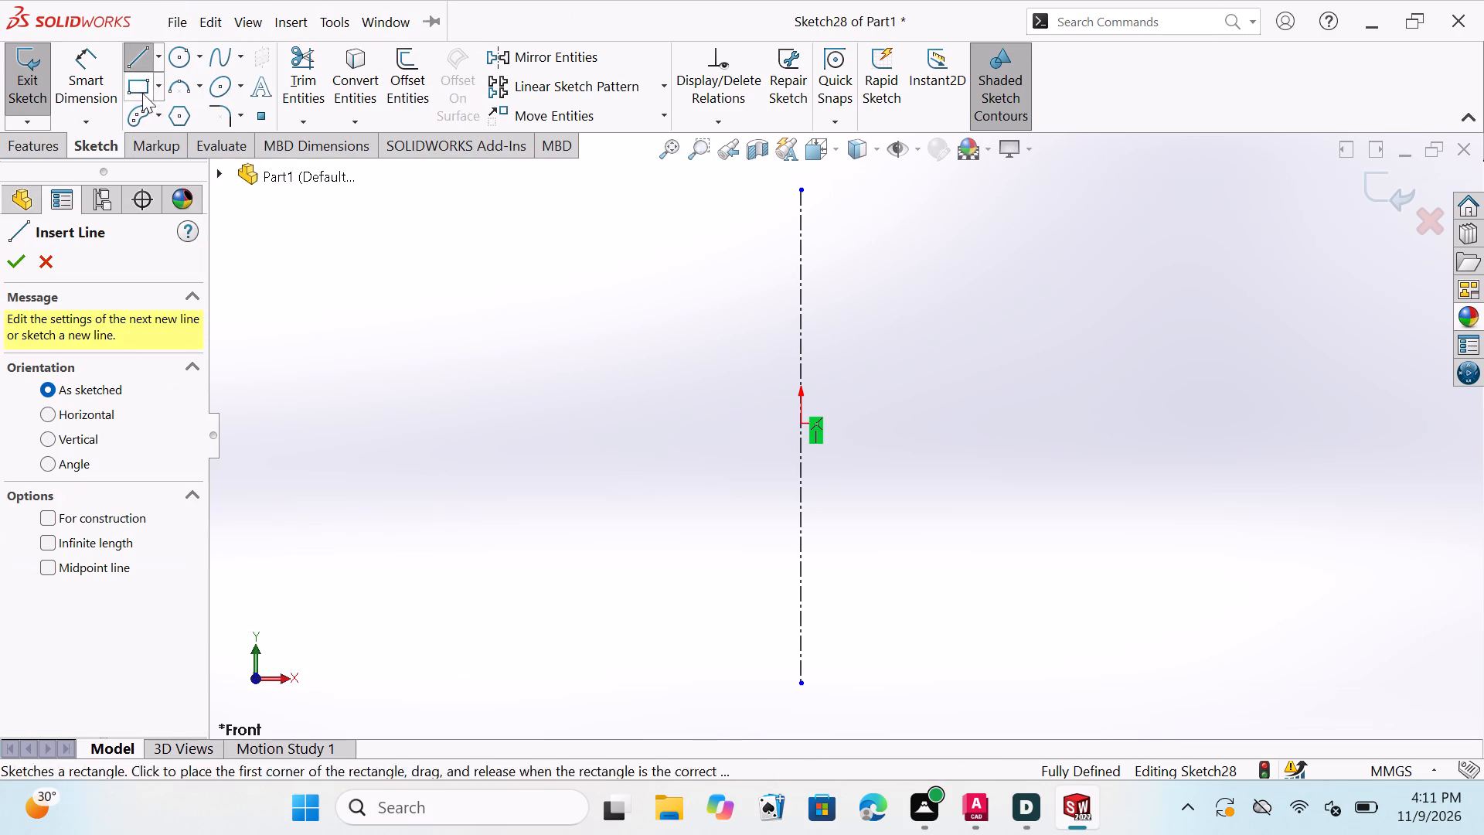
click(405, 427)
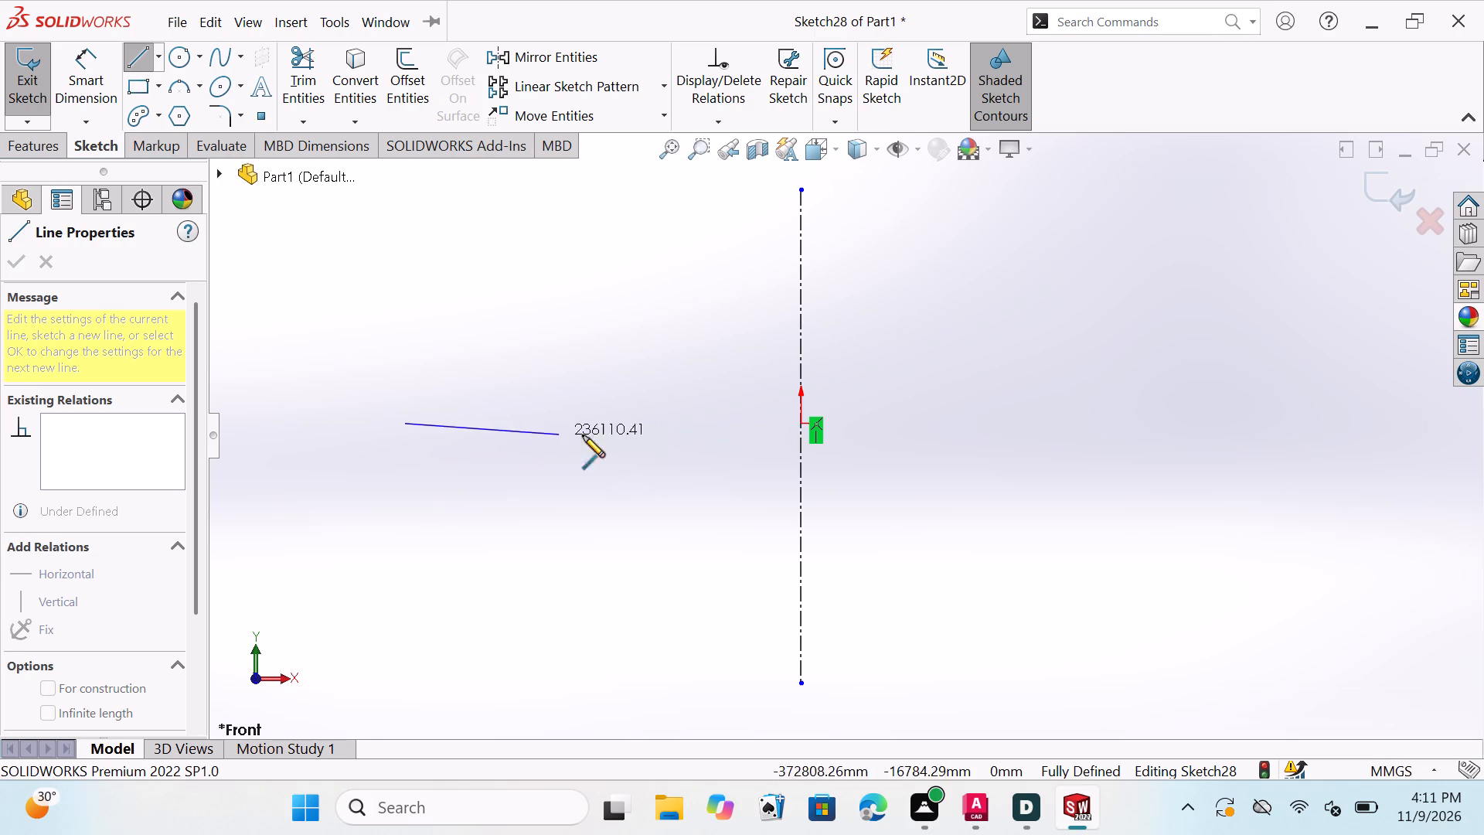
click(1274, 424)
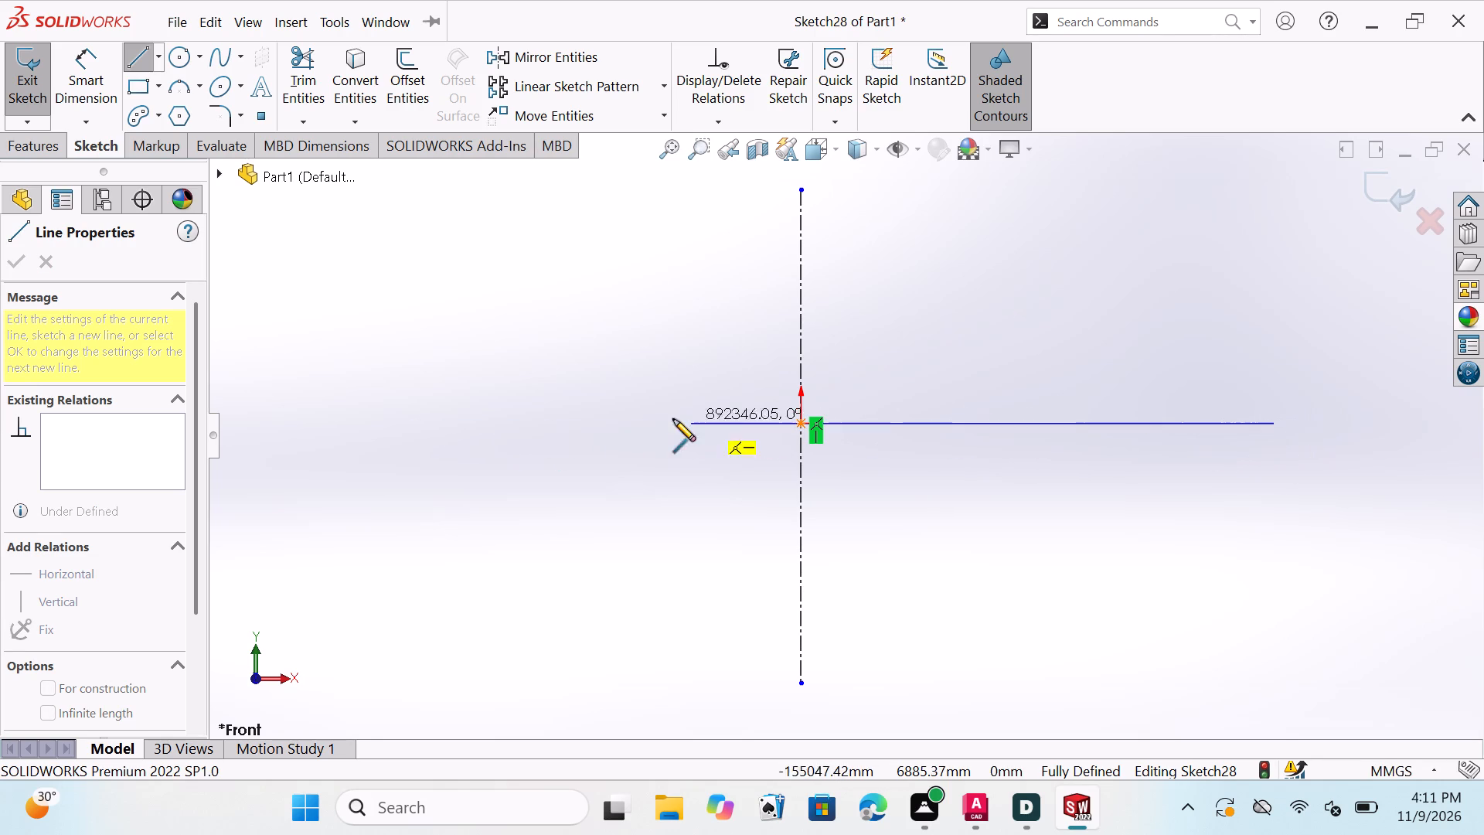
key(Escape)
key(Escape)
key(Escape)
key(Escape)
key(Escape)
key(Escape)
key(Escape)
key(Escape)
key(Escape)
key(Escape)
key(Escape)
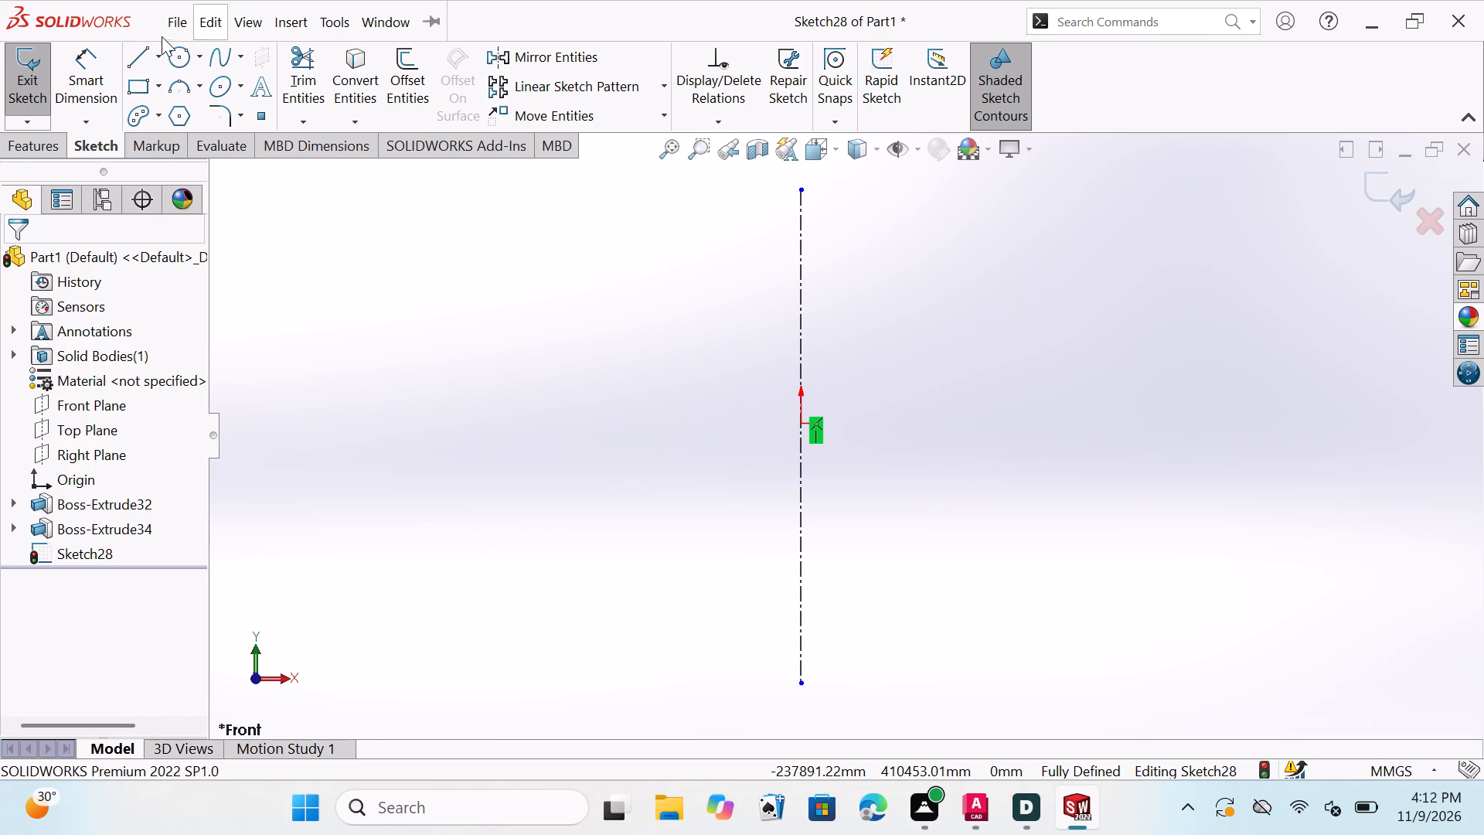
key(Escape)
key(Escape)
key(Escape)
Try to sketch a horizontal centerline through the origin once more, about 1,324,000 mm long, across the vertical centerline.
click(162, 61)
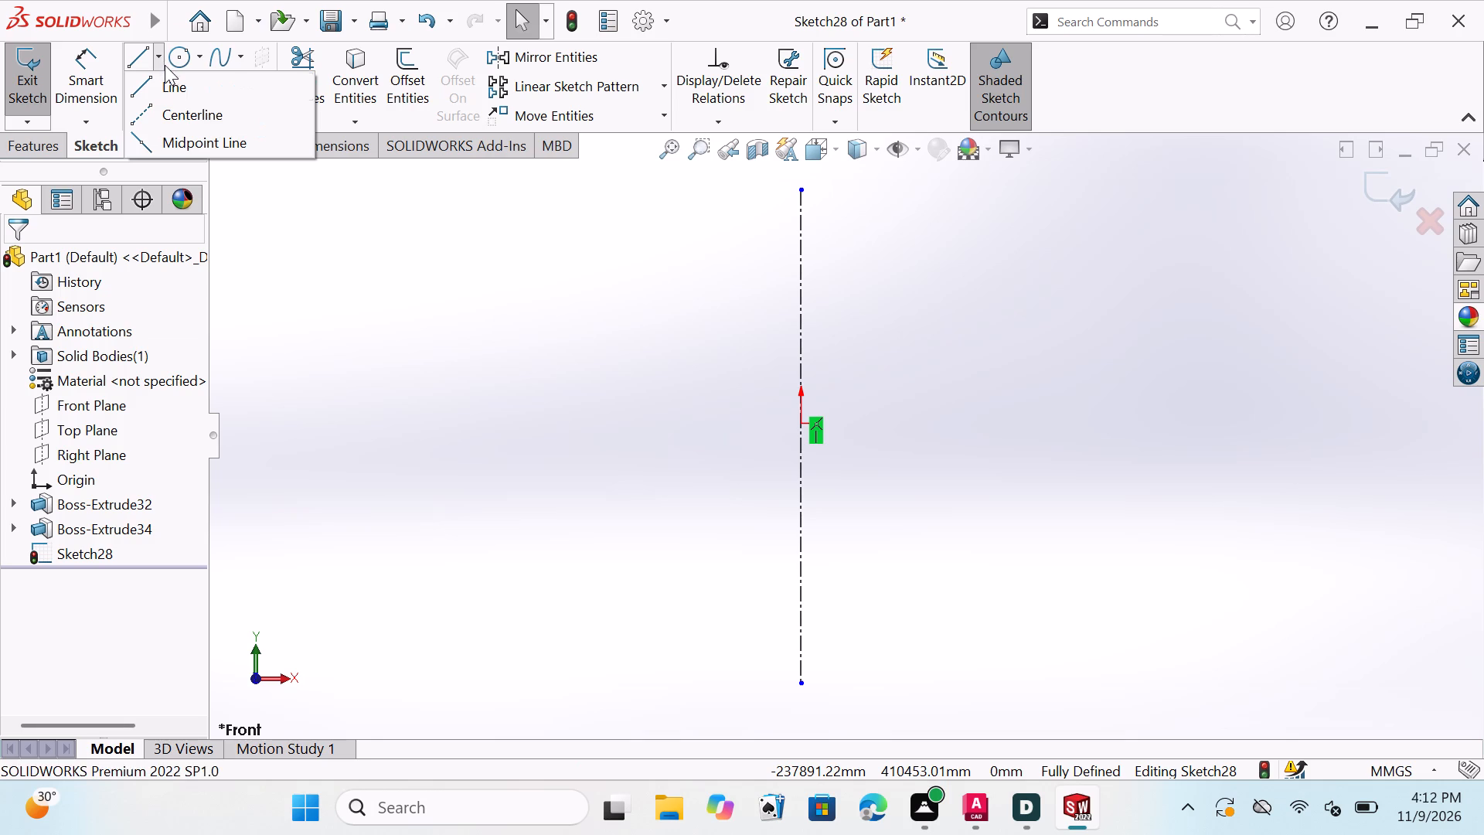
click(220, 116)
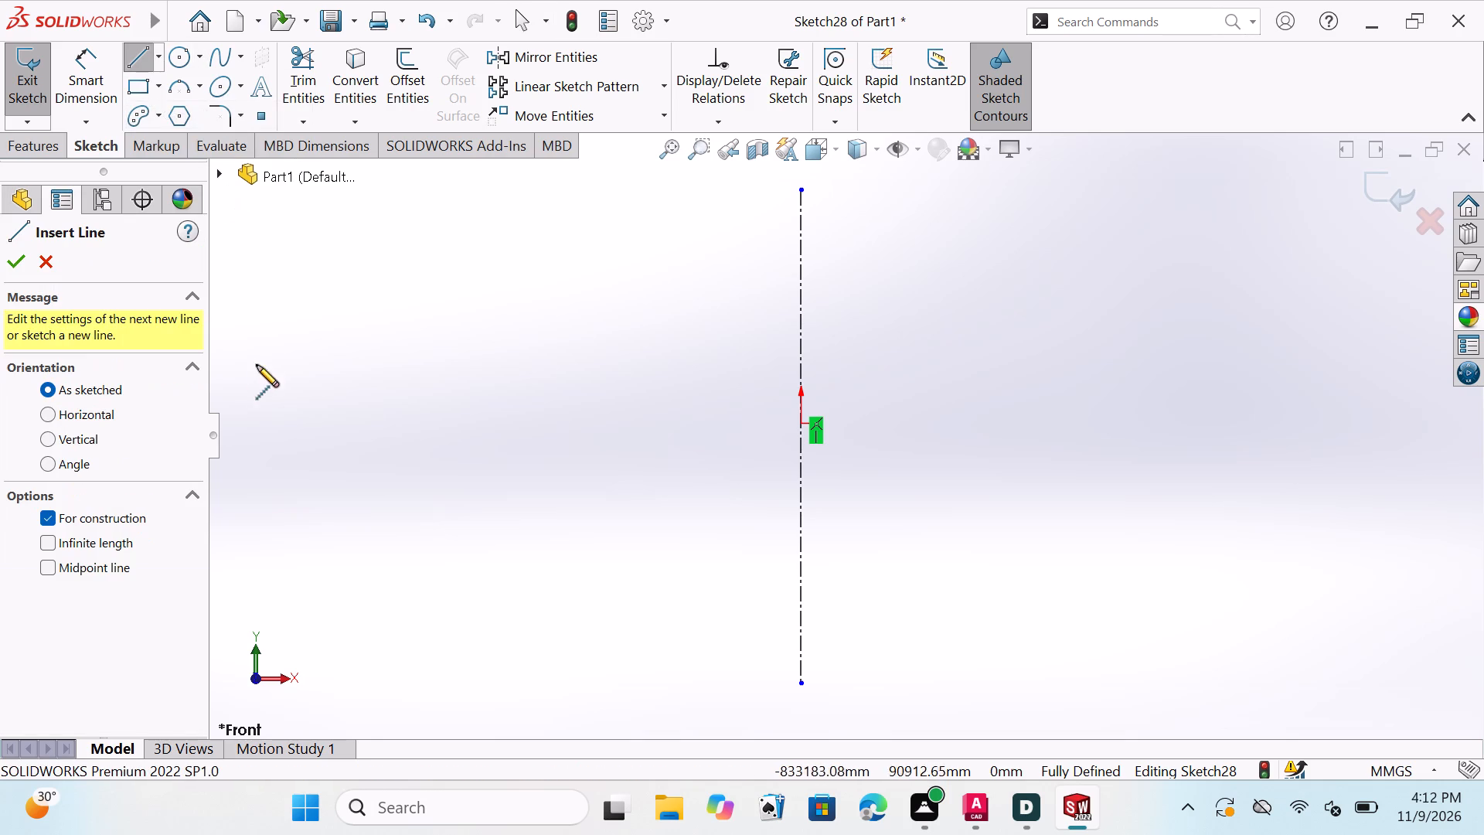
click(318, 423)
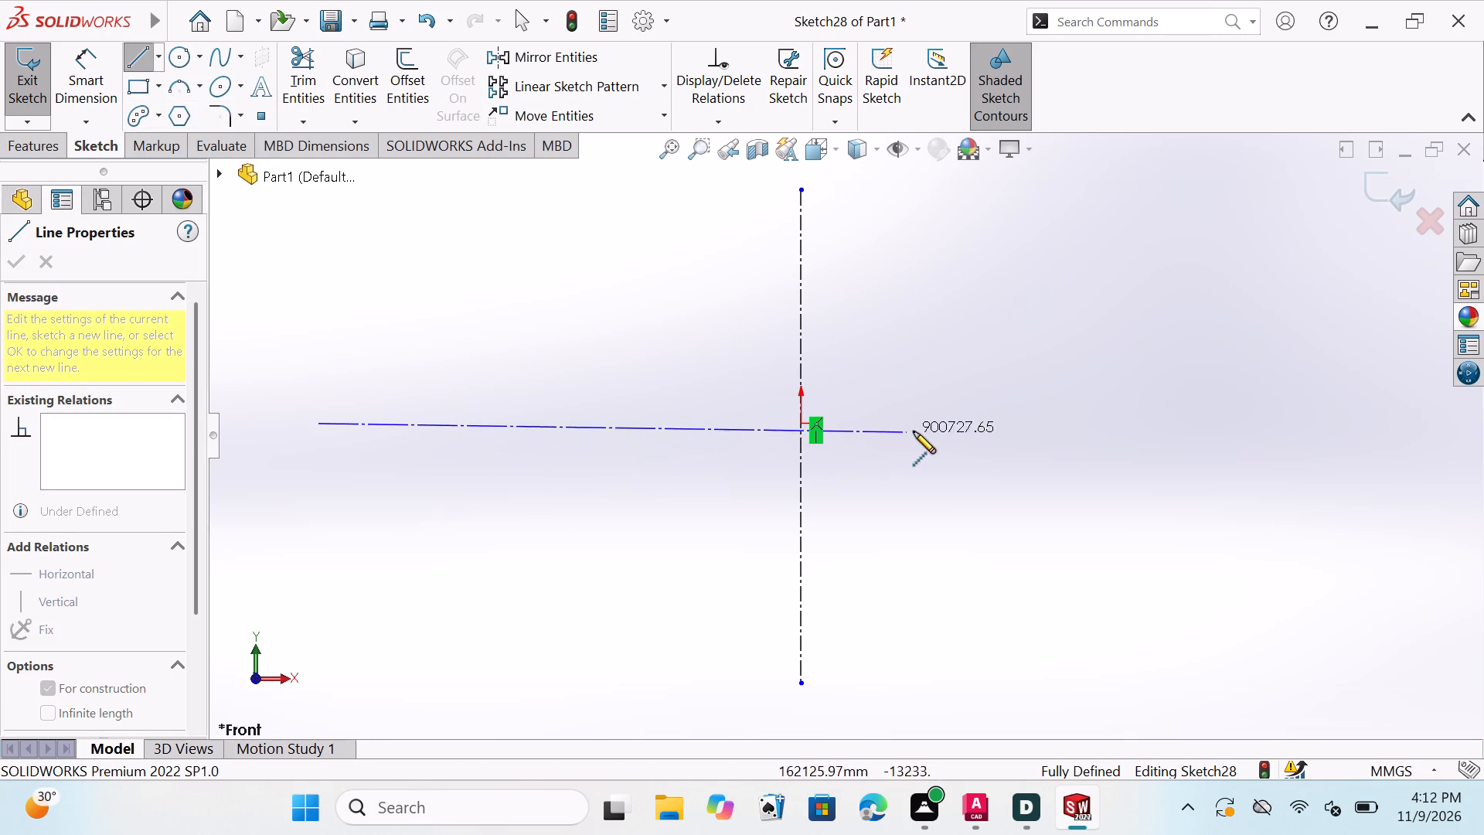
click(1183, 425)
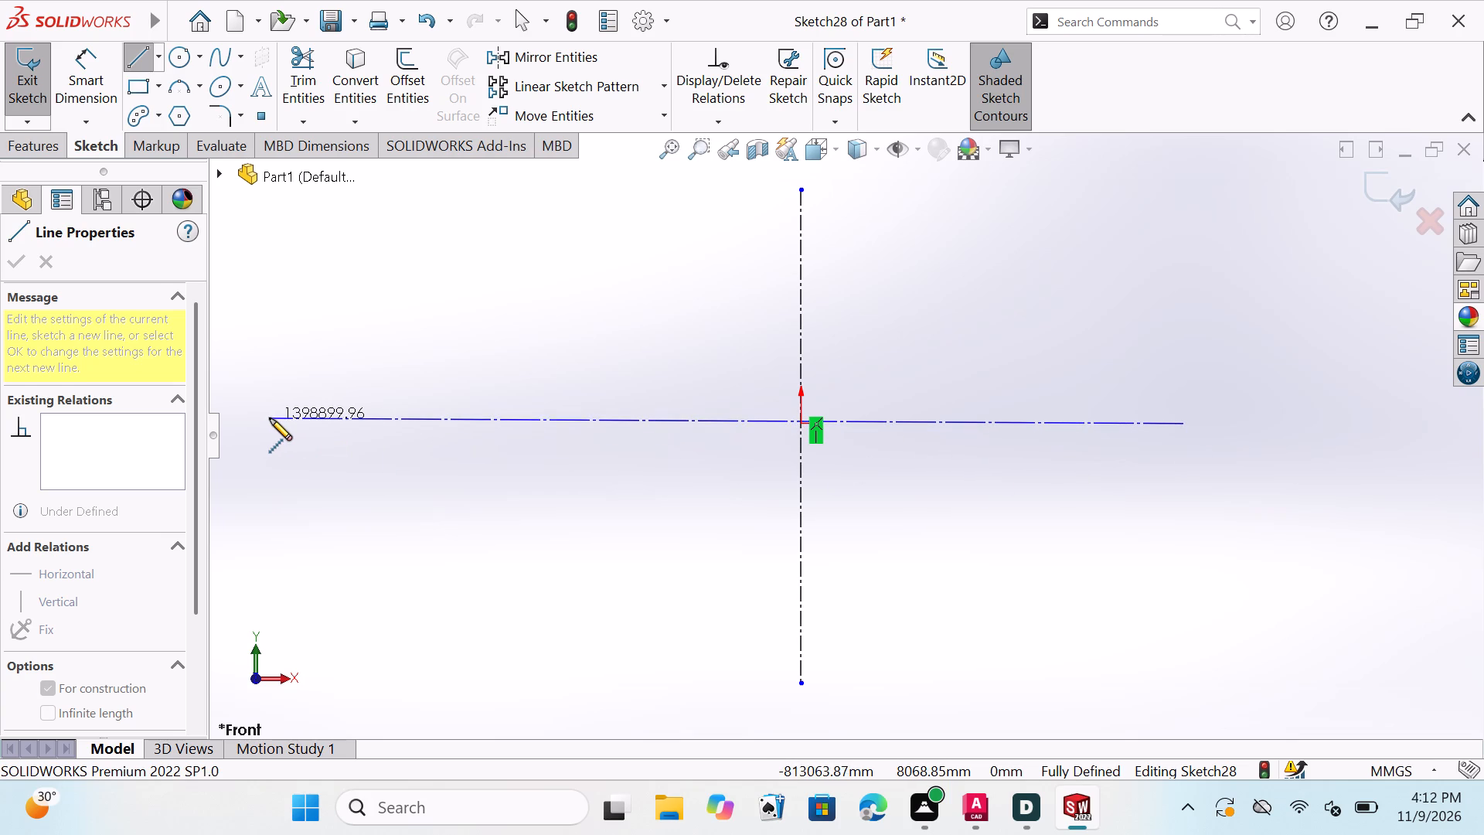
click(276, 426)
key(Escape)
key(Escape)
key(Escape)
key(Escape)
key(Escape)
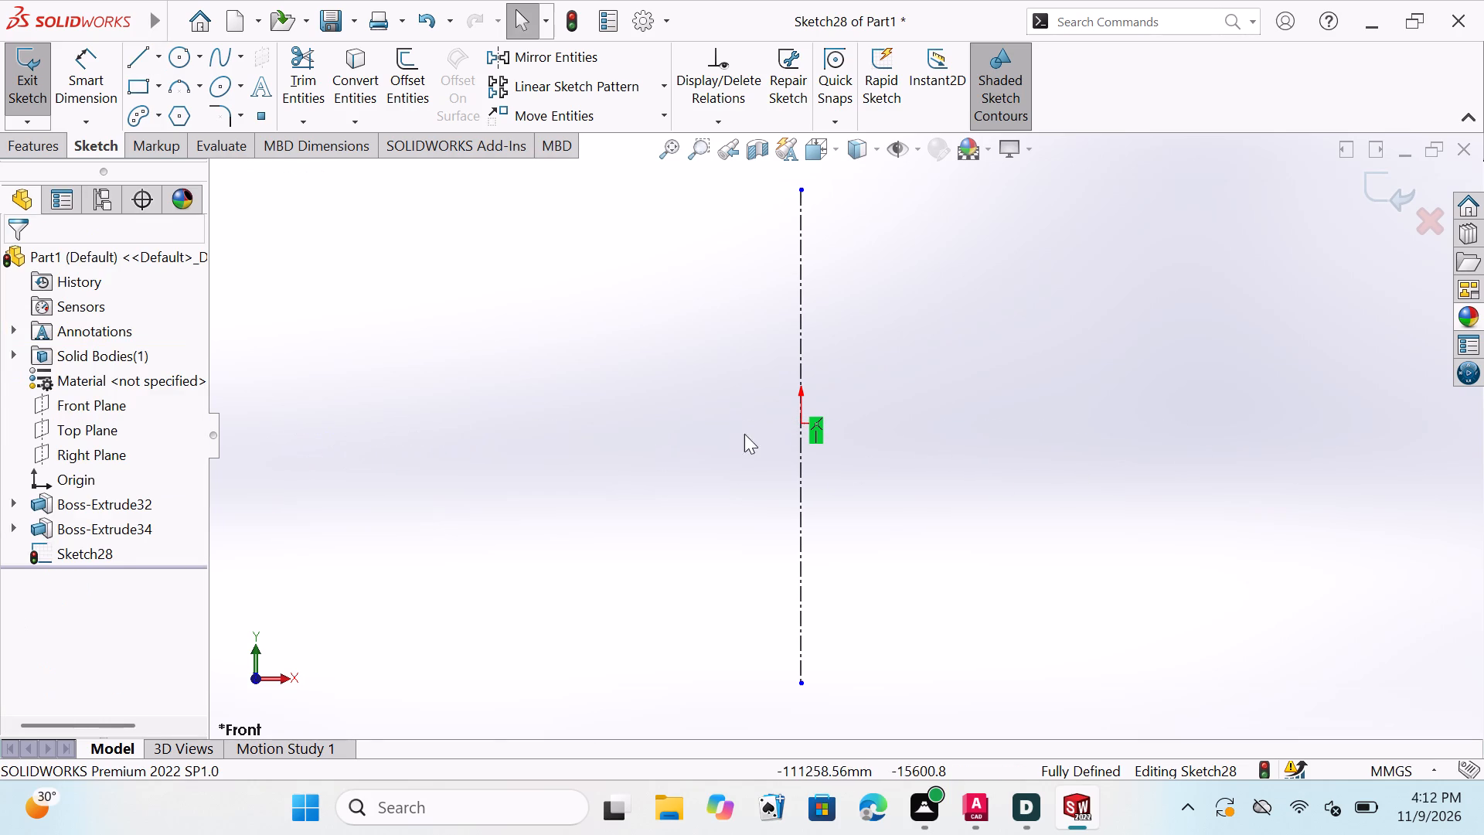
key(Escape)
Undo the Sketch28 edits, including the vertical centerline, back to the original dimensioned circle at the origin.
key(ctrl+z)
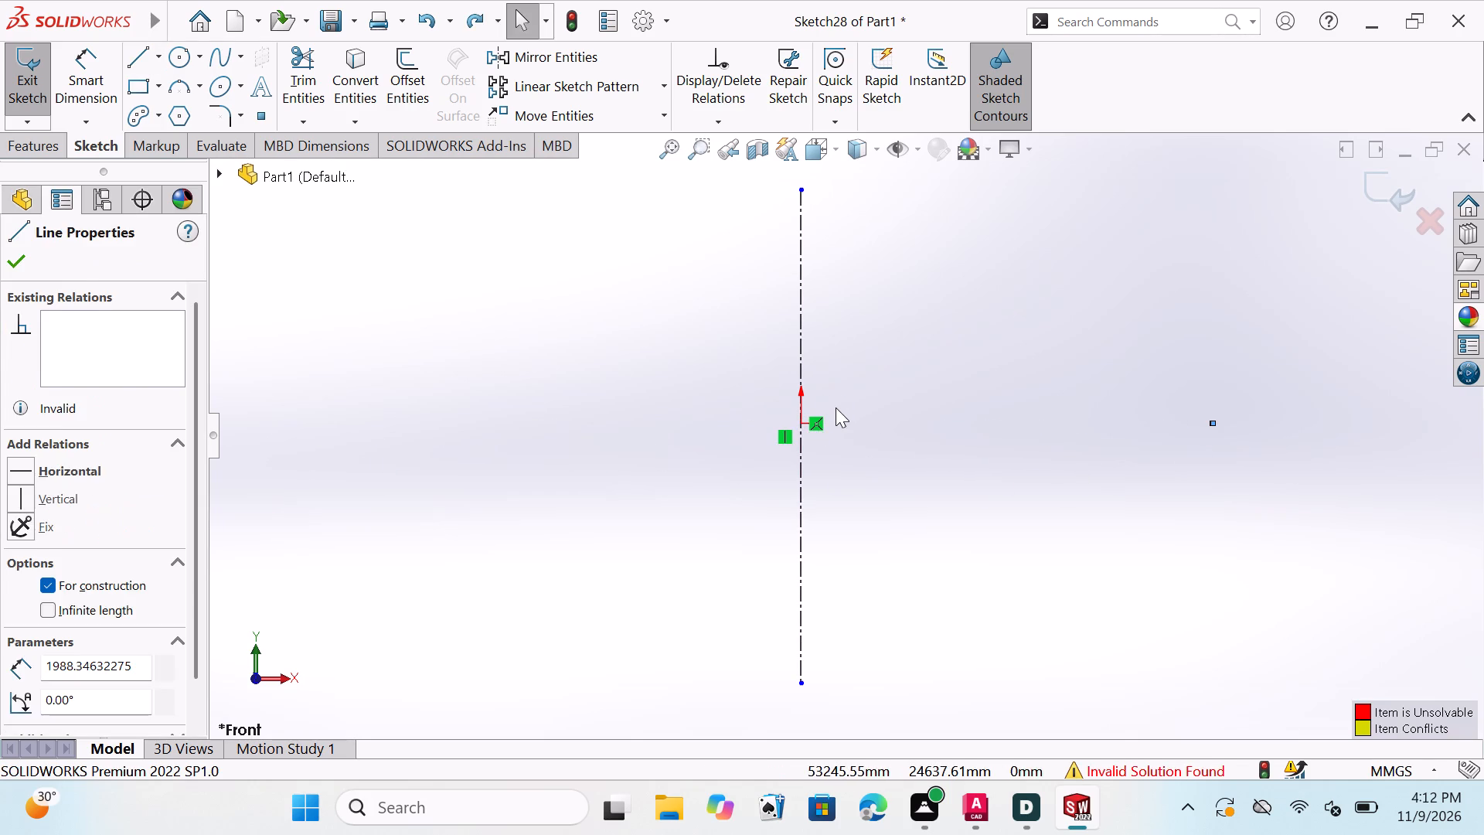
key(ctrl+z)
key(ctrl+z)
key(ctrl+z)
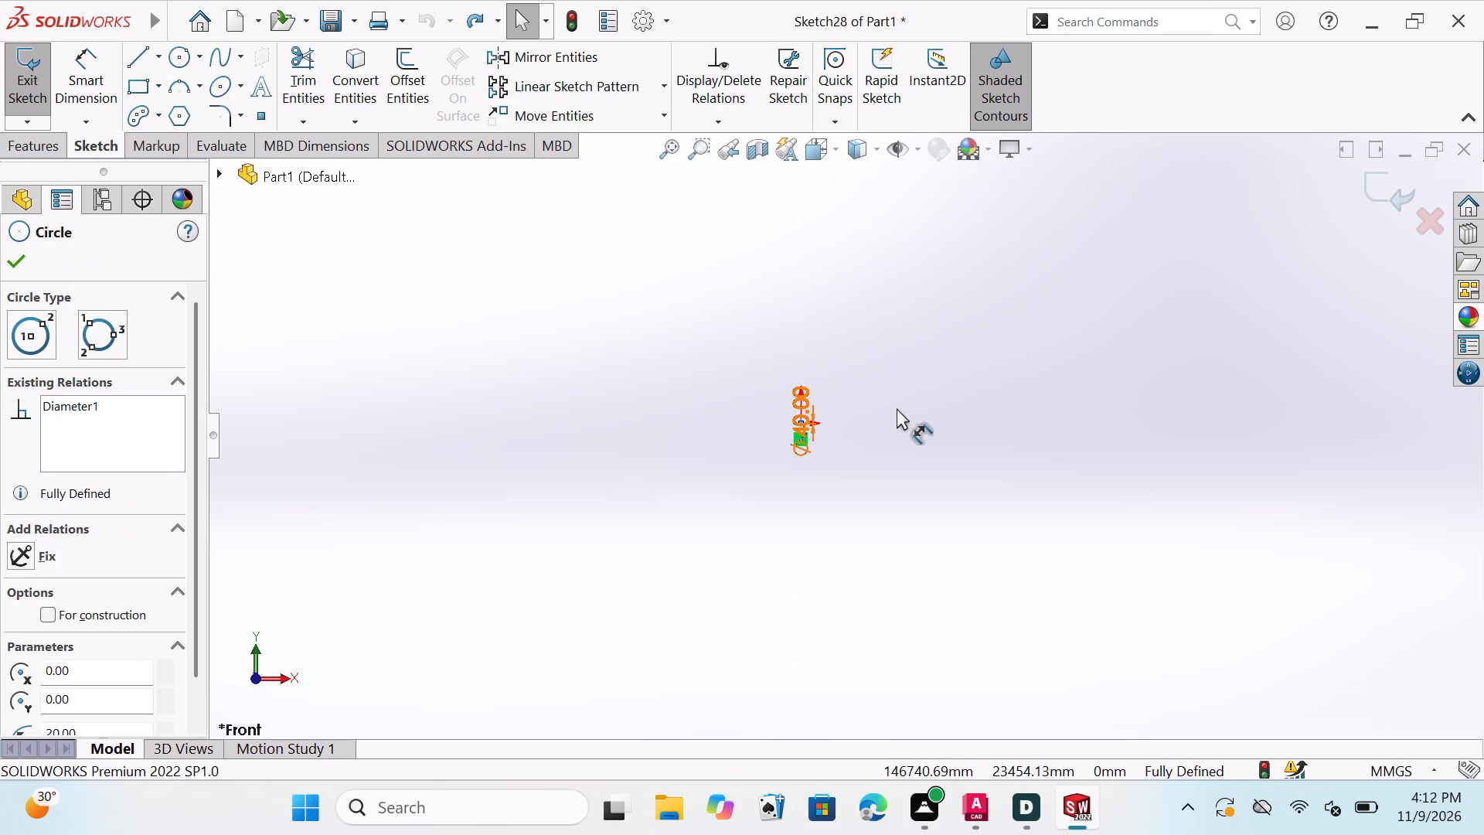
key(ctrl+z)
key(ctrl+z)
key(Escape)
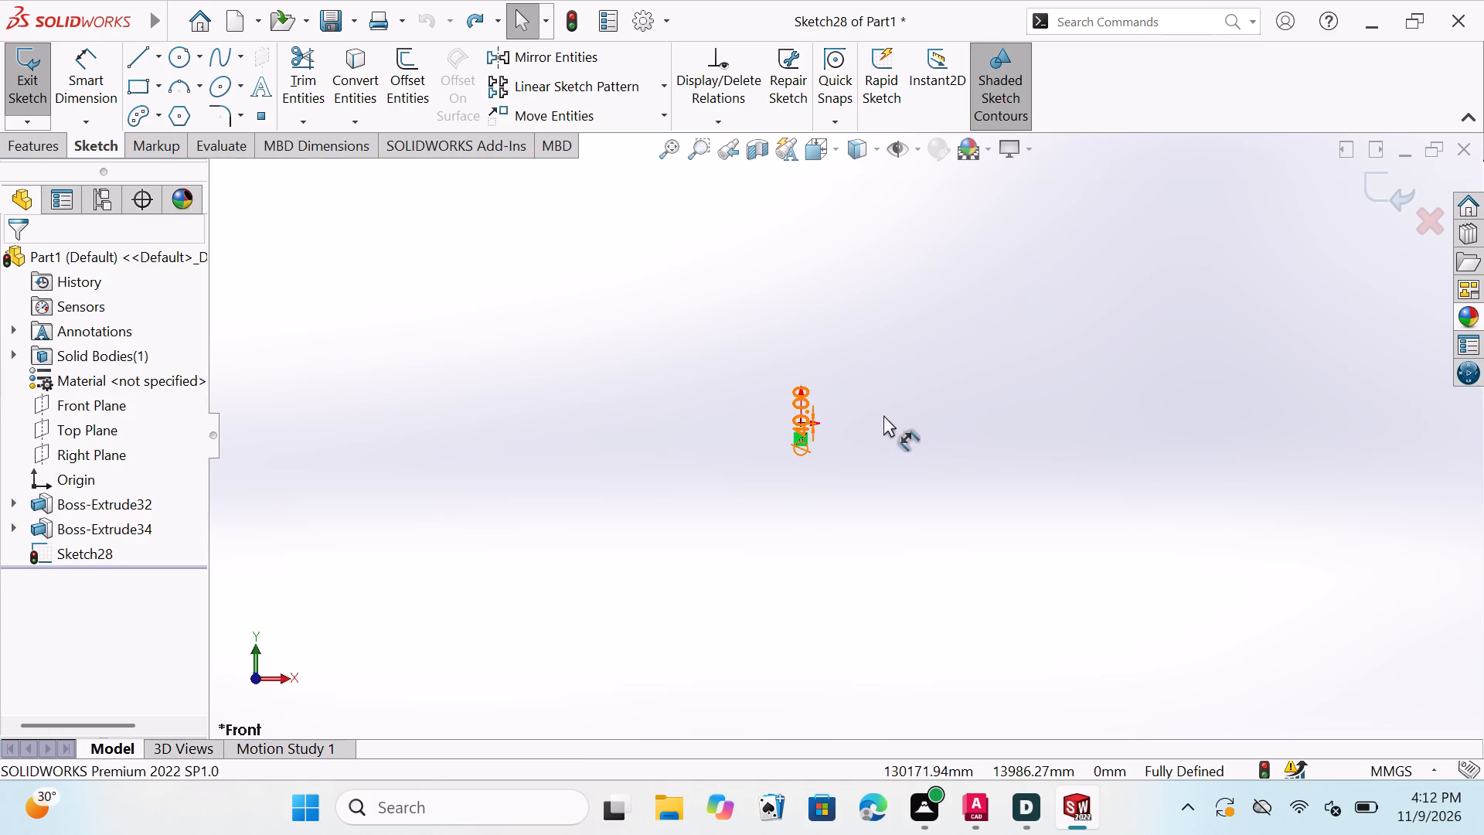
key(Escape)
key(Escape)
Delete the 40 mm circle at the origin together with its diameter dimension, clearing Sketch28.
shift+drag(593, 319, 1062, 642)
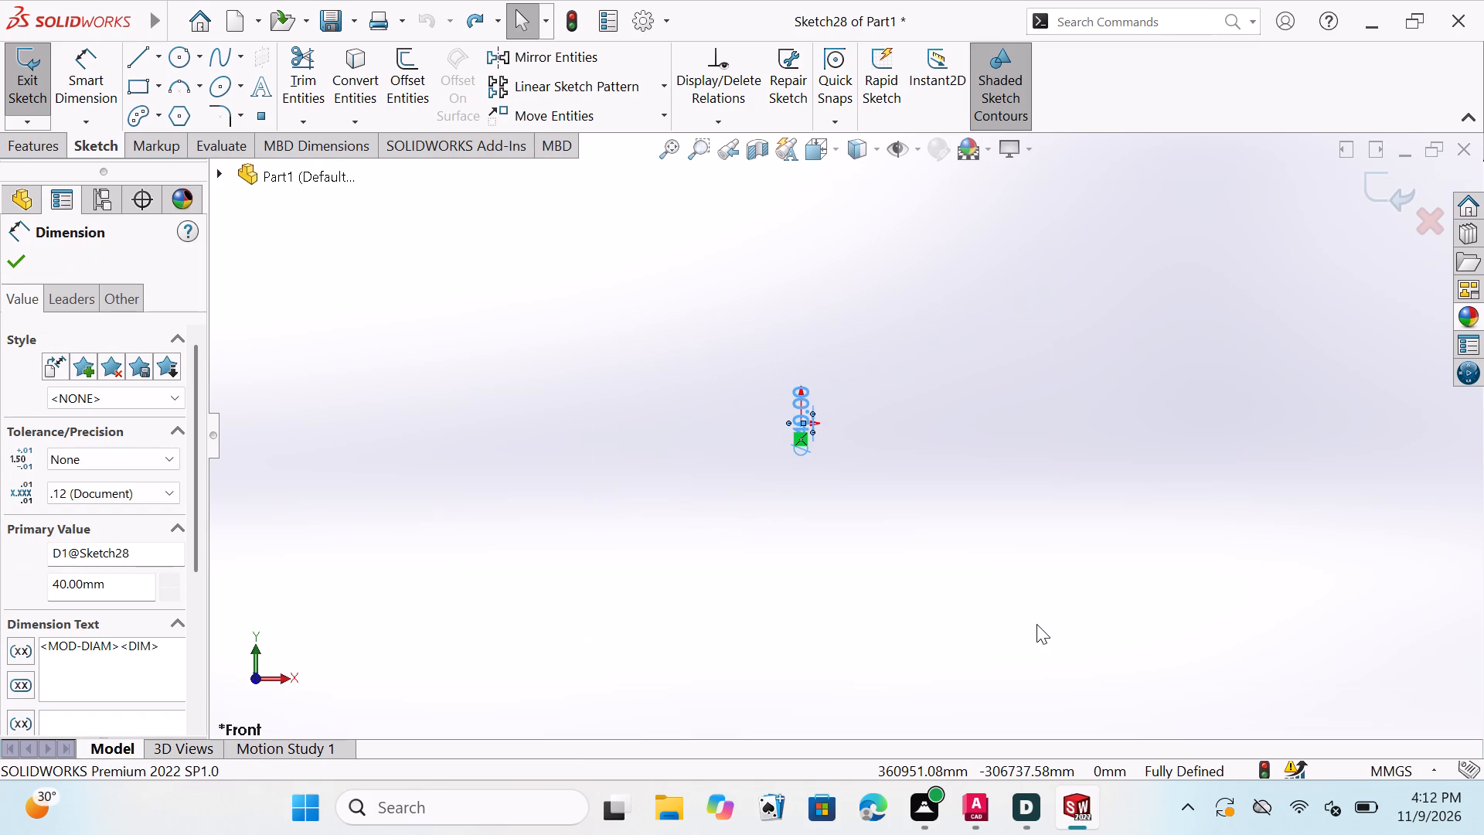
key(Delete)
key(Delete)
key(Delete)
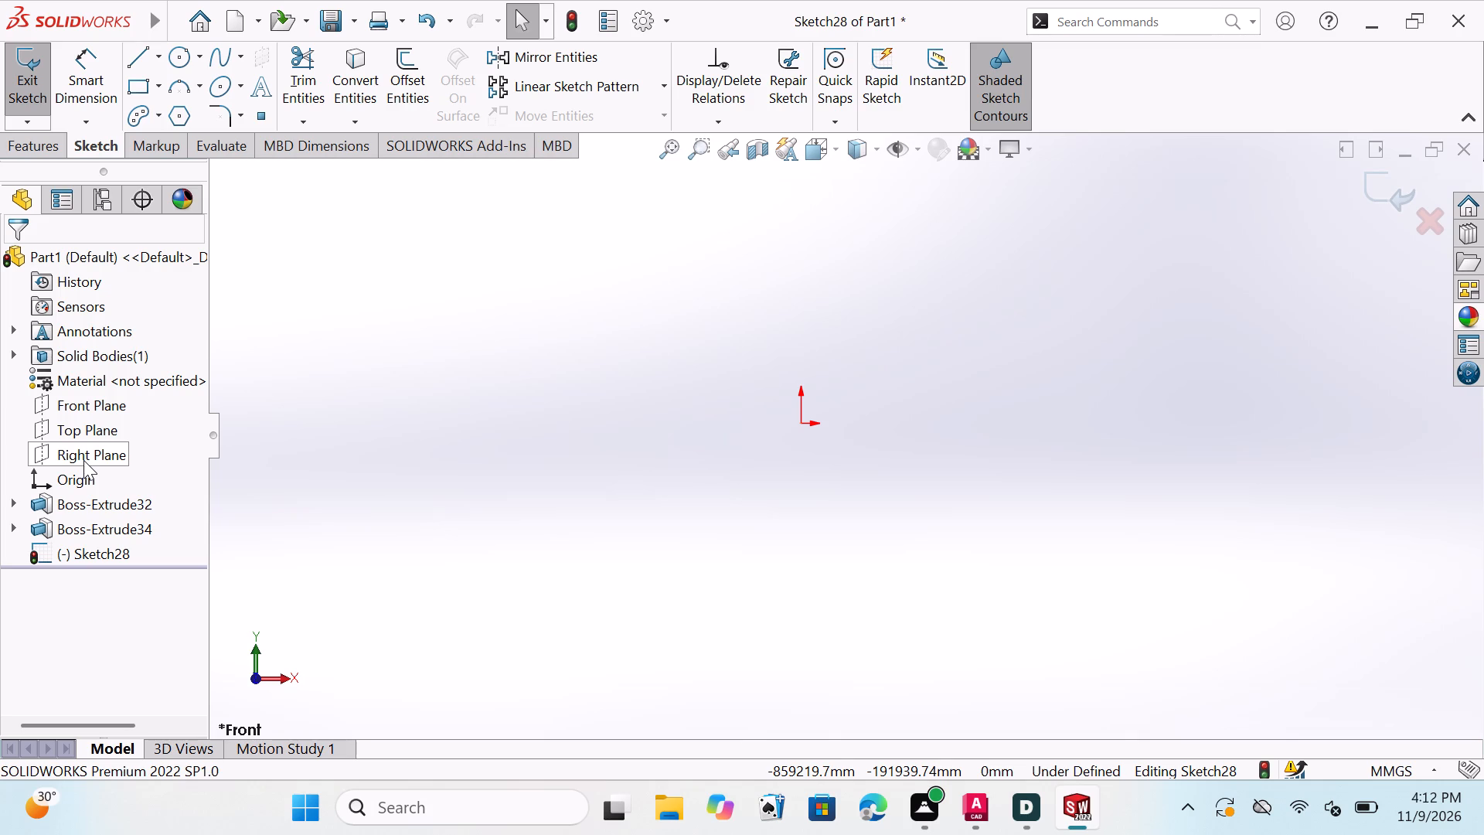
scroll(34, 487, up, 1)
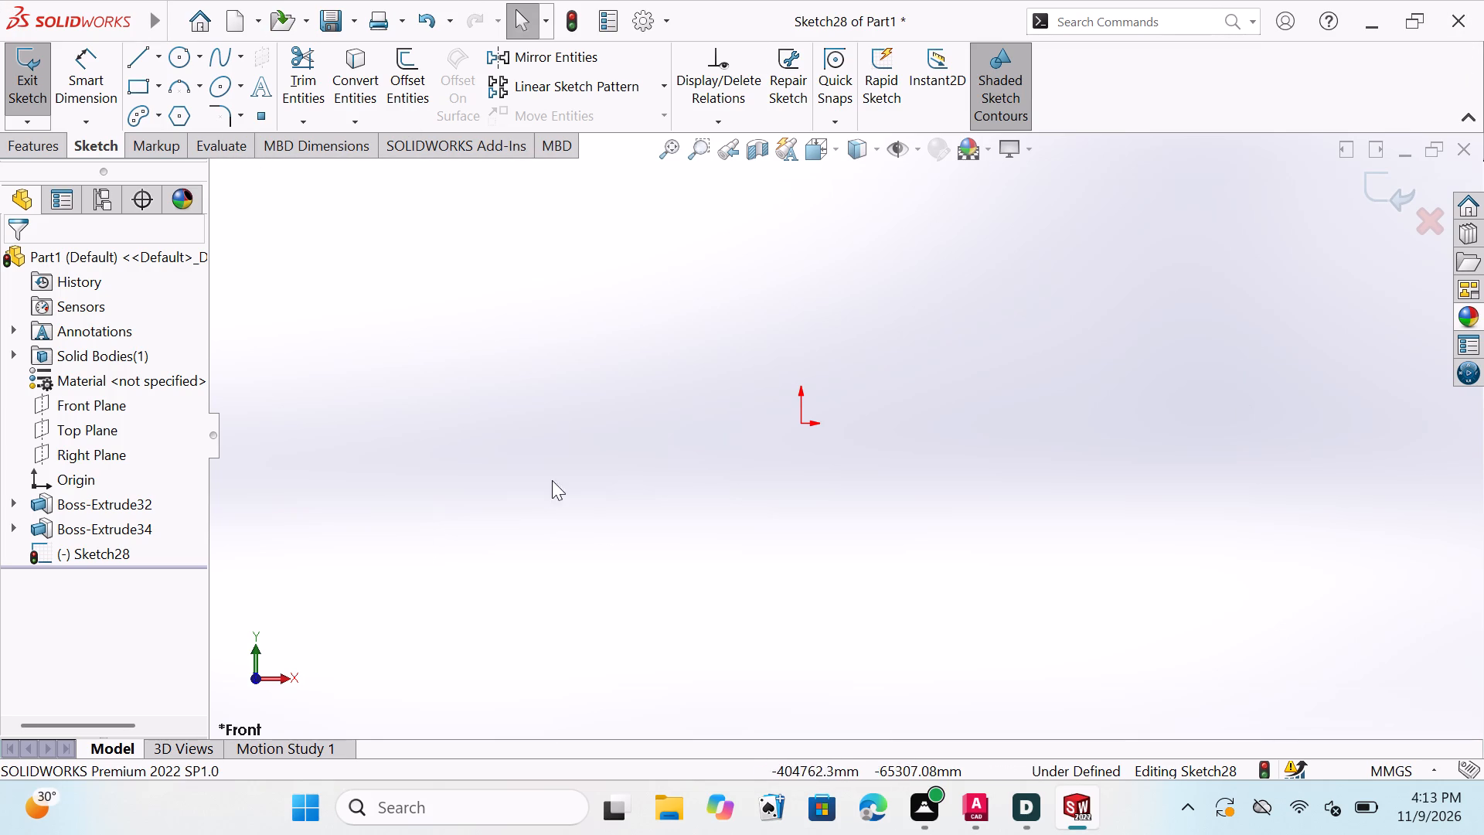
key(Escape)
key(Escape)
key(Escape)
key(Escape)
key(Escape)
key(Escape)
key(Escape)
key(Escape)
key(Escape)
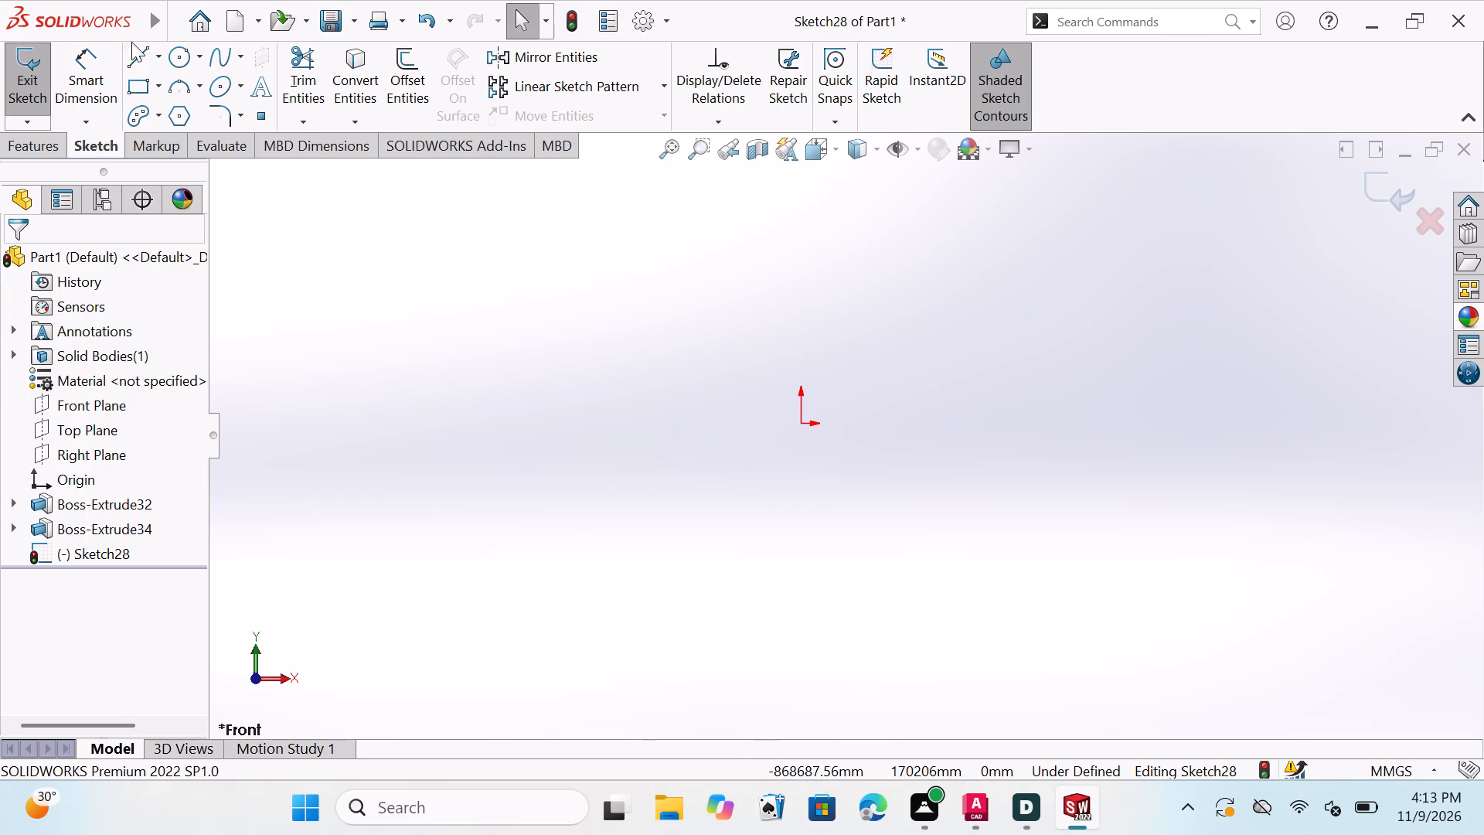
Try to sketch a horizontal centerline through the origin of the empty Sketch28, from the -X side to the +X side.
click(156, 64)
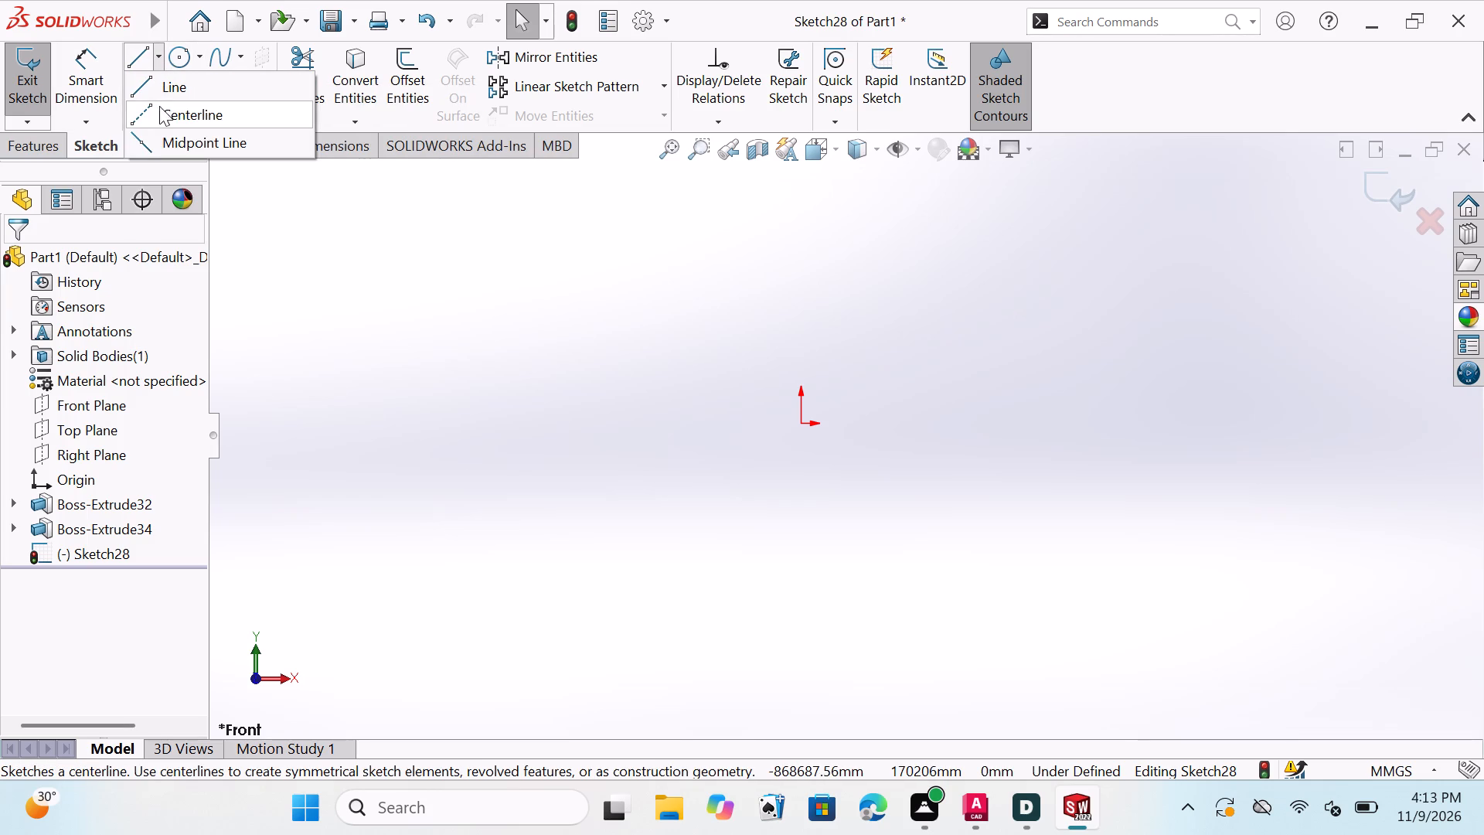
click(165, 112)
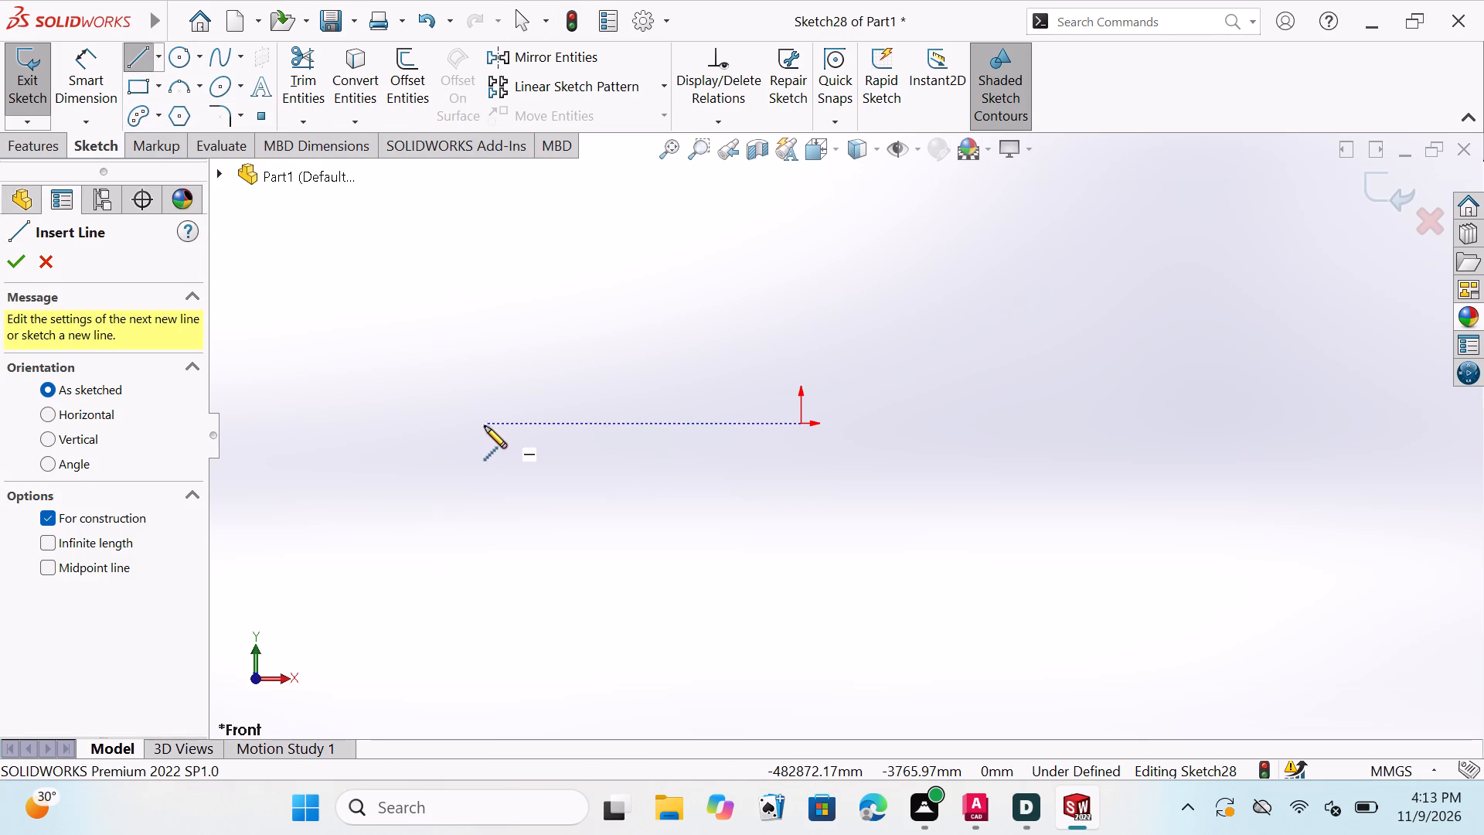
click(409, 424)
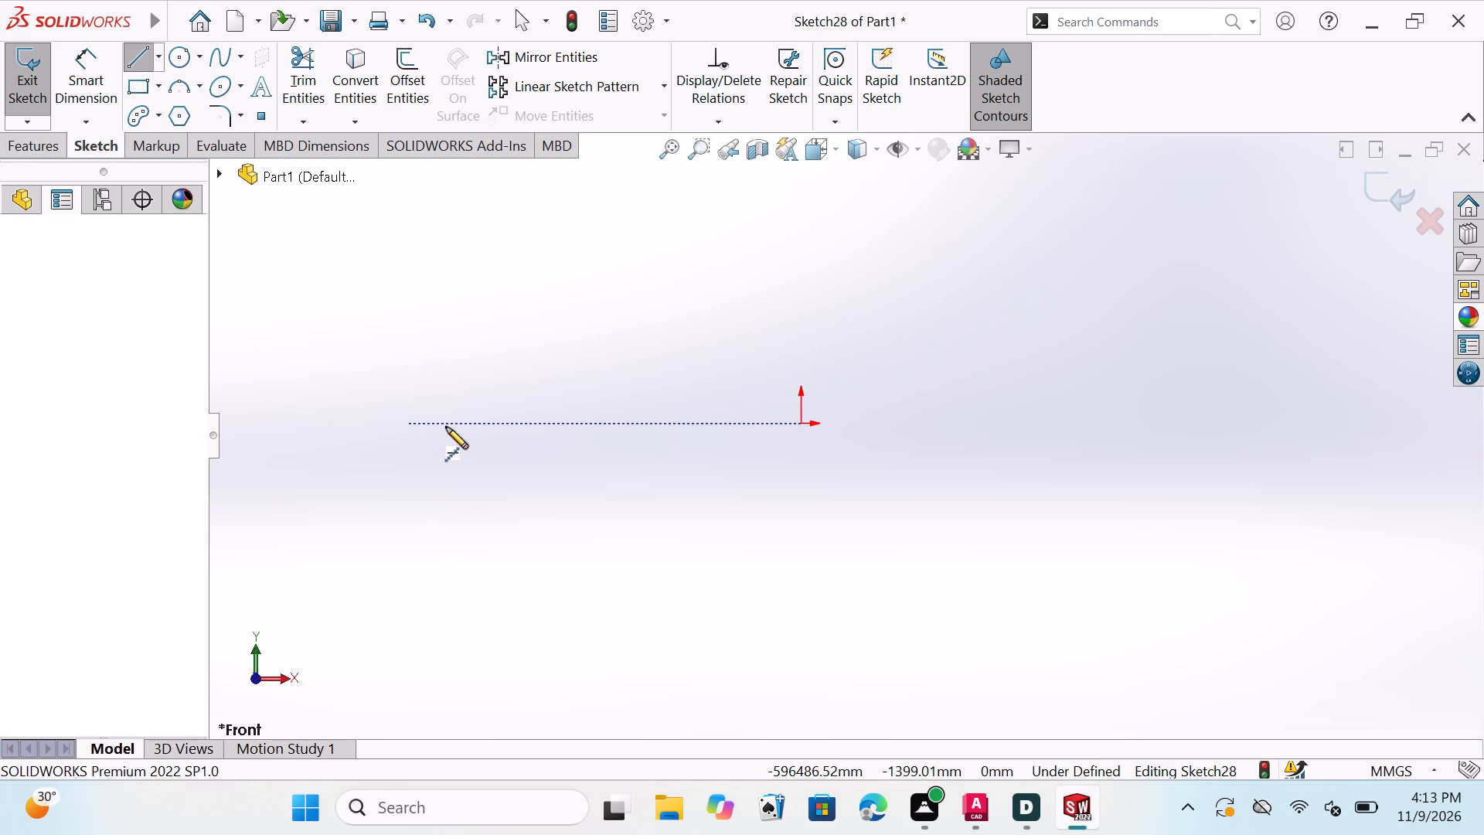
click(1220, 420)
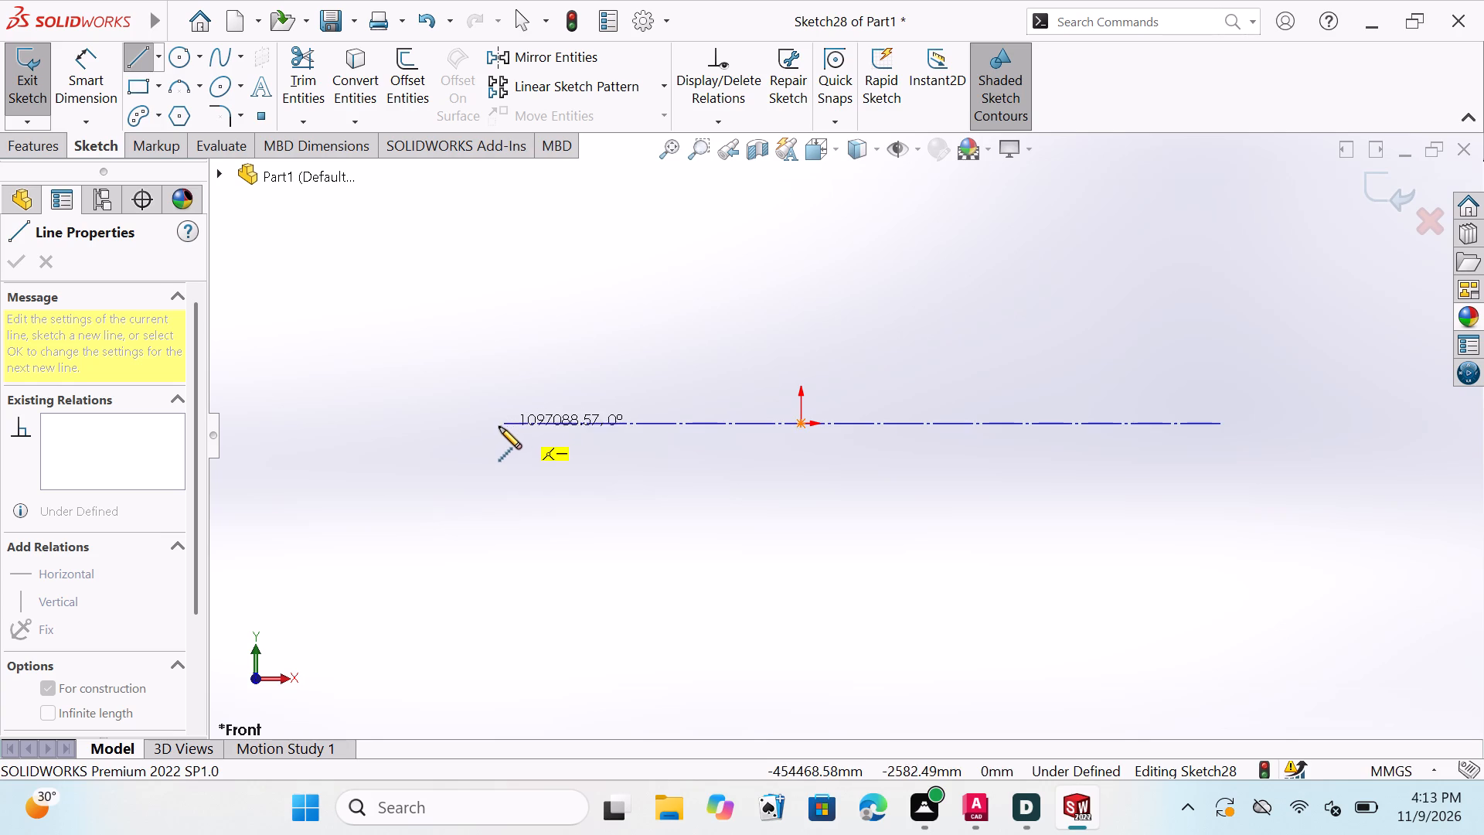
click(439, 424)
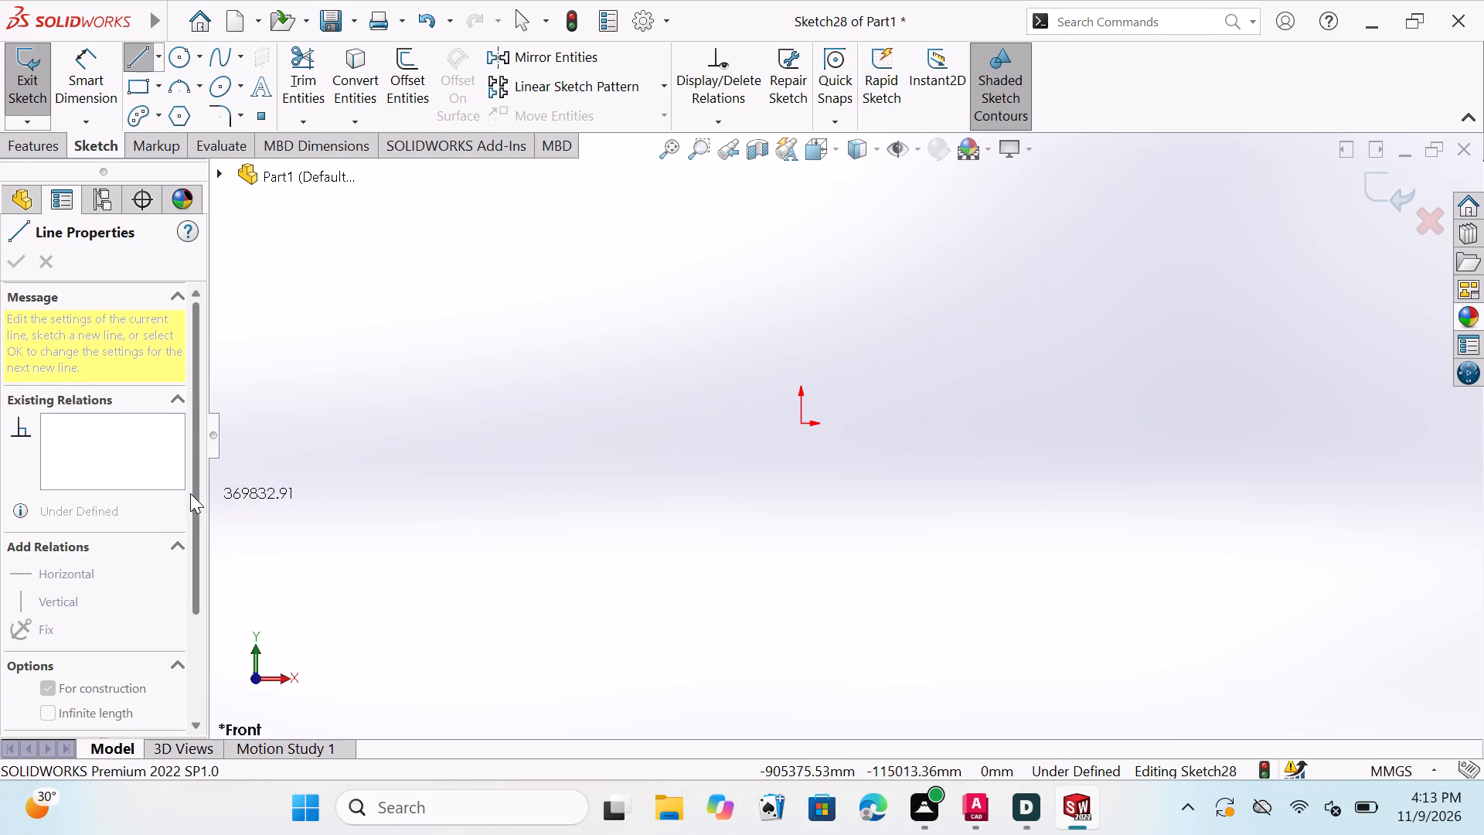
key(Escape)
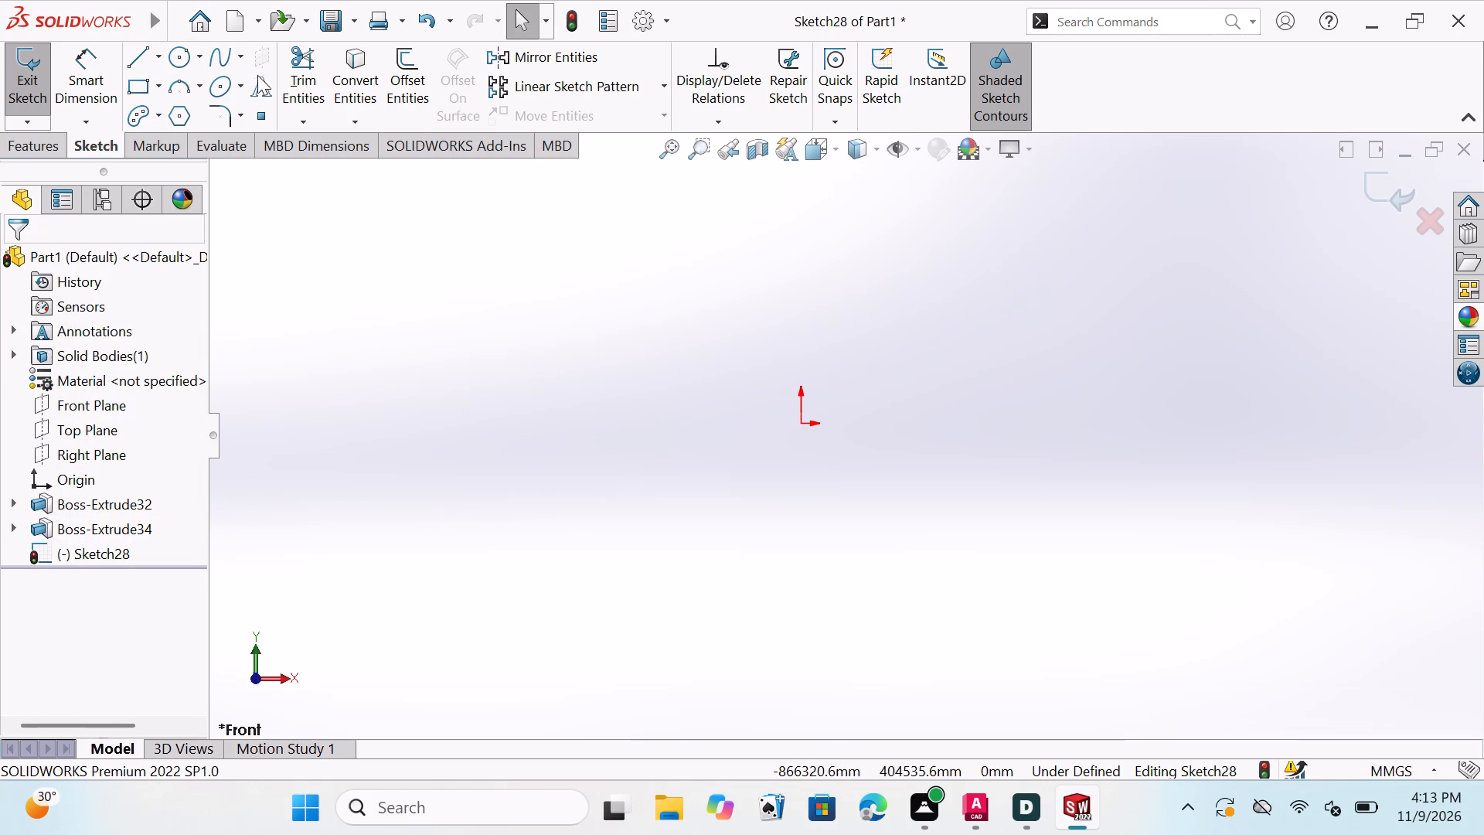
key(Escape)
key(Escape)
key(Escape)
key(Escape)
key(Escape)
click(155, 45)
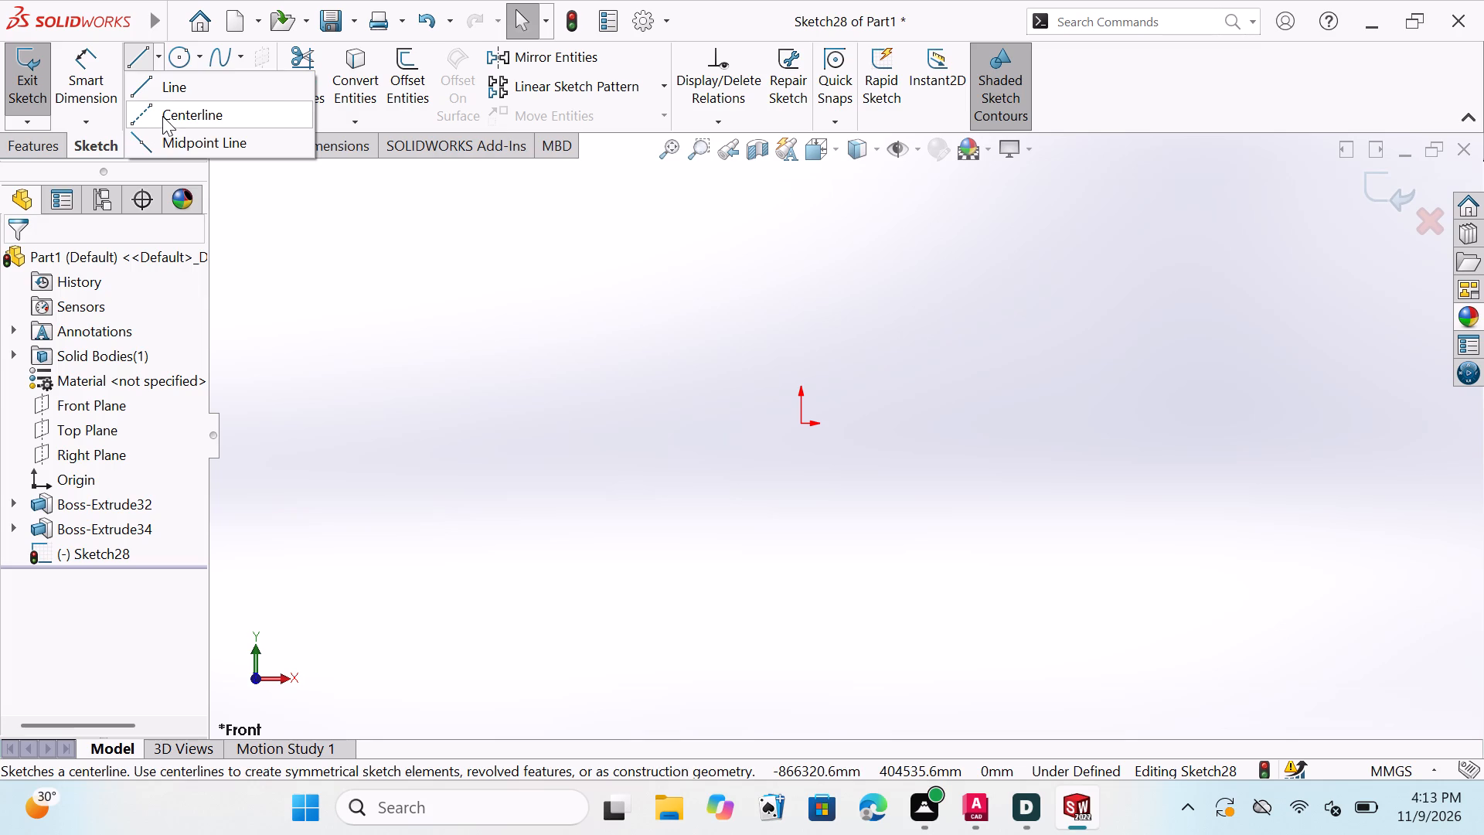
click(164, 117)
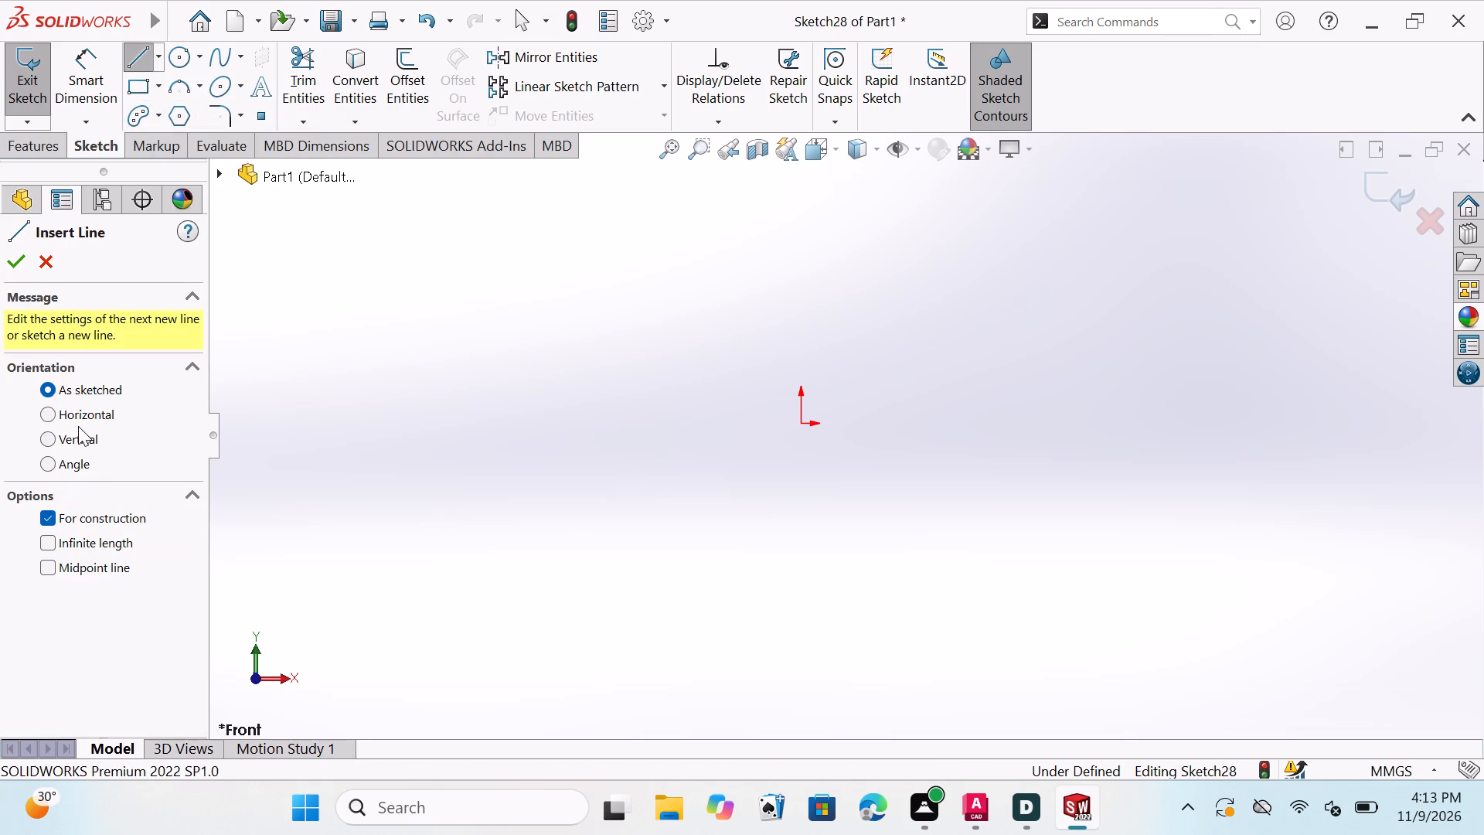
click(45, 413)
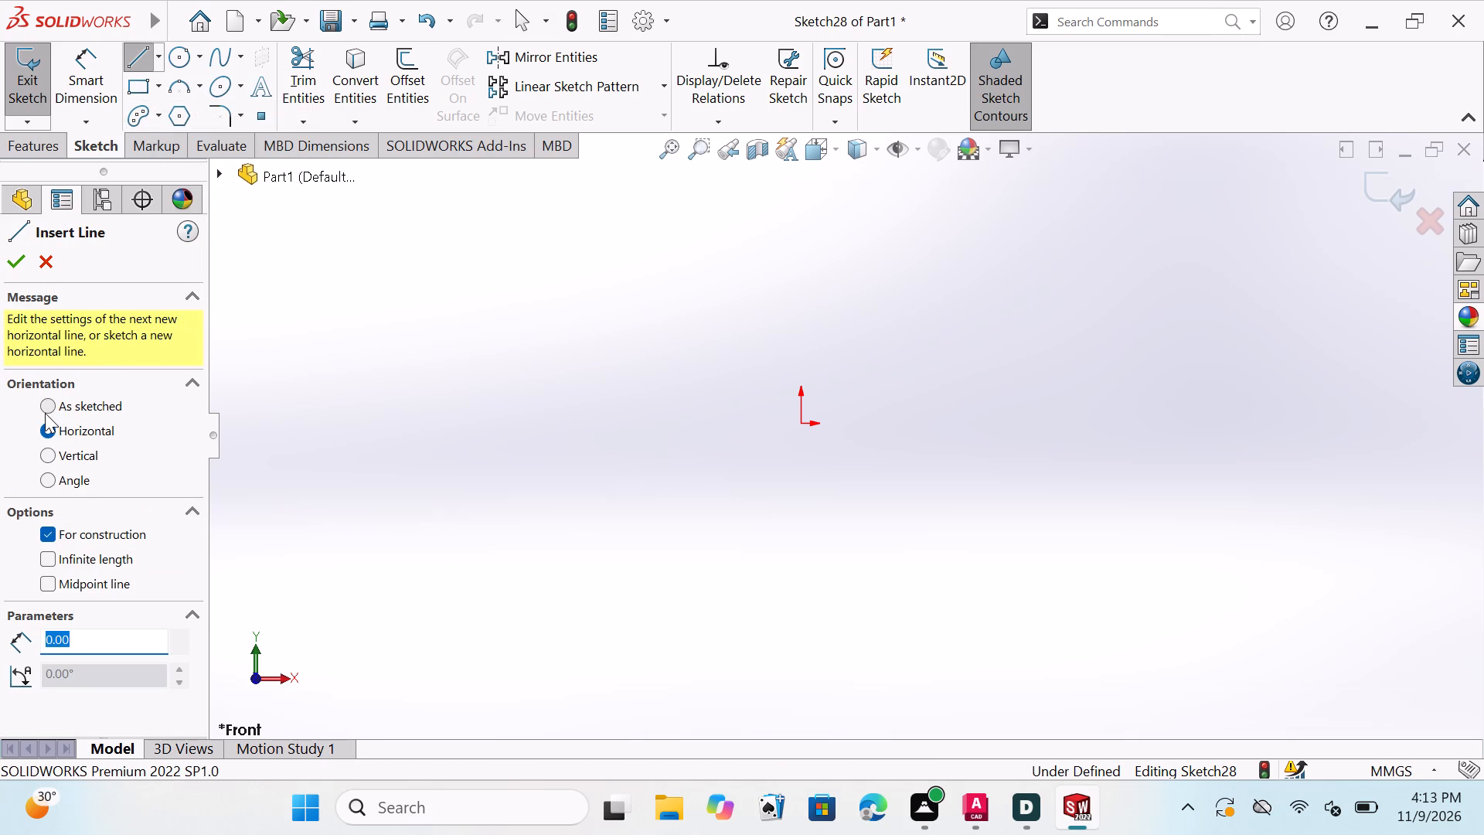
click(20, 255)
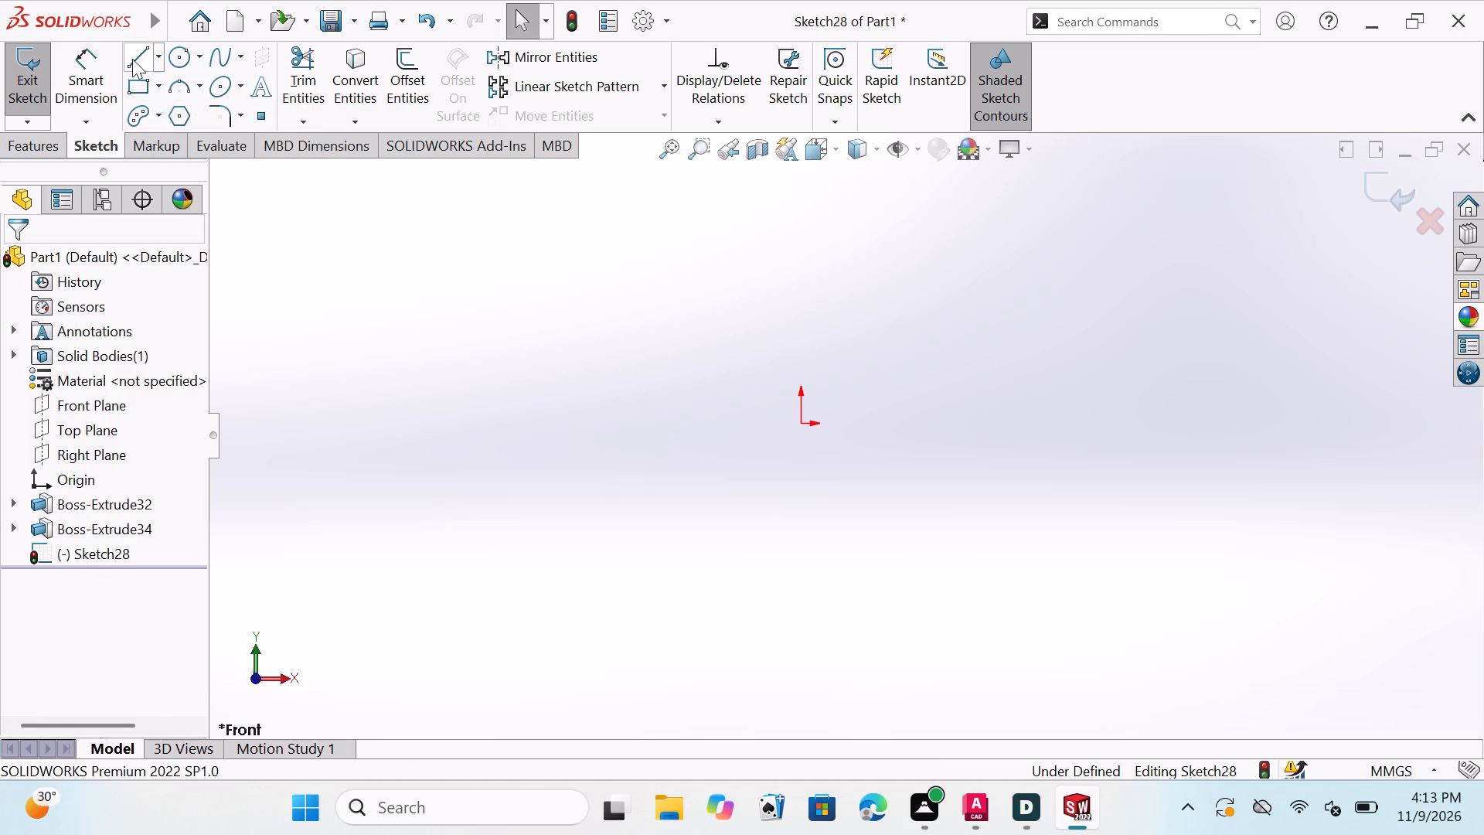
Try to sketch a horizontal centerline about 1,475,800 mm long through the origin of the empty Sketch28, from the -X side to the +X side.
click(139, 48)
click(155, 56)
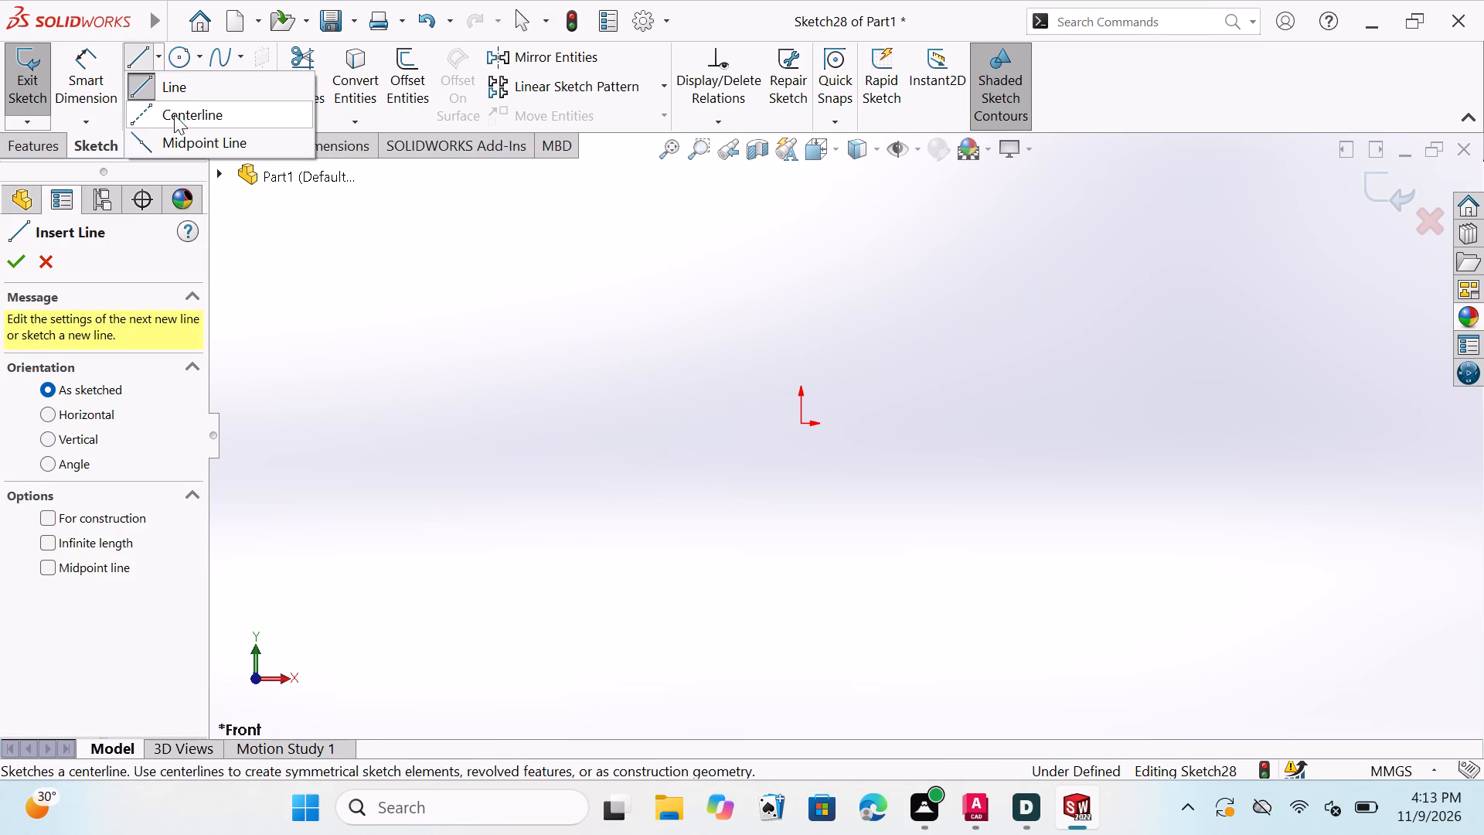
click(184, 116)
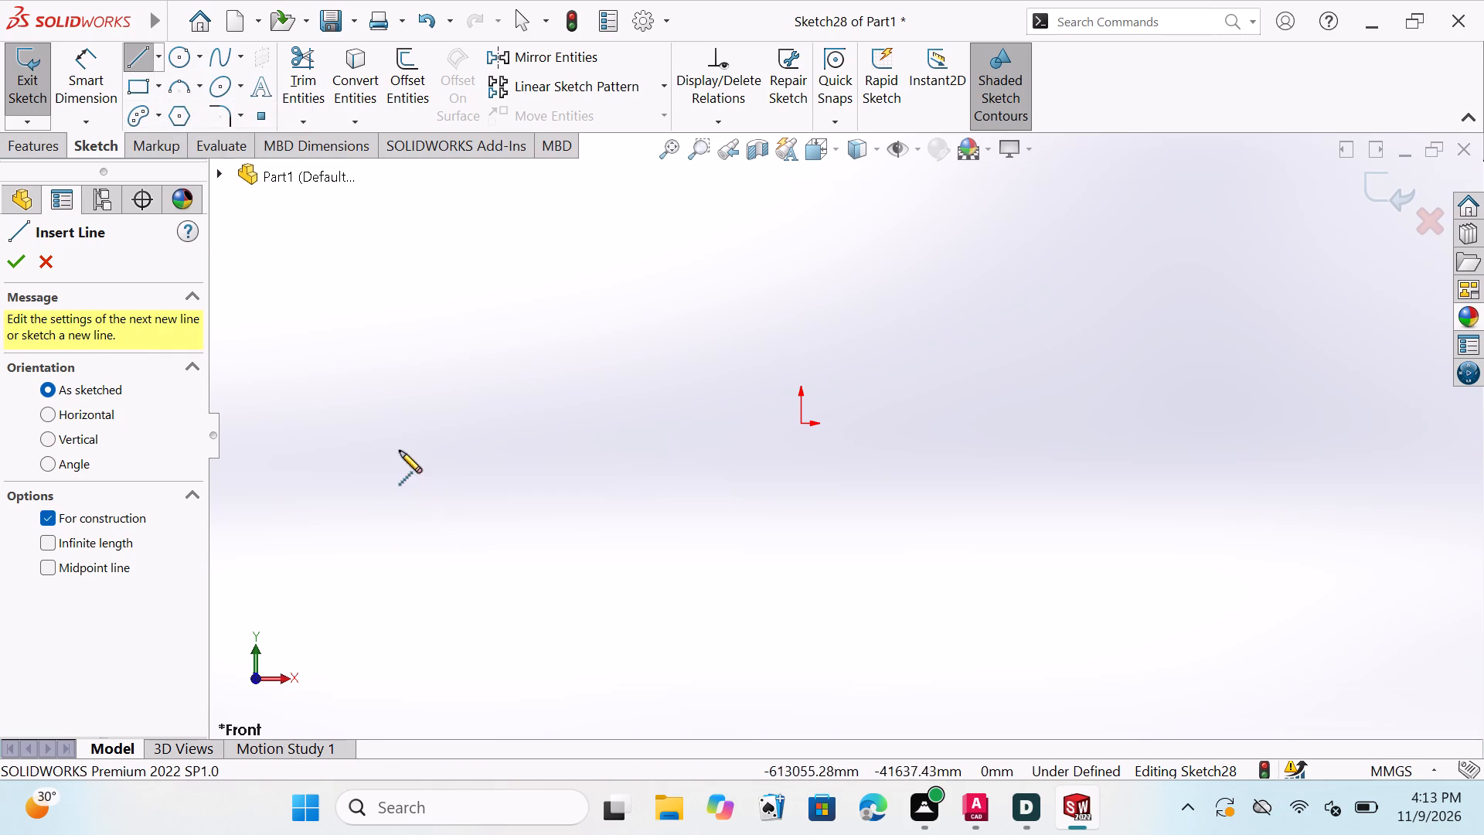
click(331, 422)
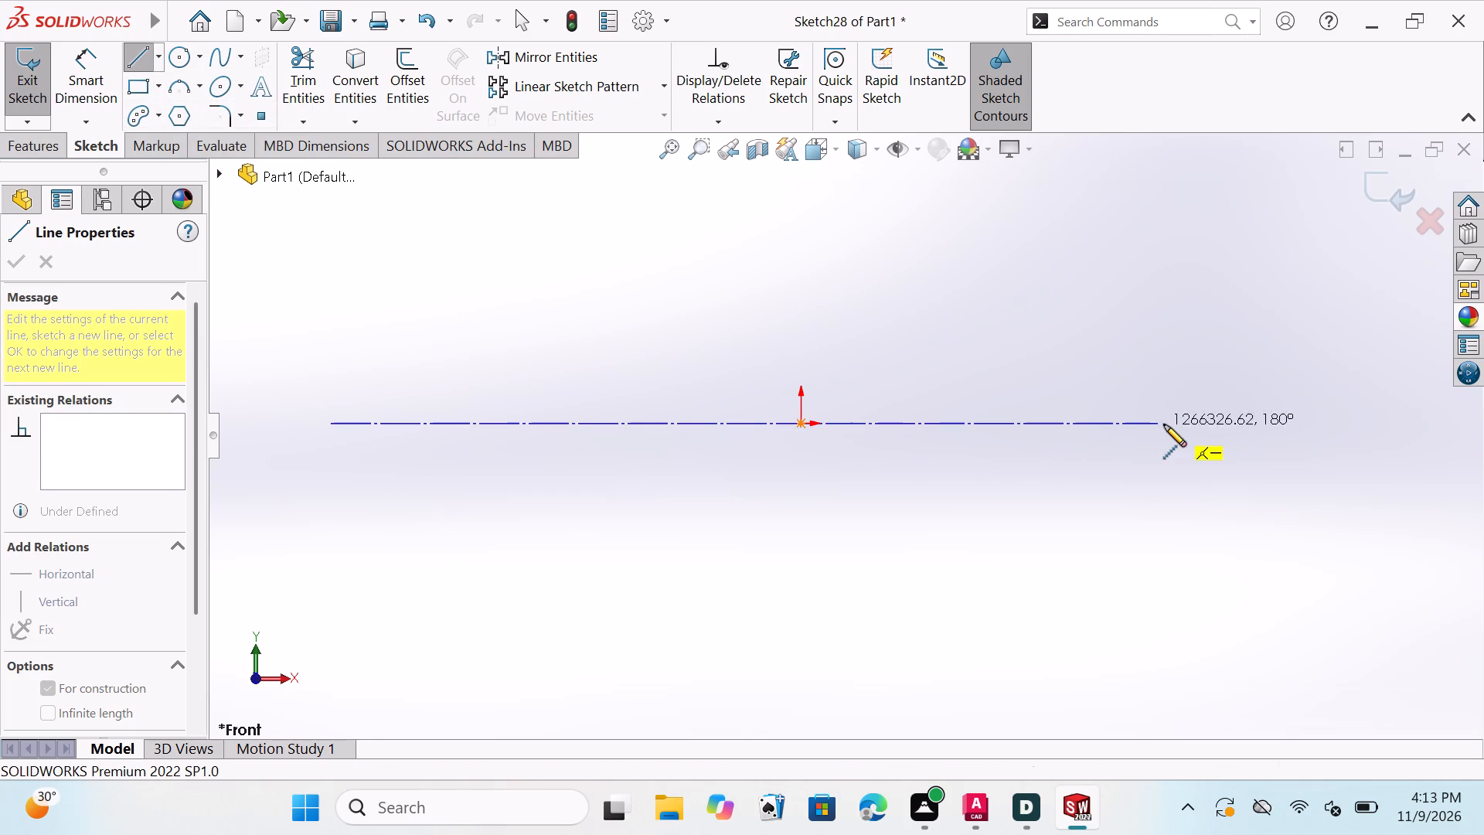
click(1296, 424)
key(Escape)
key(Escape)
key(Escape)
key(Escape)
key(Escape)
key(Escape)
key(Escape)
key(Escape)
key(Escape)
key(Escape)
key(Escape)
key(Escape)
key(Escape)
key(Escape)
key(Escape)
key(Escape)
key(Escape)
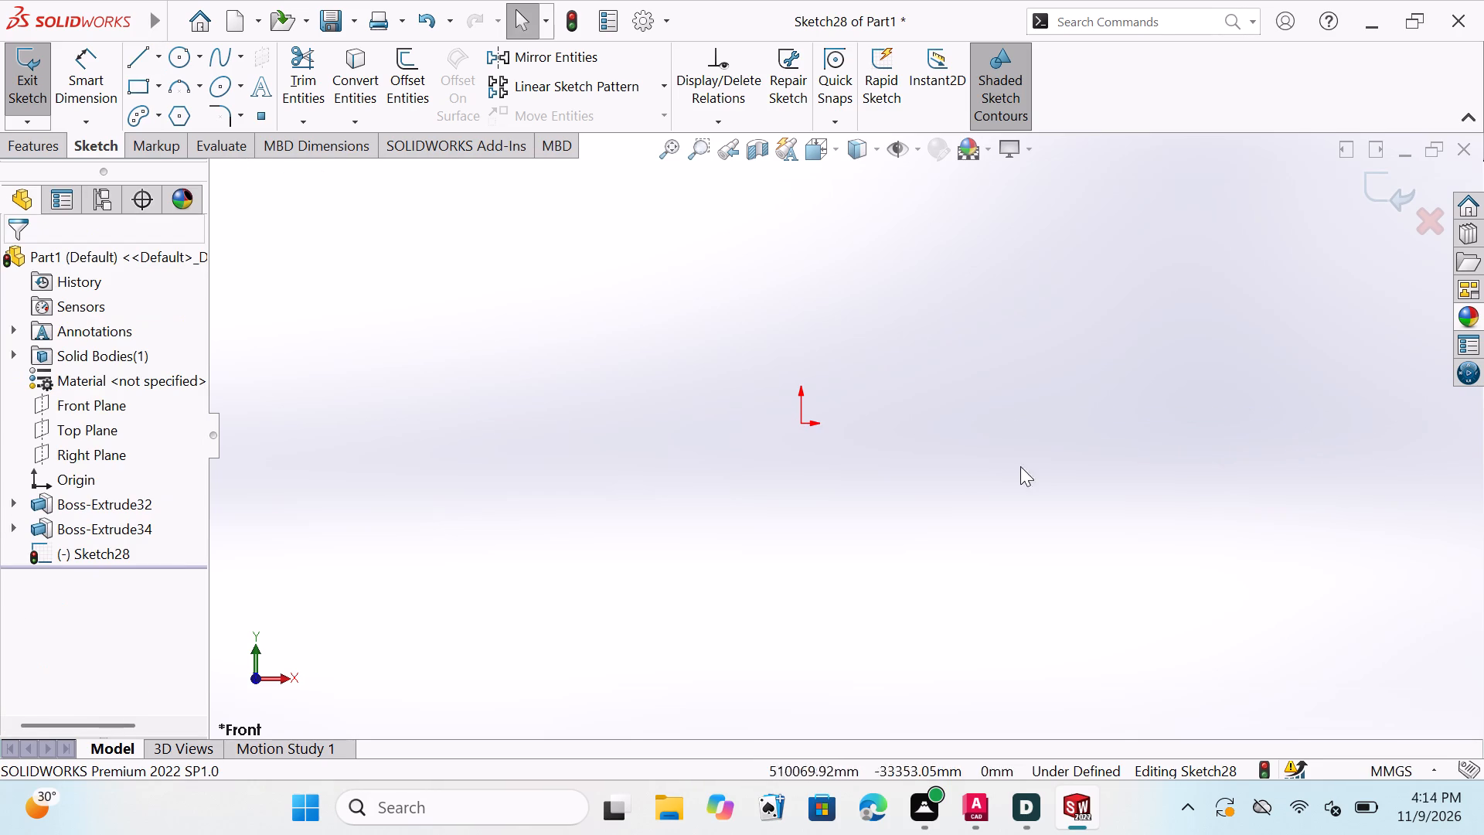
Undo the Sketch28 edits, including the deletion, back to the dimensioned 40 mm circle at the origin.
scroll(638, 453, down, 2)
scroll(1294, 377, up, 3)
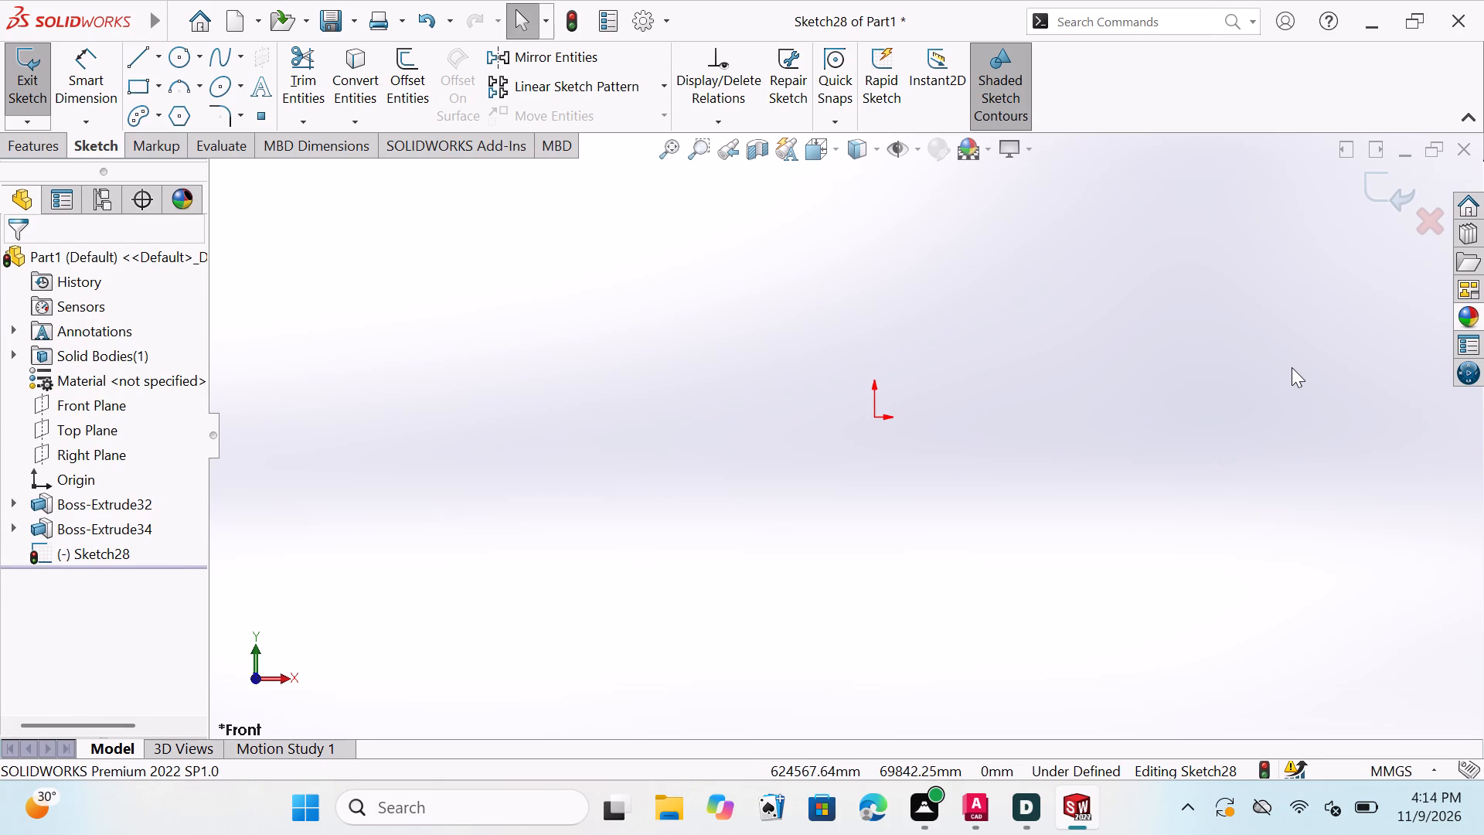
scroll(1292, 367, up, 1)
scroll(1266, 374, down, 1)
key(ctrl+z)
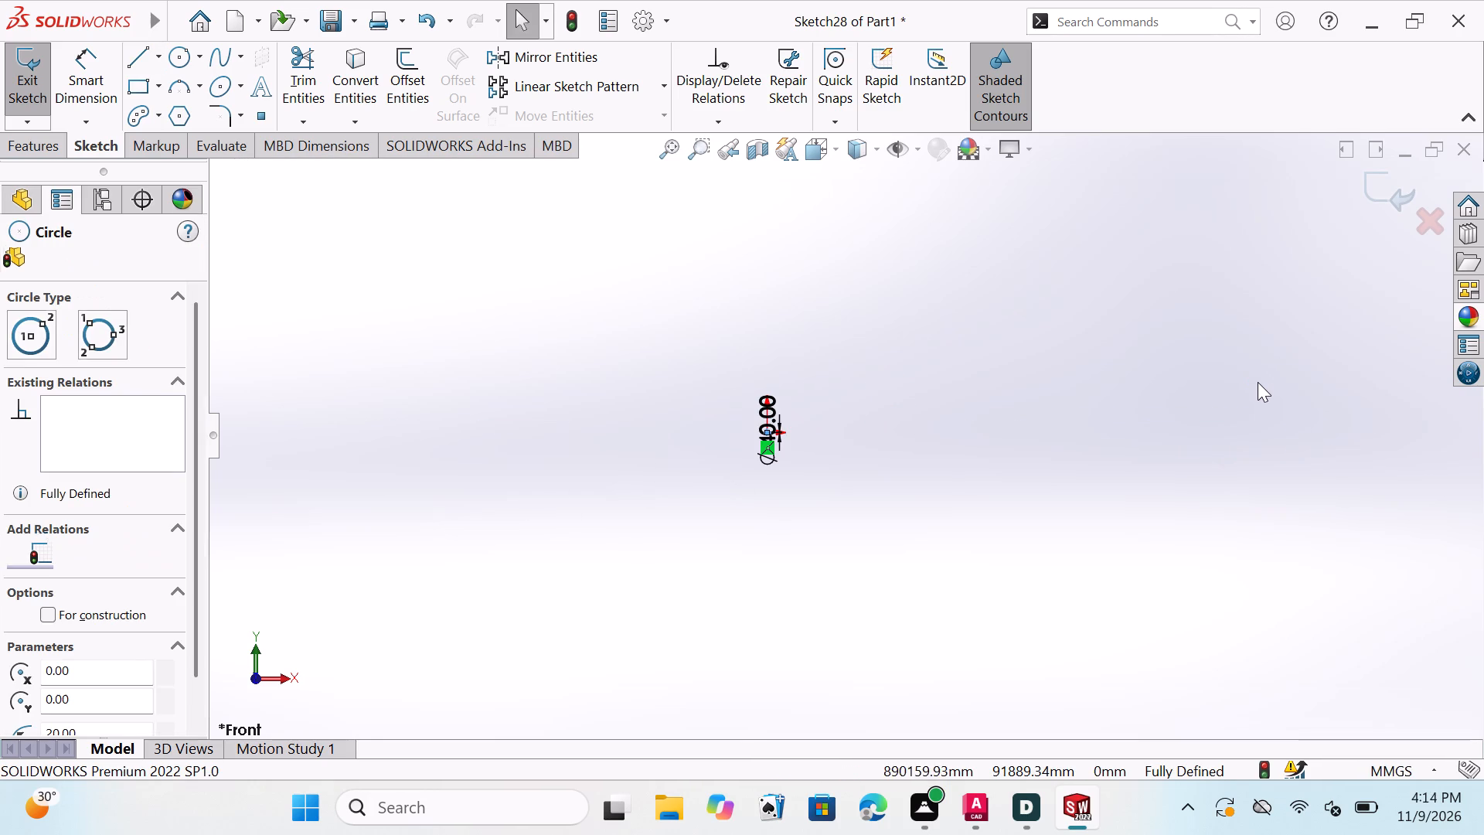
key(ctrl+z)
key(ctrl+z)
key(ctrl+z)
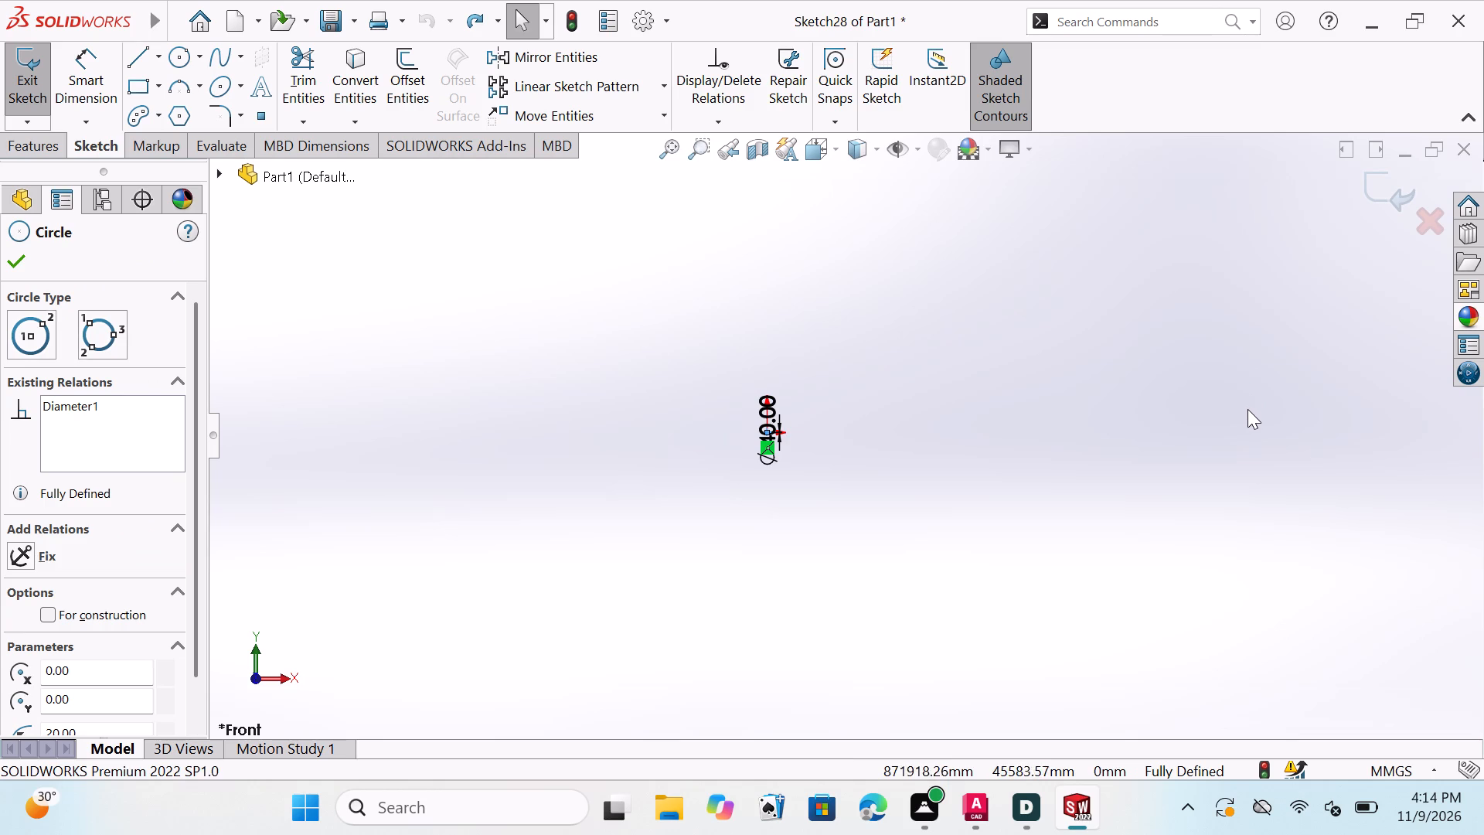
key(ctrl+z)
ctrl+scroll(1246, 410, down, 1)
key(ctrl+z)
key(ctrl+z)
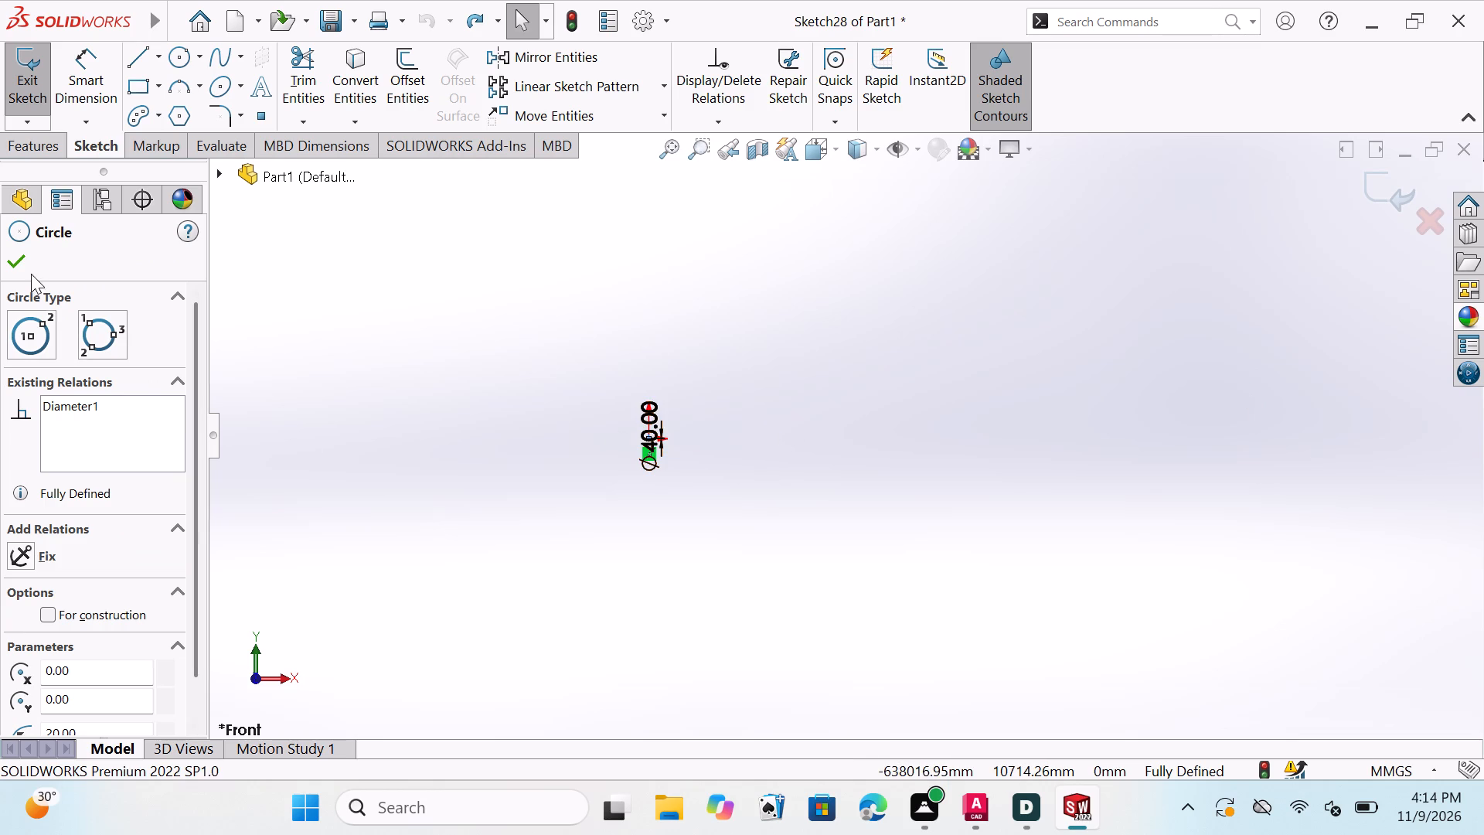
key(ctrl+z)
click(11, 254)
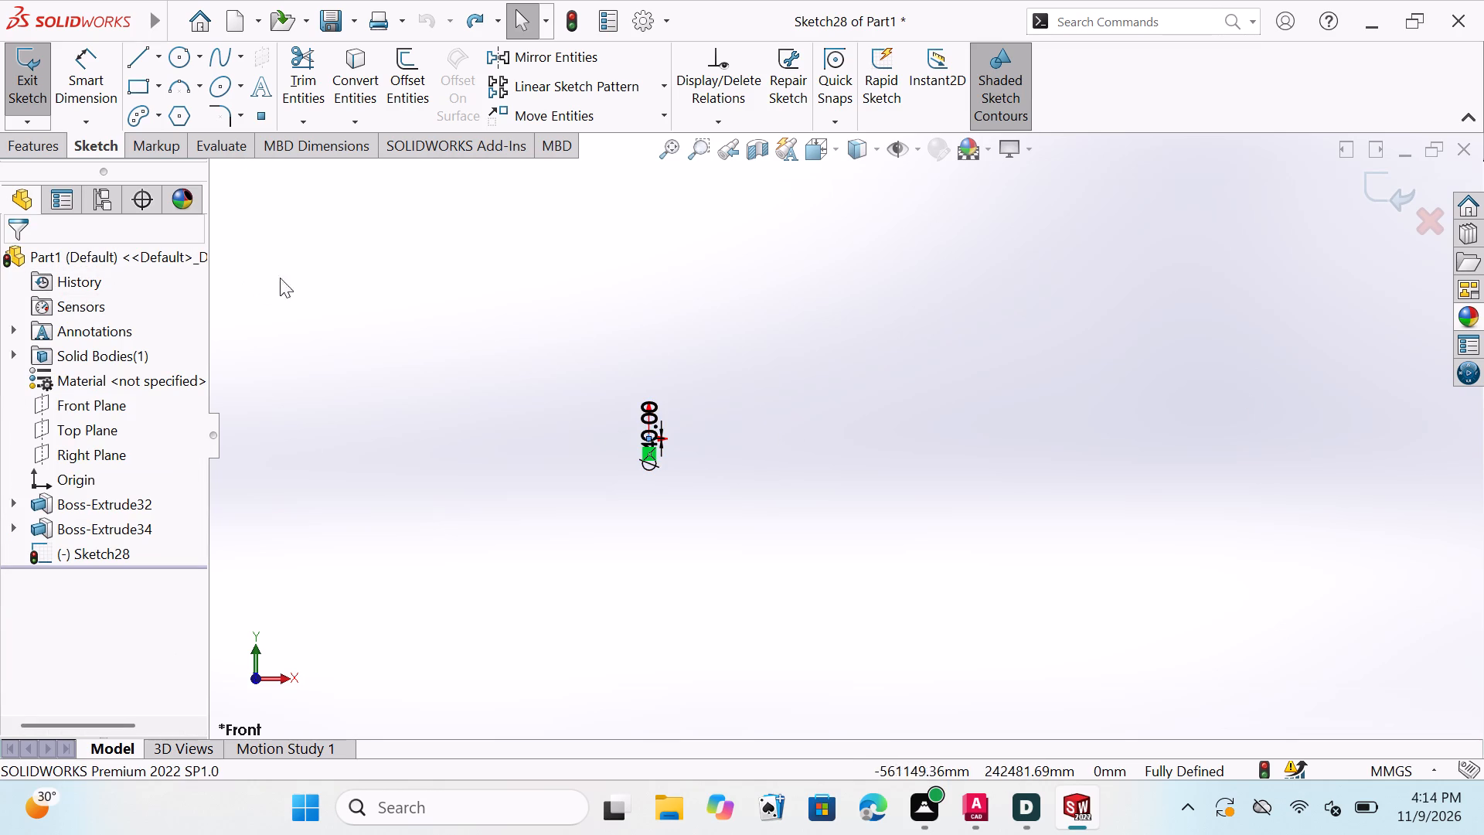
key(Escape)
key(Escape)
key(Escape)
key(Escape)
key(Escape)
Delete the 40 mm circle at the origin together with its diameter dimension, clearing Sketch28.
drag(450, 227, 931, 434)
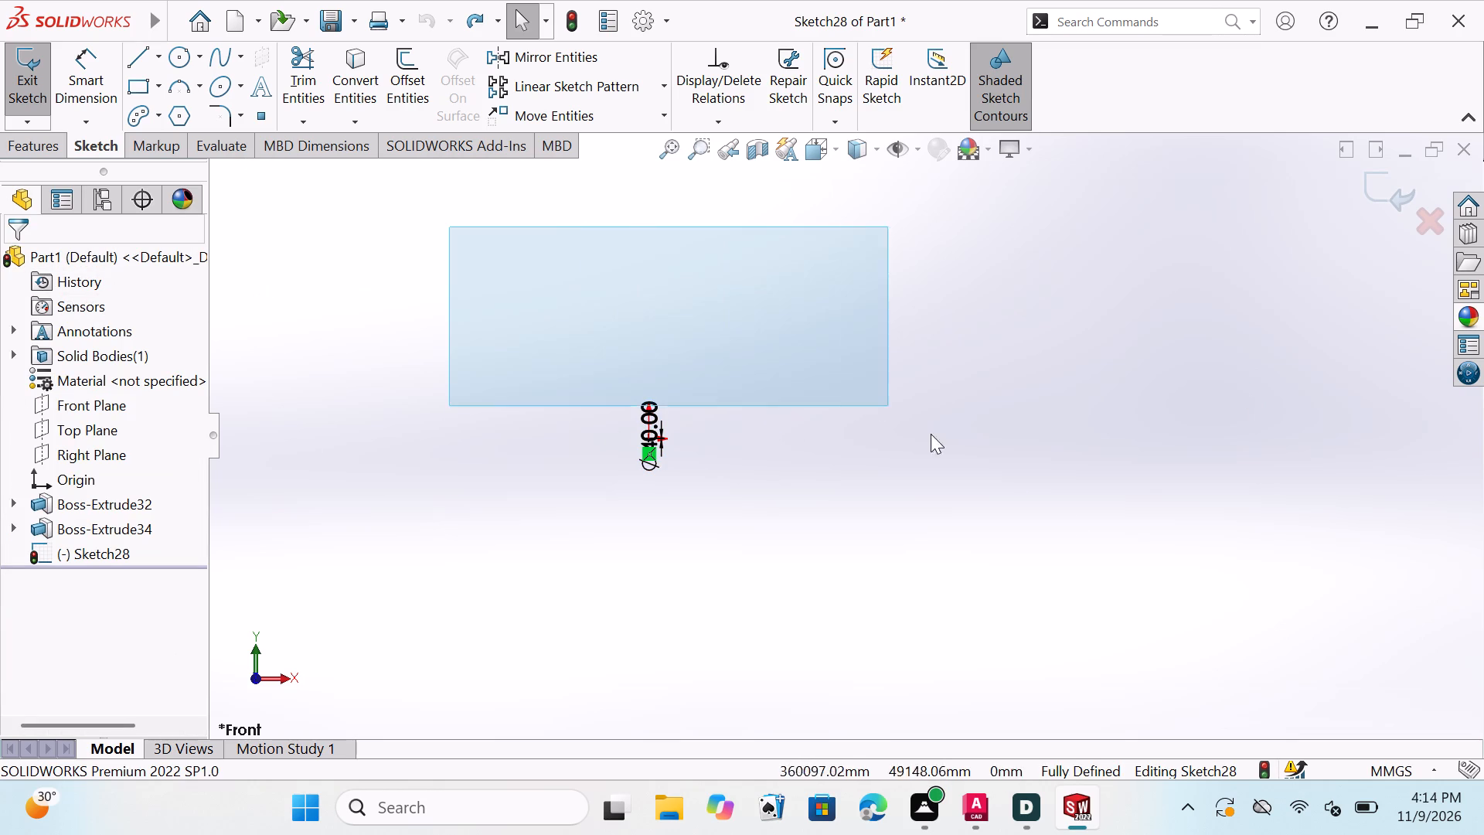
drag(931, 434, 1122, 616)
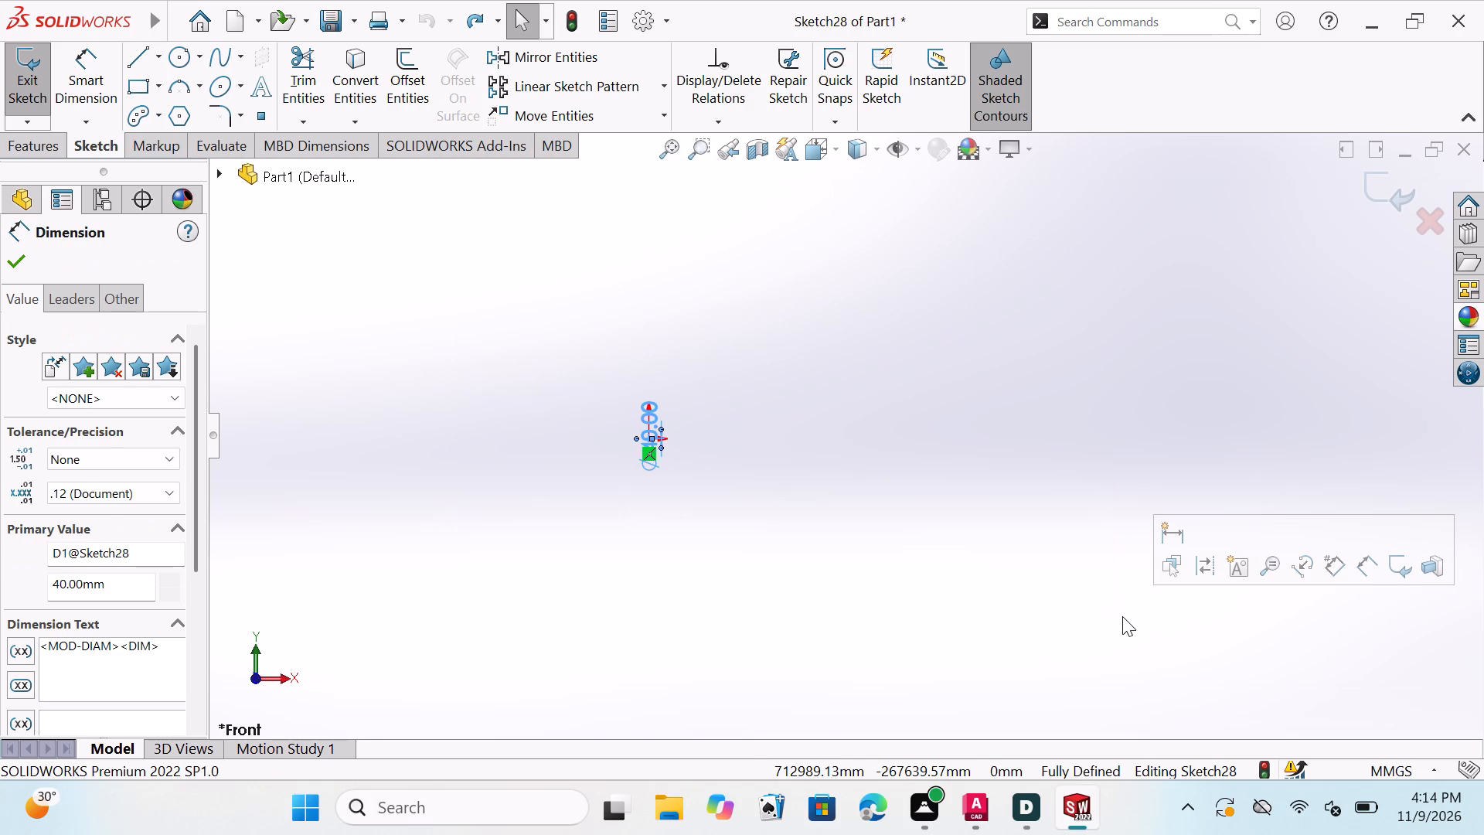
key(Delete)
key(Escape)
key(Escape)
key(Escape)
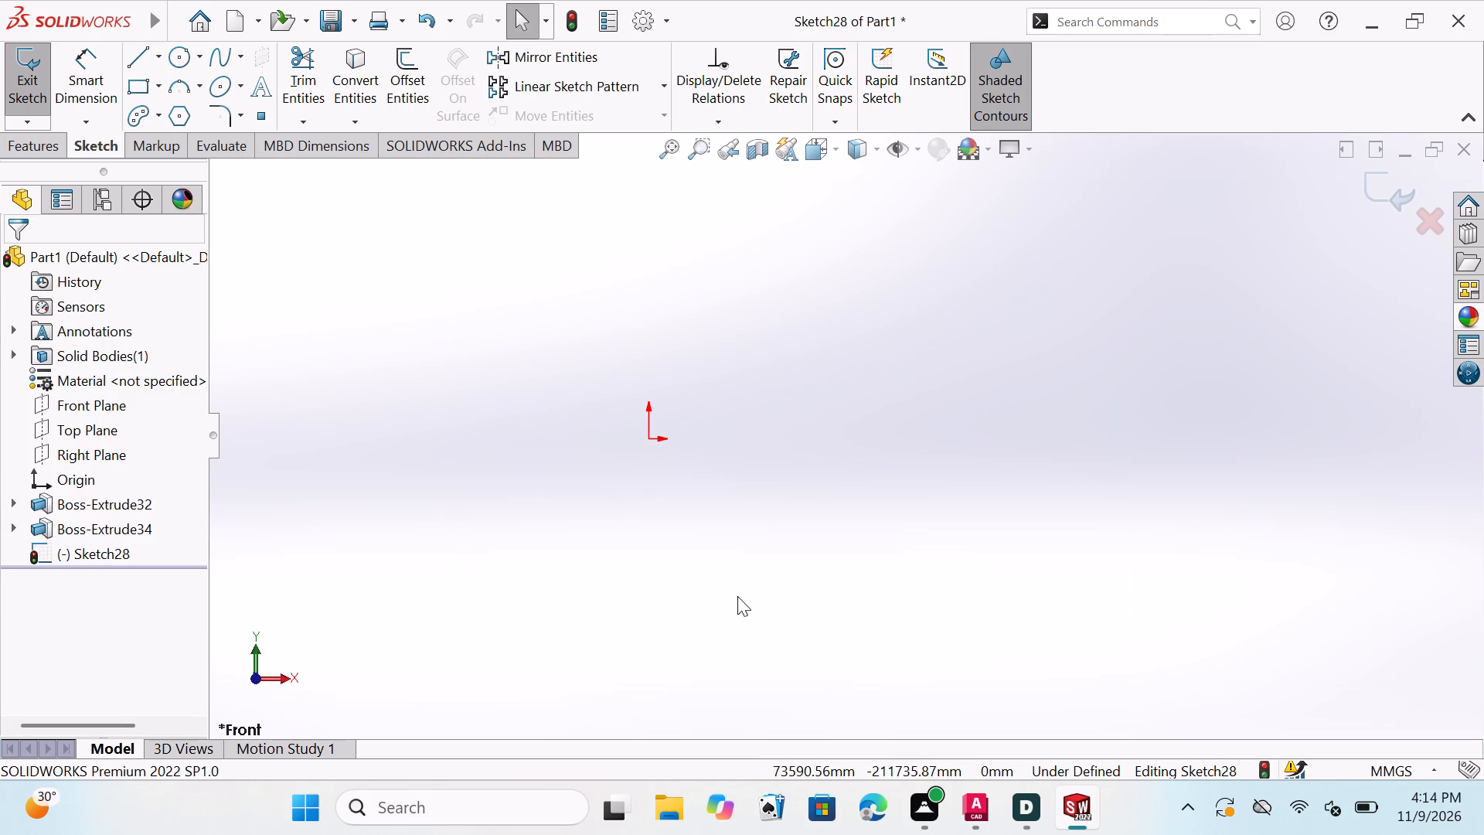
key(Escape)
key(Escape)
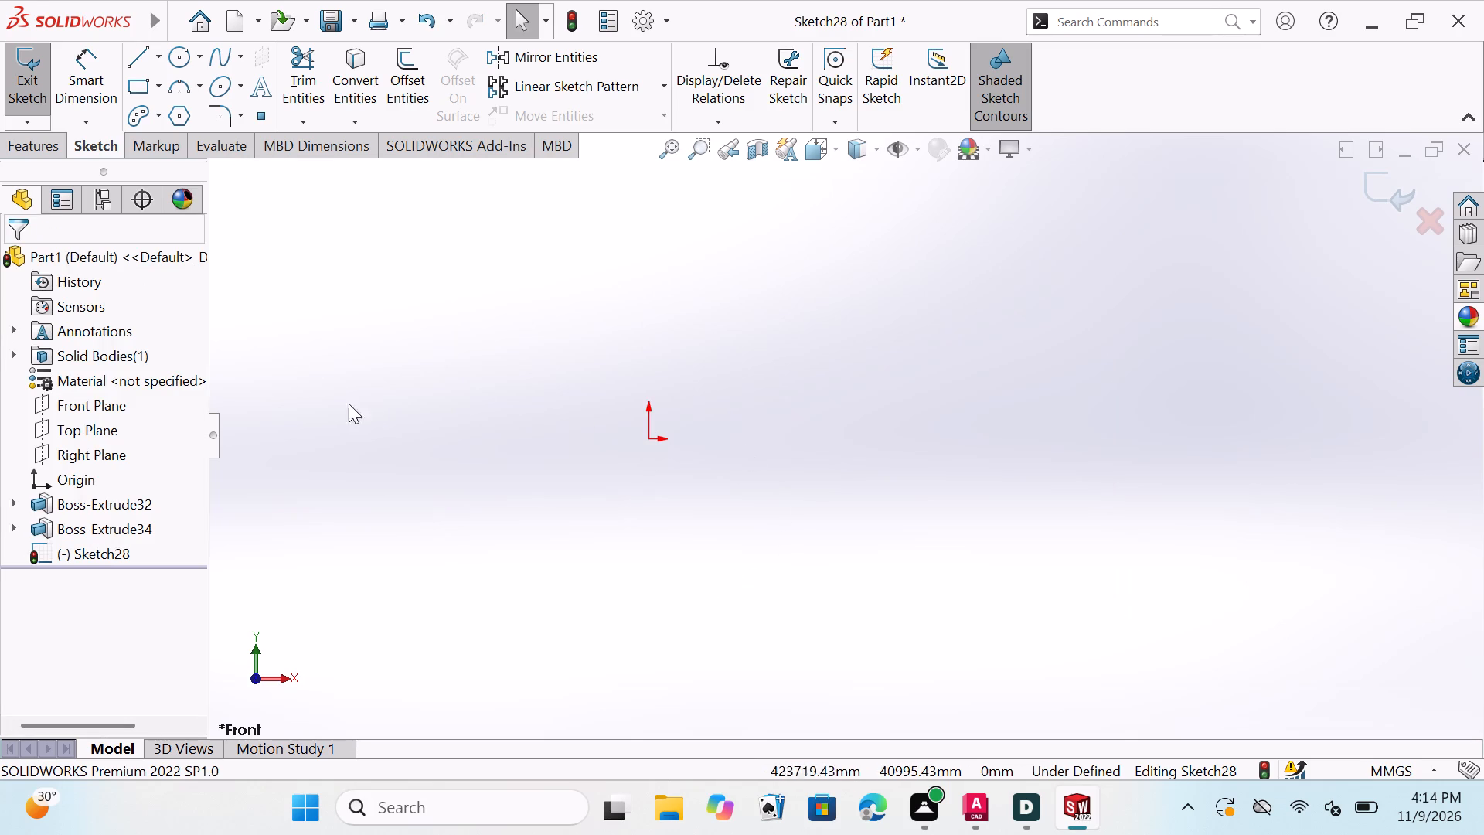
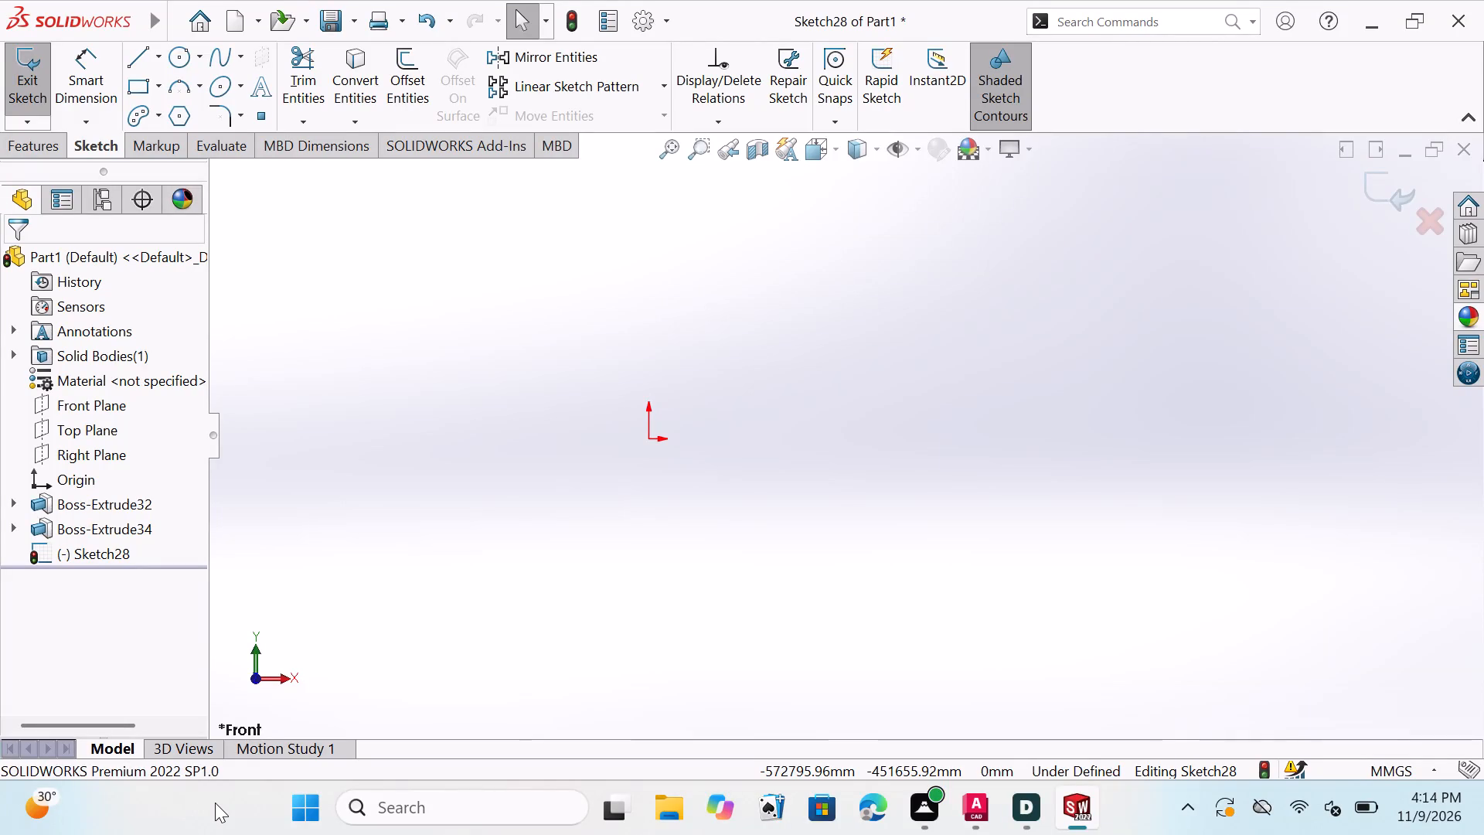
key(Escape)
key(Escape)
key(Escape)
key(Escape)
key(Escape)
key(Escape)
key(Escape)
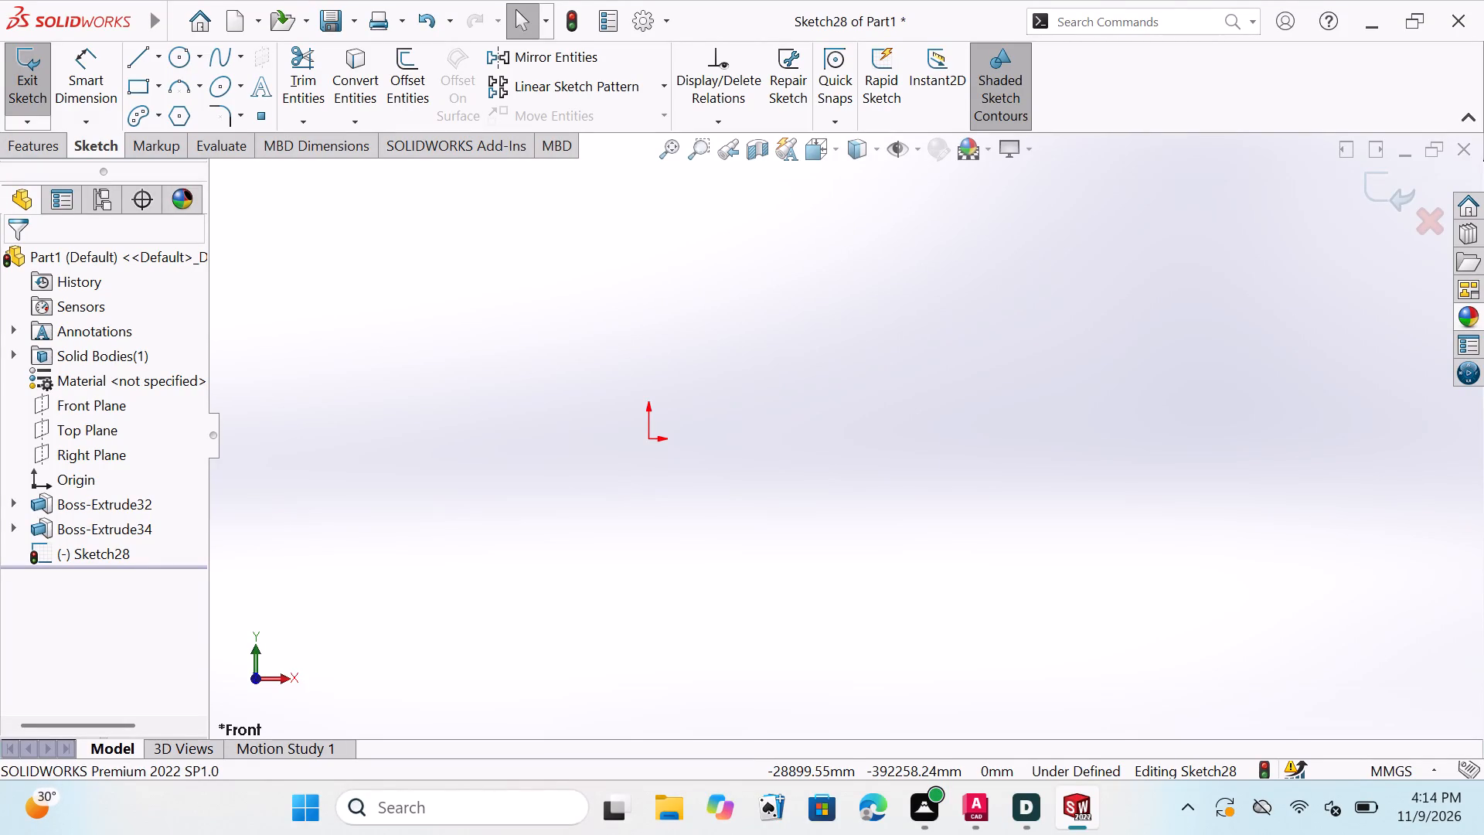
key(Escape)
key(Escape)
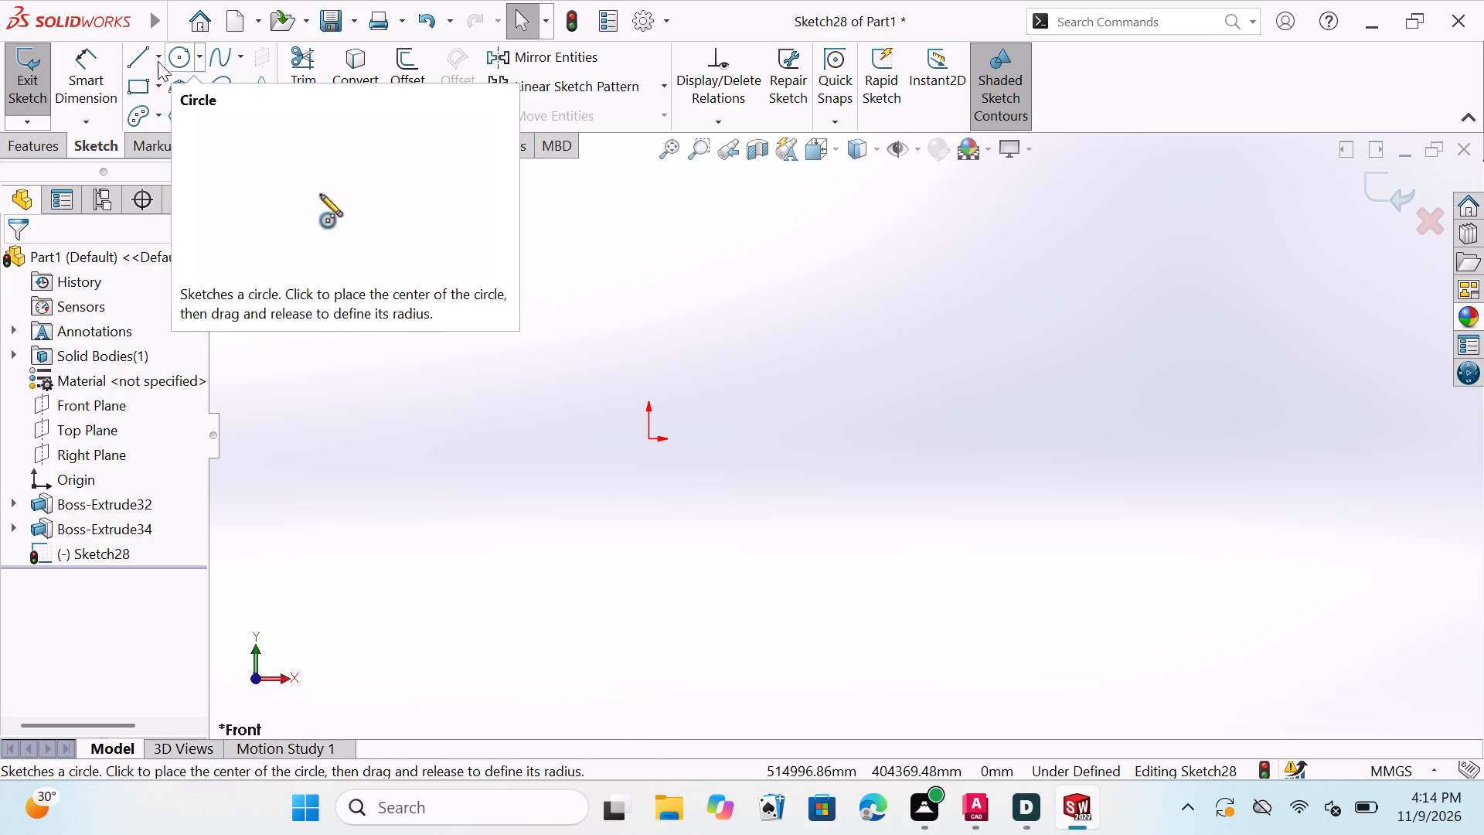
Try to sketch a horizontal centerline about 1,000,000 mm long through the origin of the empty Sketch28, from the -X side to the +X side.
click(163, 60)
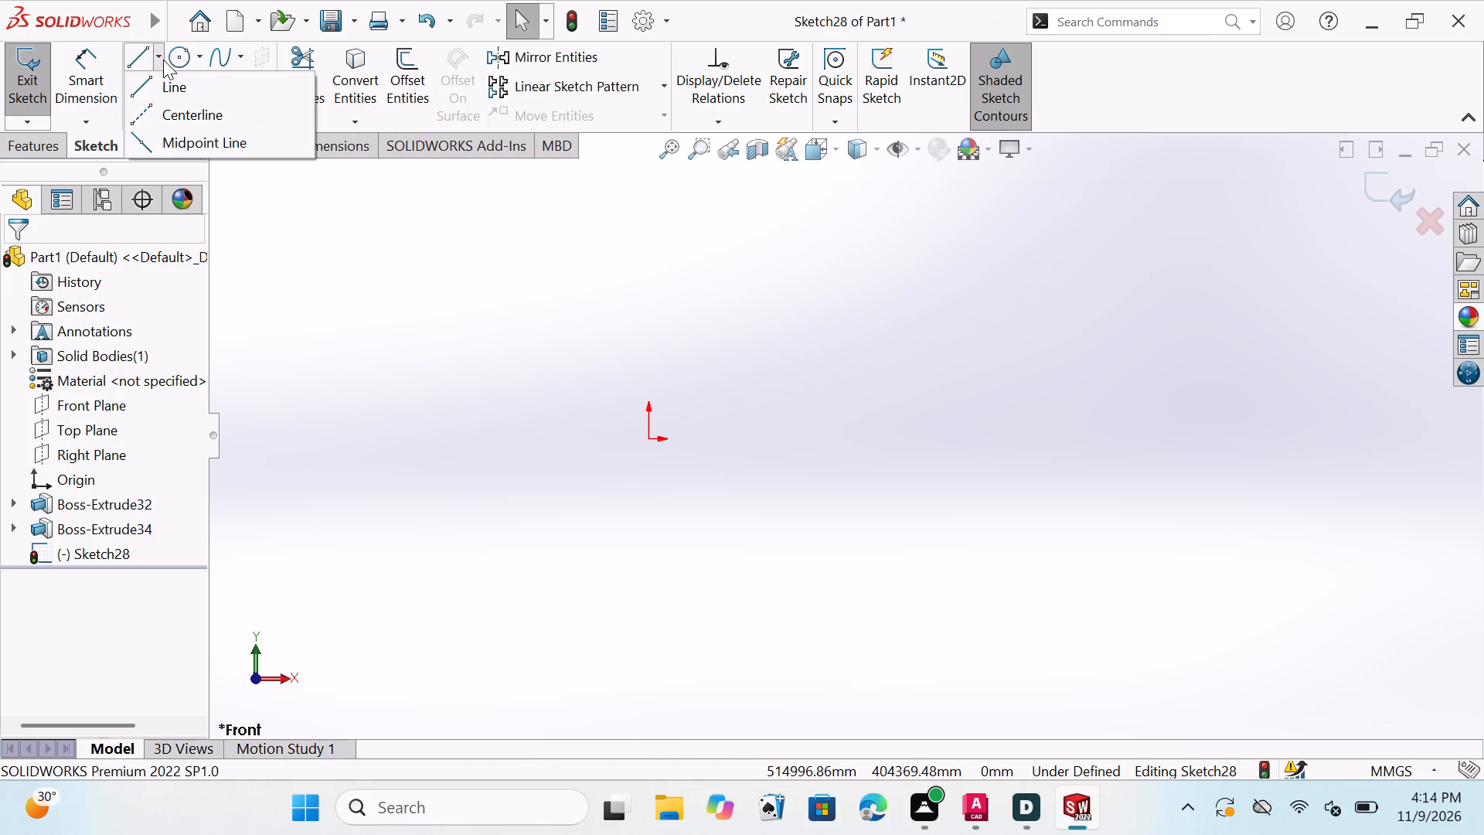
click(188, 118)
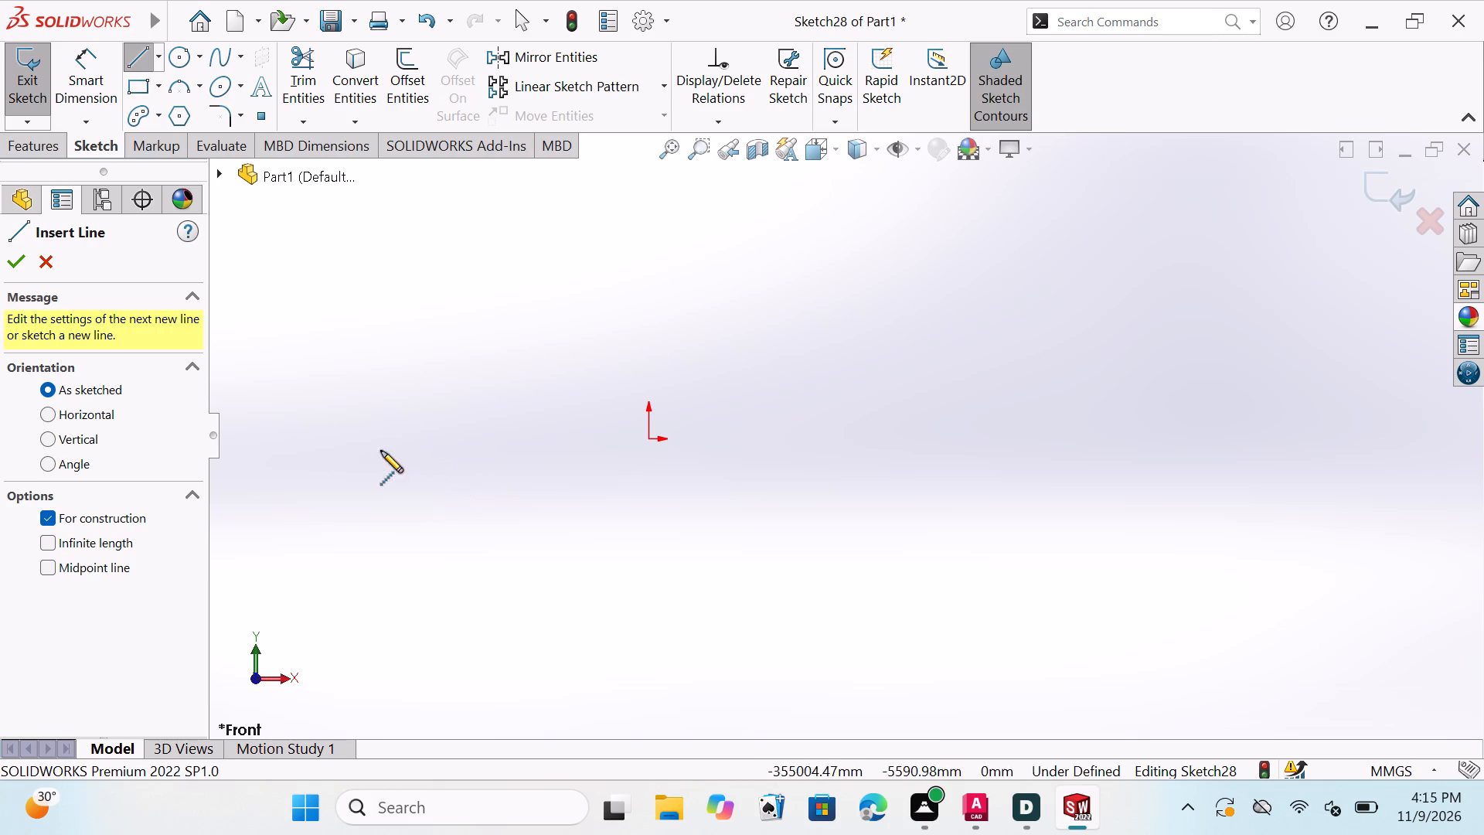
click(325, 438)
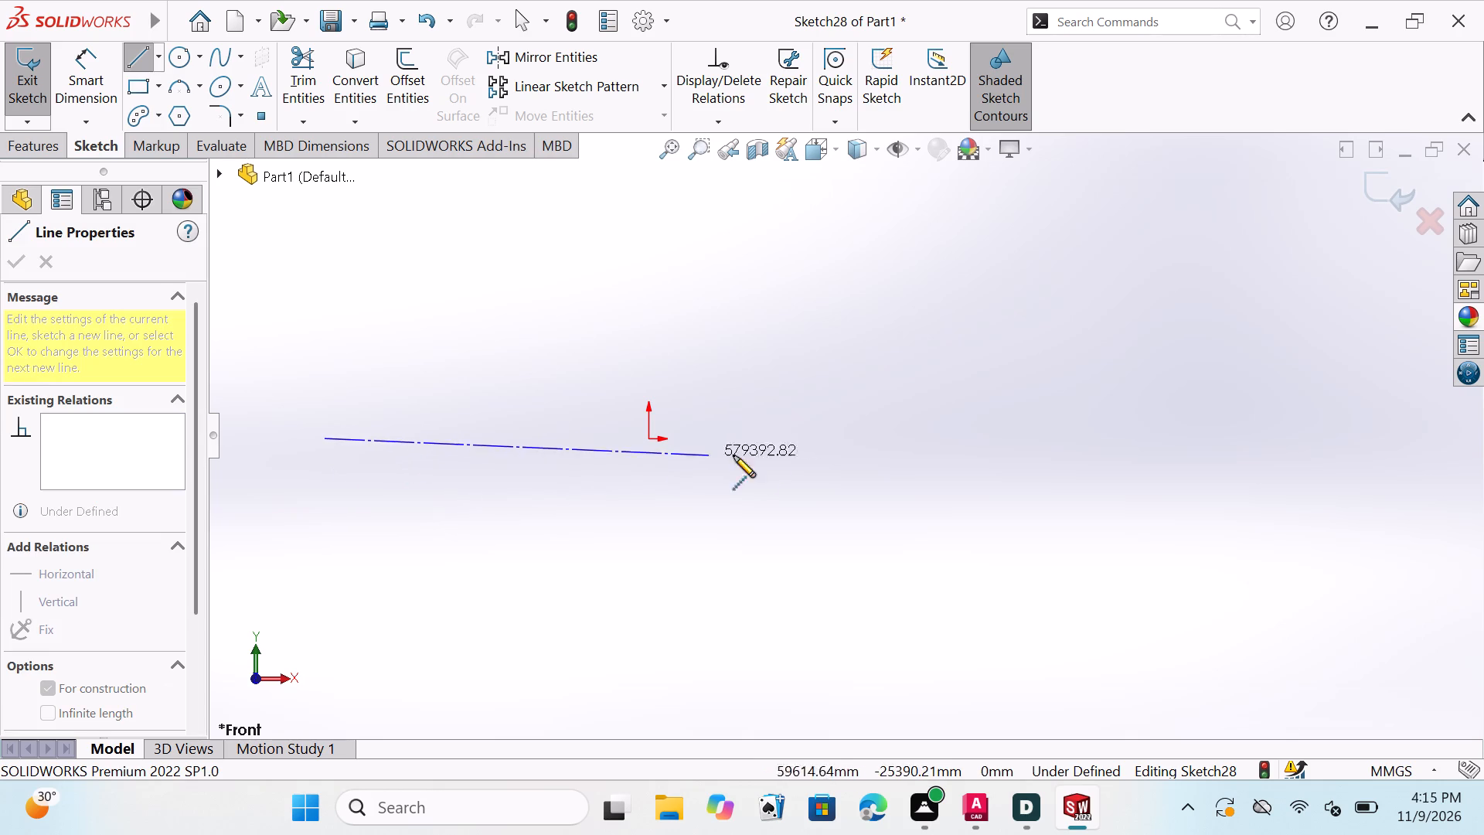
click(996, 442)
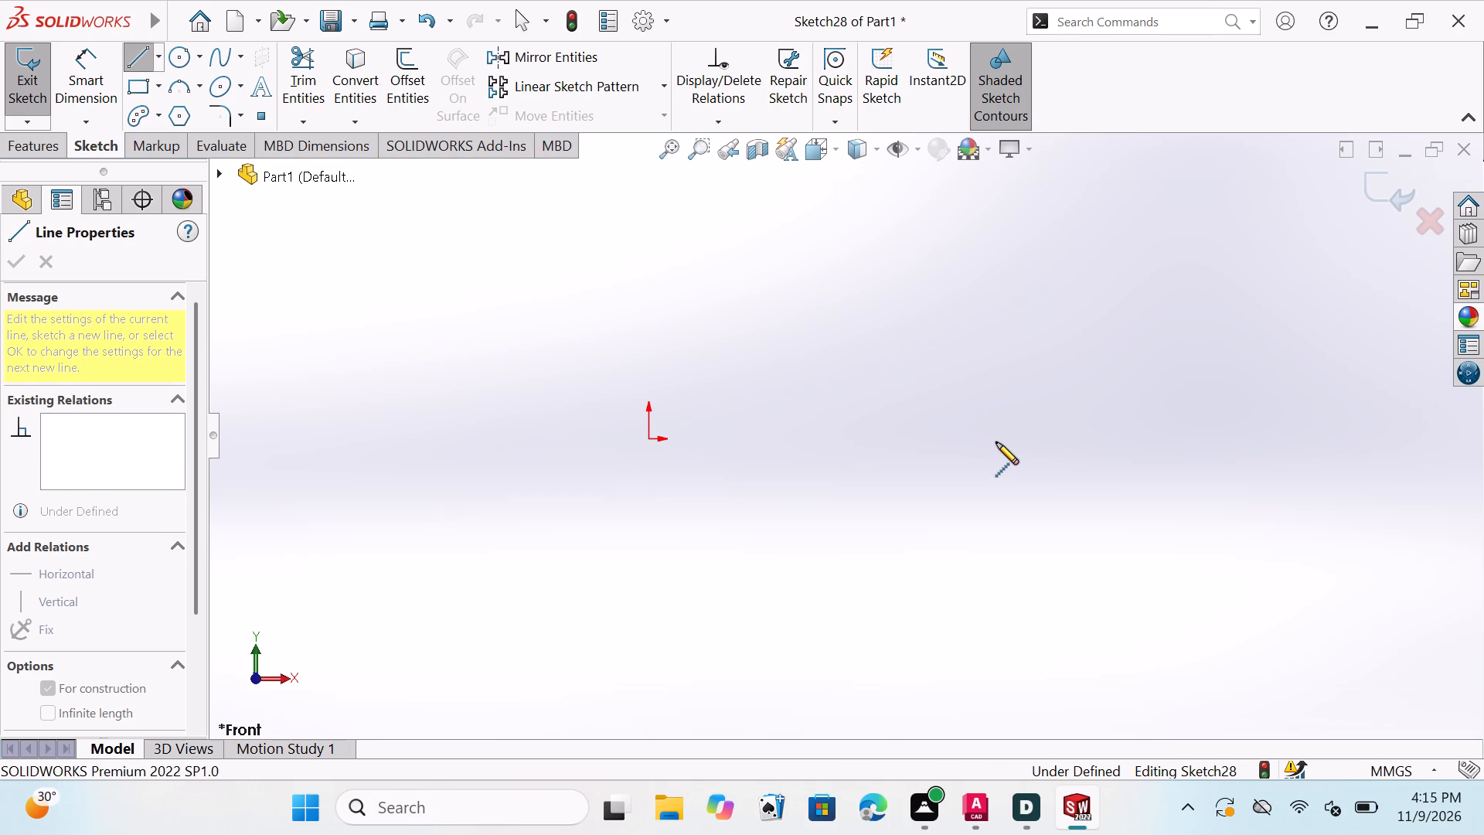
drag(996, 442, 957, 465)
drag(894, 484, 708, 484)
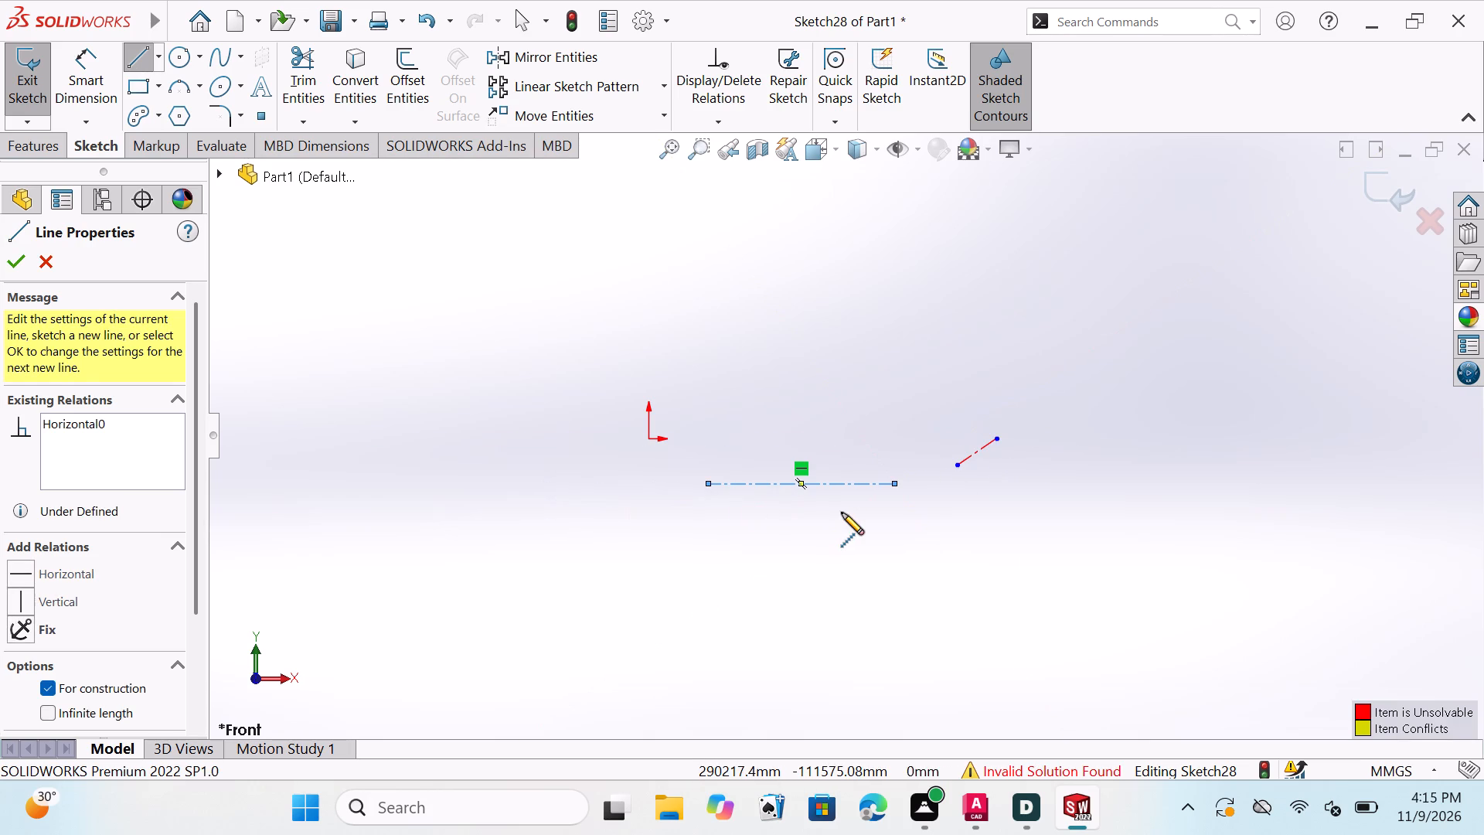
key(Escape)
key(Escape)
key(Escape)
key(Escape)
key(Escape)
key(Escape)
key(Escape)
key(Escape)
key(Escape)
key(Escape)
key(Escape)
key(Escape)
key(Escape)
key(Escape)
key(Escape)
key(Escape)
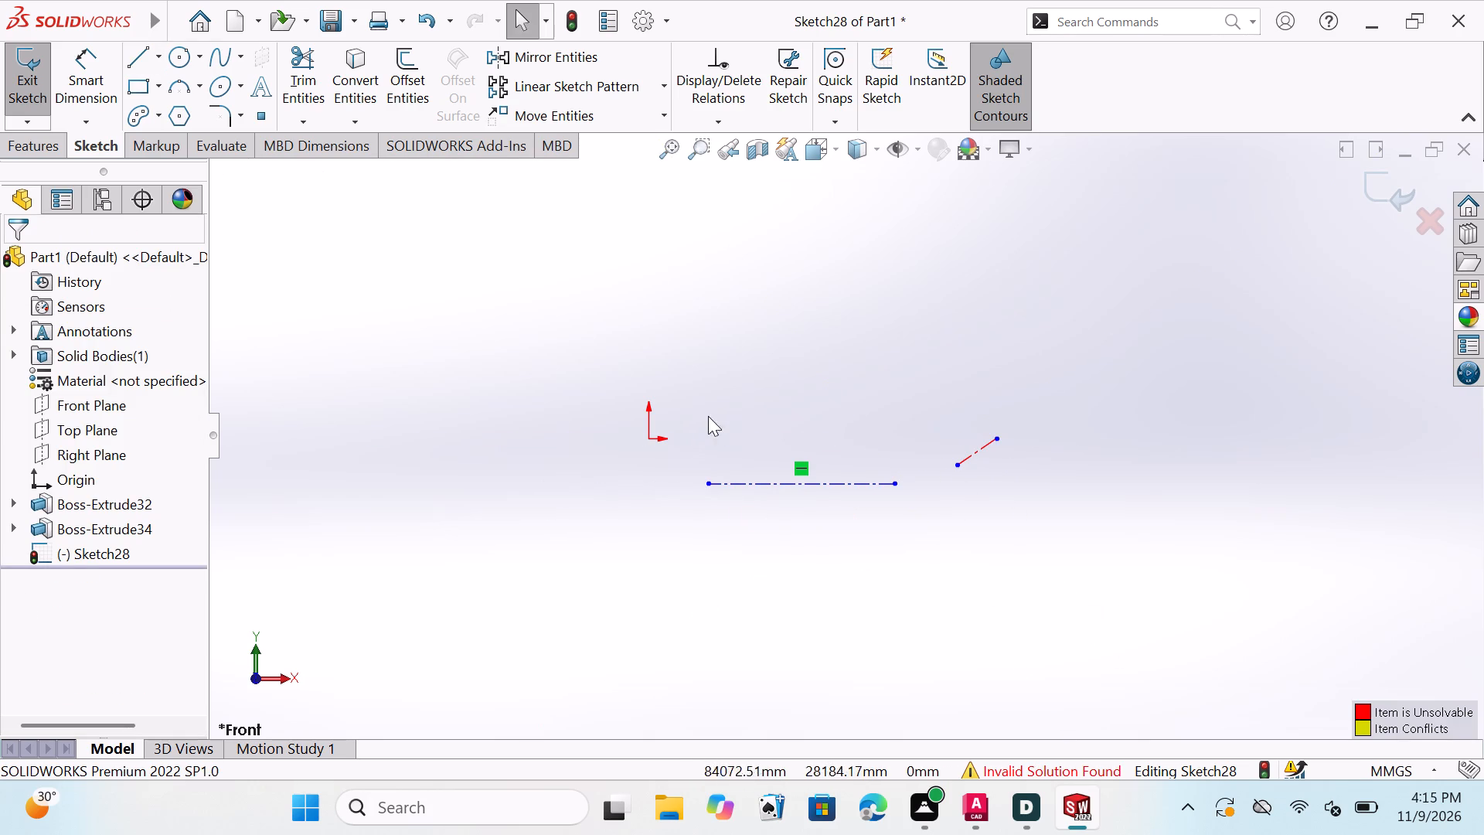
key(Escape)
Undo the stray centerlines and the circle's deletion, restoring Sketch28 to the dimensioned 40 mm circle at the origin.
key(ctrl+z)
key(ctrl+z)
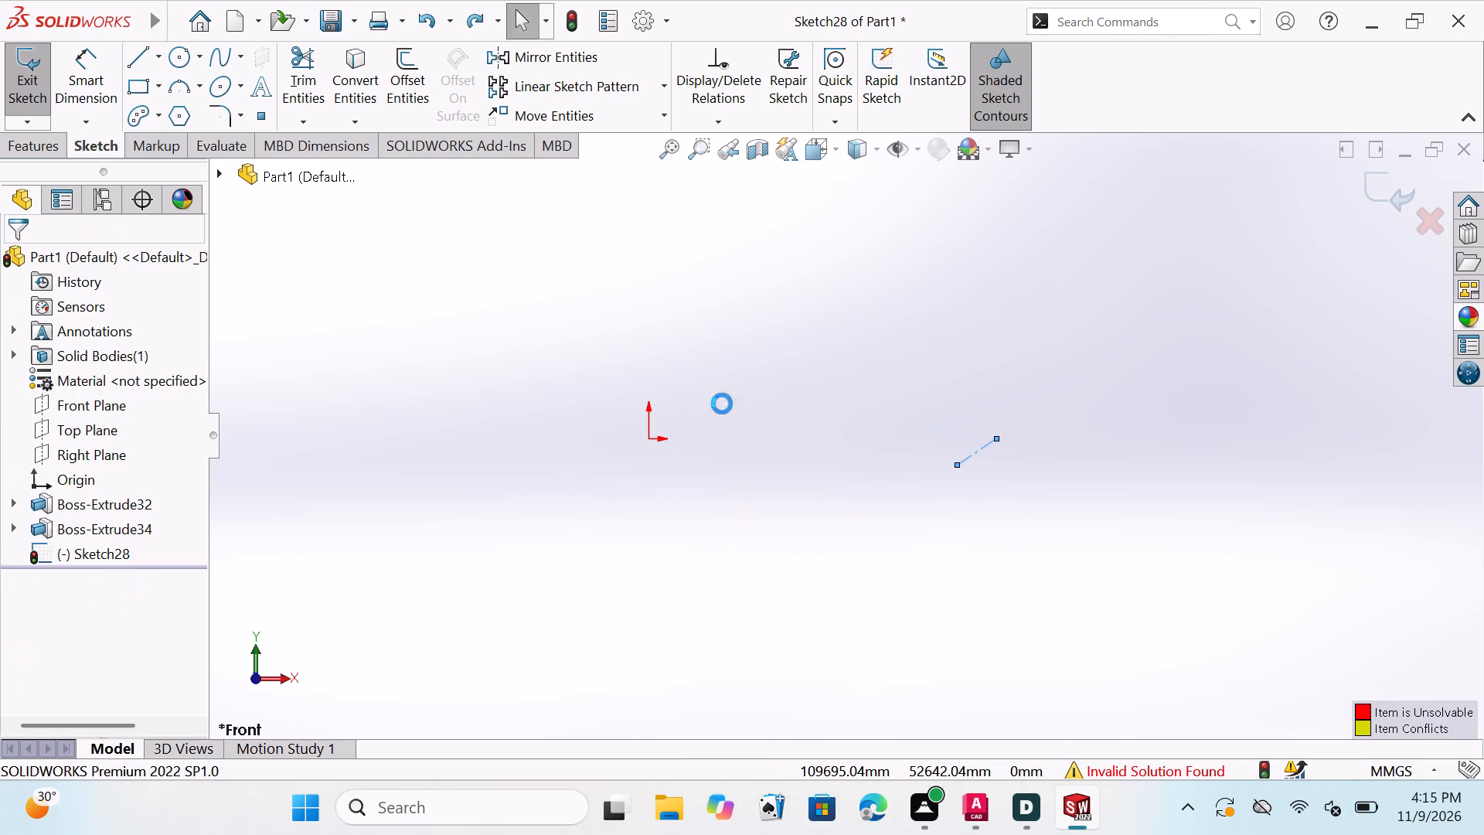
key(ctrl+z)
key(ctrl+z)
key(ctrl+z)
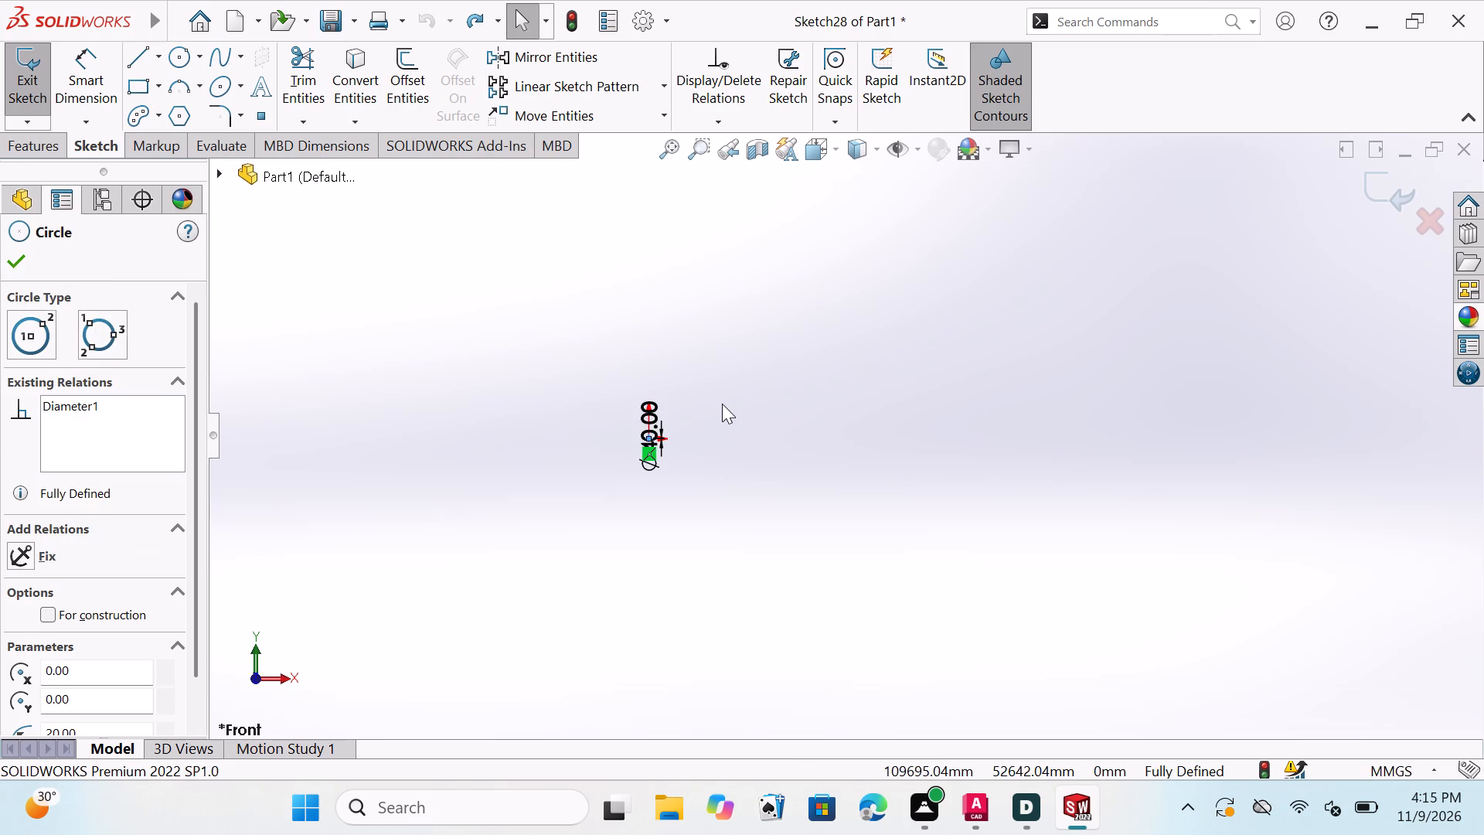
key(ctrl+z)
key(ctrl+z)
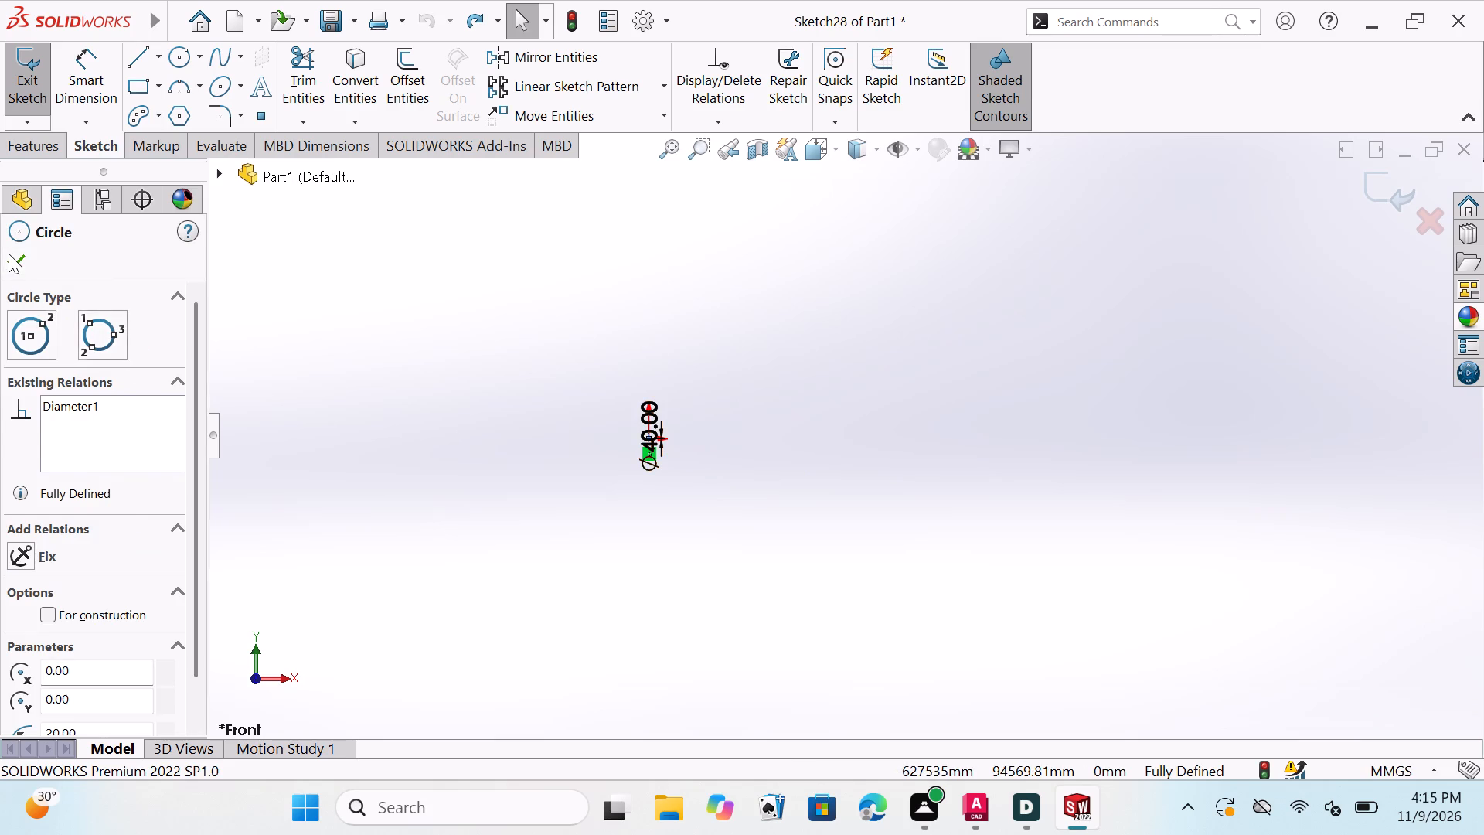
click(9, 254)
key(Escape)
key(Escape)
key(Escape)
key(Escape)
key(Escape)
key(Escape)
key(Escape)
key(Escape)
key(Escape)
key(Escape)
key(Escape)
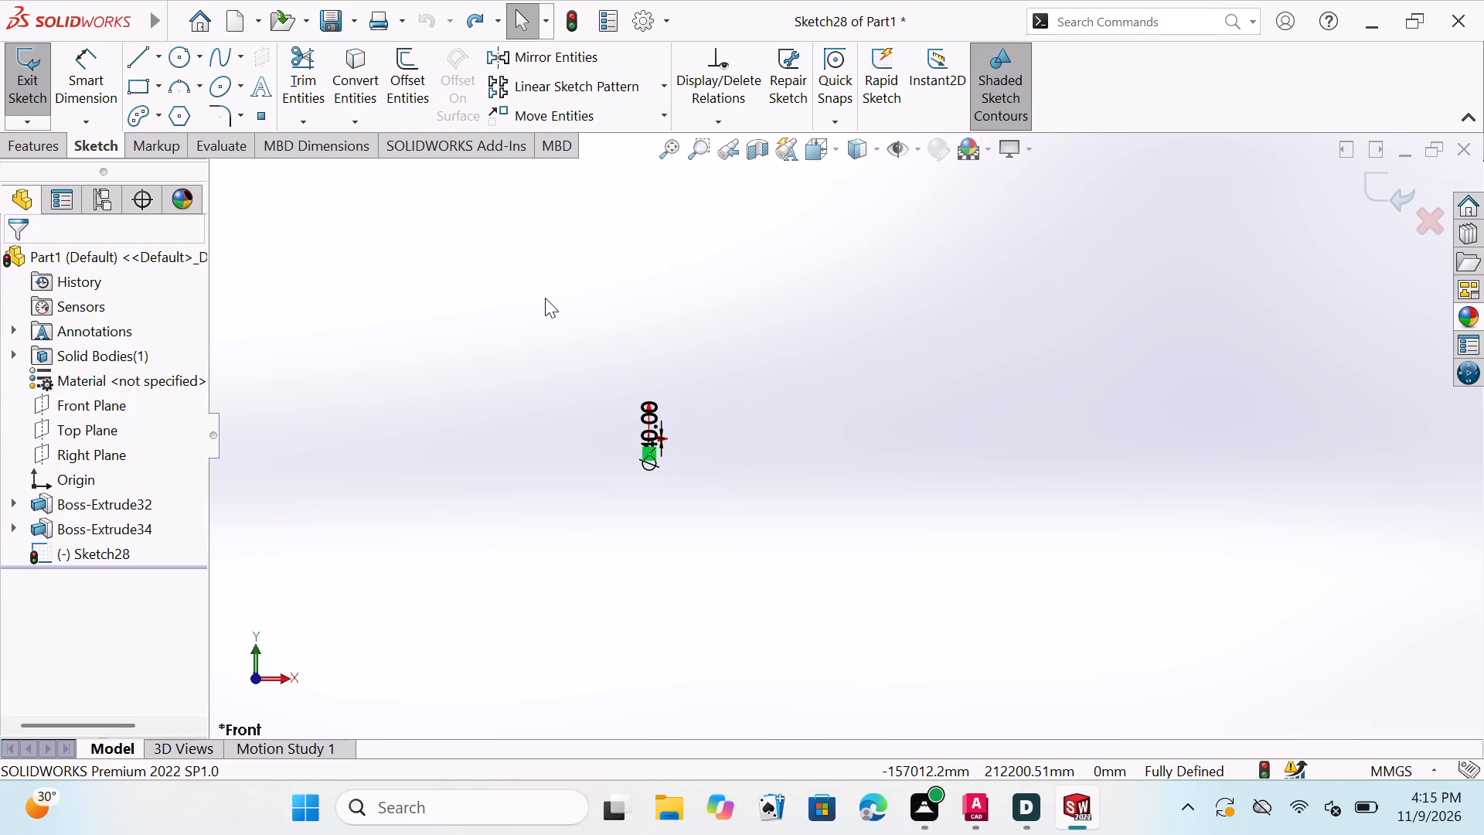
key(ctrl+z)
key(ctrl+z)
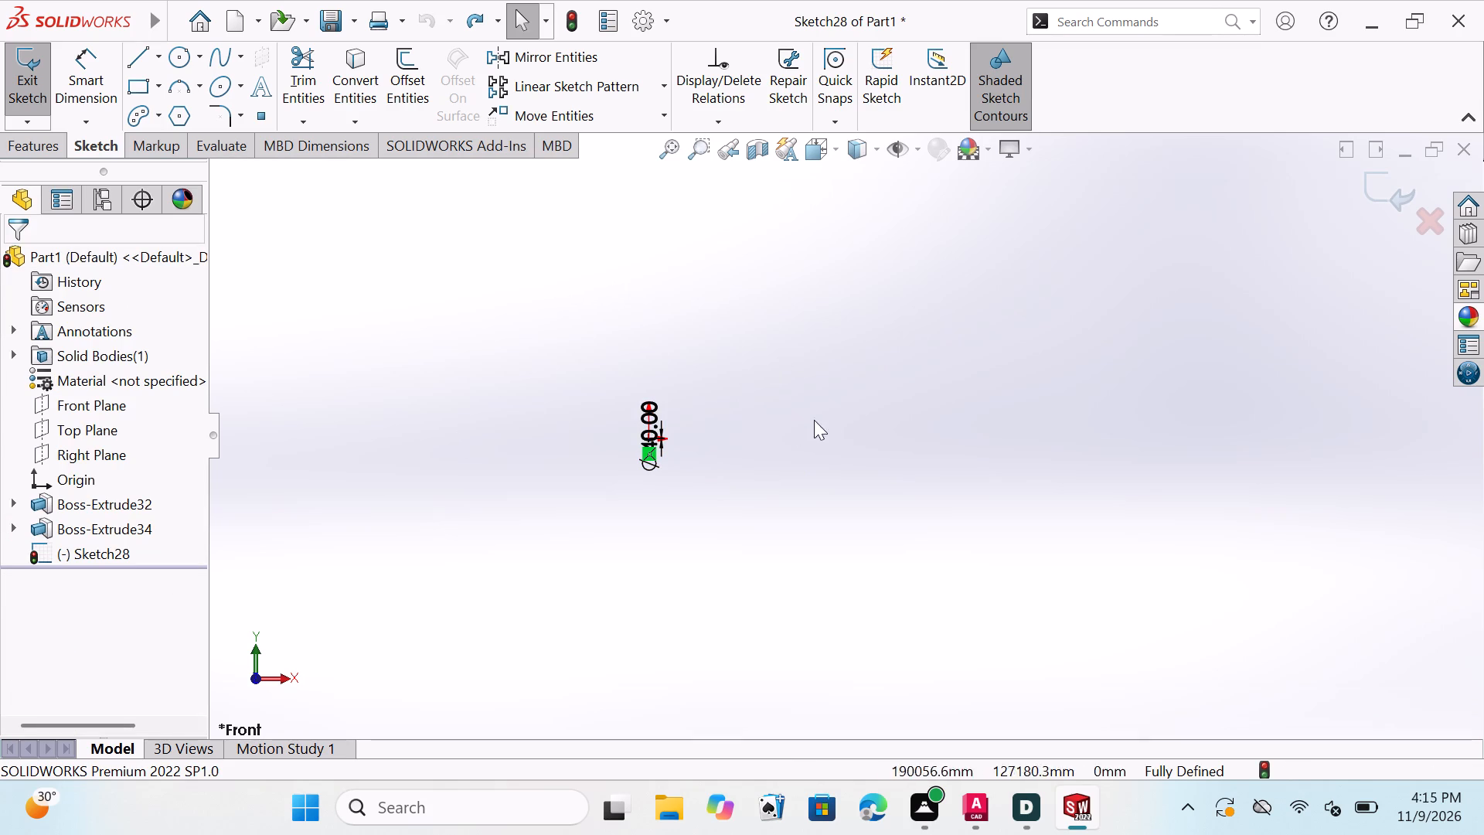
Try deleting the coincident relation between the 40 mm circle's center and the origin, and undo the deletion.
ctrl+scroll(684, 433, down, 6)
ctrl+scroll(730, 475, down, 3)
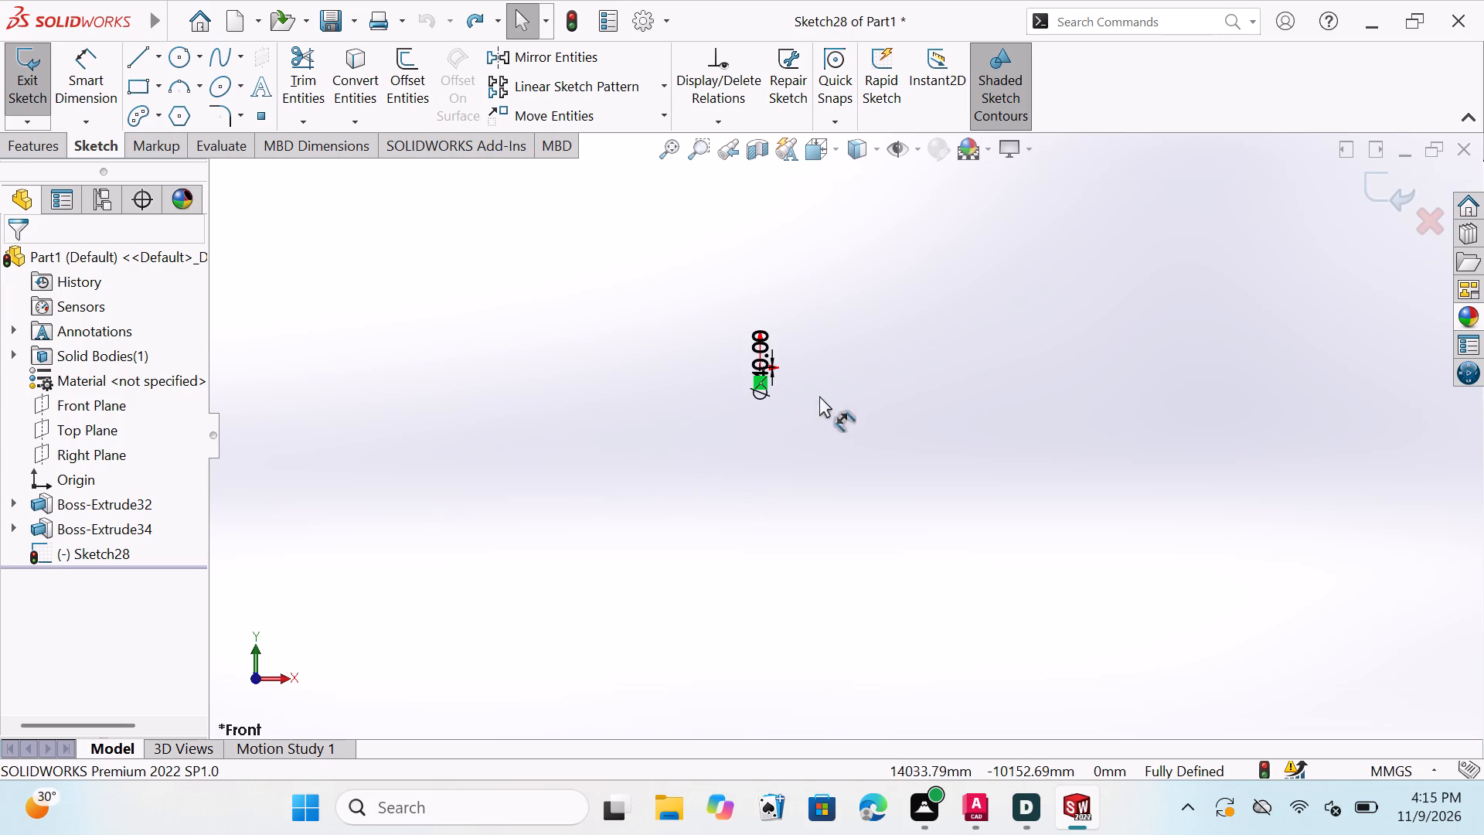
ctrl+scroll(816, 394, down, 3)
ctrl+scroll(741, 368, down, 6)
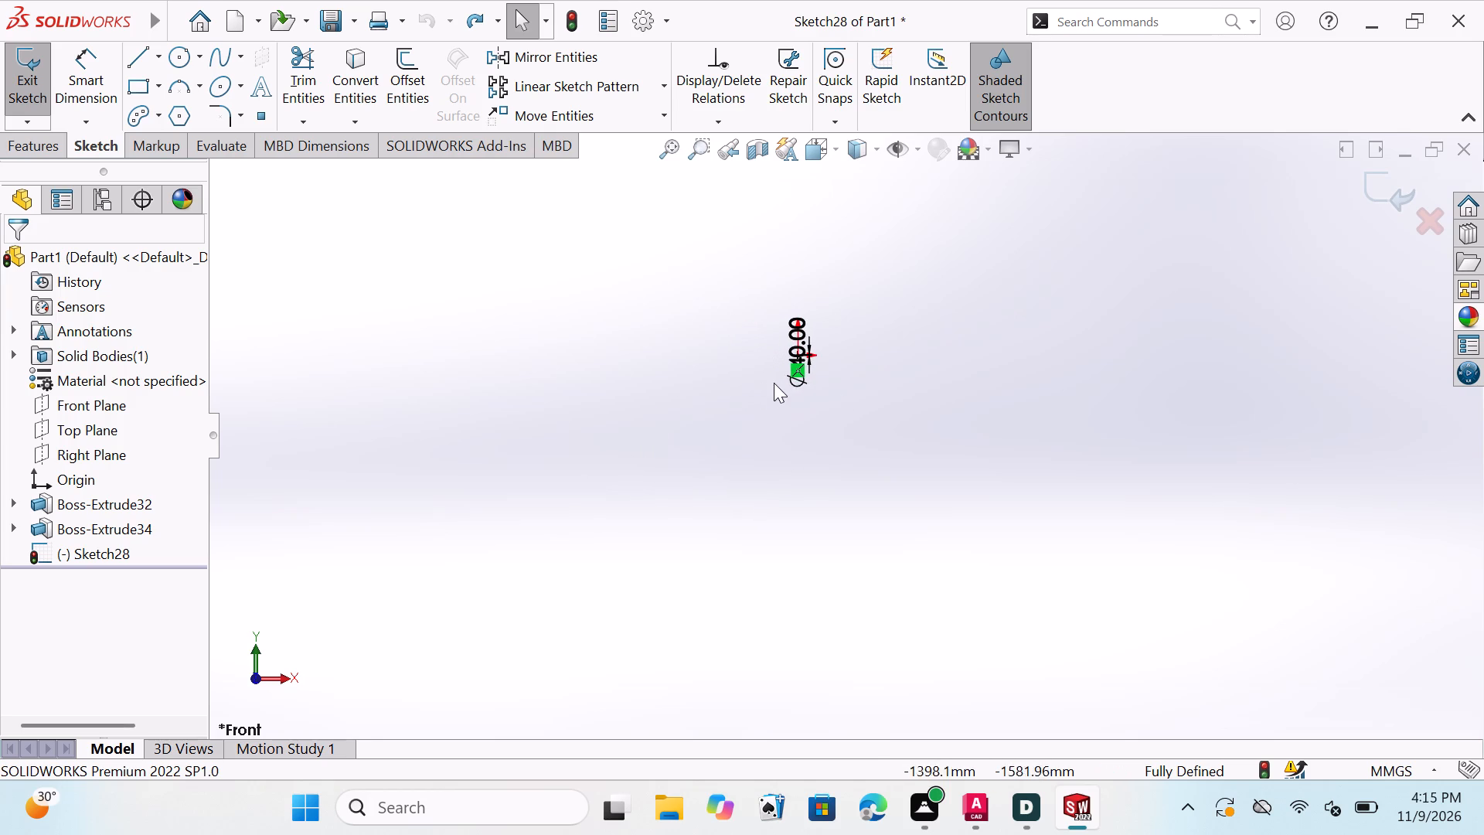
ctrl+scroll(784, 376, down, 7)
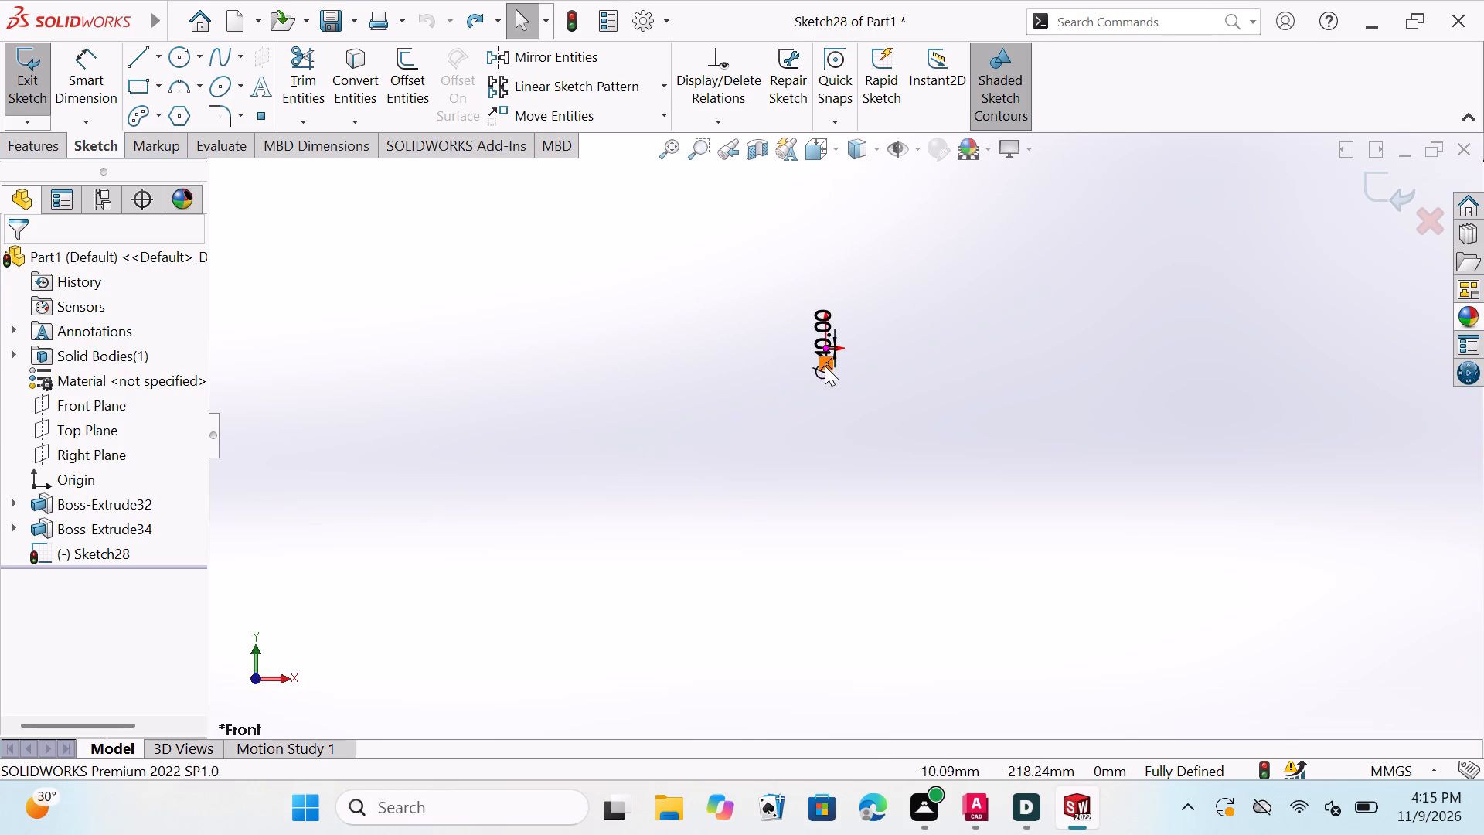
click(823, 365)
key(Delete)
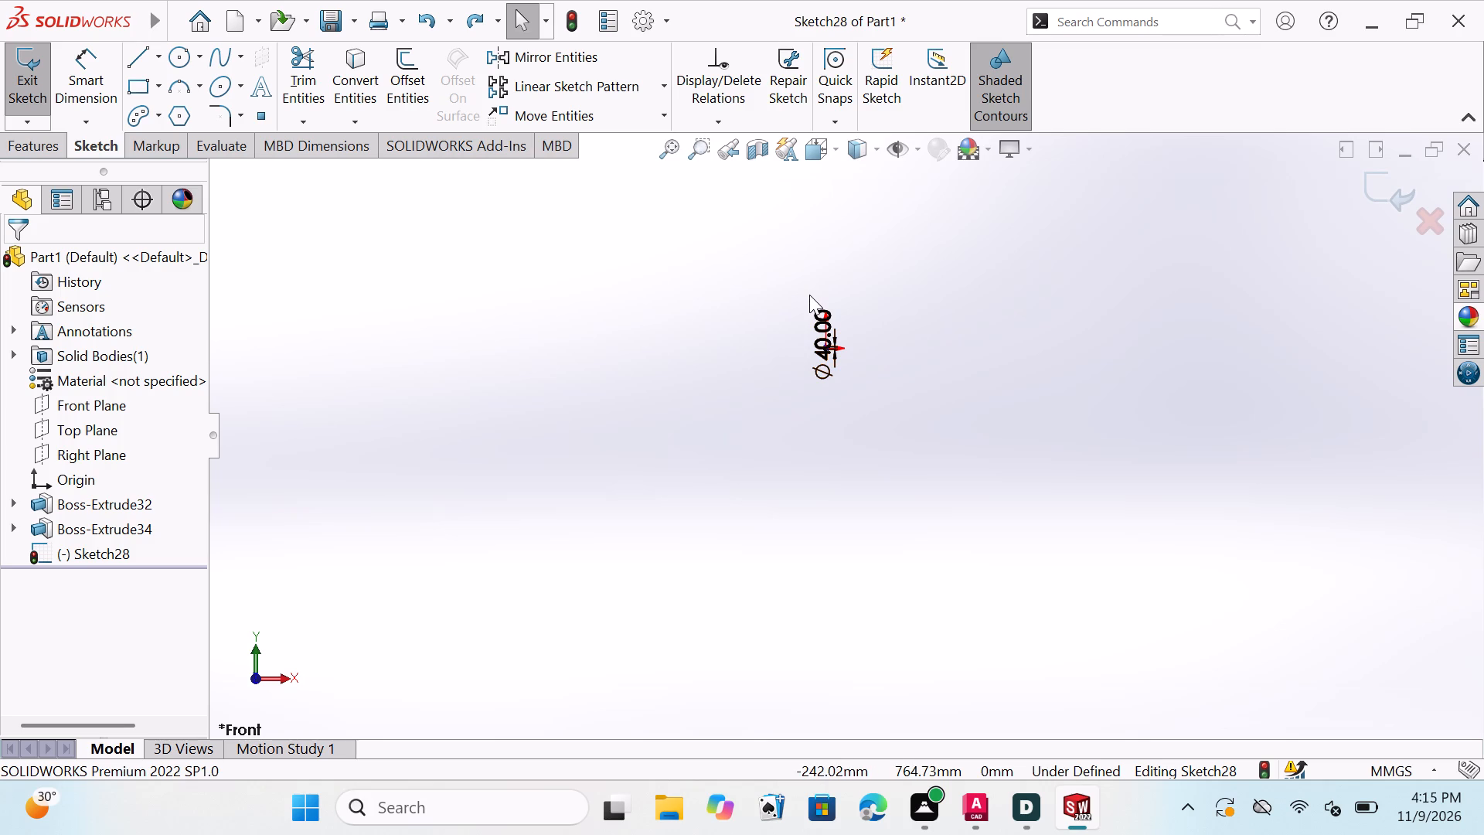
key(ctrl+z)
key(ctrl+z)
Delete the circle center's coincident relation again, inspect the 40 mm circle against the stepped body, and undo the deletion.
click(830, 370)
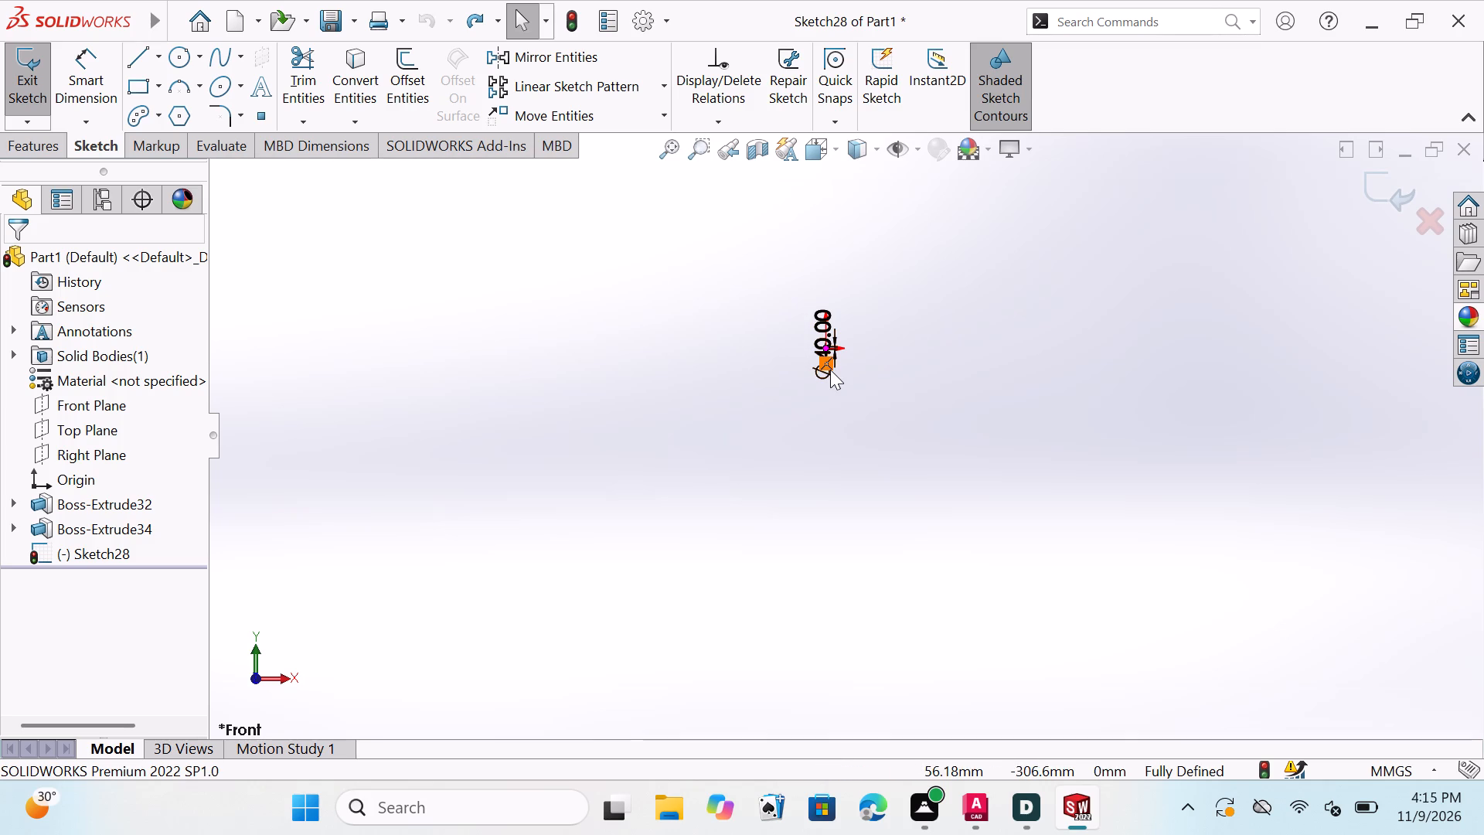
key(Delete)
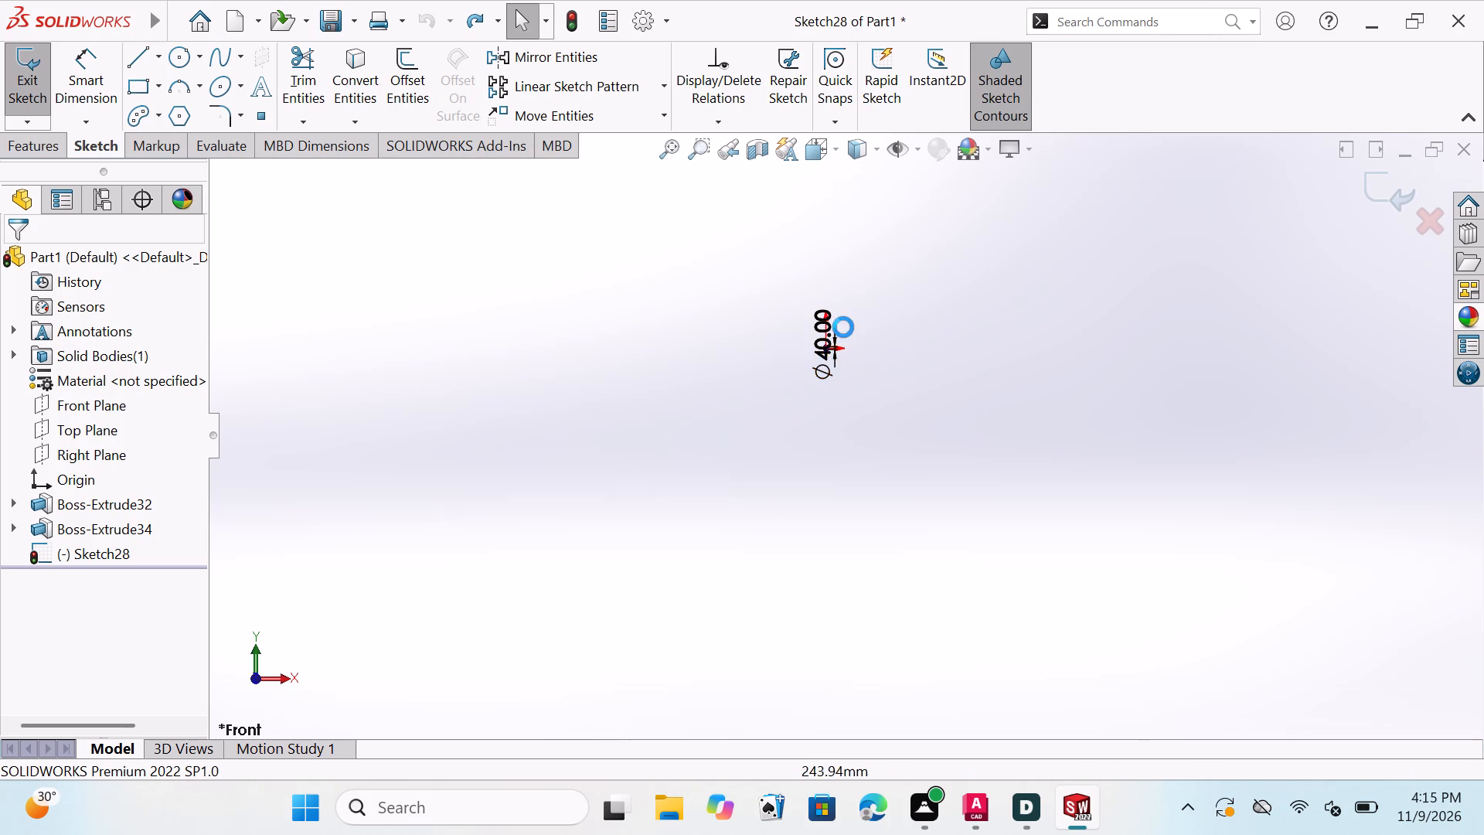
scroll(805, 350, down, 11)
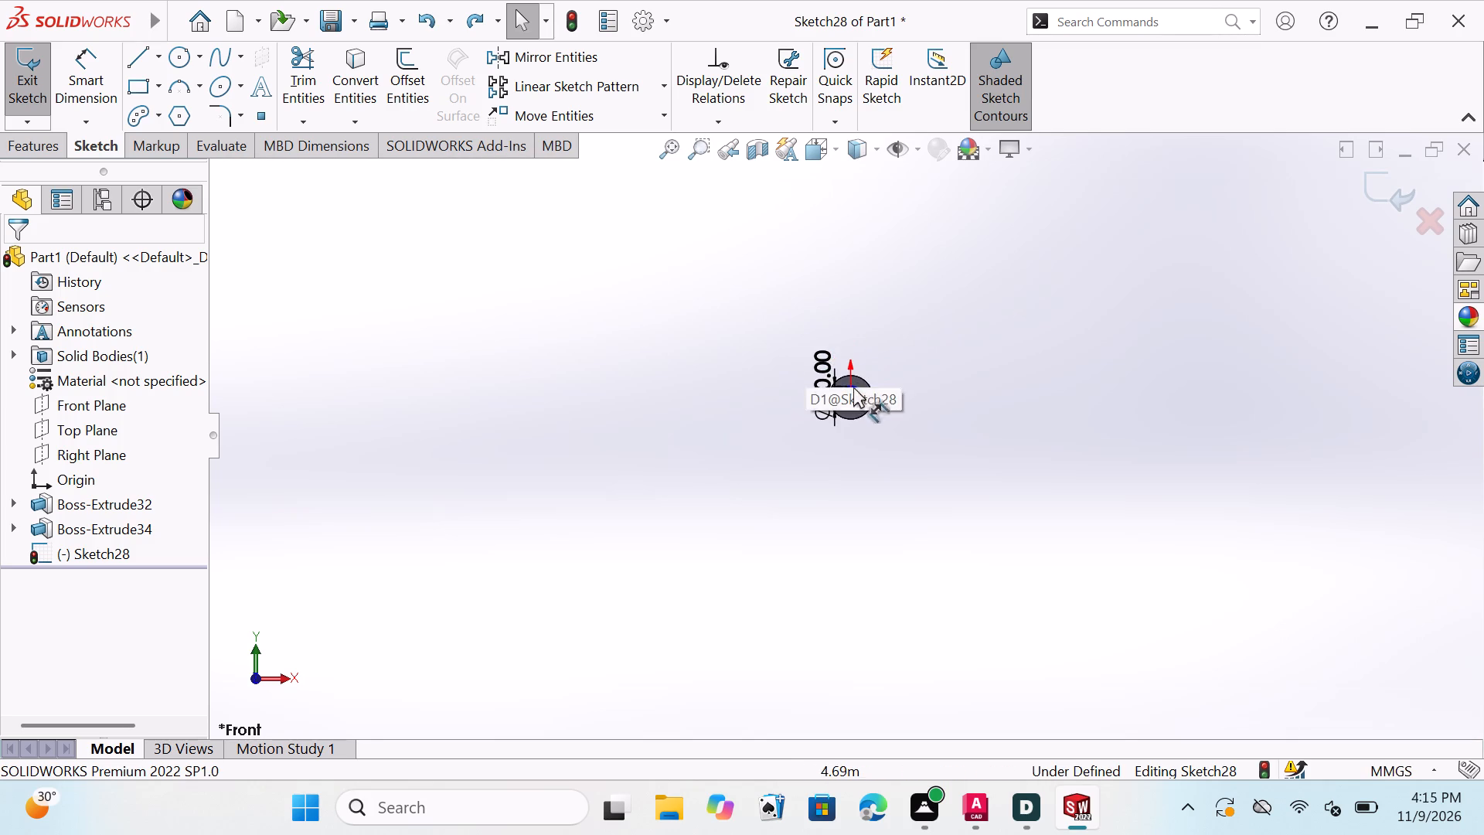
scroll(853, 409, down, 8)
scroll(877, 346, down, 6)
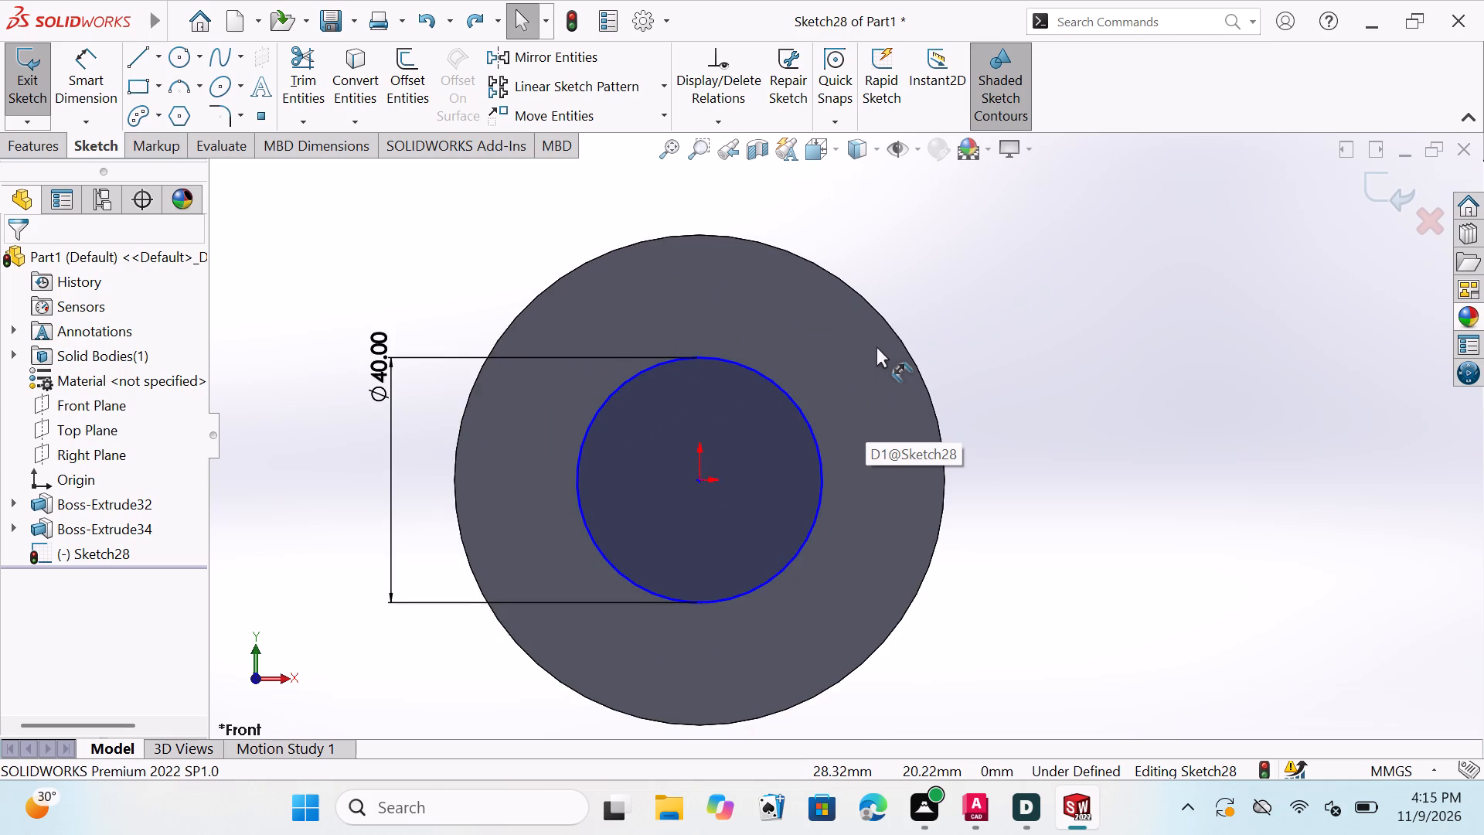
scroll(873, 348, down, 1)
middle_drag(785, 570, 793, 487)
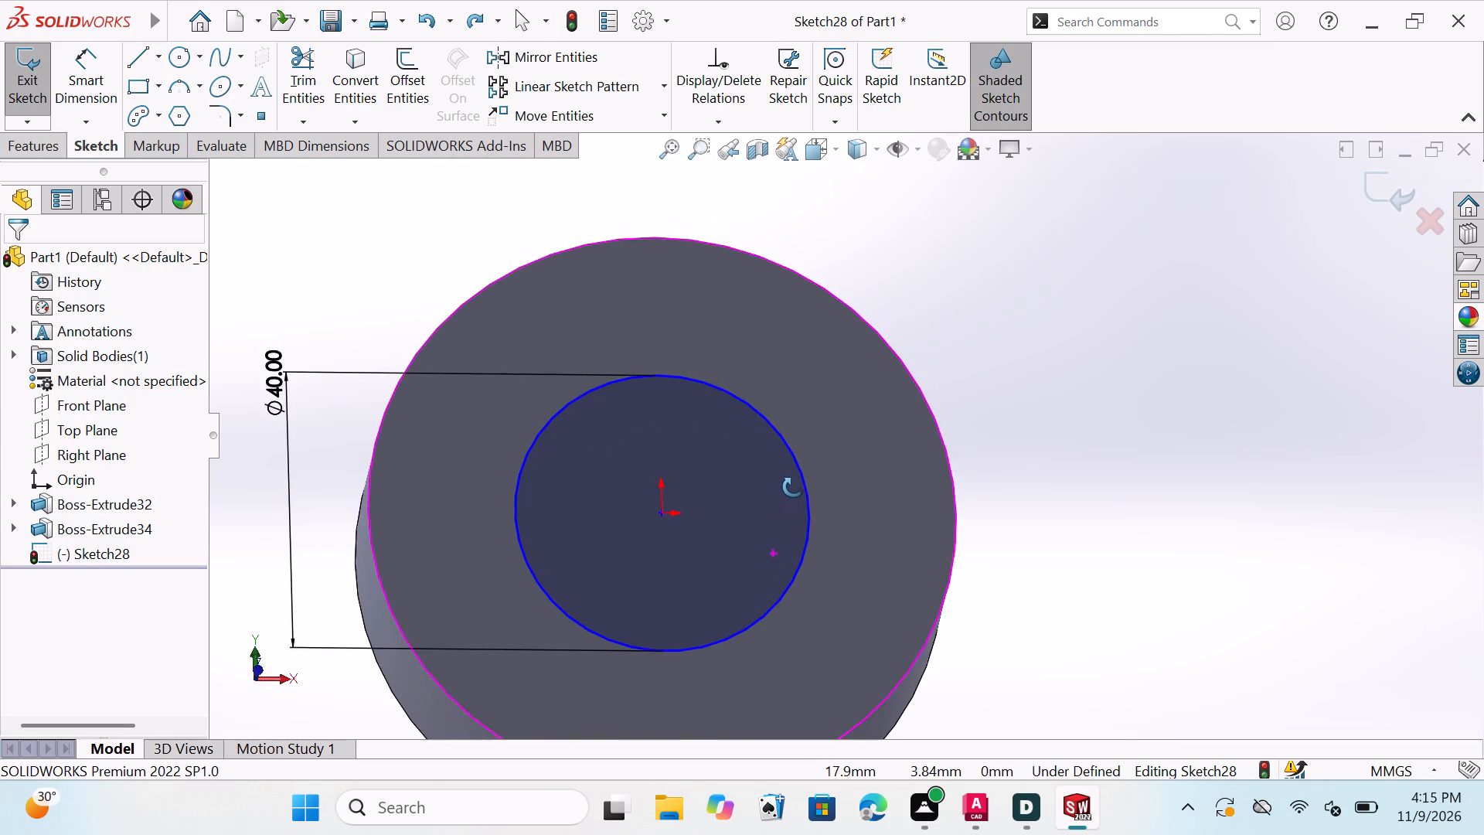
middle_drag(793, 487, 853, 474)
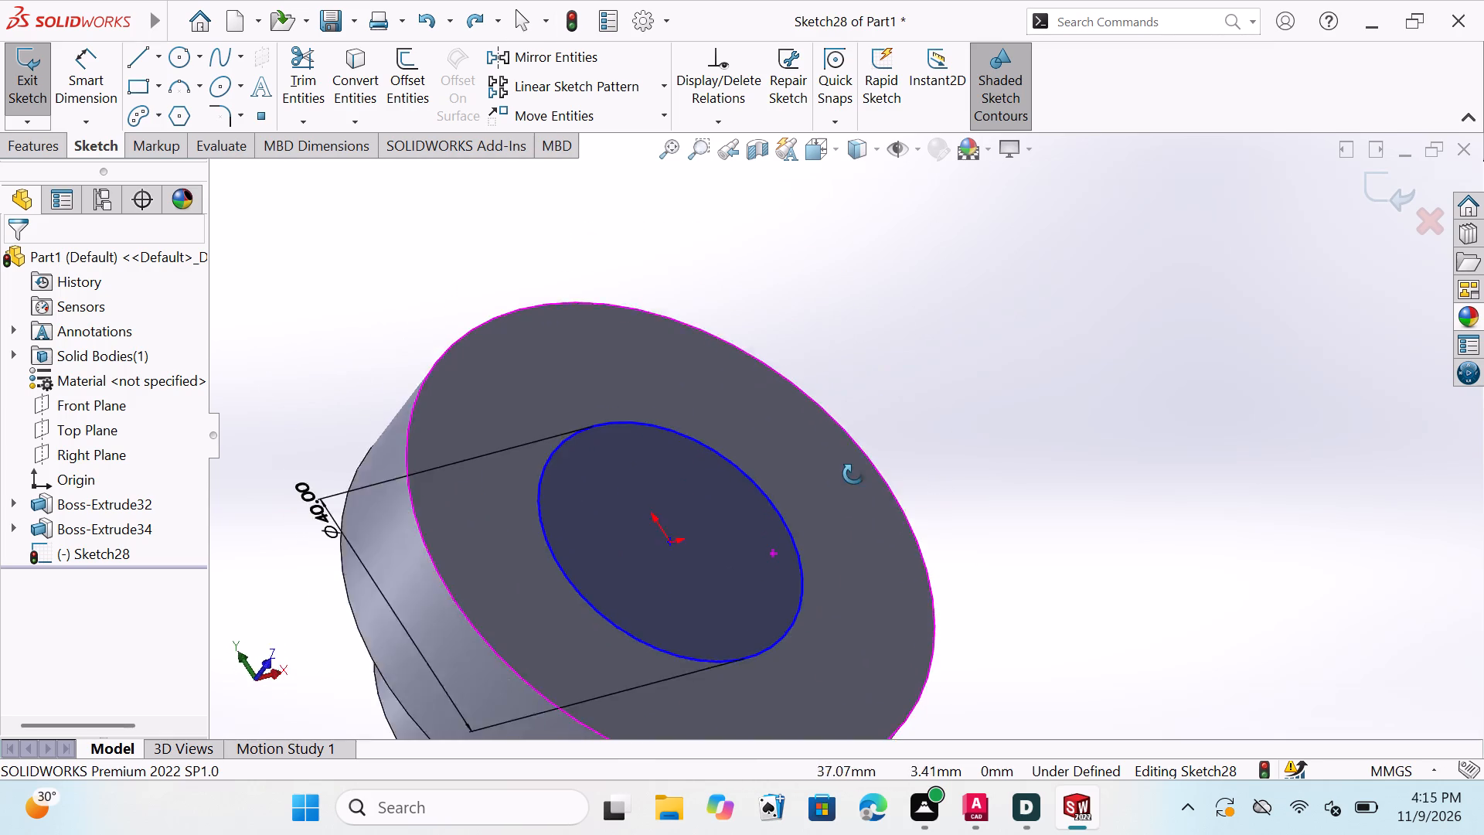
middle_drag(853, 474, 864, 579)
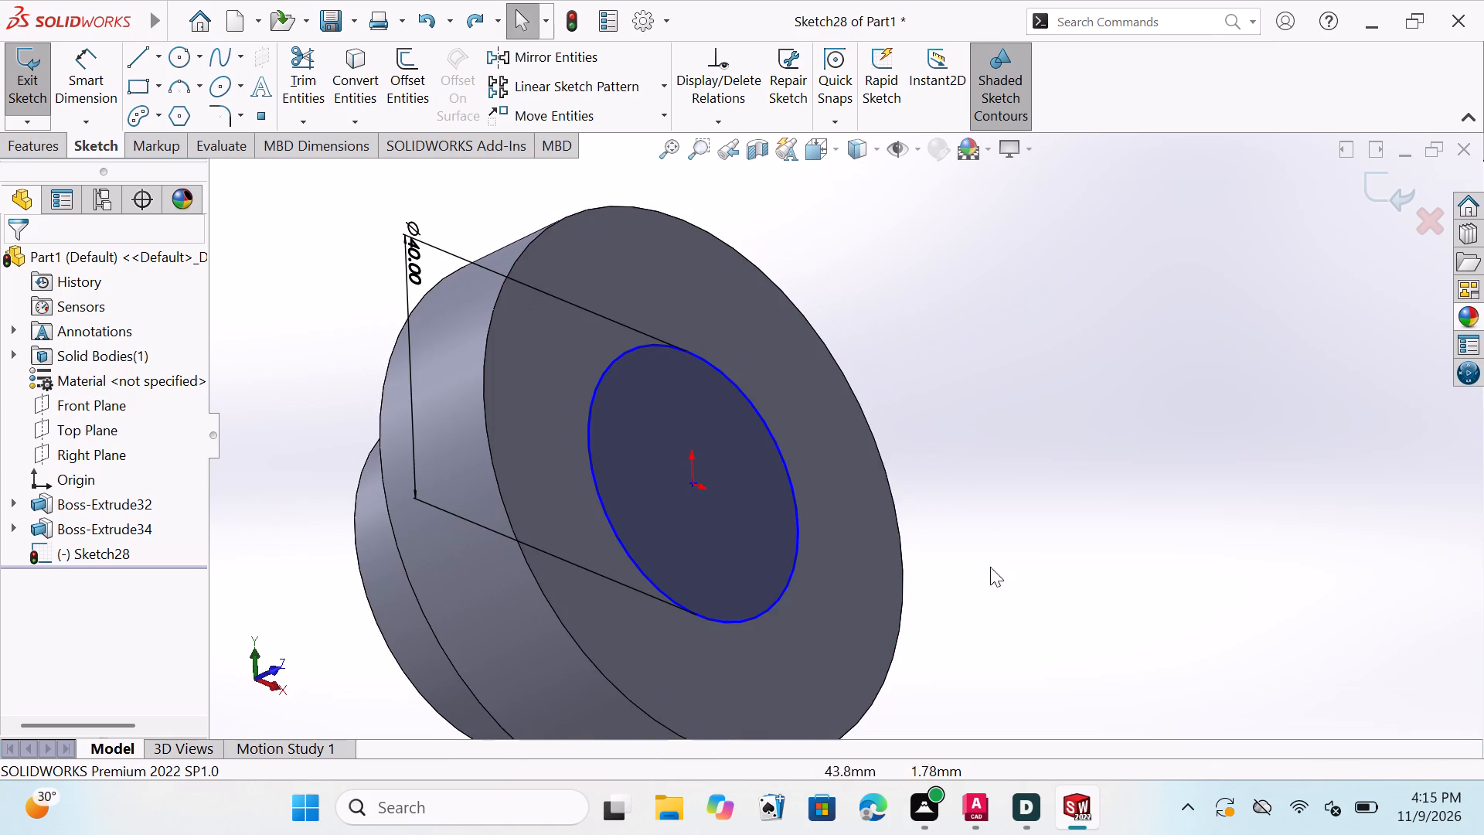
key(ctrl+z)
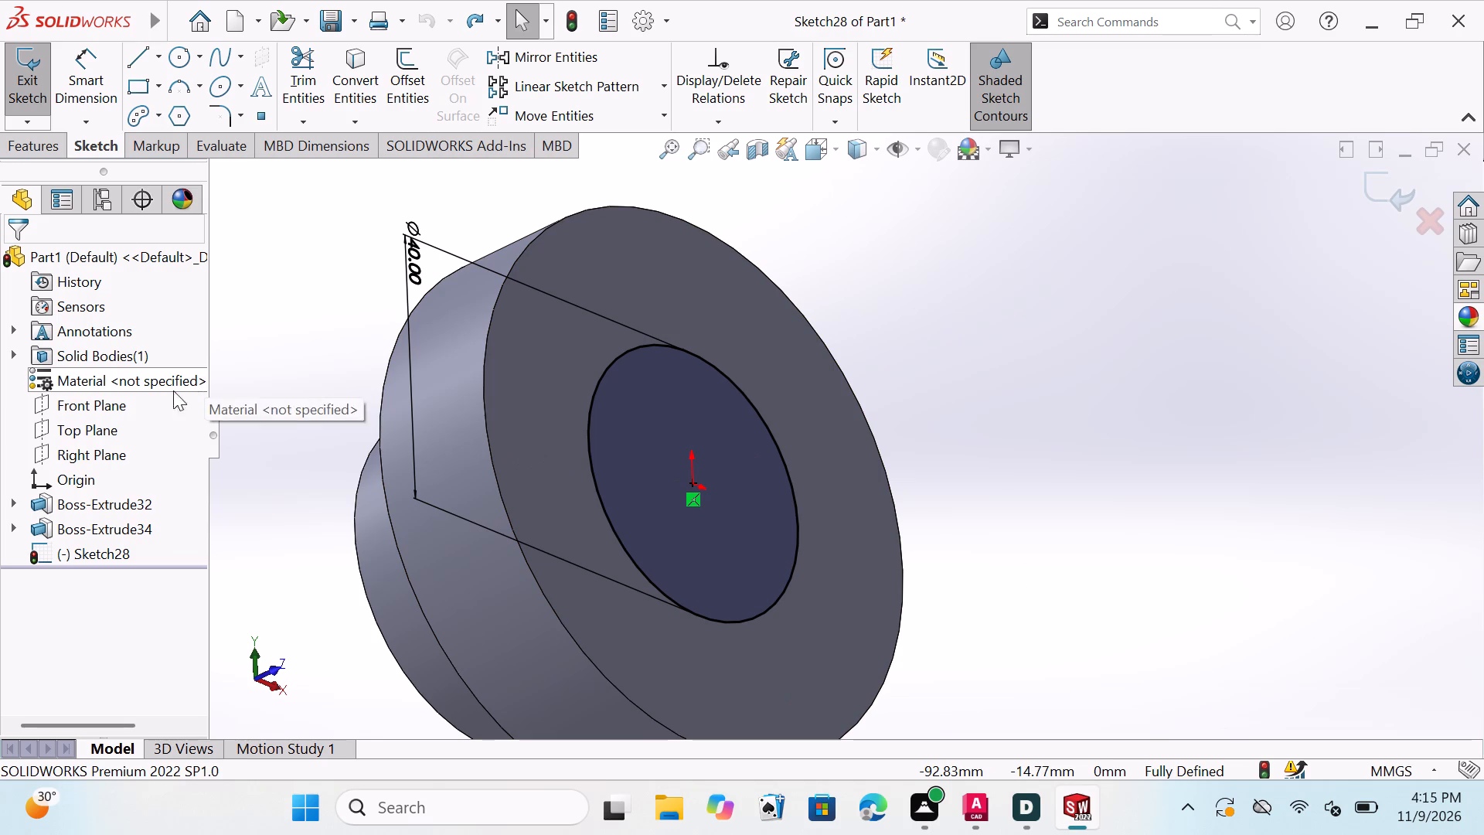
Extrude Sketch28's 40 mm circle as a Blind boss 60 mm deep in the reversed direction, through the stepped body, with the result merged.
click(94, 407)
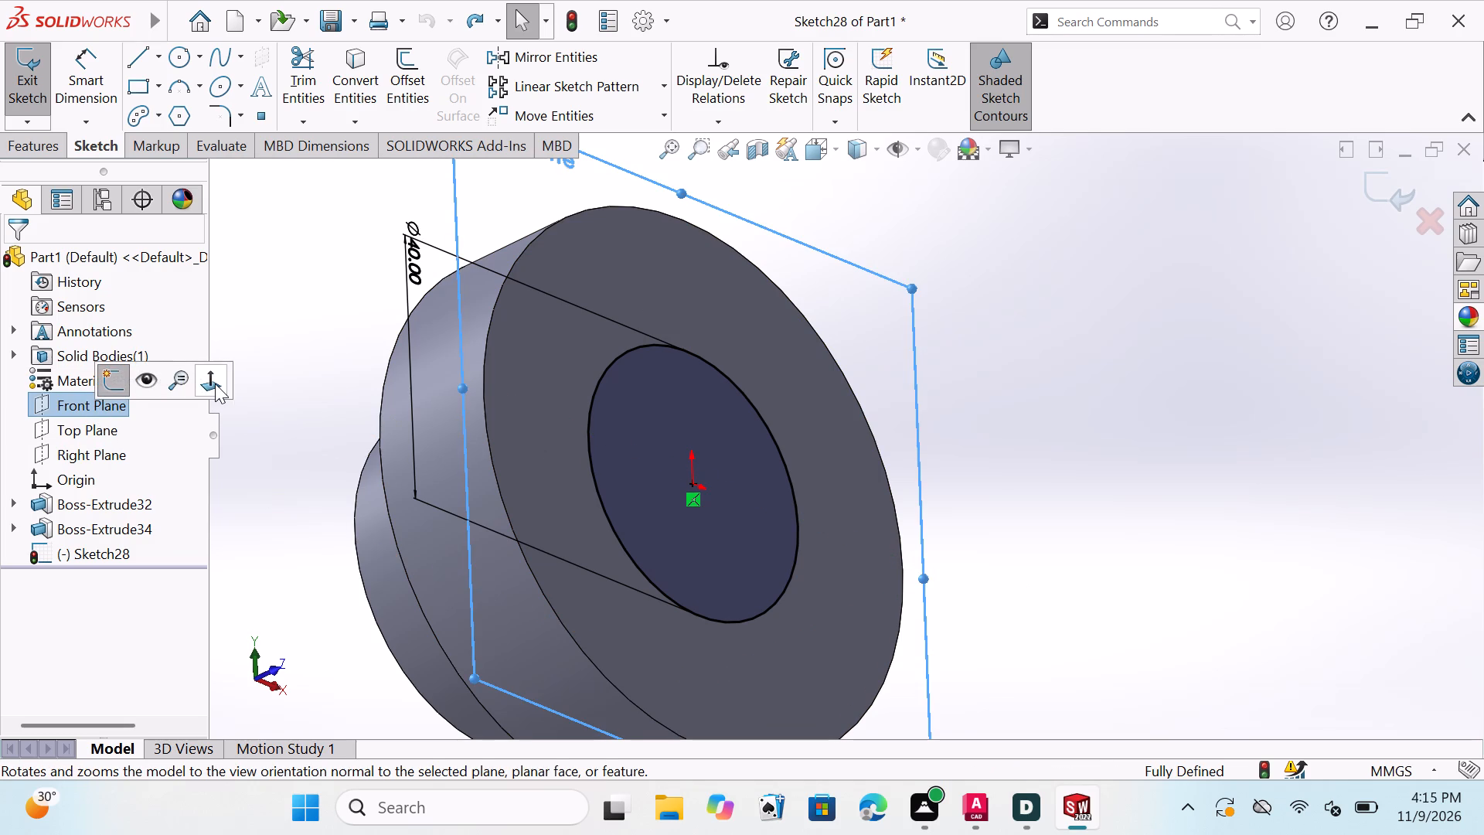
click(215, 383)
scroll(1132, 525, down, 1)
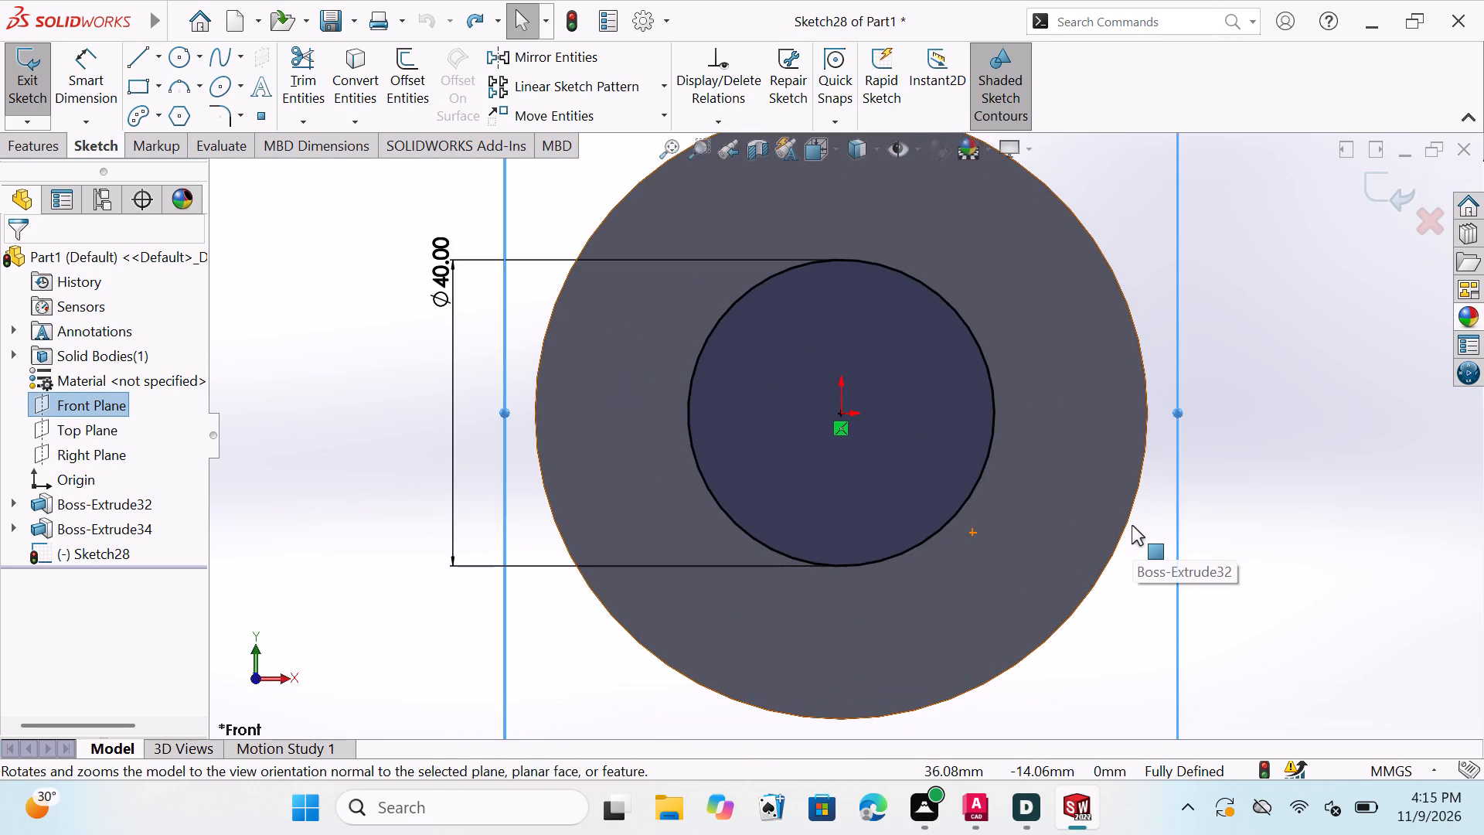
scroll(1132, 525, up, 1)
middle_drag(1239, 544, 1093, 622)
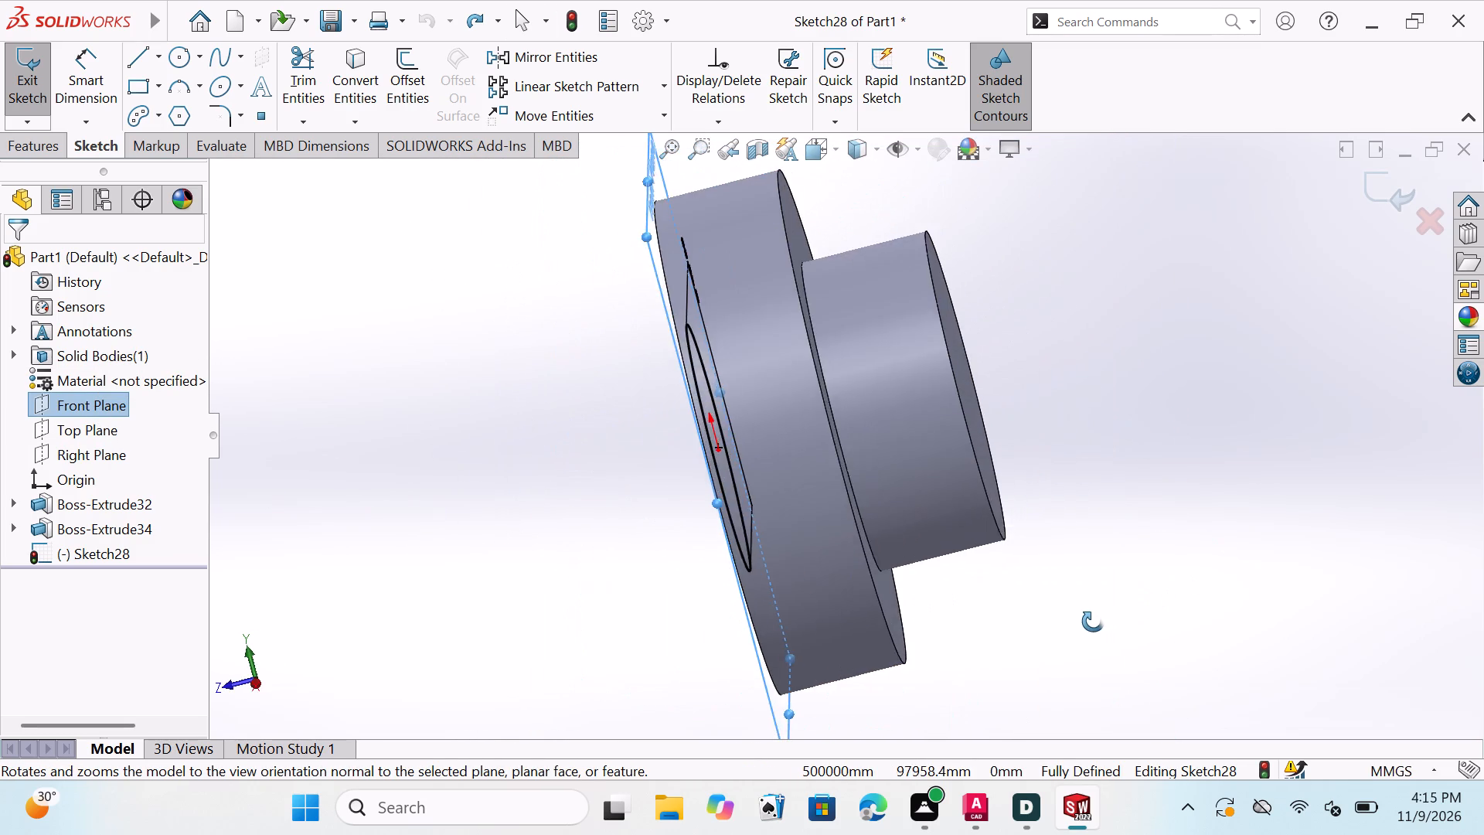
middle_drag(1093, 622, 1196, 558)
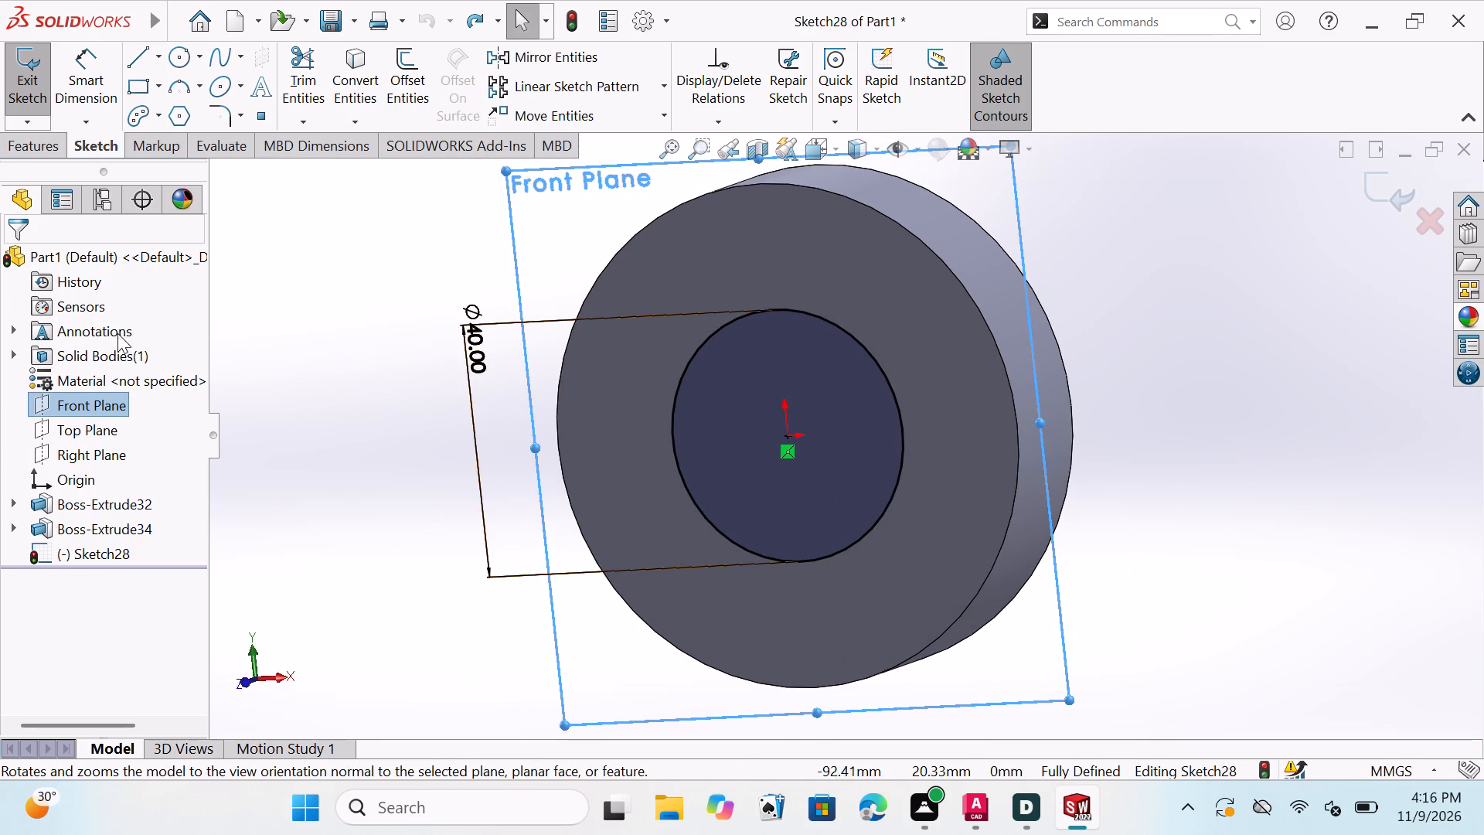
click(45, 143)
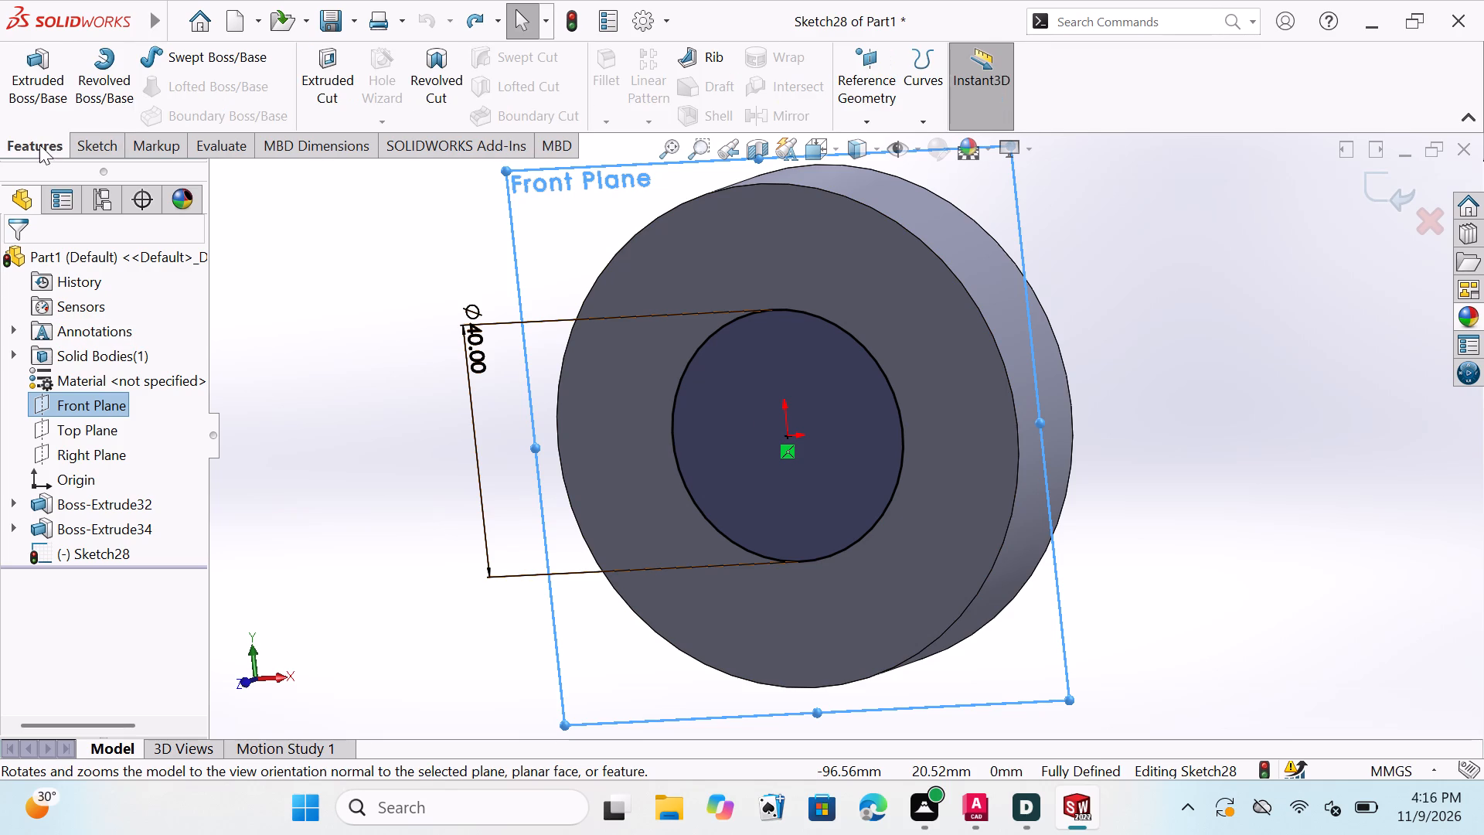
click(42, 104)
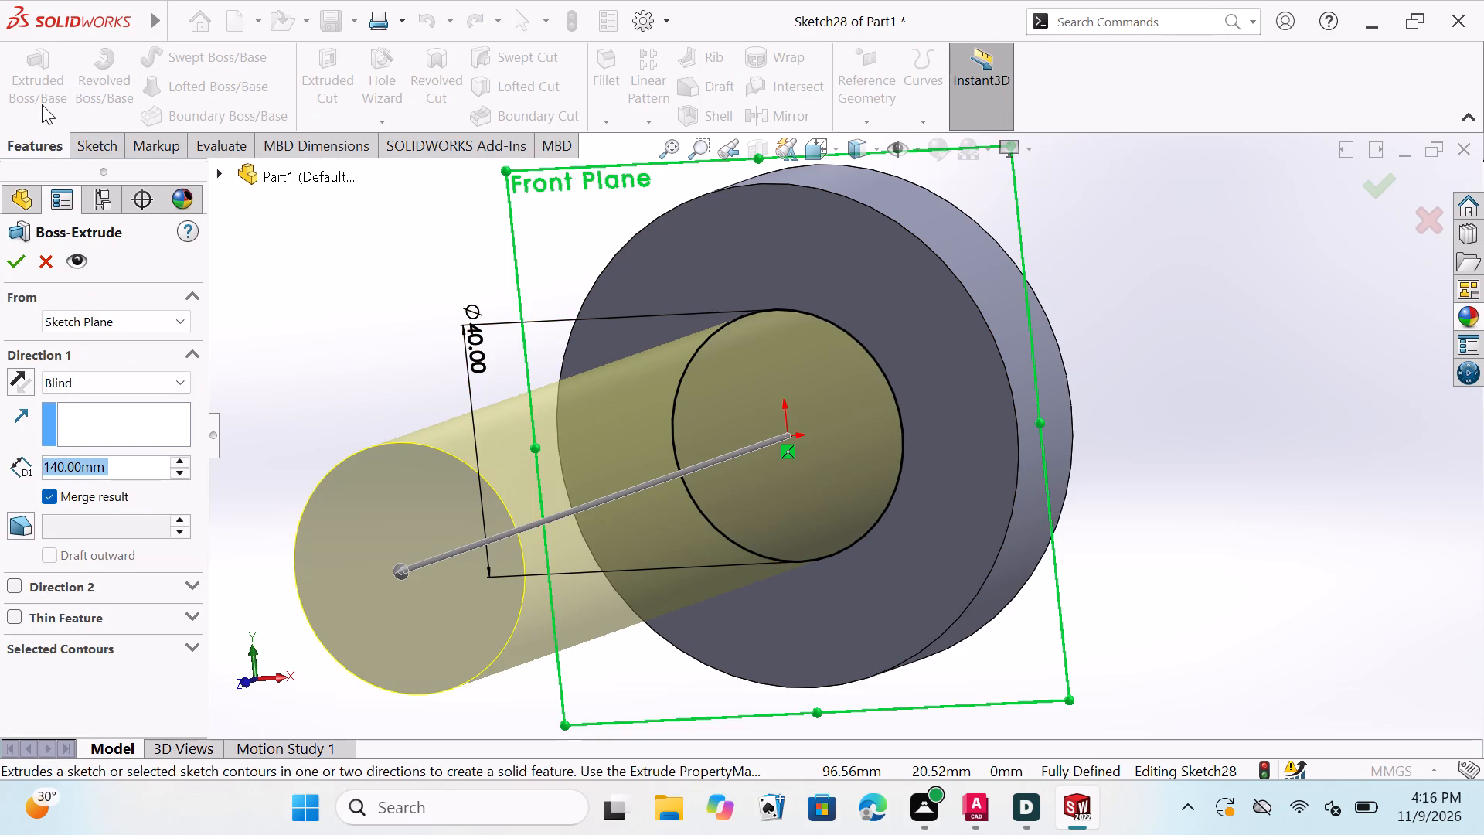
click(139, 471)
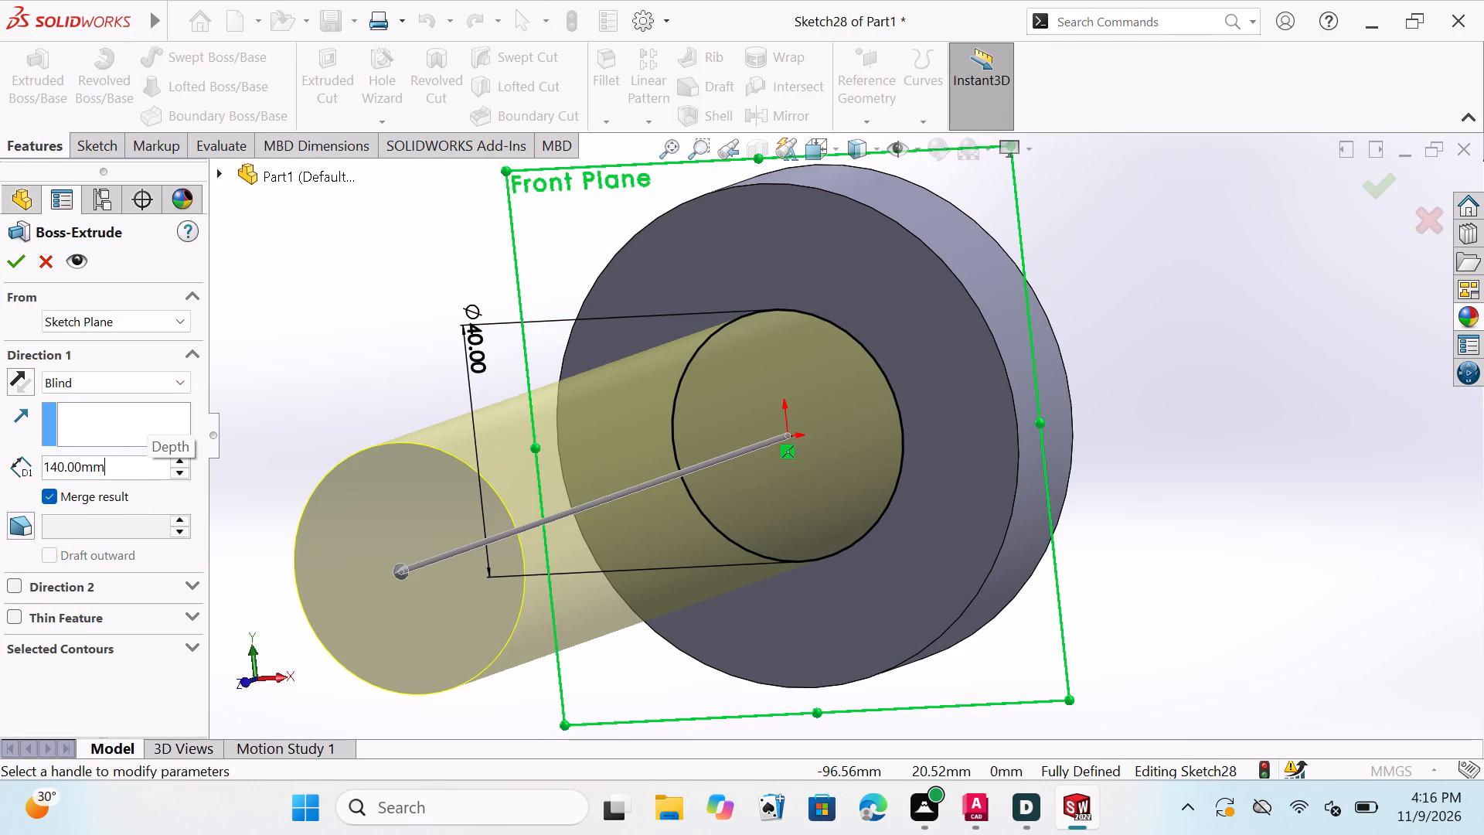
key(BackSpace)
key(BackSpace)
key(BackSpace)
key(BackSpace)
key(BackSpace)
key(BackSpace)
key(BackSpace)
key(BackSpace)
key(BackSpace)
key(BackSpace)
key(BackSpace)
key(BackSpace)
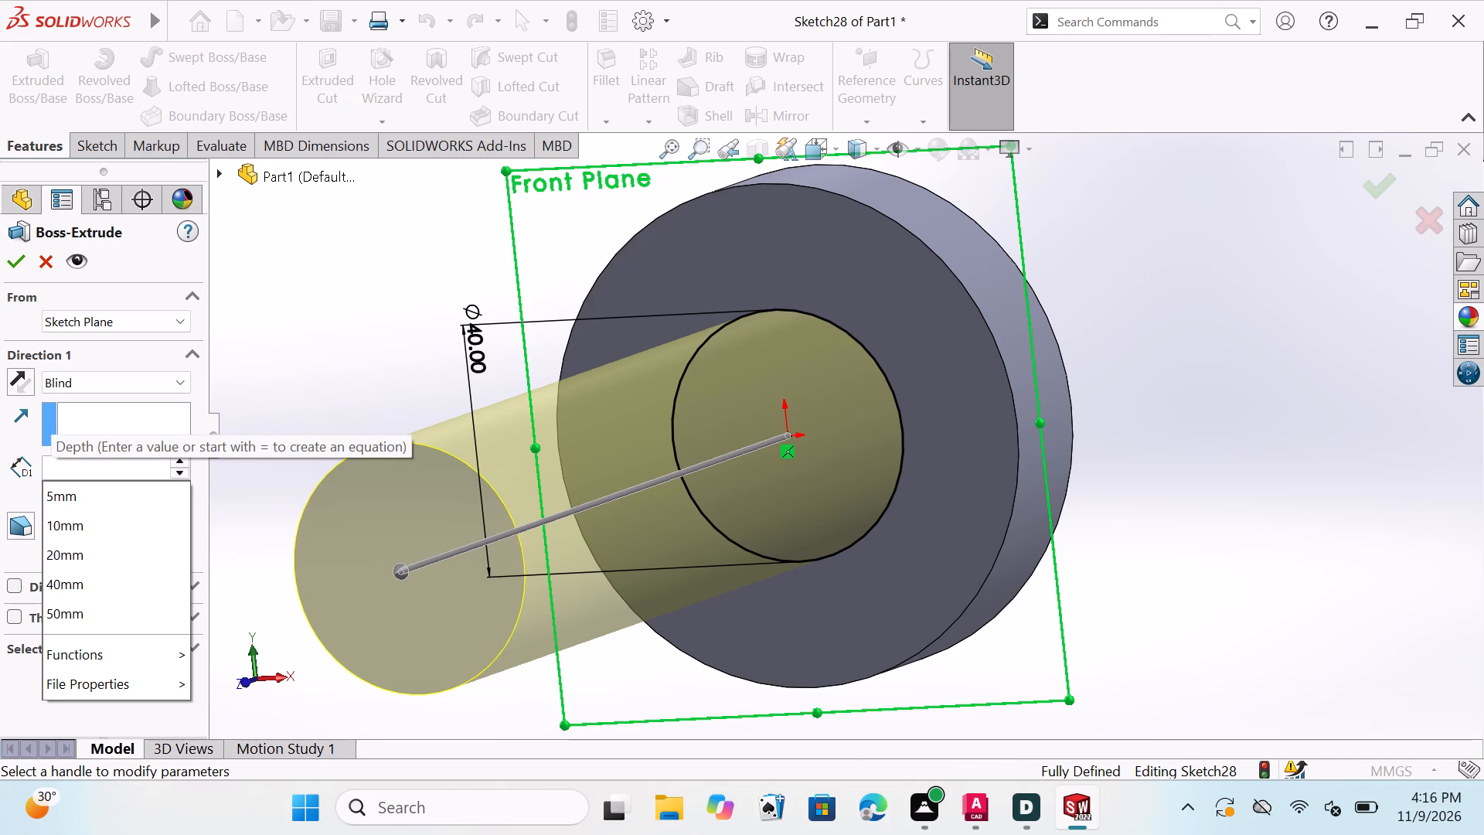
text(60)
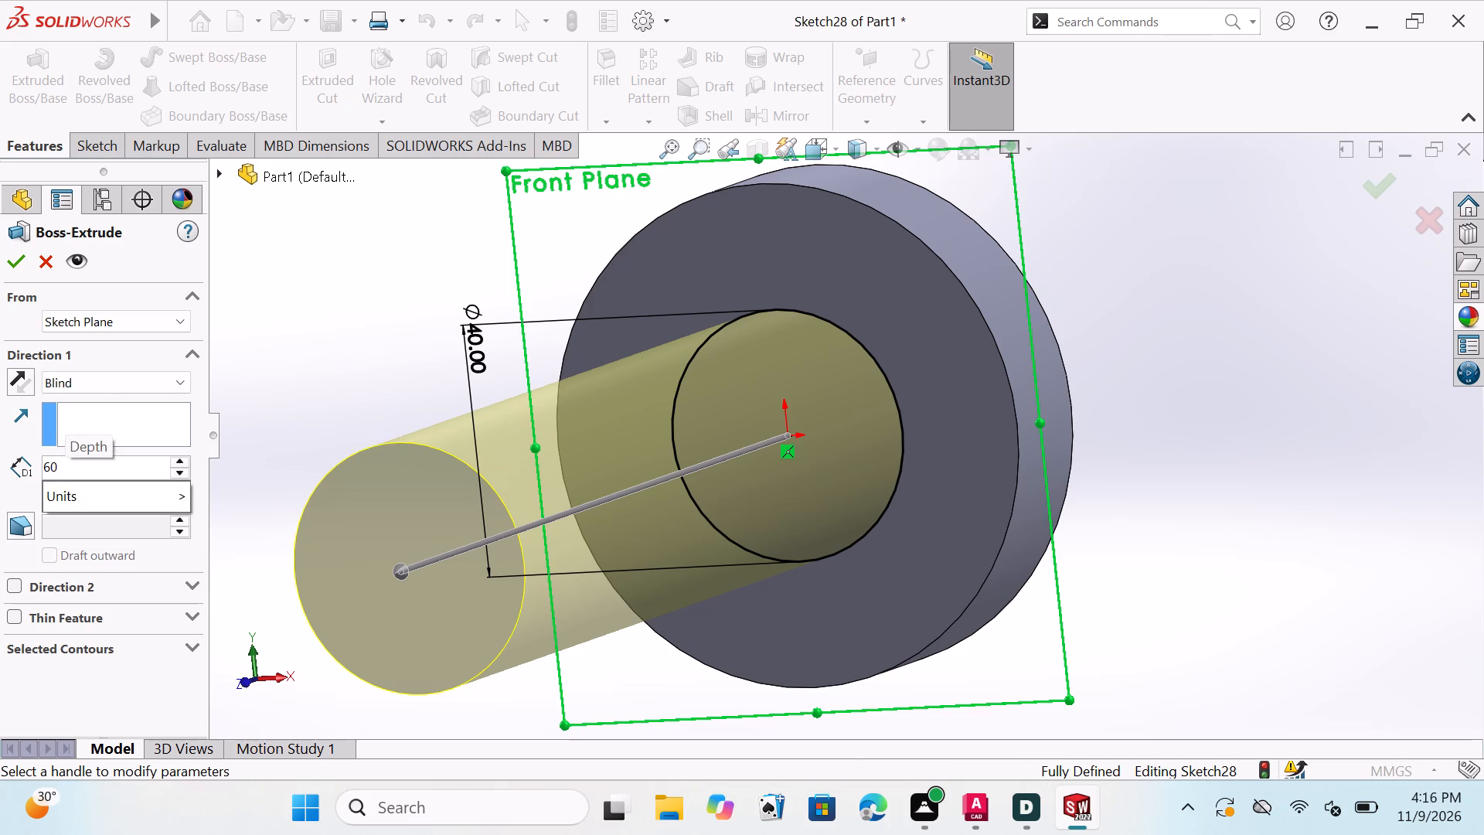
click(11, 373)
click(23, 370)
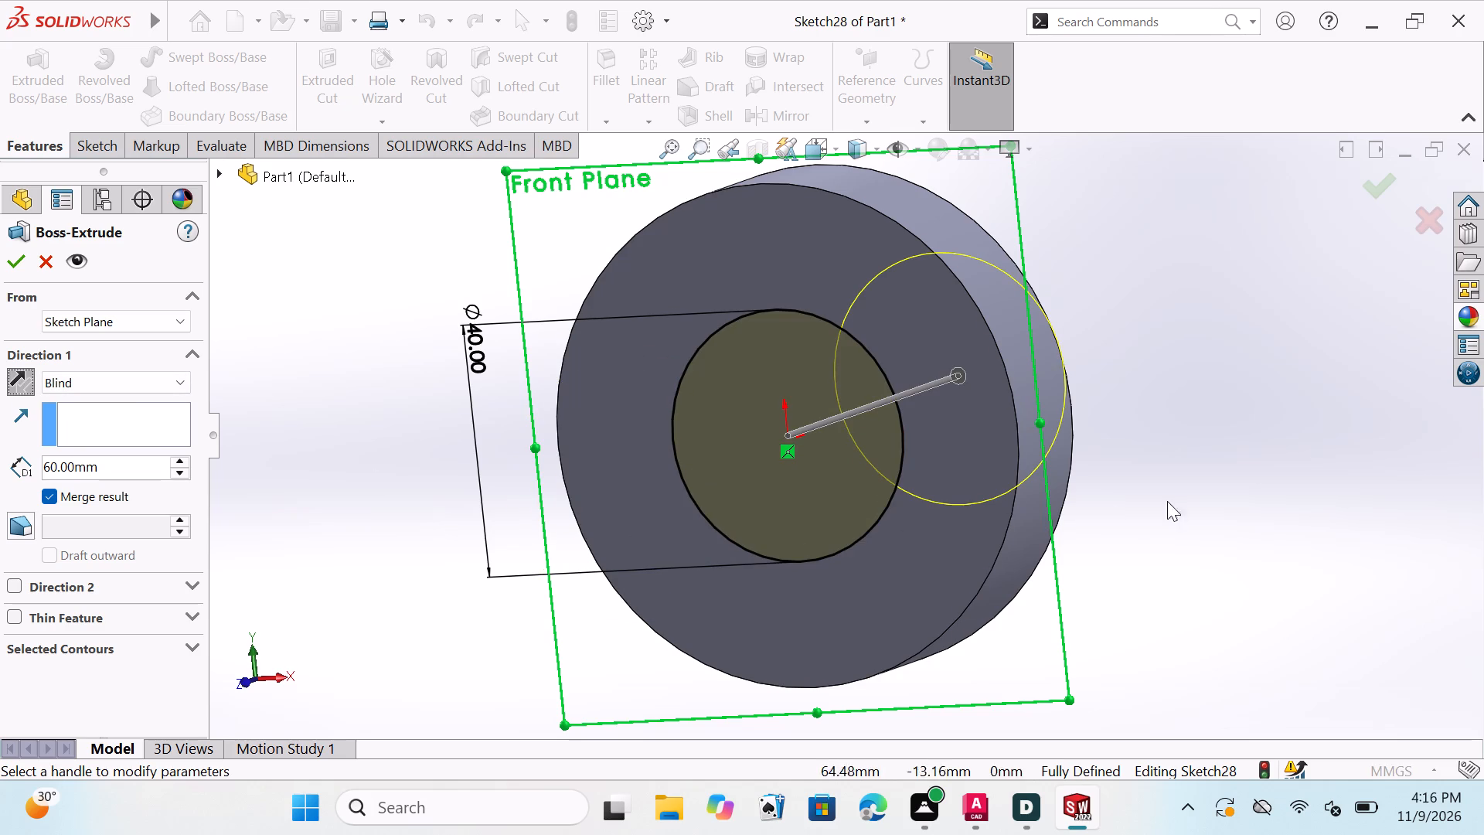
middle_drag(1178, 501, 1089, 552)
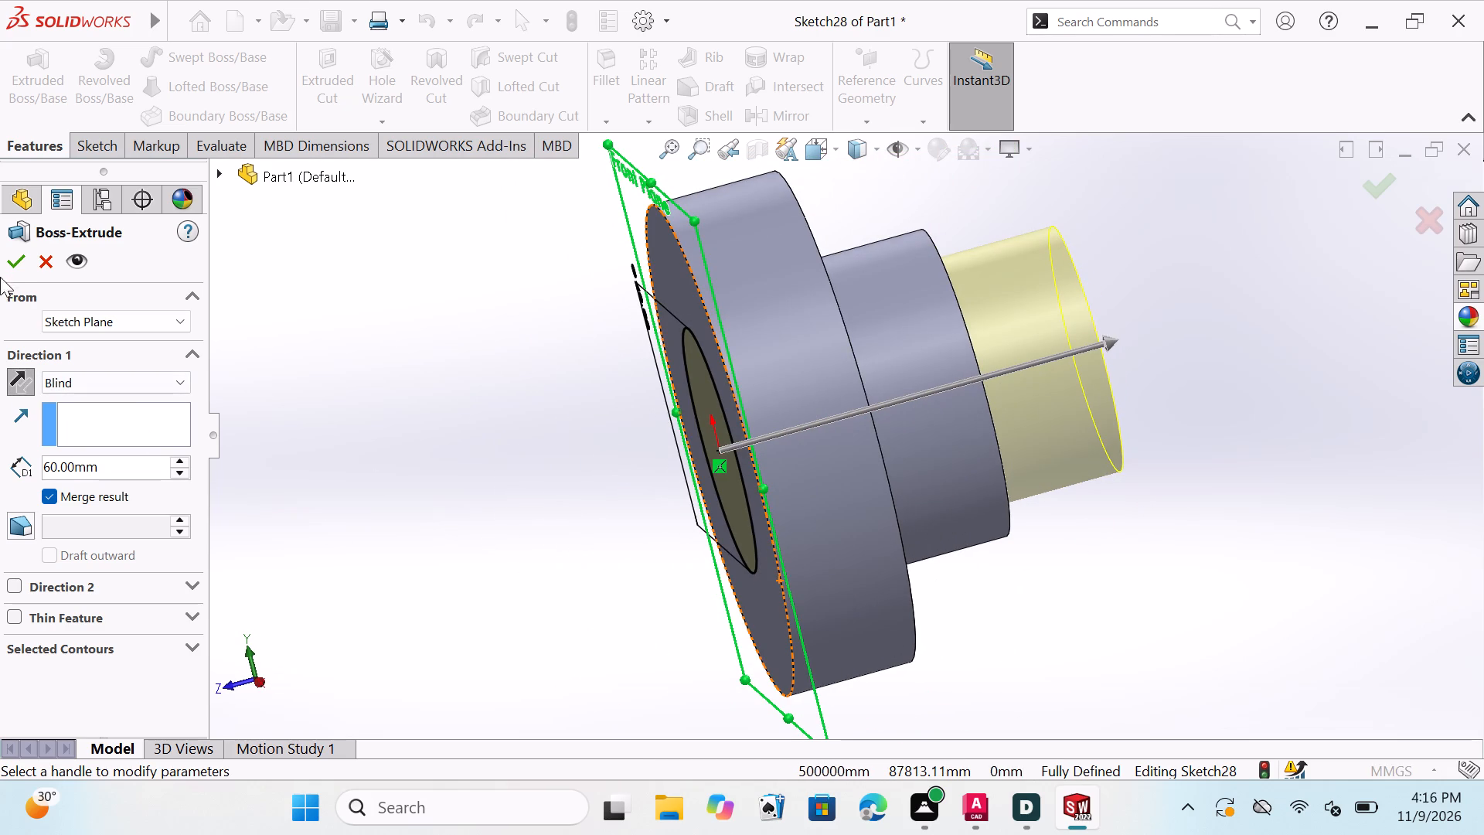
click(7, 257)
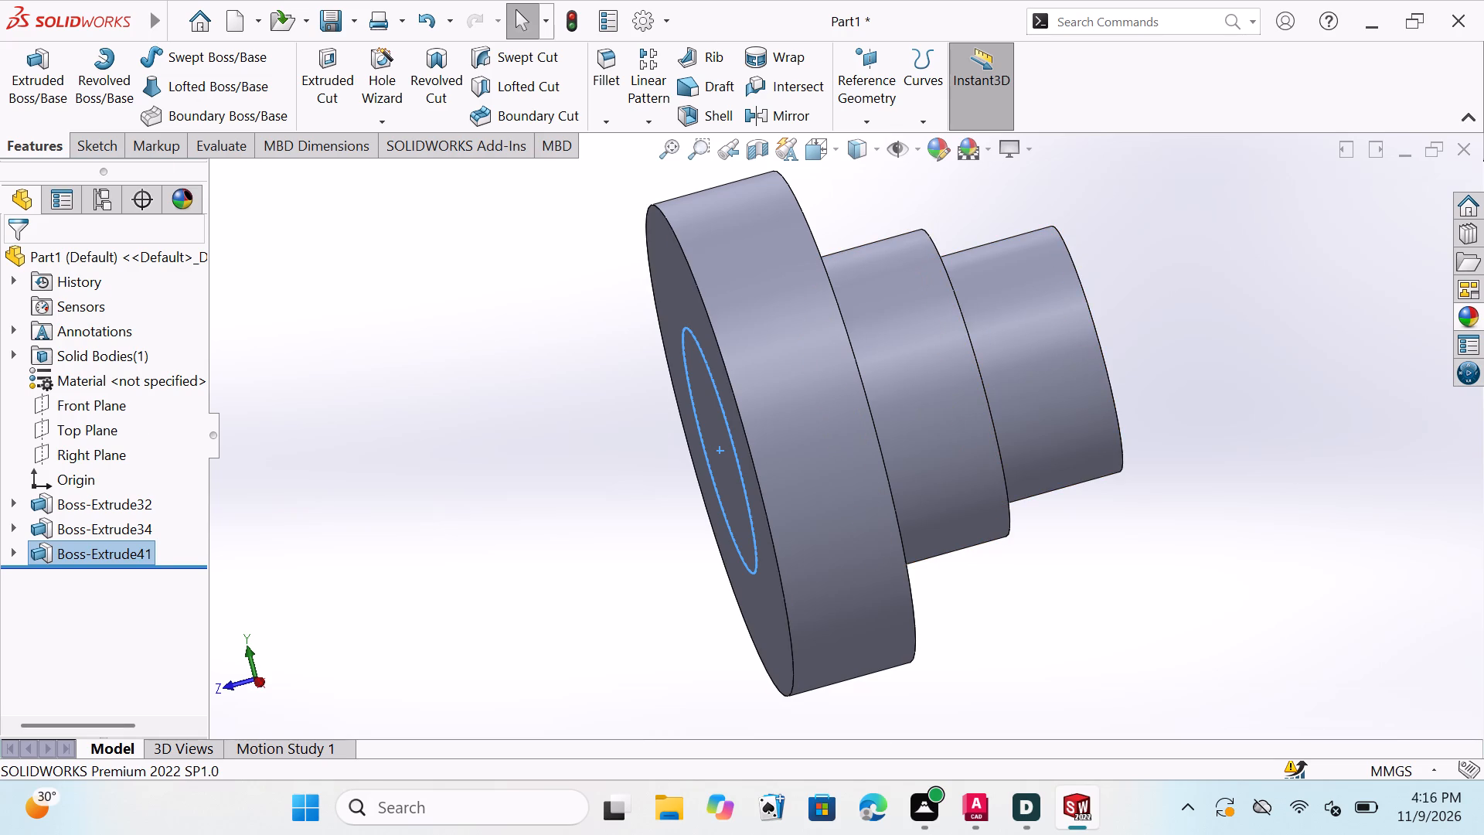
key(Escape)
key(Escape)
key(Escape)
key(Escape)
key(Escape)
key(Escape)
key(Escape)
key(Escape)
key(Escape)
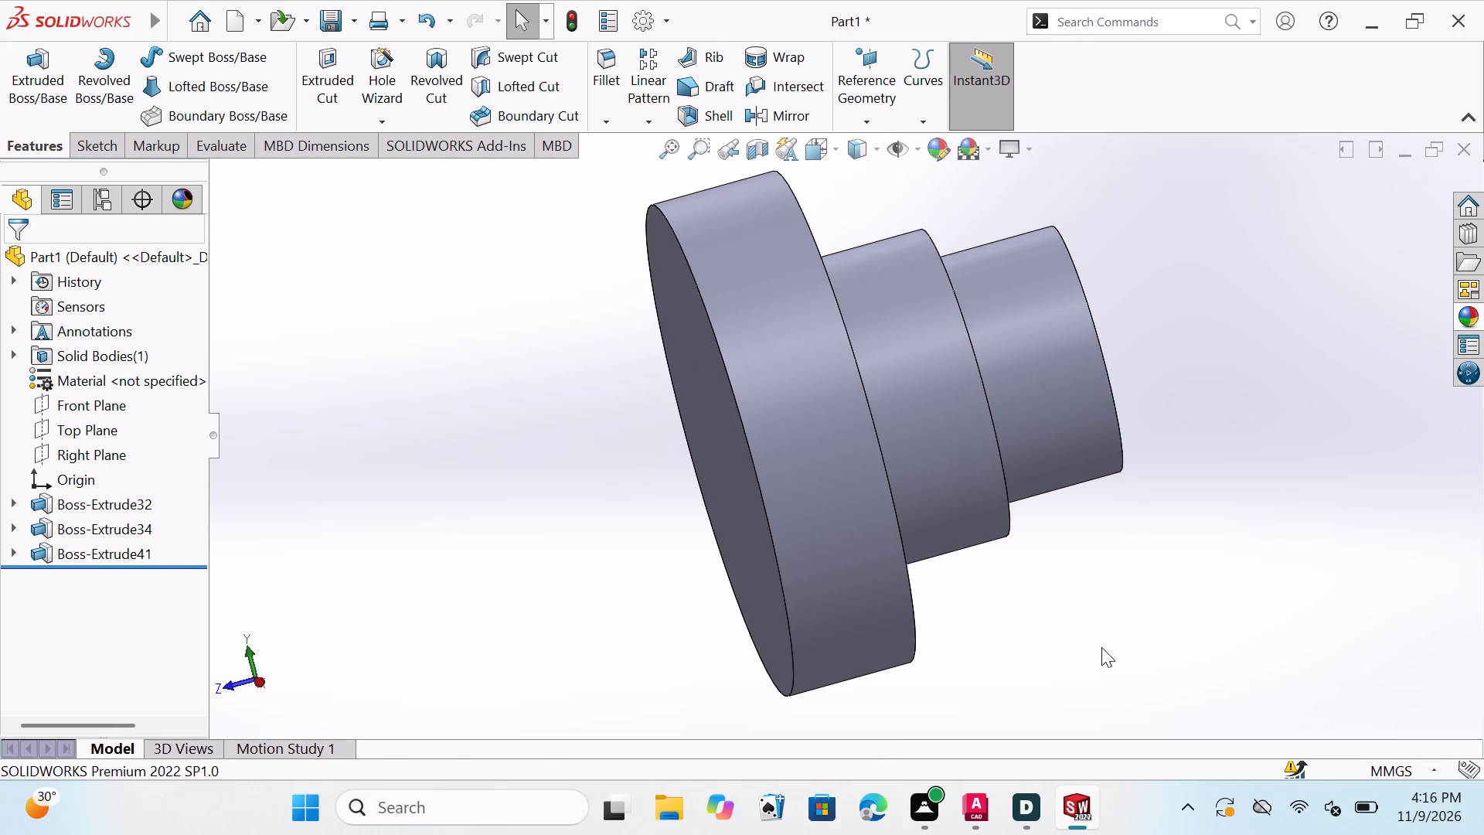
Prepare the sketch tools for a new sketch on the stepped shaft's large flat end face.
middle_drag(1121, 507, 1216, 482)
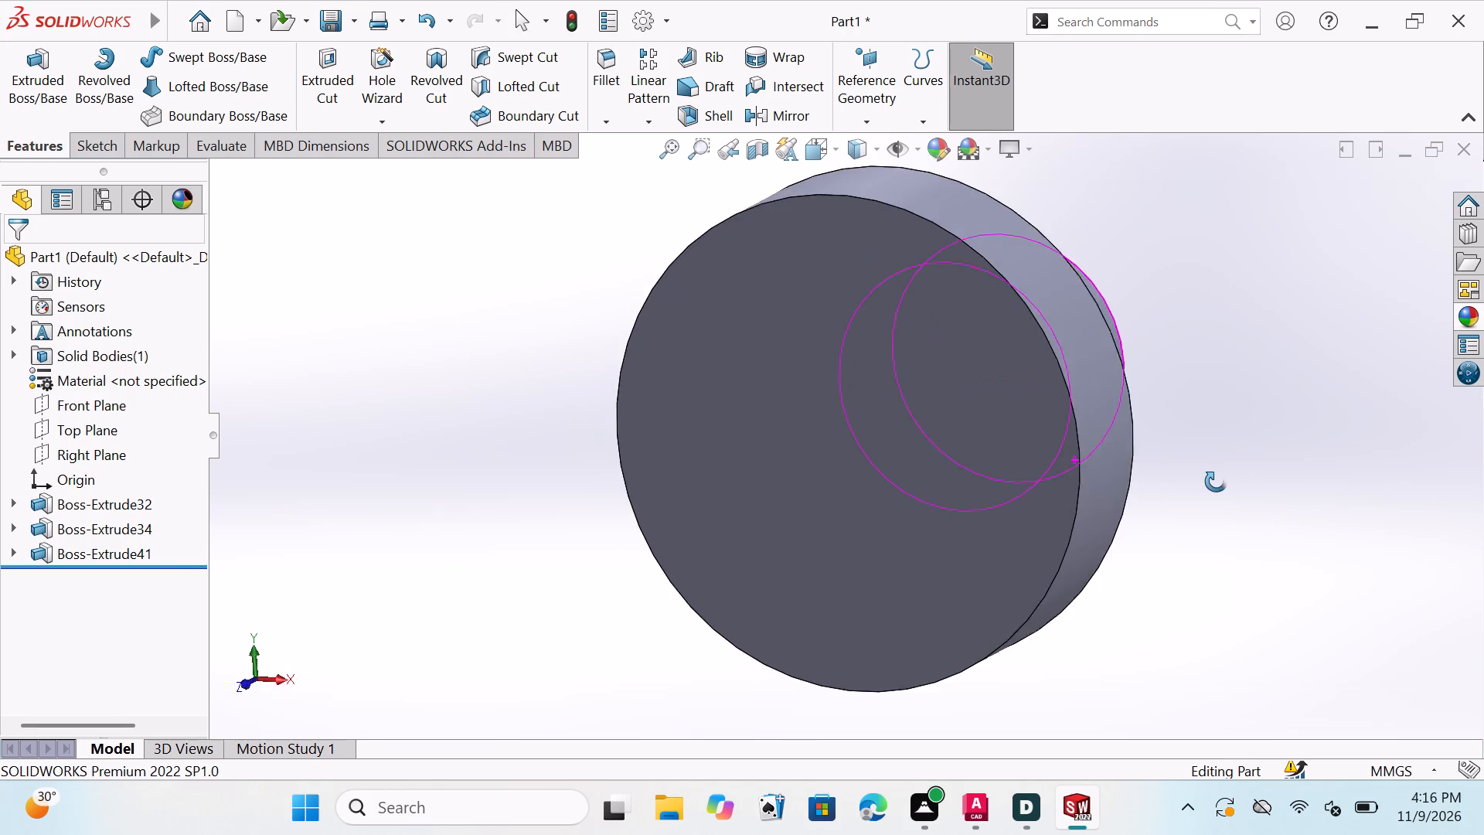
middle_drag(1216, 482, 1234, 446)
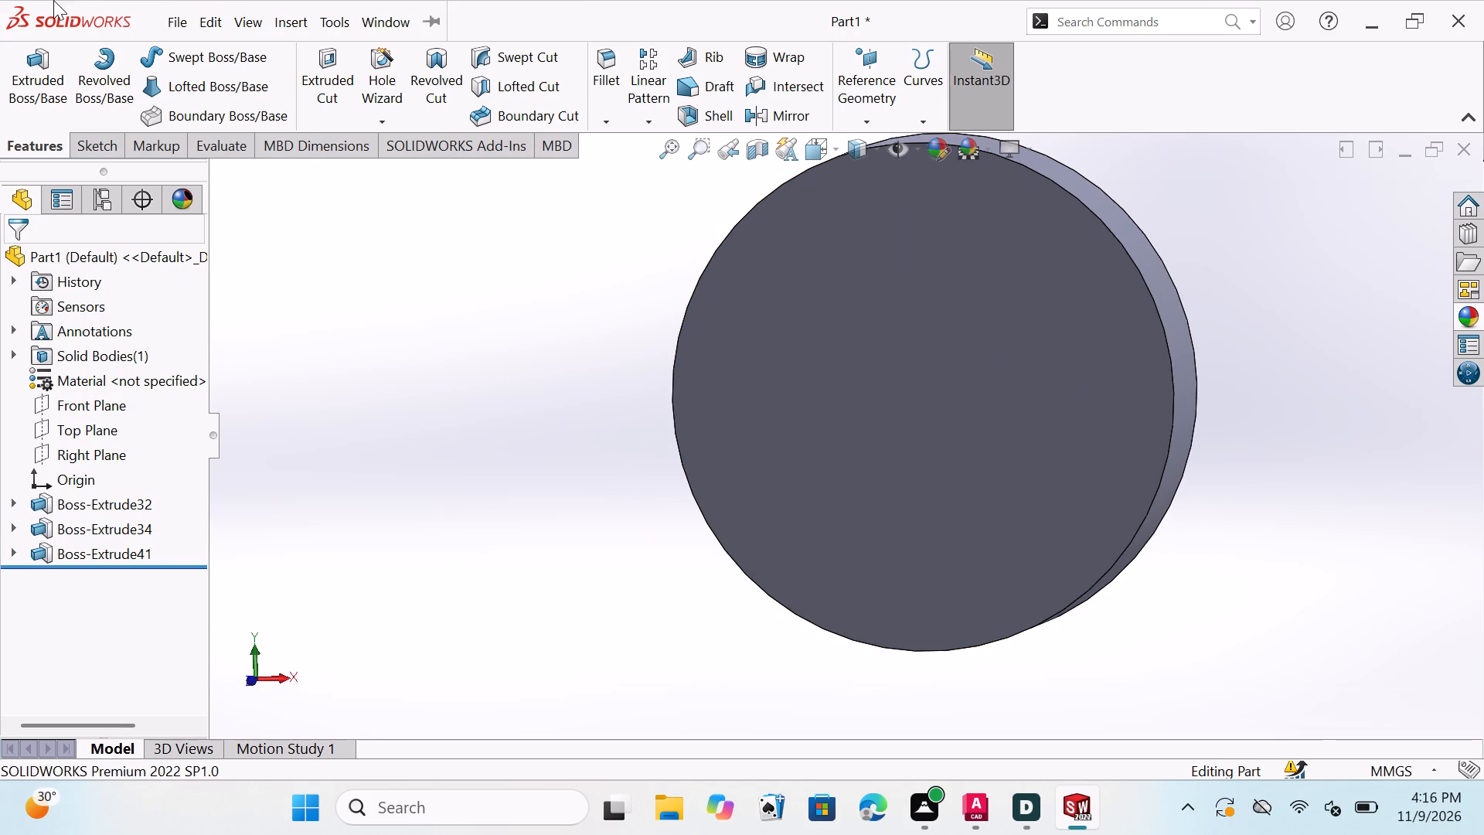
click(109, 144)
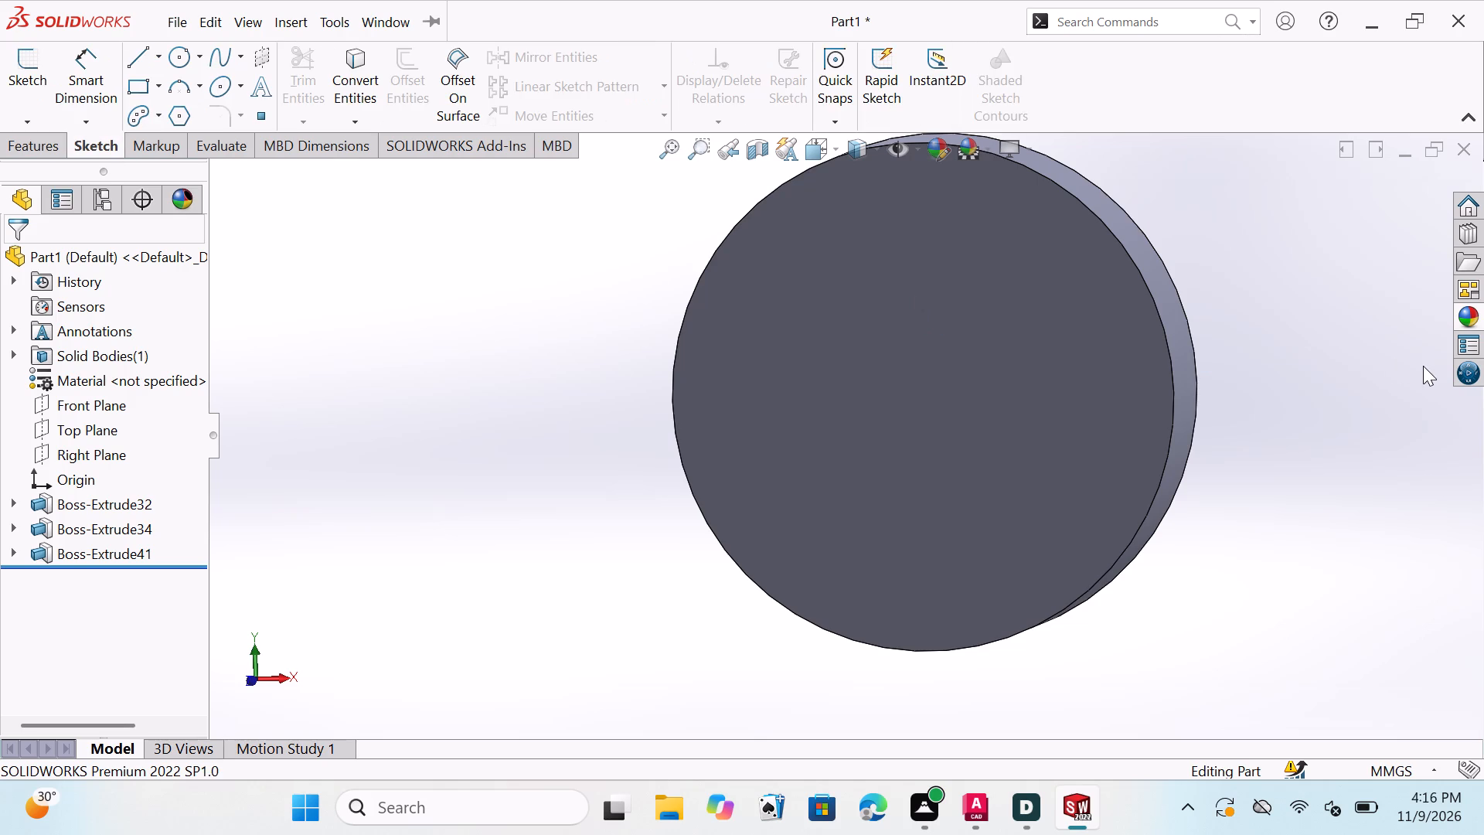
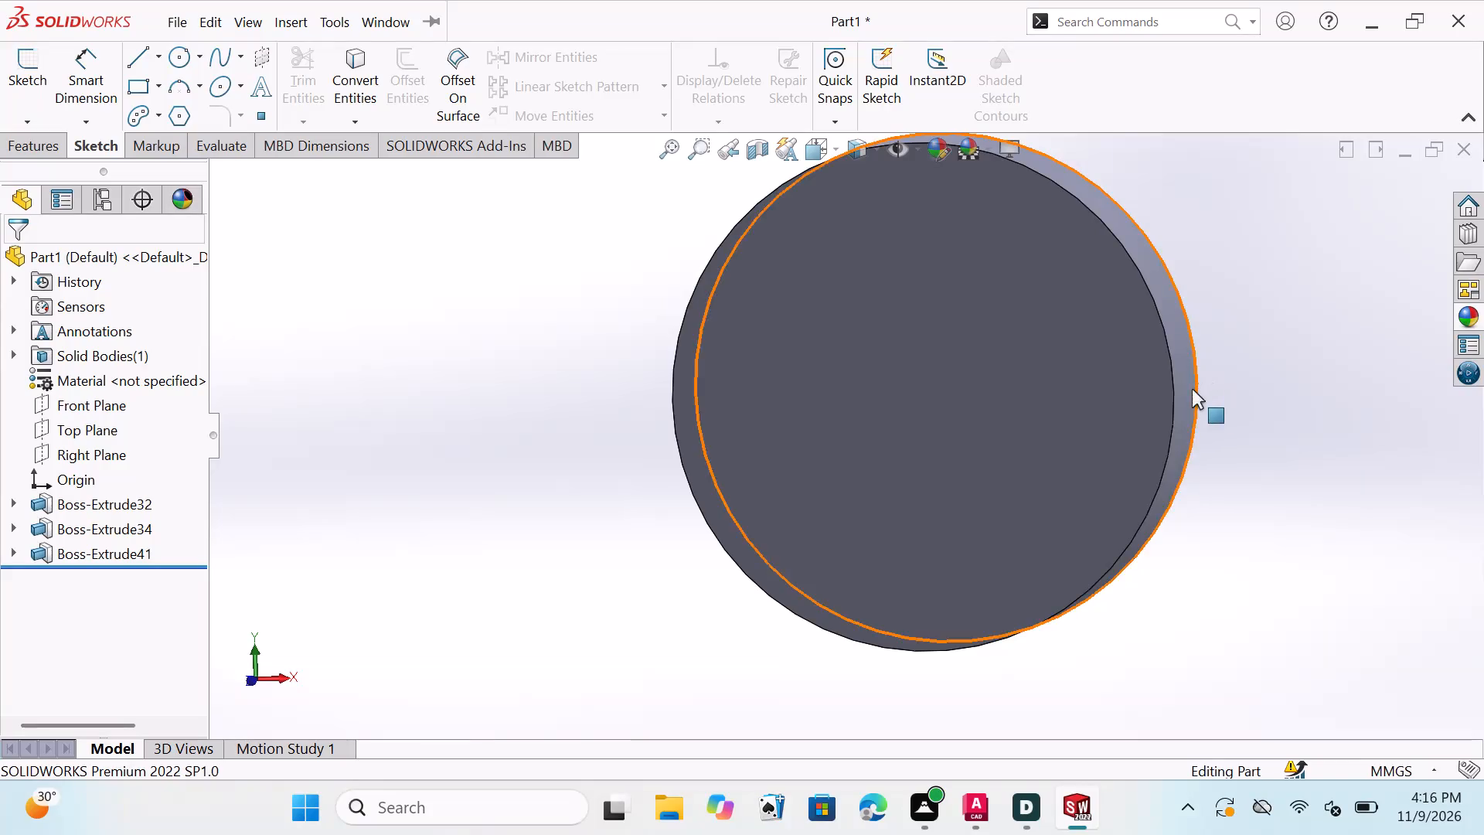
Examine the stepped shaft from the side and from both ends, checking the large flat end face and the smaller steps.
middle_drag(1237, 365, 1205, 402)
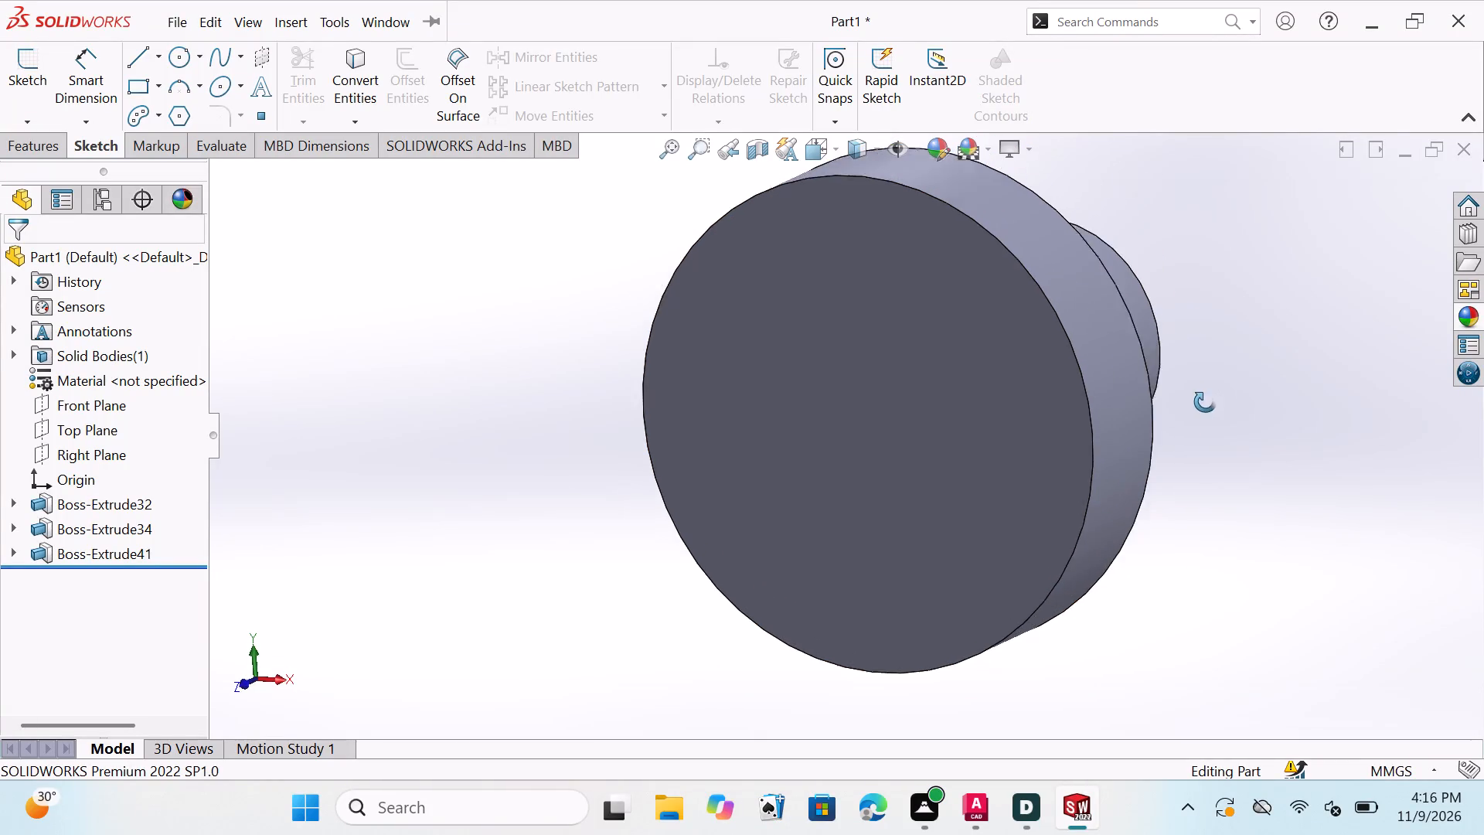
middle_drag(1205, 402, 956, 557)
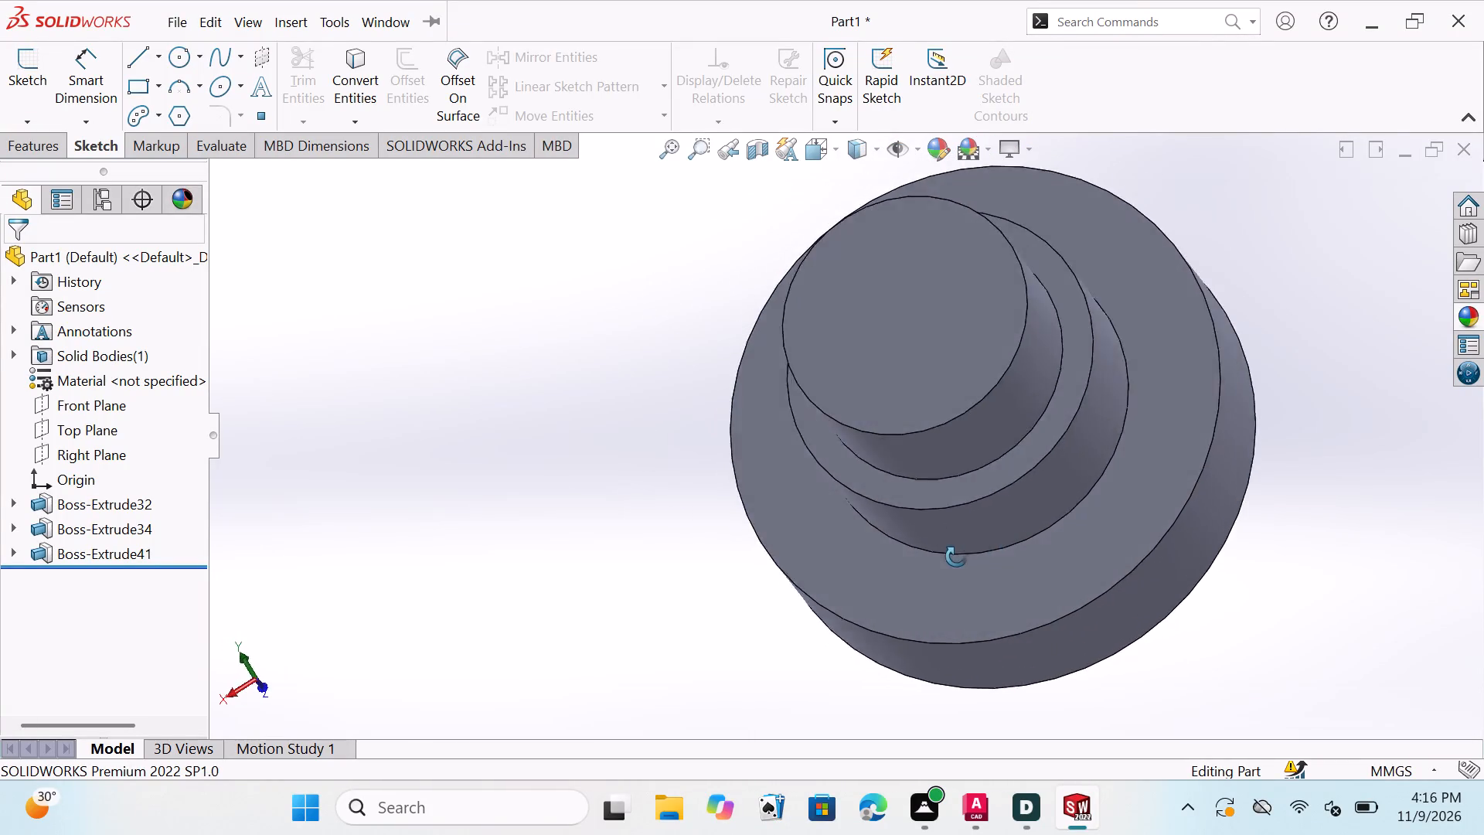
middle_drag(956, 557, 689, 548)
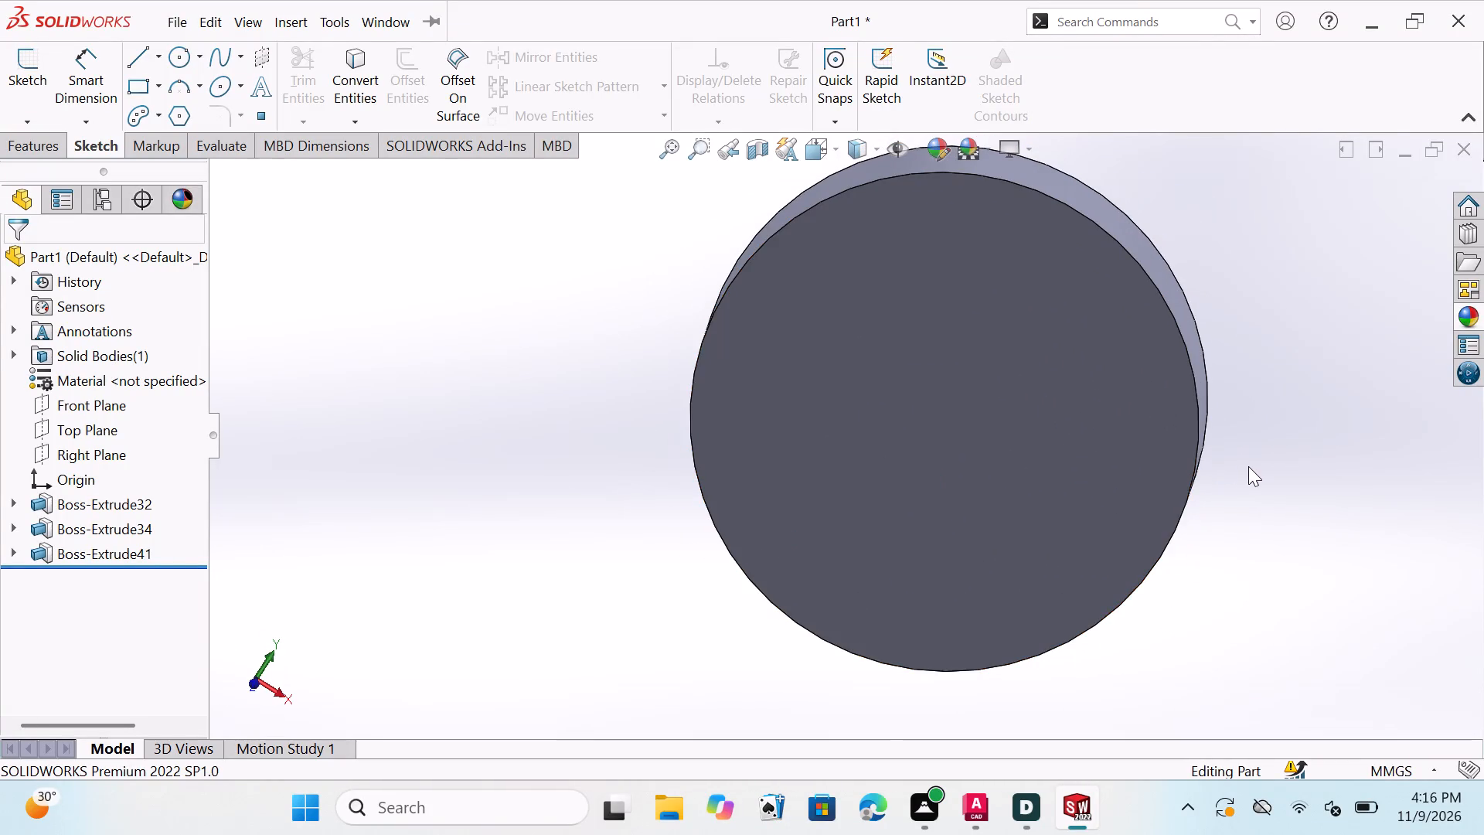
middle_drag(1248, 466, 1125, 507)
middle_drag(1059, 499, 1097, 479)
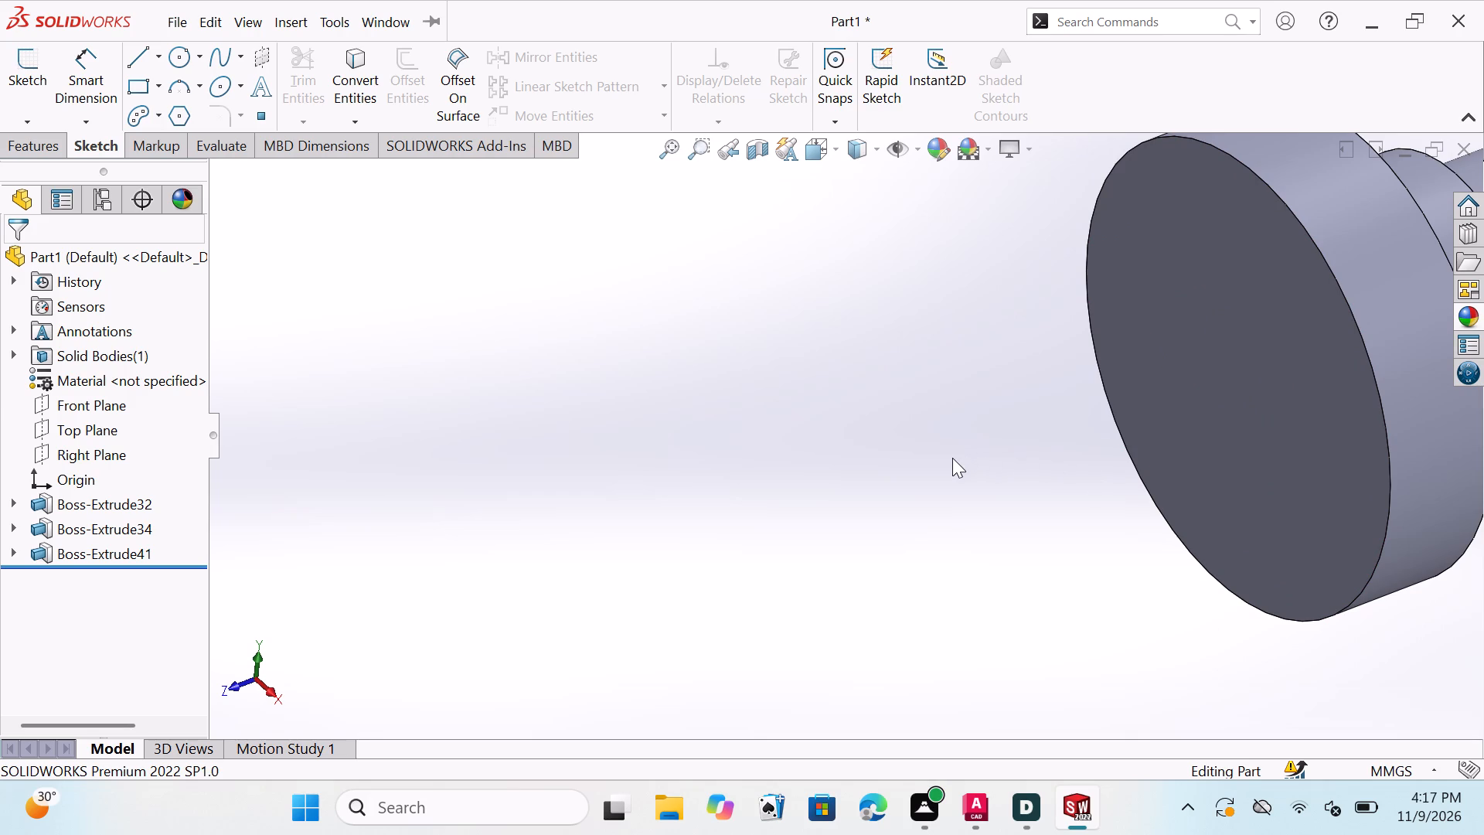
key(Escape)
key(Escape)
key(Escape)
middle_drag(1064, 435, 1022, 458)
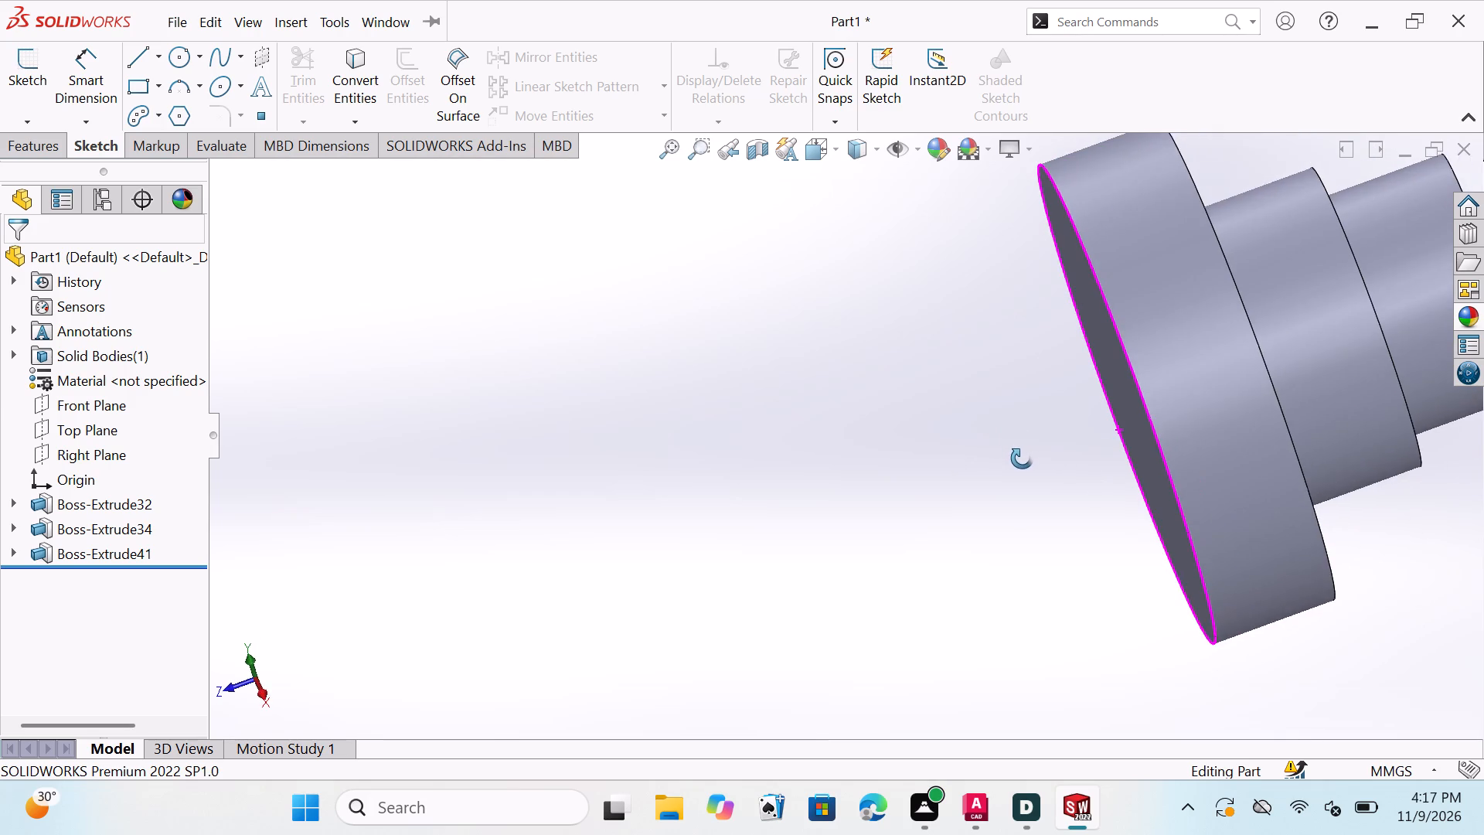
middle_drag(1022, 458, 1130, 399)
middle_drag(1231, 629, 1207, 539)
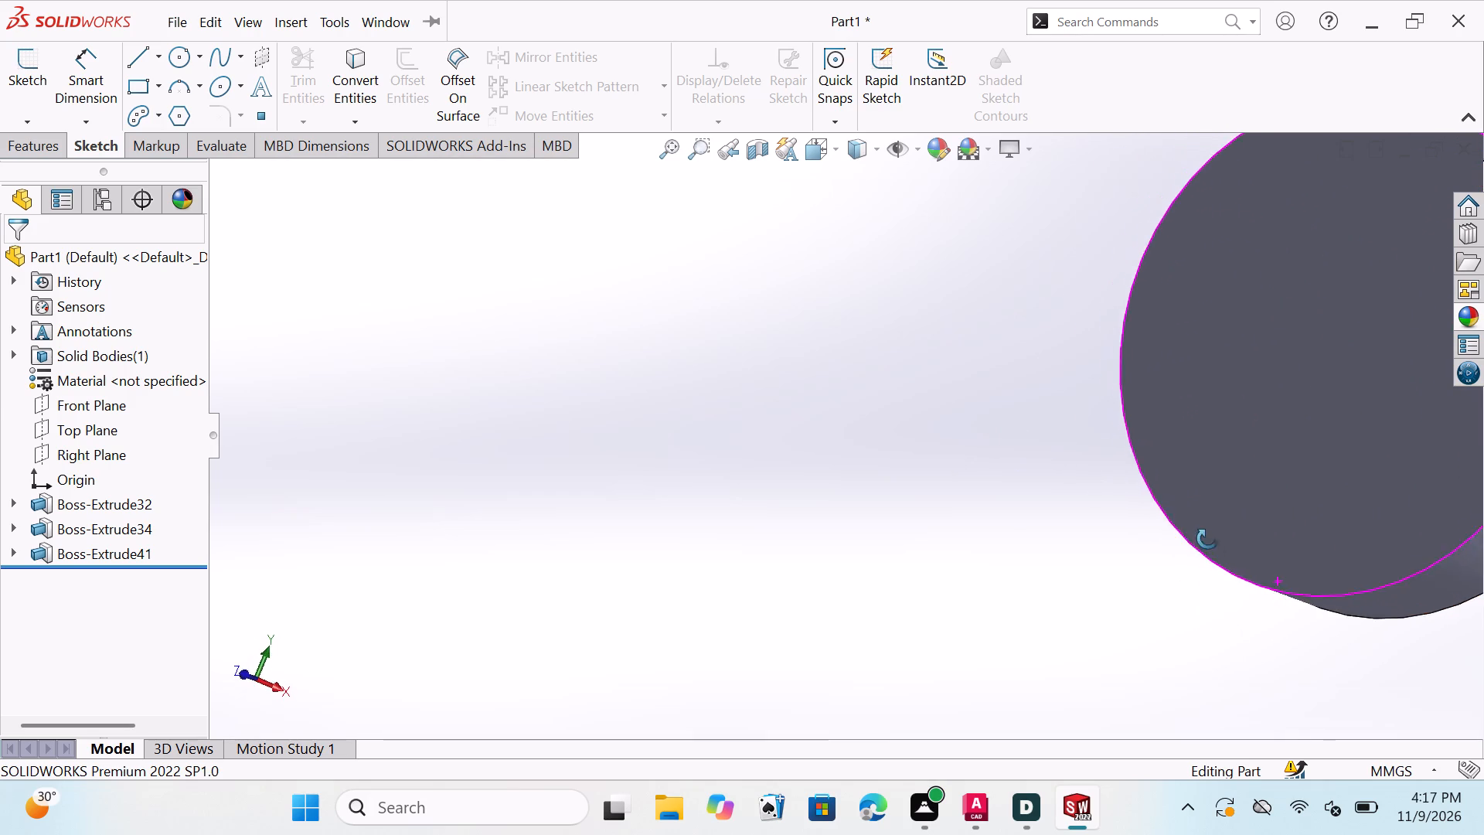
middle_drag(1207, 539, 802, 545)
middle_drag(1377, 595, 1350, 605)
scroll(1377, 595, up, 1)
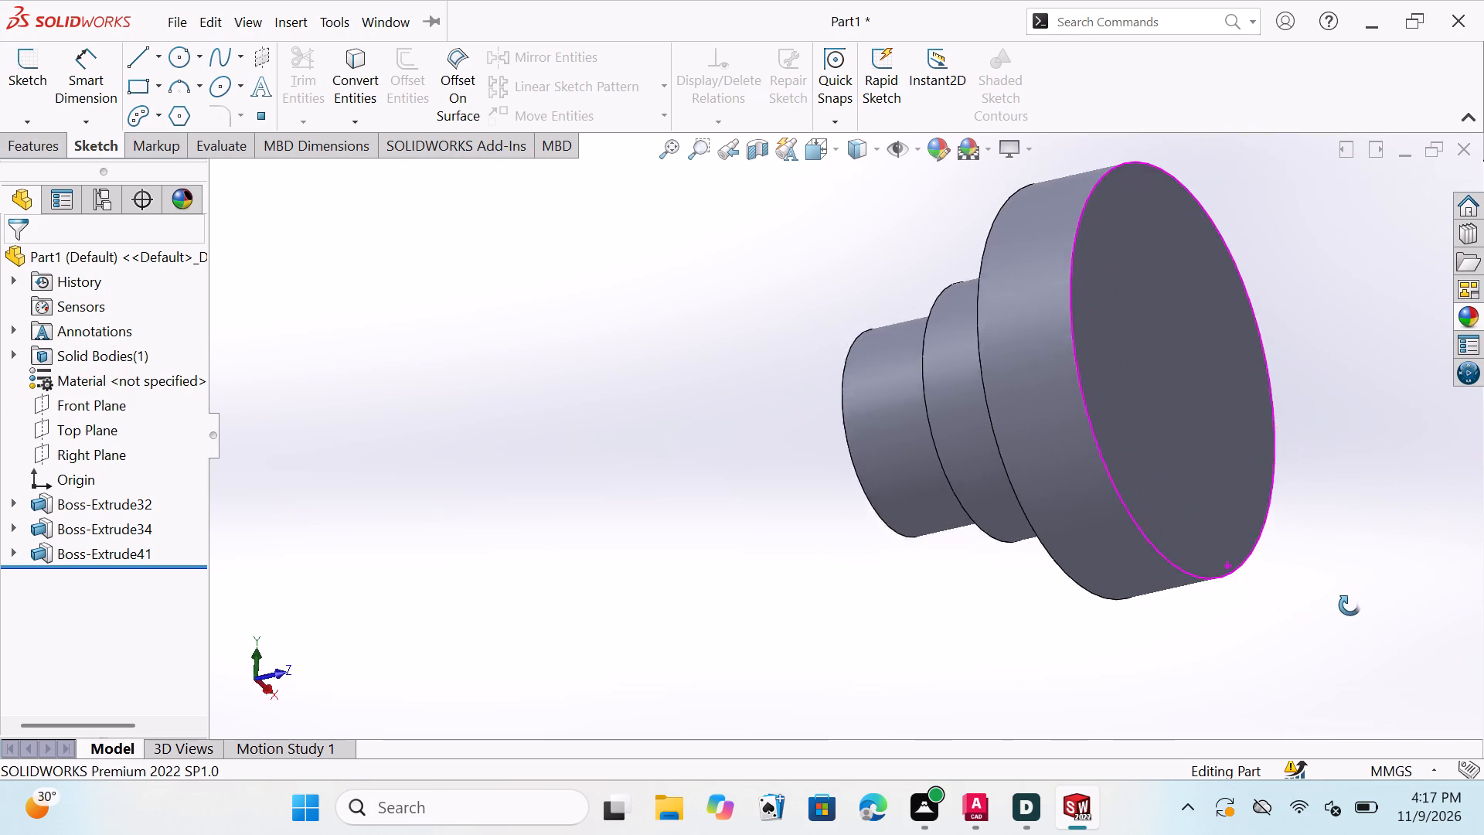
middle_drag(1350, 605, 1230, 615)
scroll(1455, 456, down, 1)
scroll(1448, 460, up, 2)
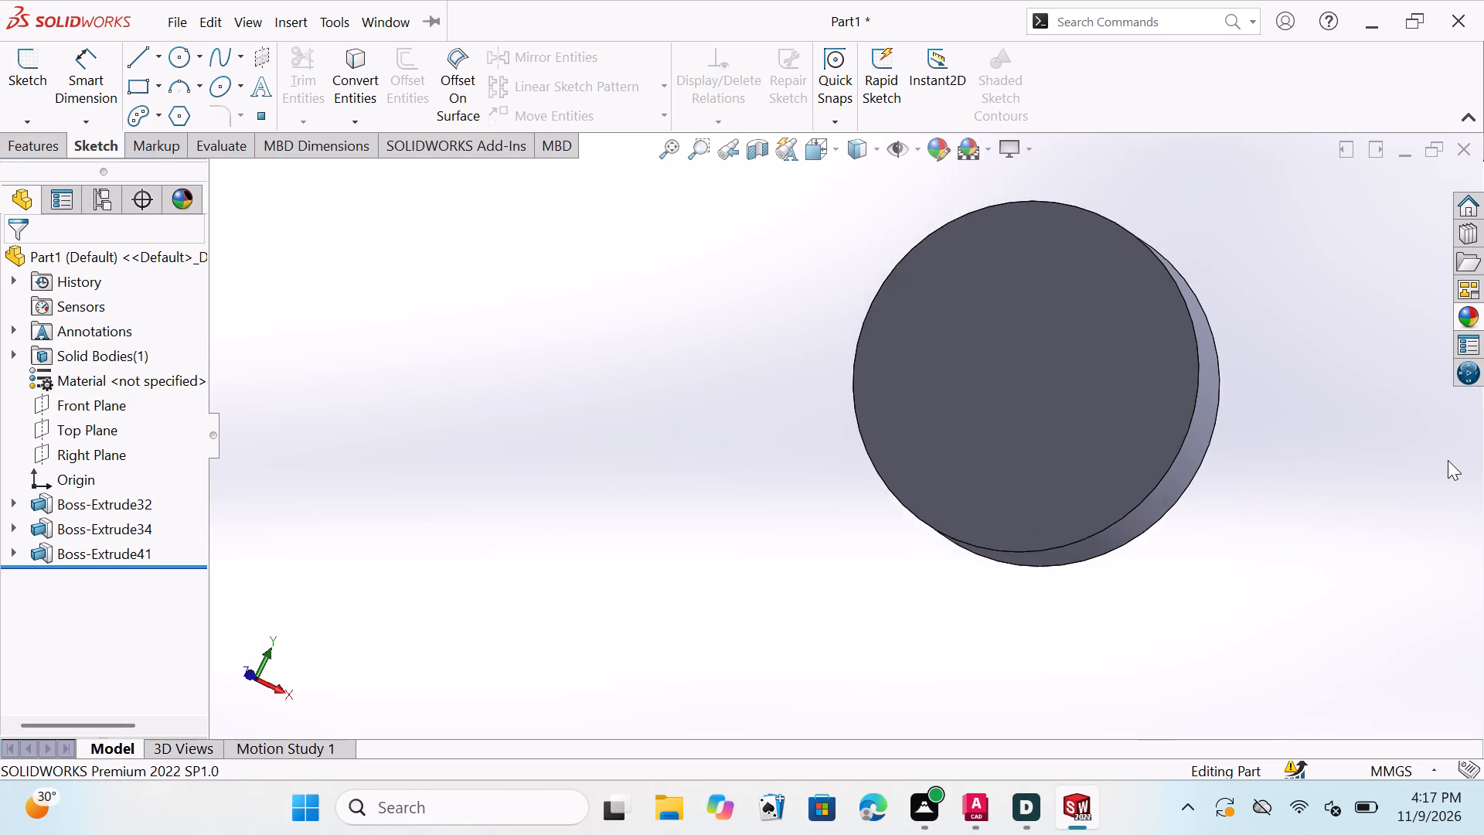
scroll(1448, 460, up, 1)
scroll(1235, 255, down, 2)
scroll(1063, 586, up, 1)
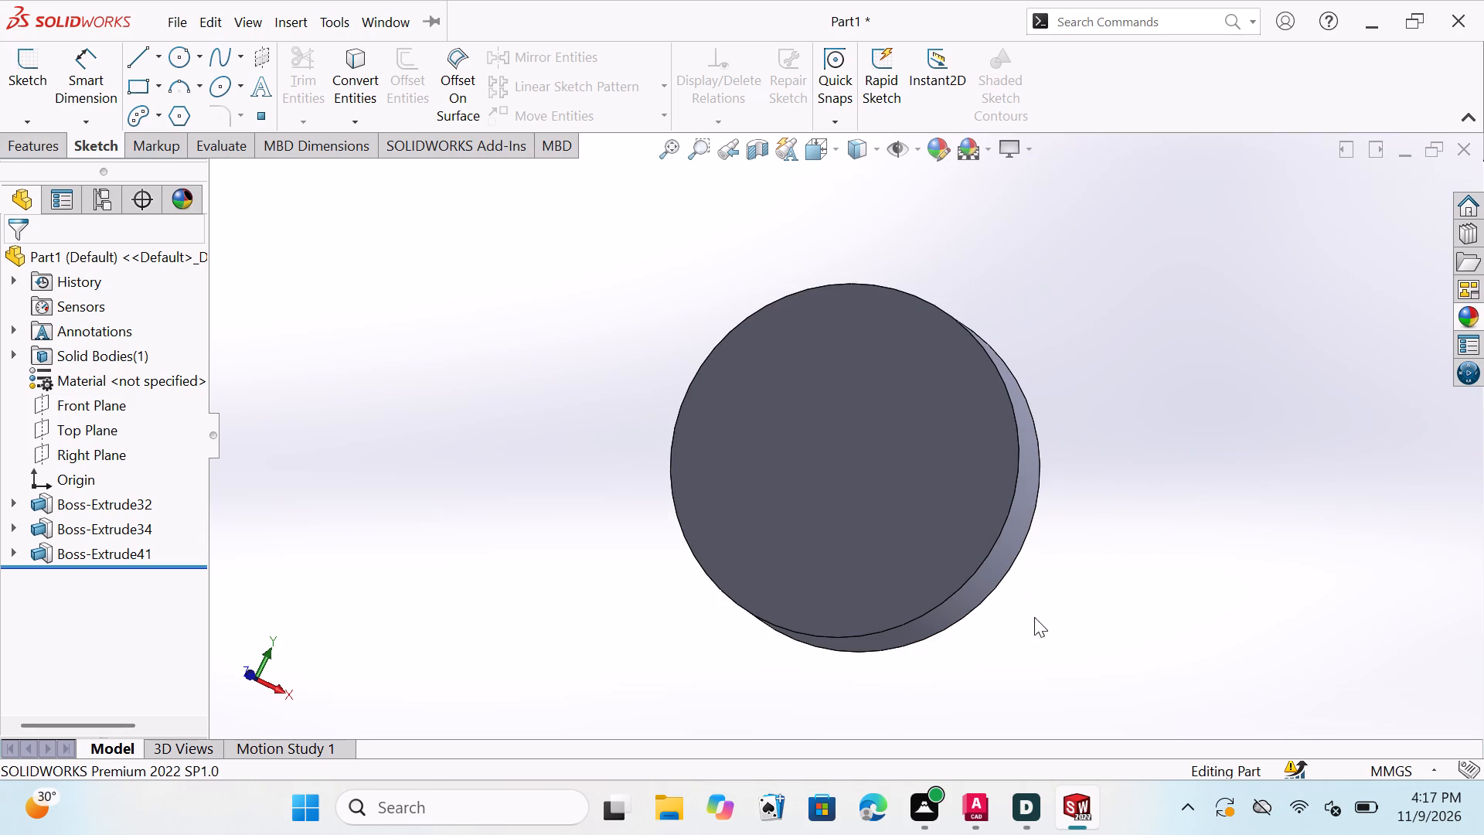
middle_drag(1010, 641, 907, 713)
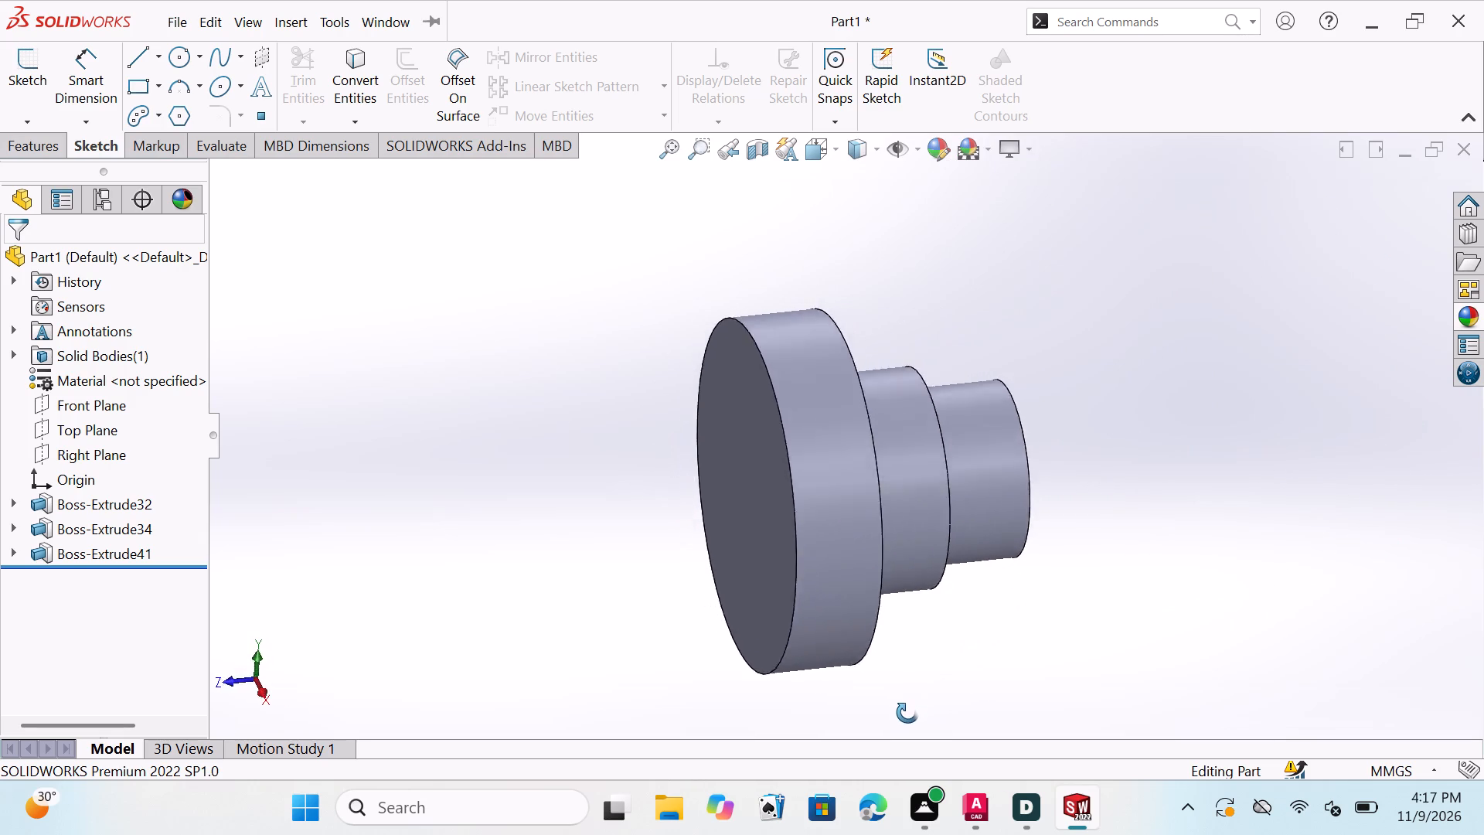
middle_drag(907, 713, 836, 593)
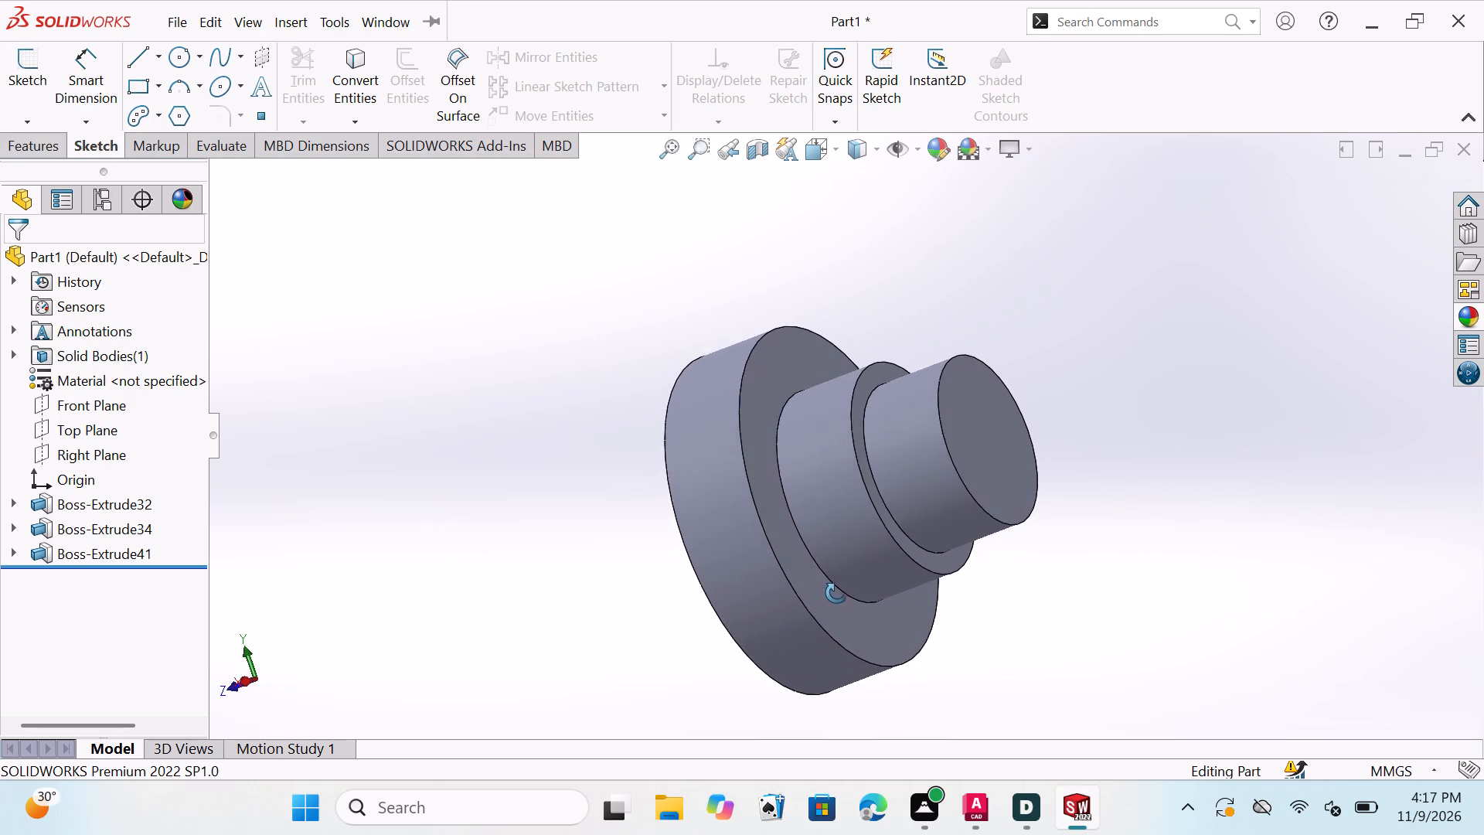
middle_drag(836, 593, 851, 586)
middle_drag(1005, 607, 1026, 601)
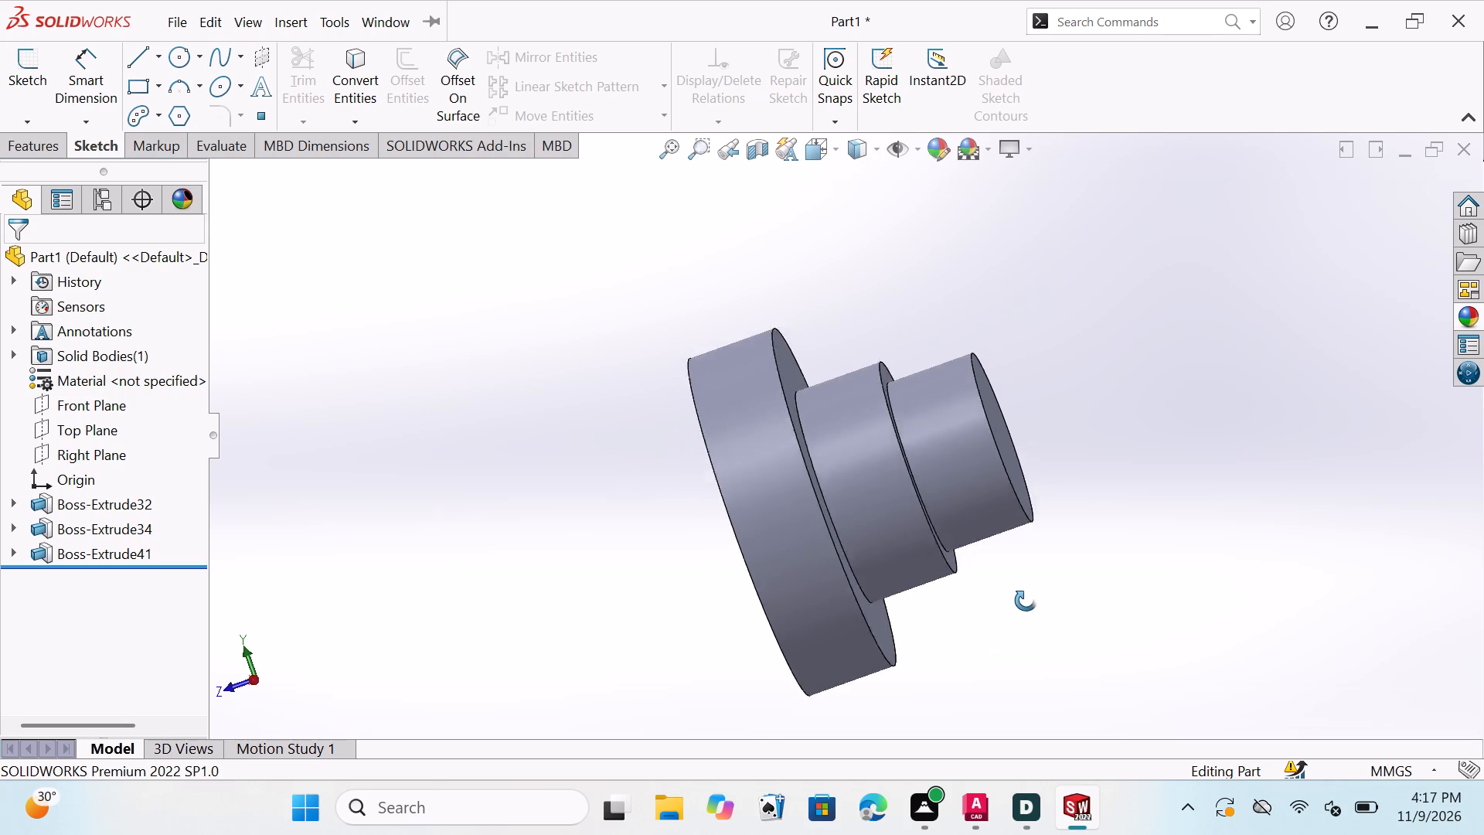
middle_drag(1026, 601, 1159, 506)
middle_drag(1109, 536, 1124, 524)
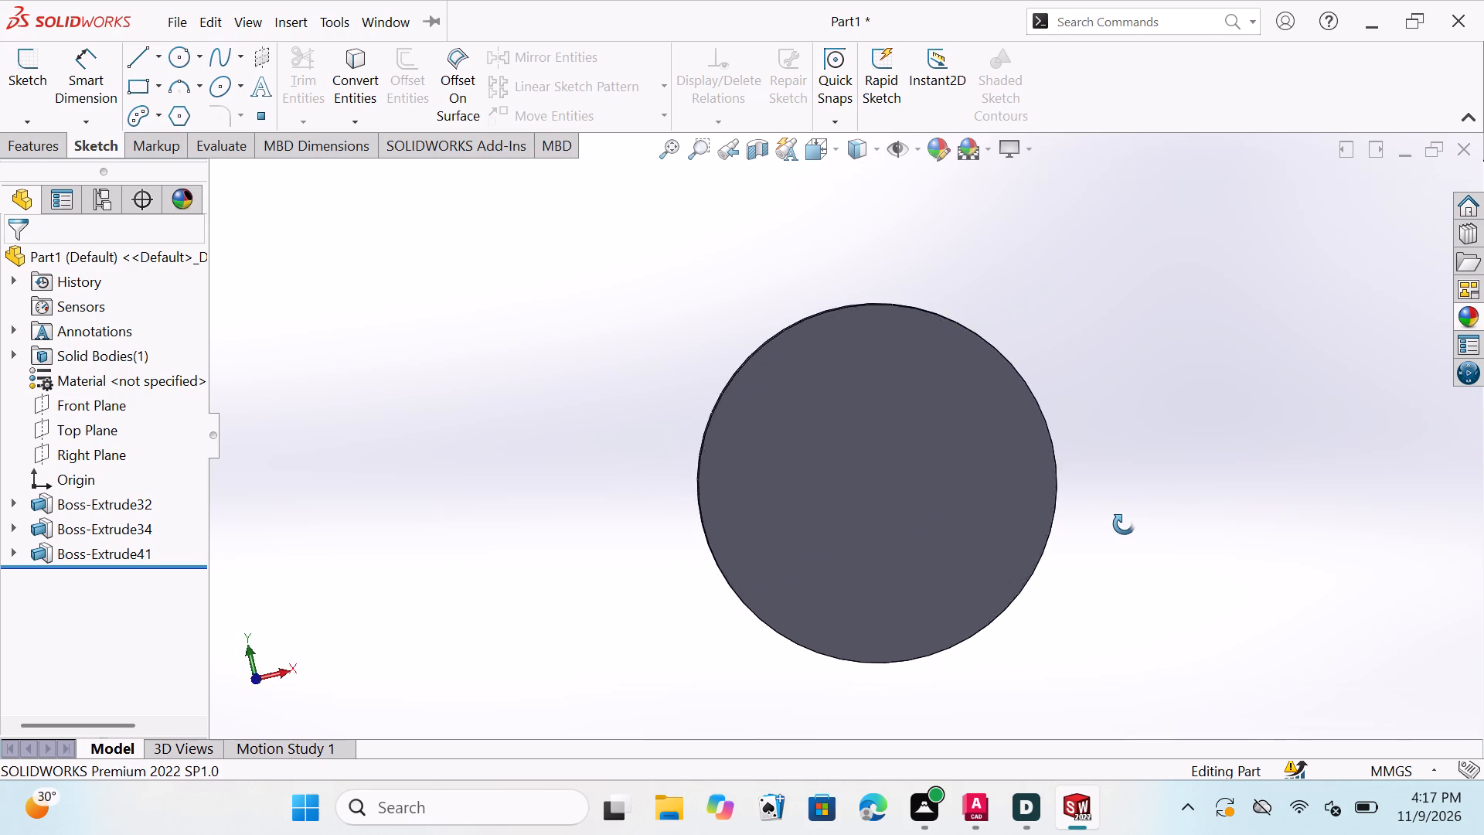
middle_drag(1124, 524, 1064, 587)
middle_drag(1043, 605, 962, 635)
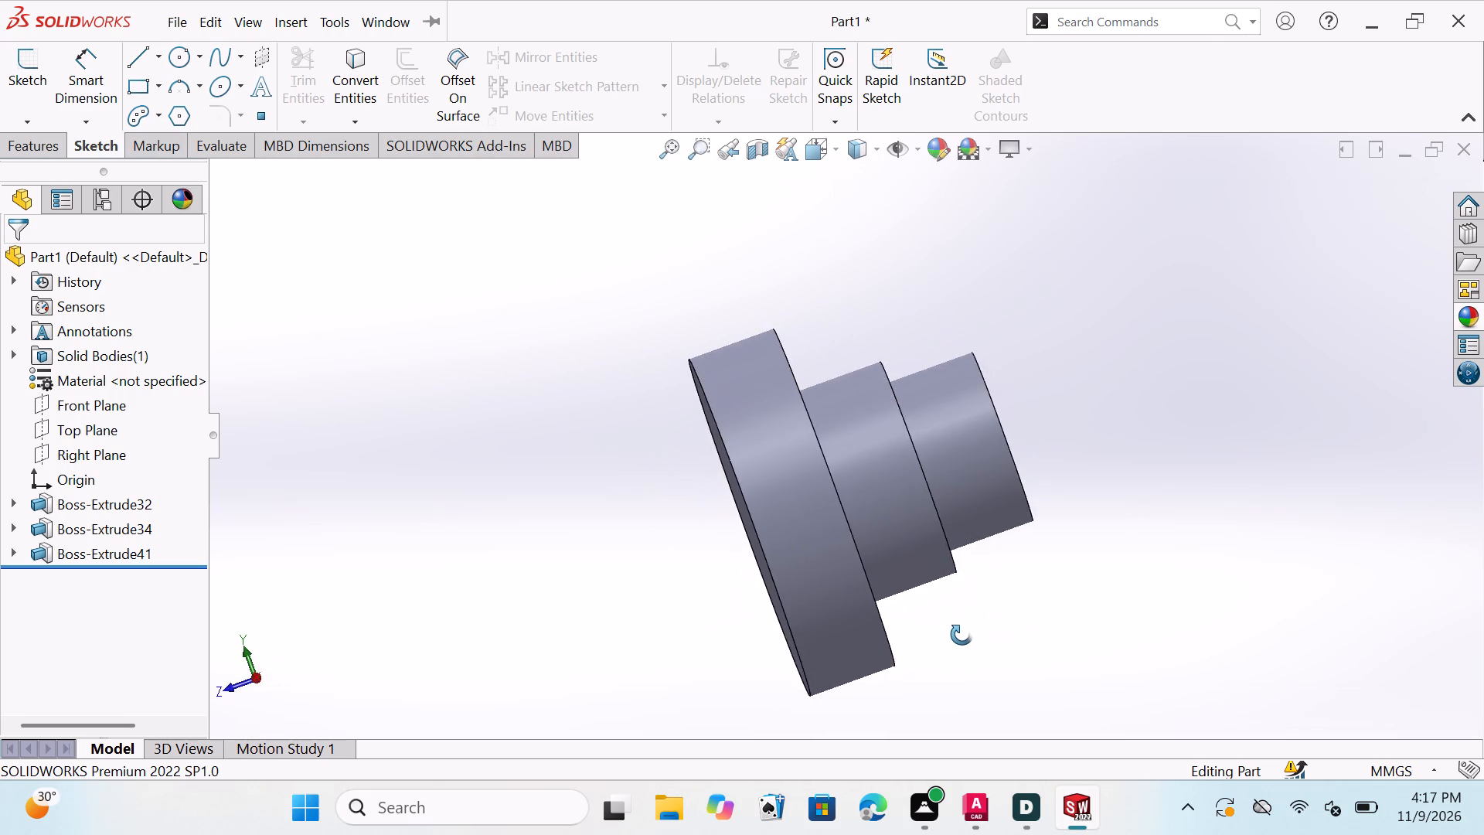
middle_drag(962, 635, 951, 640)
middle_click(949, 640)
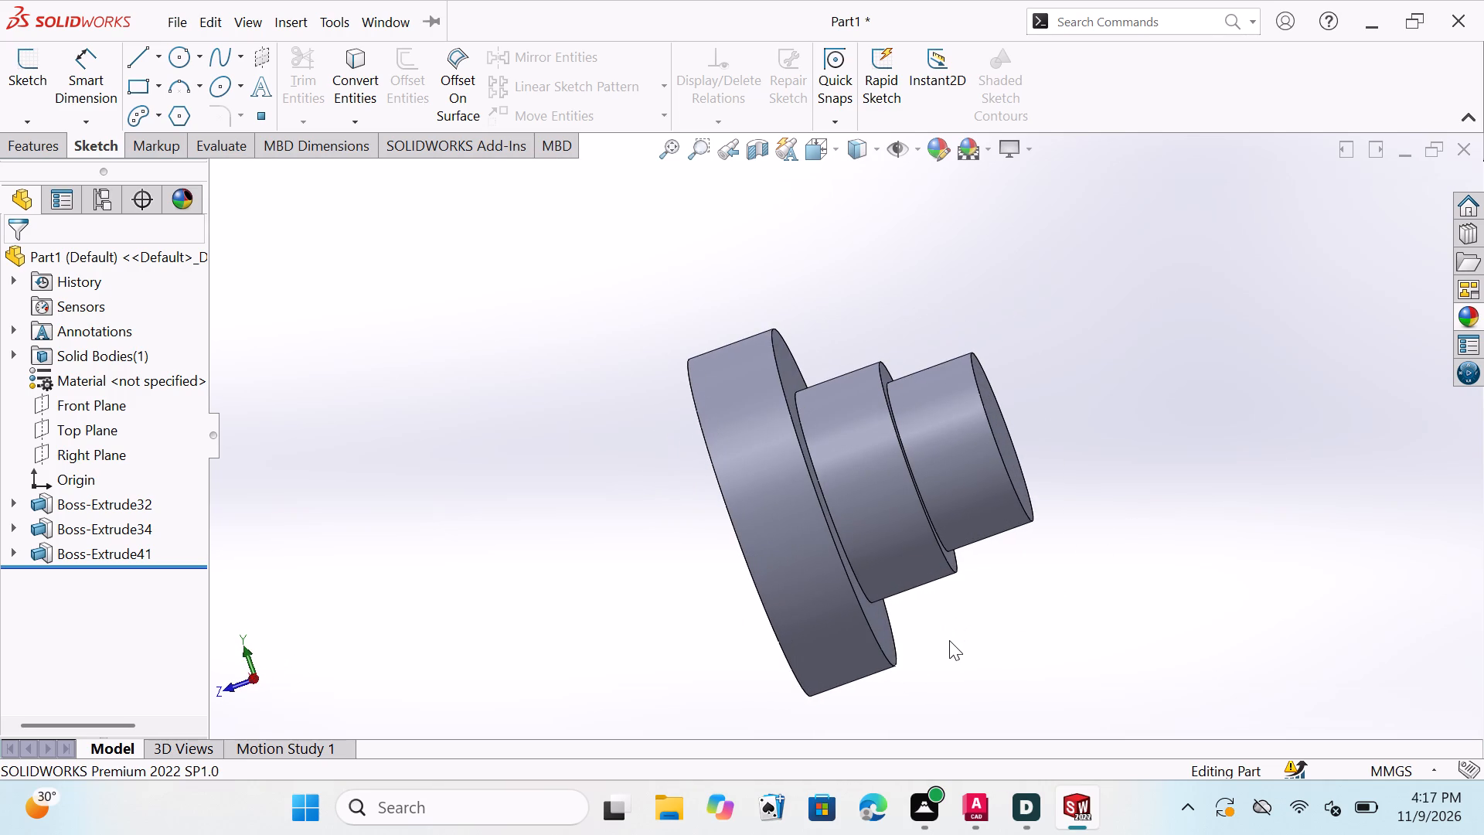
middle_drag(949, 640, 975, 629)
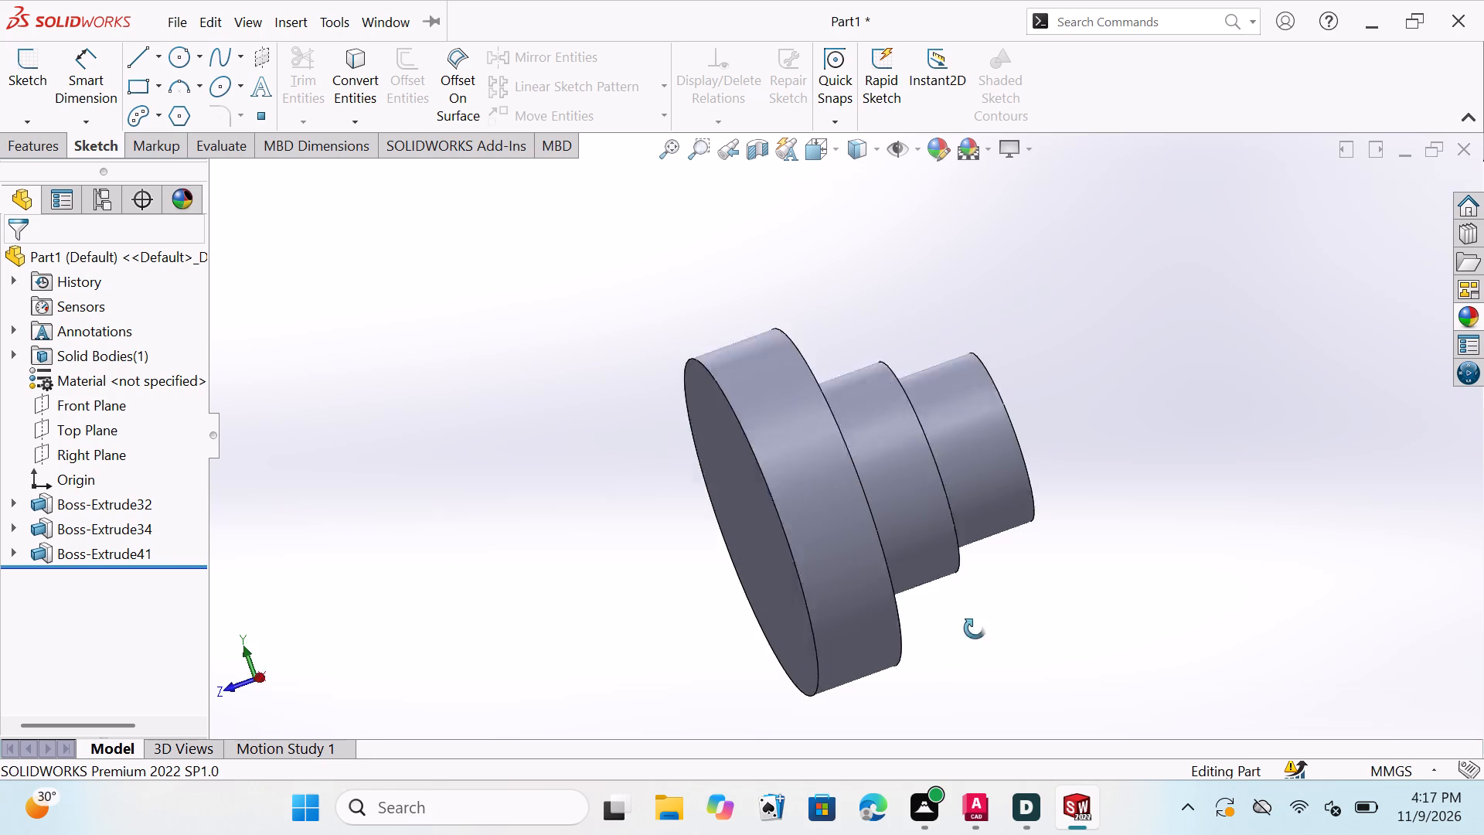
middle_drag(975, 629, 1008, 608)
middle_drag(992, 598, 1054, 547)
middle_click(1060, 541)
key(Escape)
key(Escape)
key(Escape)
key(Escape)
key(Escape)
key(Escape)
key(Escape)
key(Escape)
key(Escape)
key(Escape)
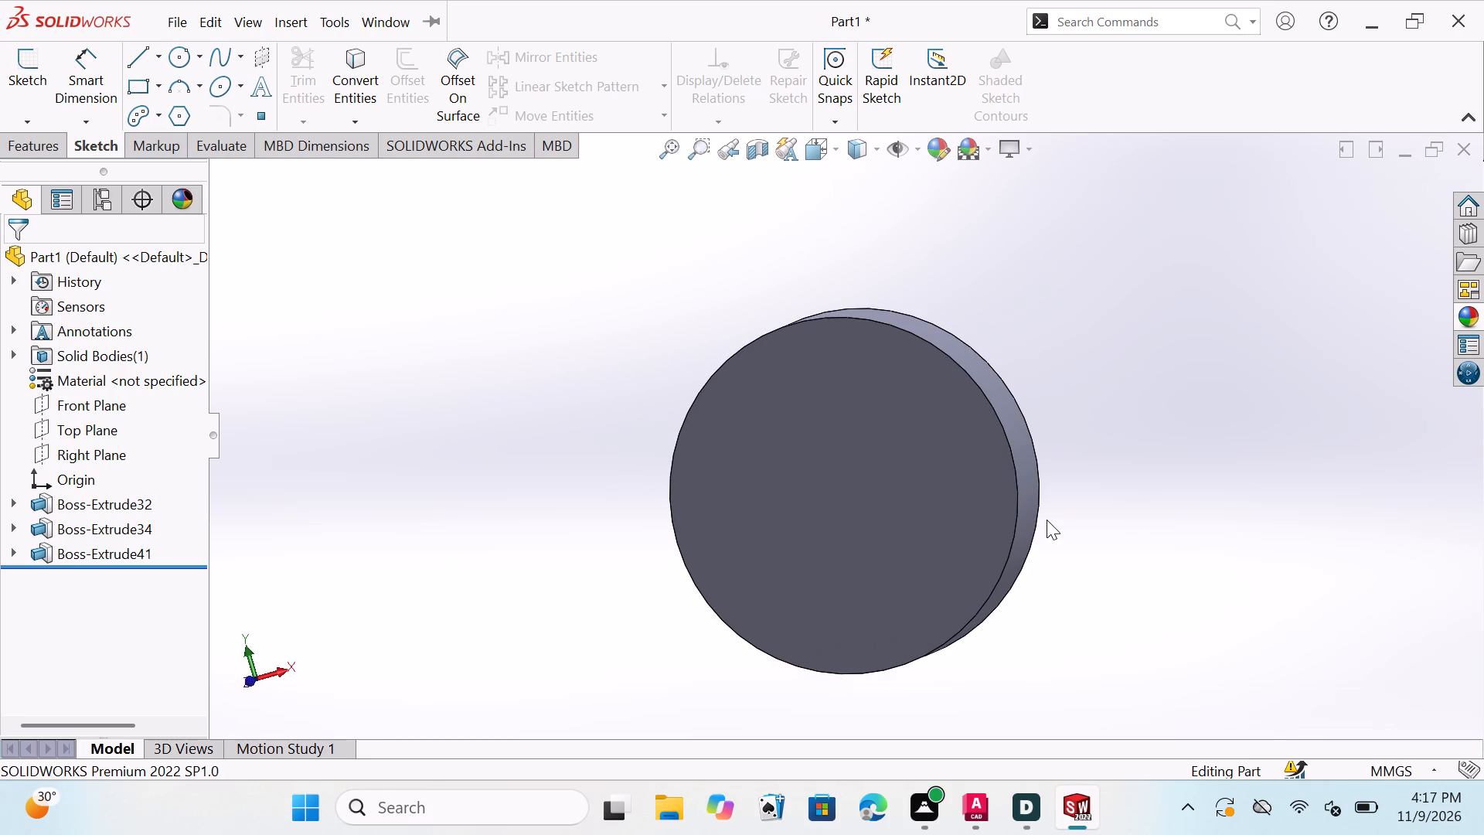
key(Escape)
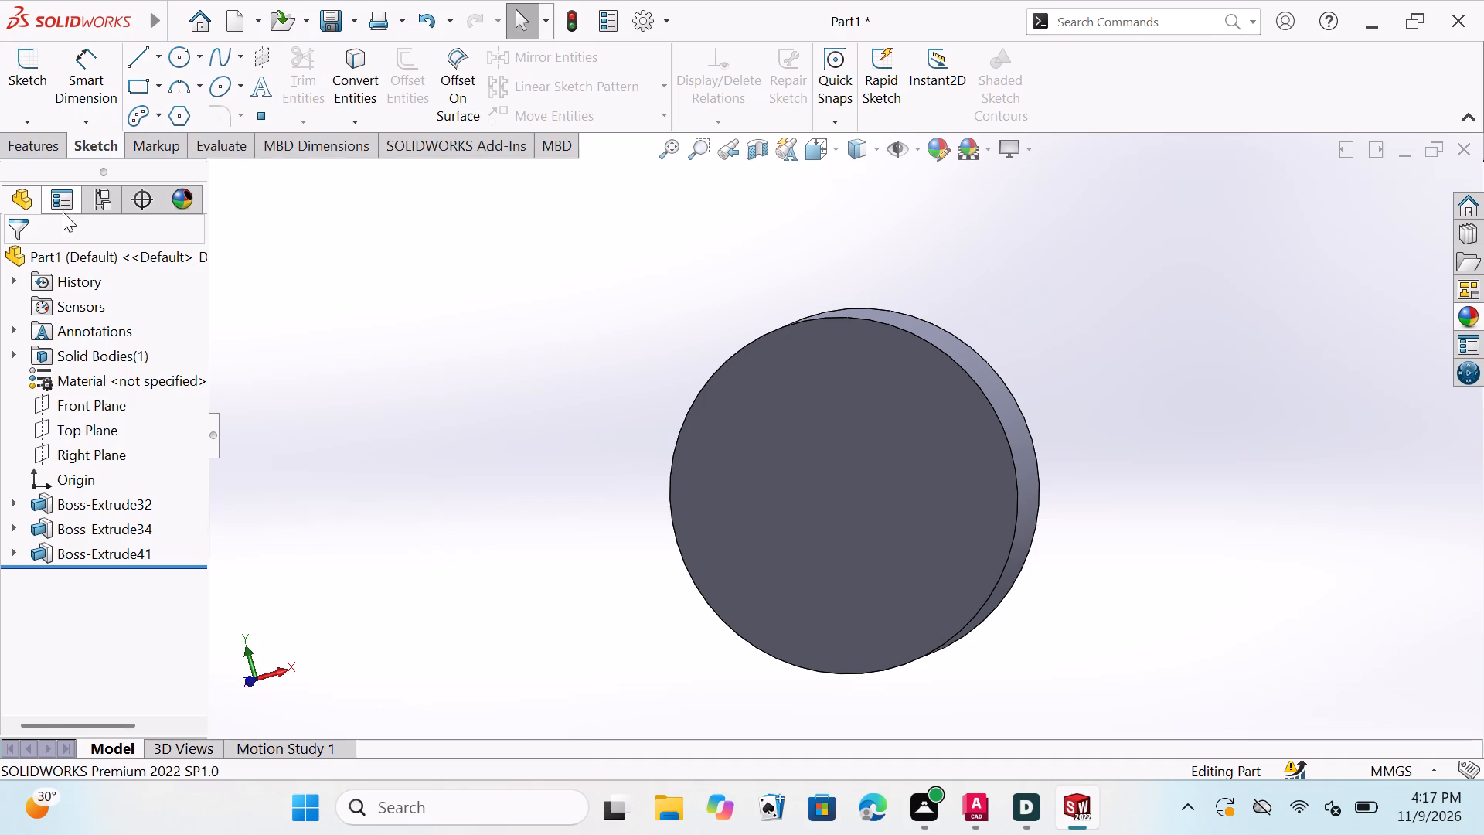
Orient the view normal to the Front Plane so the shaft's large flat end face is seen straight on.
click(97, 143)
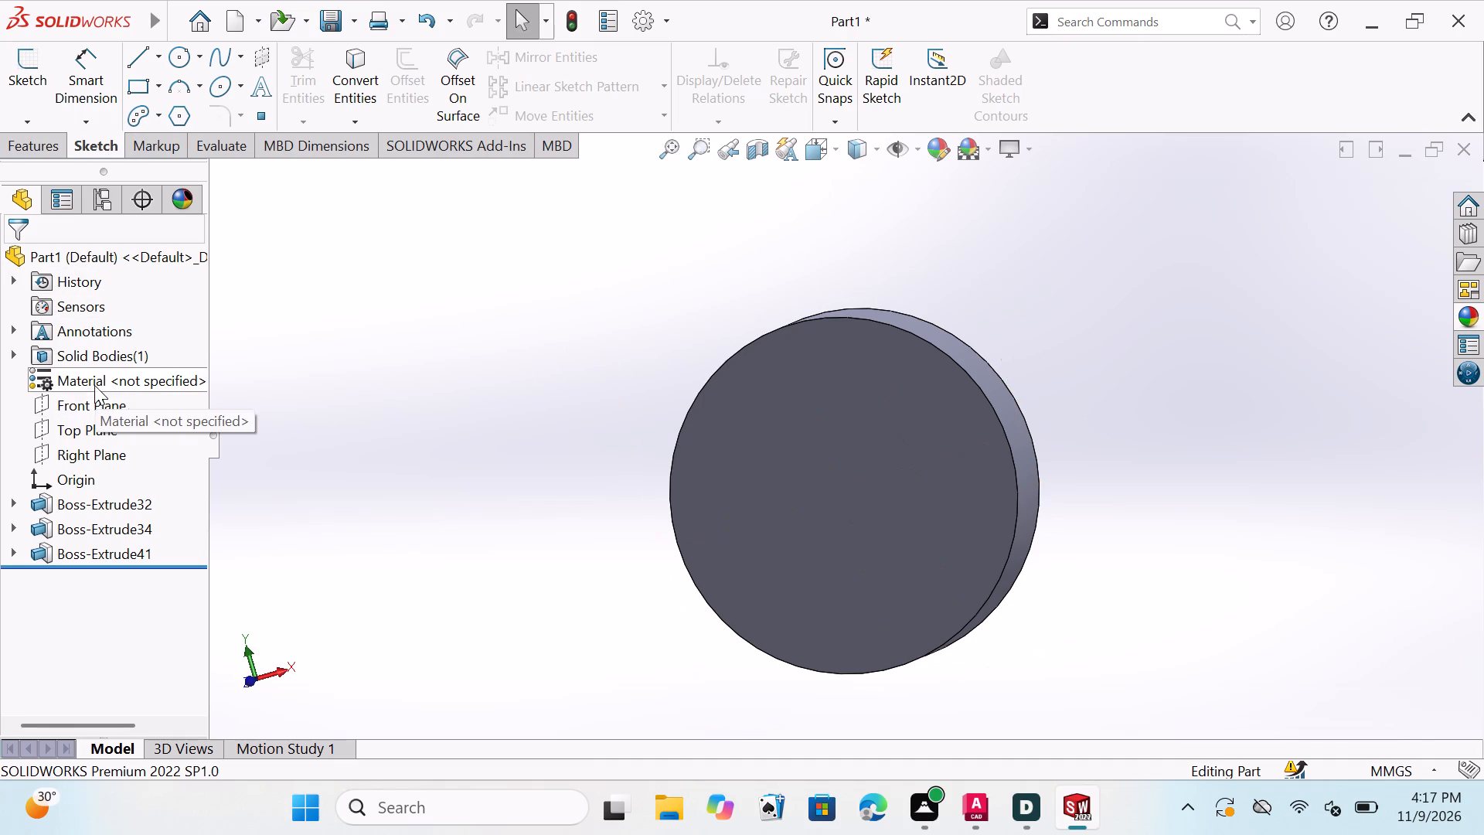
click(82, 404)
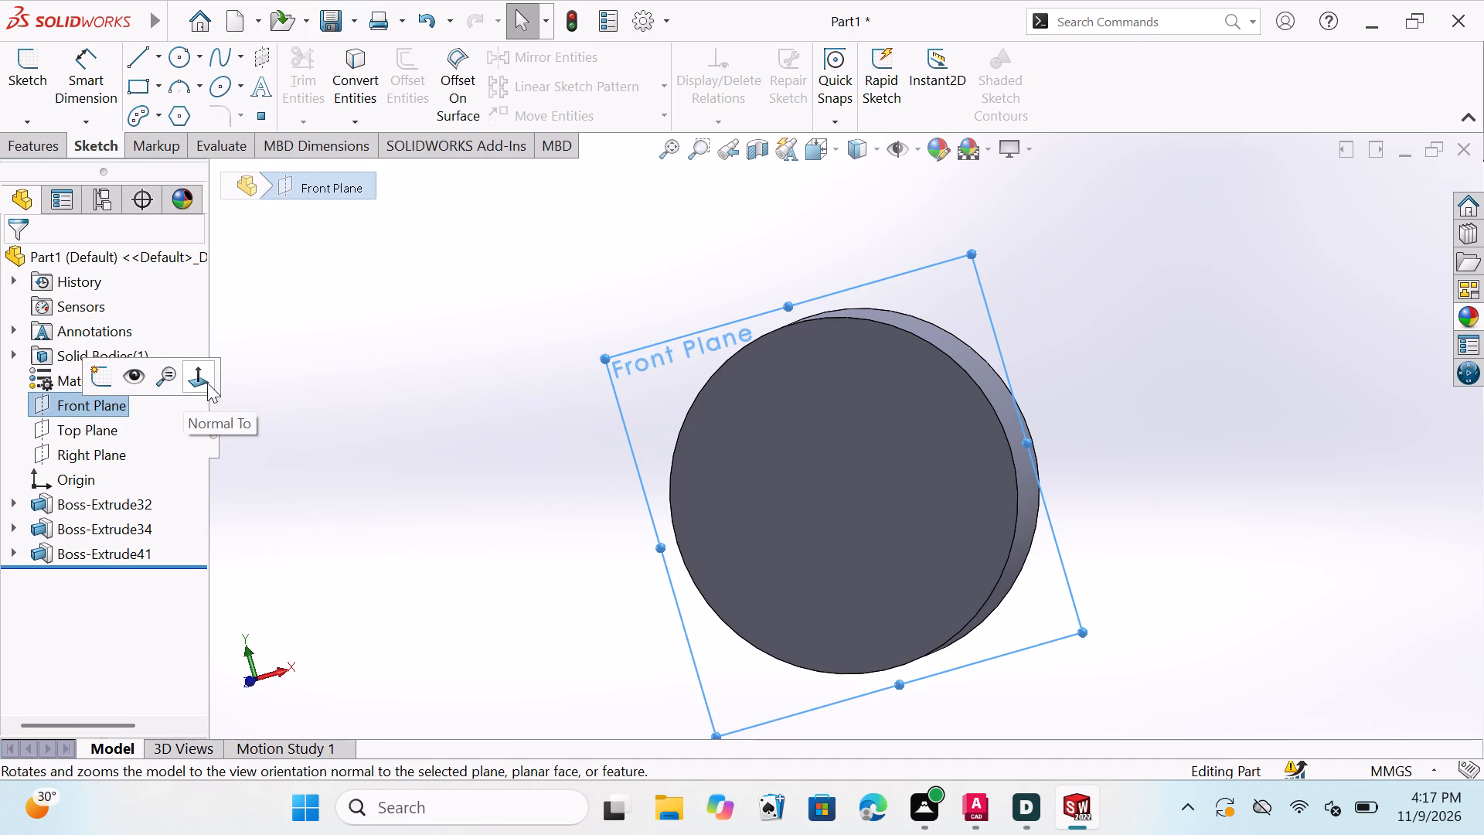
click(204, 380)
scroll(853, 482, up, 2)
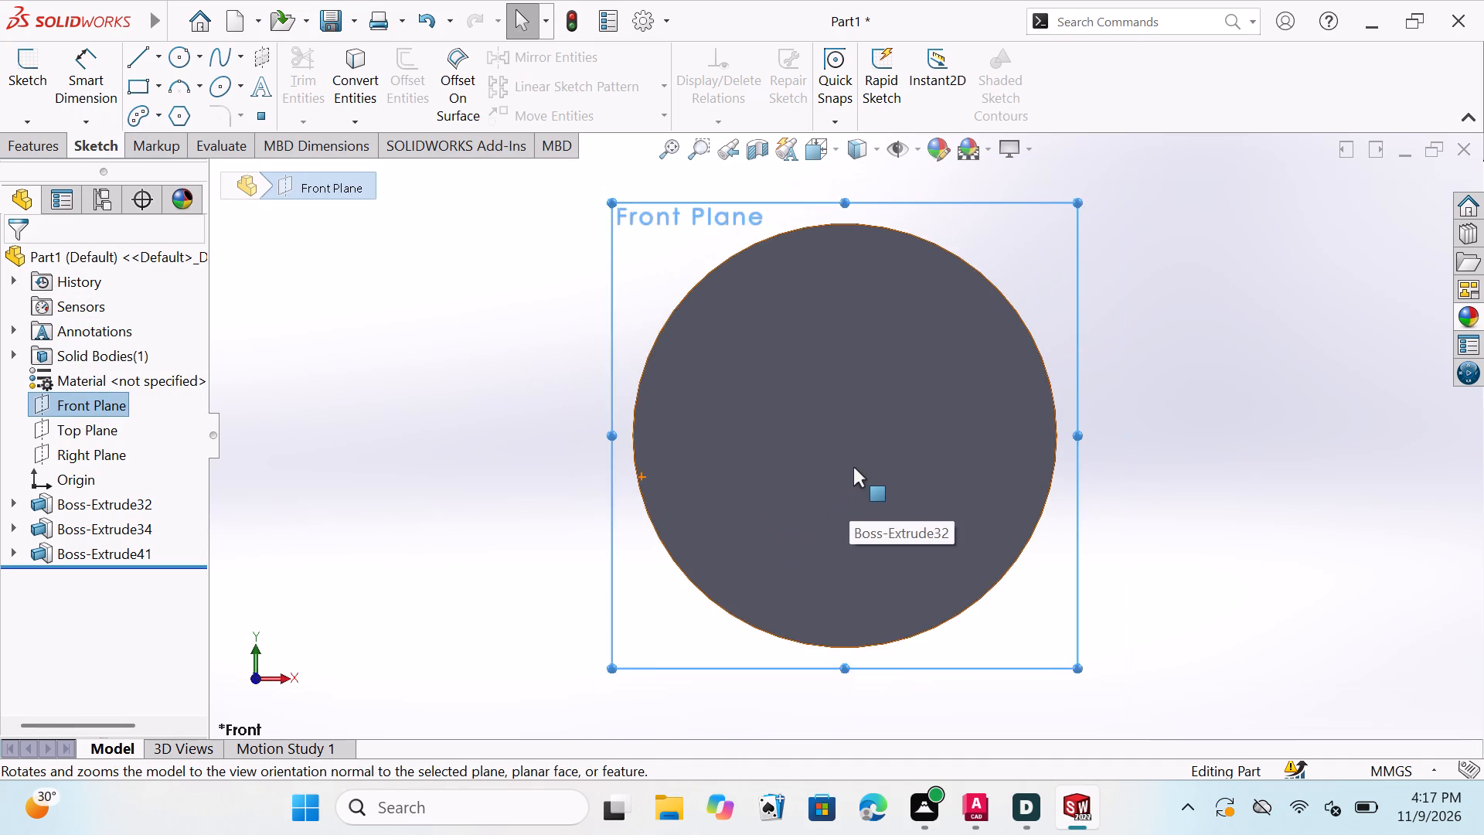
scroll(853, 467, up, 1)
scroll(864, 452, down, 1)
scroll(866, 431, up, 1)
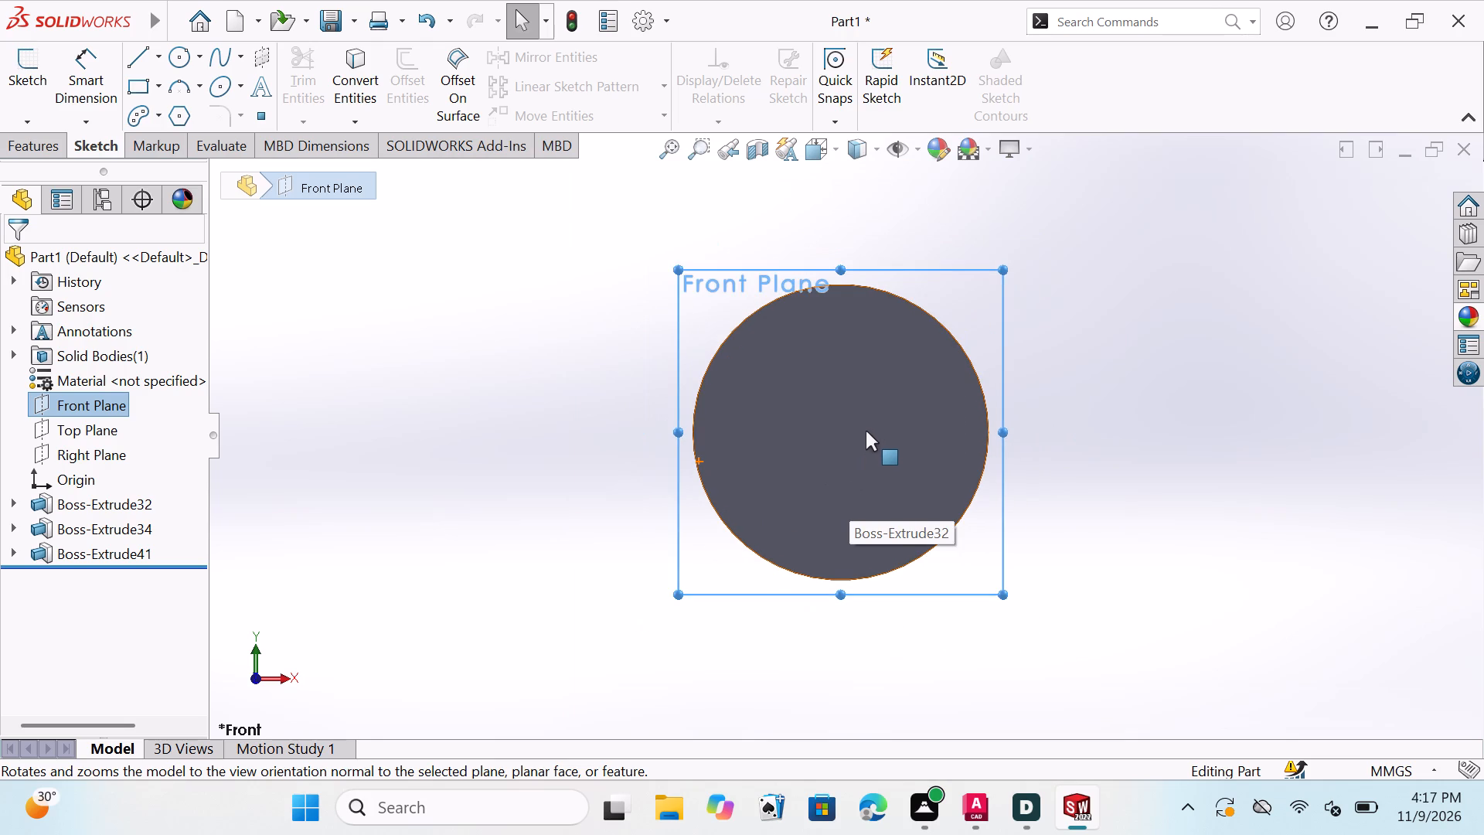
scroll(859, 432, down, 1)
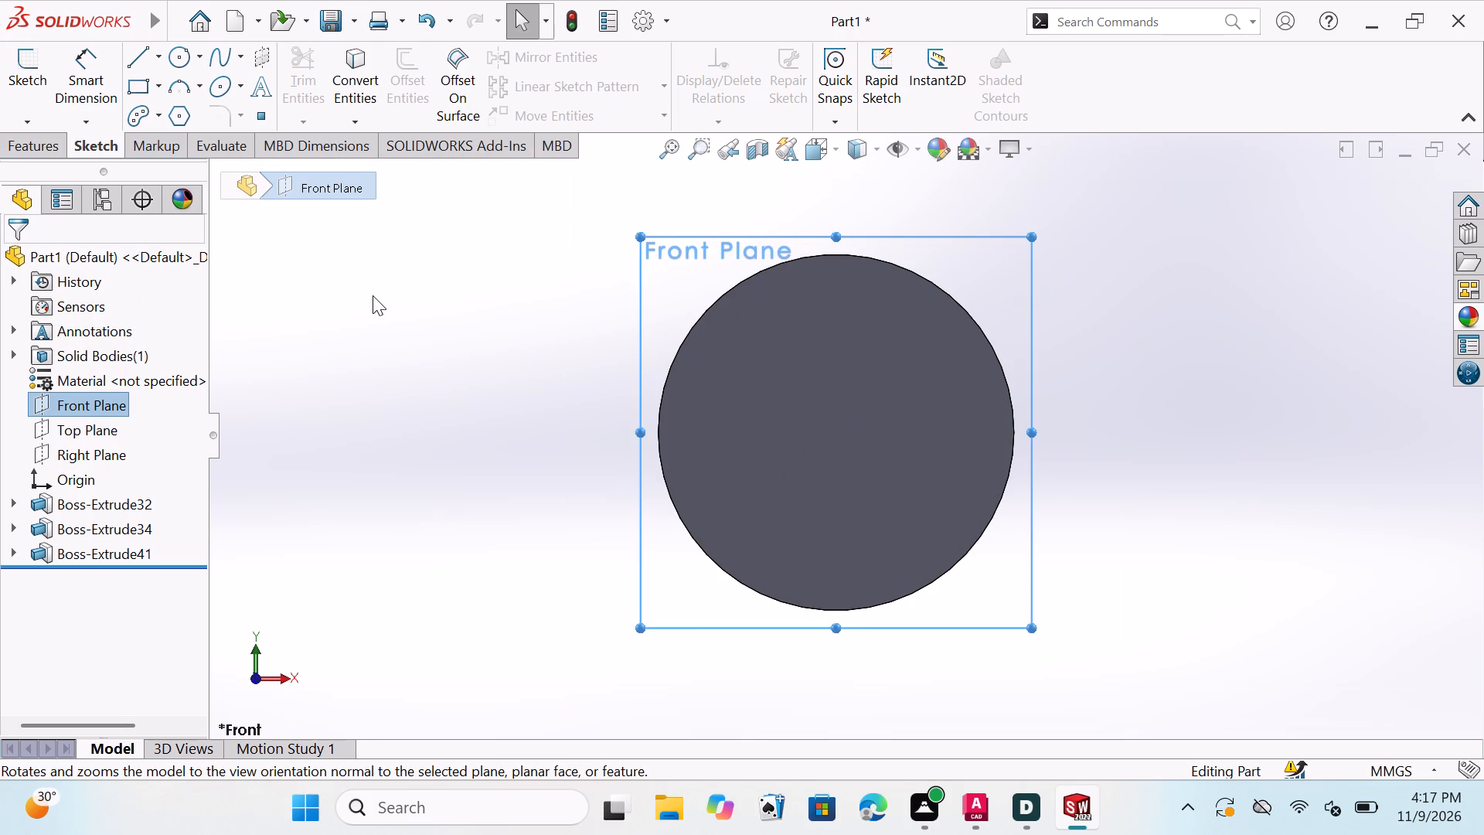
key(Escape)
key(Escape)
key(Escape)
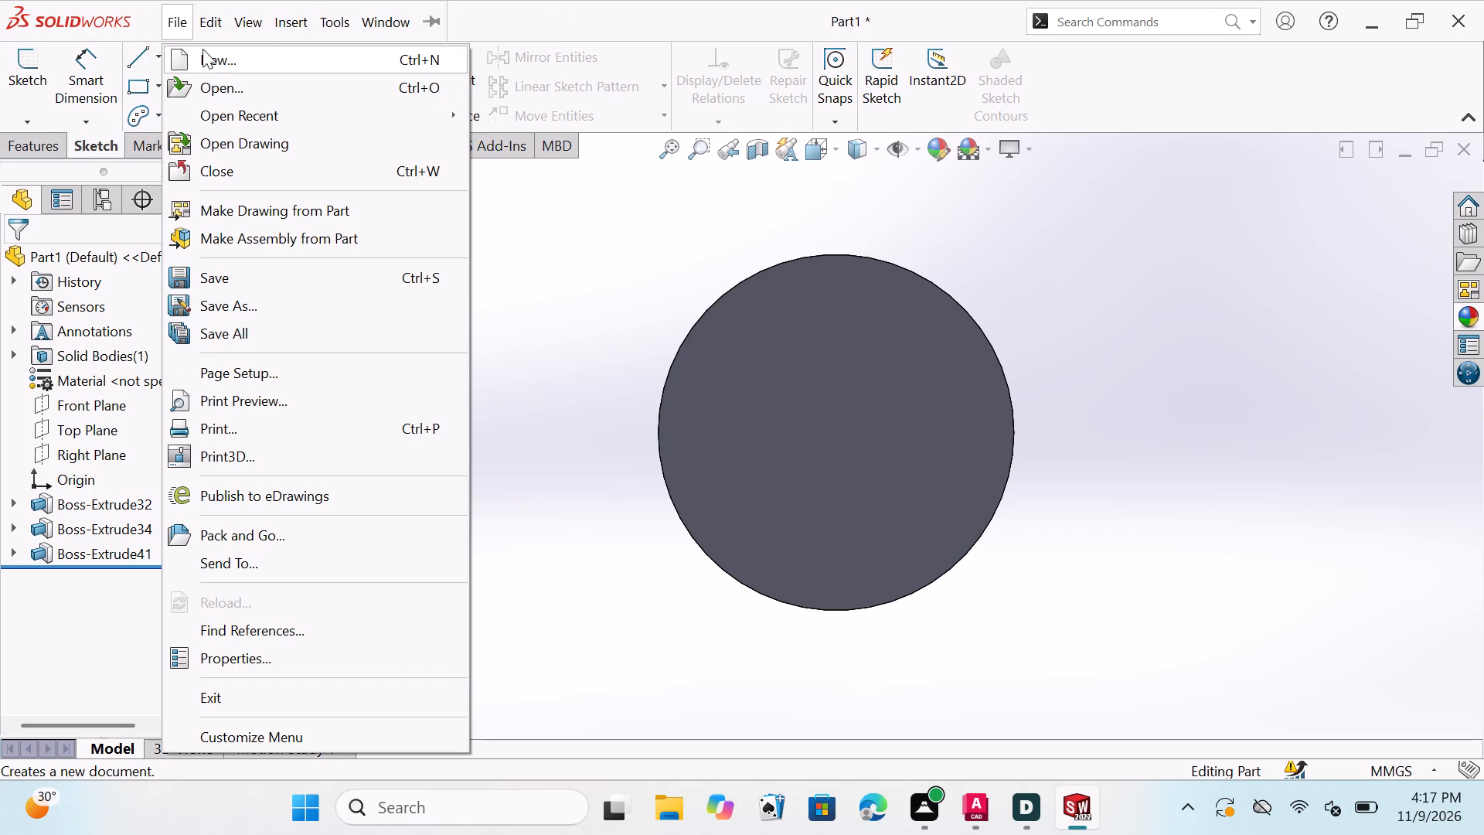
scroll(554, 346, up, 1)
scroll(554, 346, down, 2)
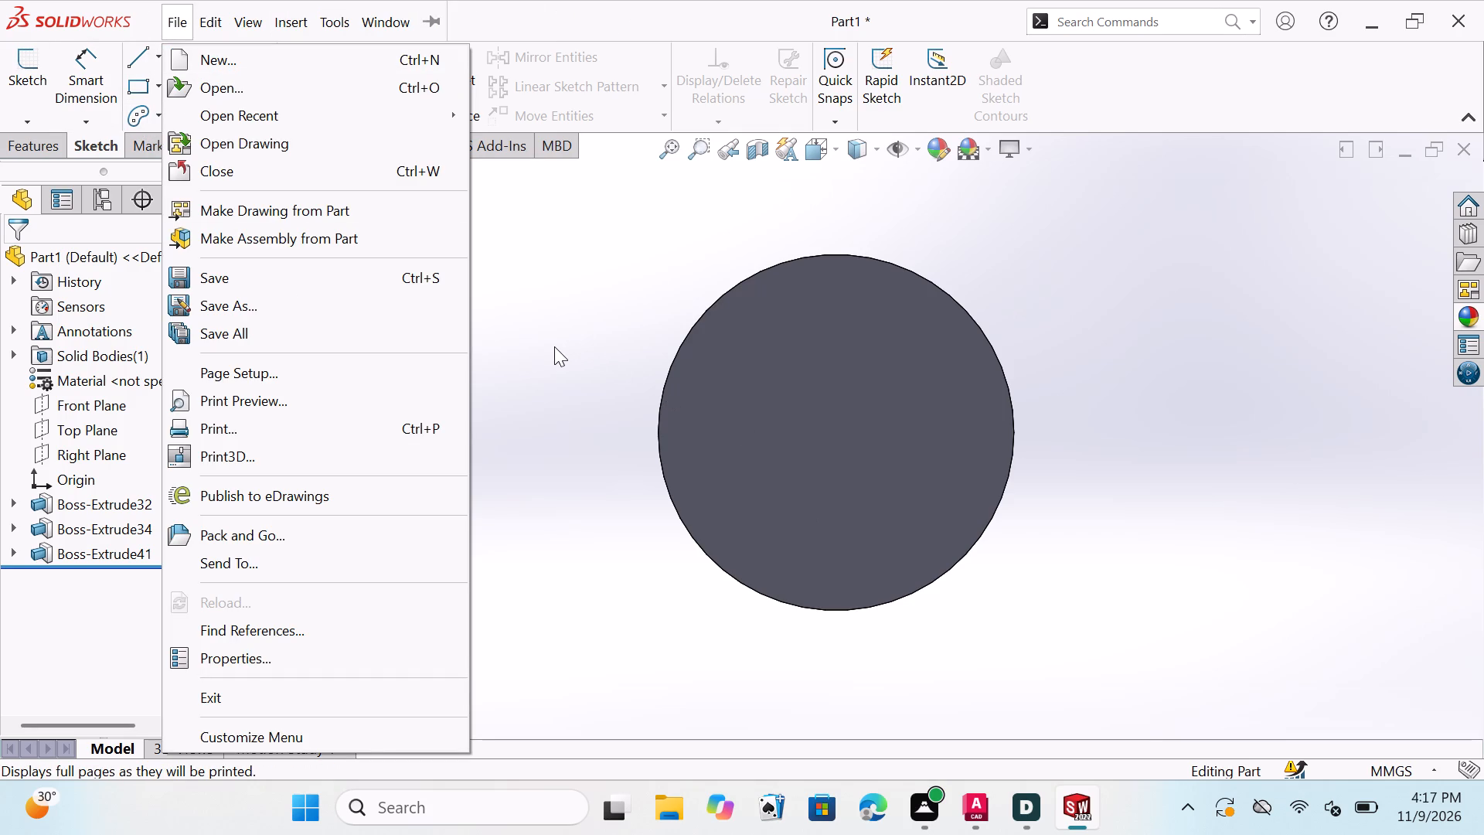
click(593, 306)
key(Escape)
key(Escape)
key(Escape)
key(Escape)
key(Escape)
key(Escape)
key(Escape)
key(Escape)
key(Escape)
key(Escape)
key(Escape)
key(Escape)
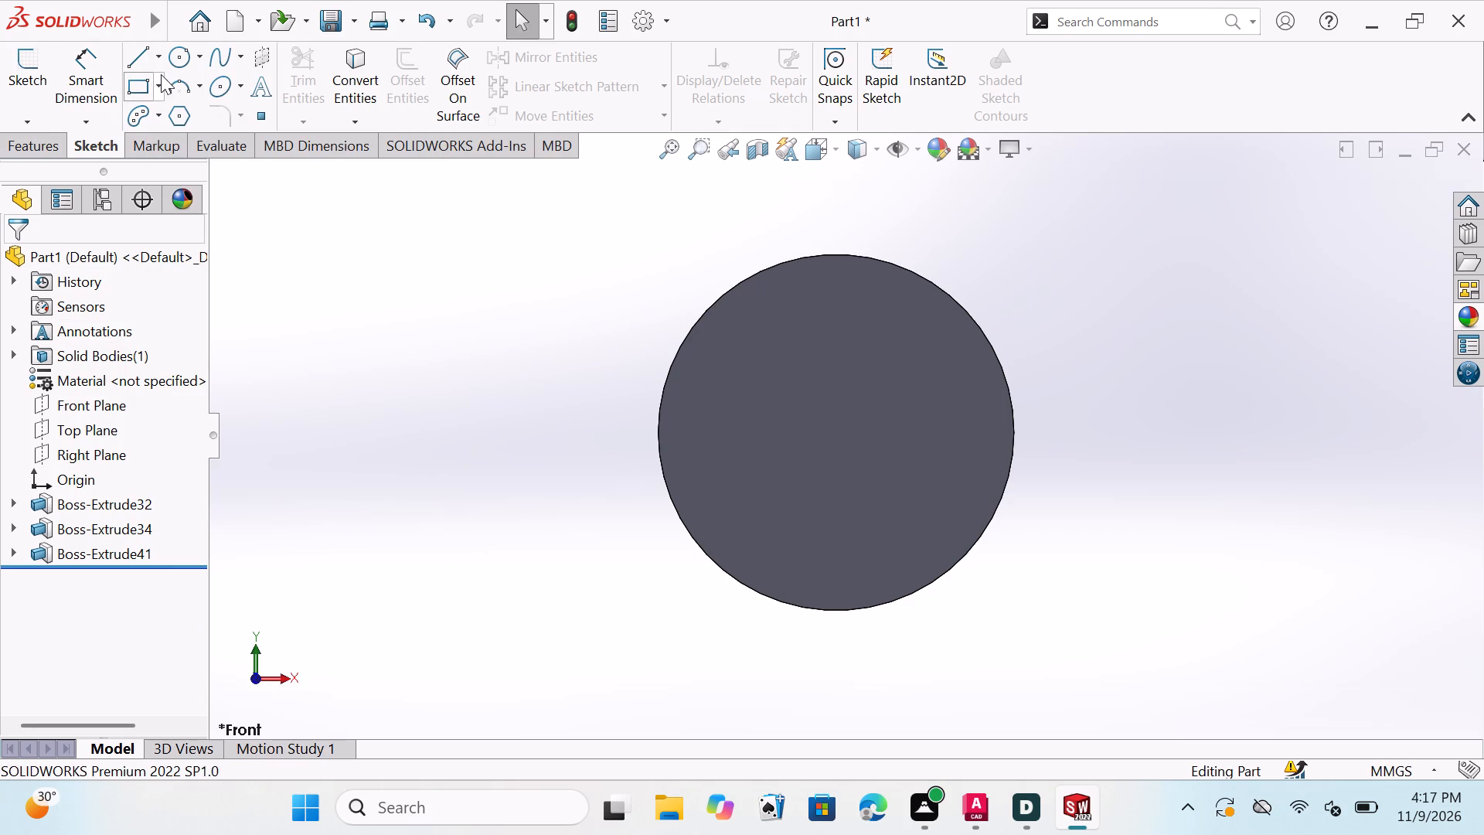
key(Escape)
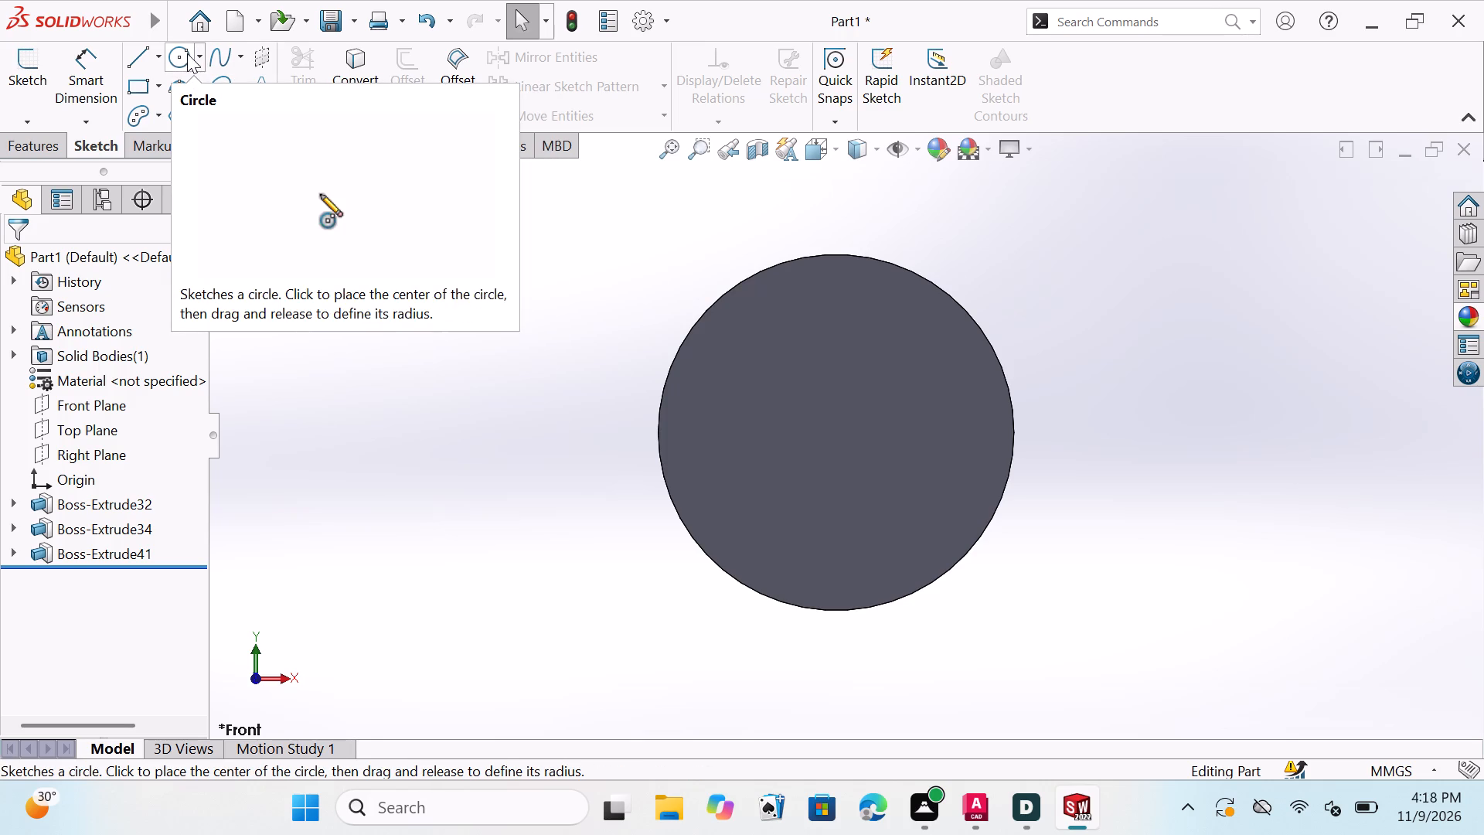
Sketch a circle about 24.8 mm in radius on the shaft's large flat end face, centered on the origin.
click(176, 59)
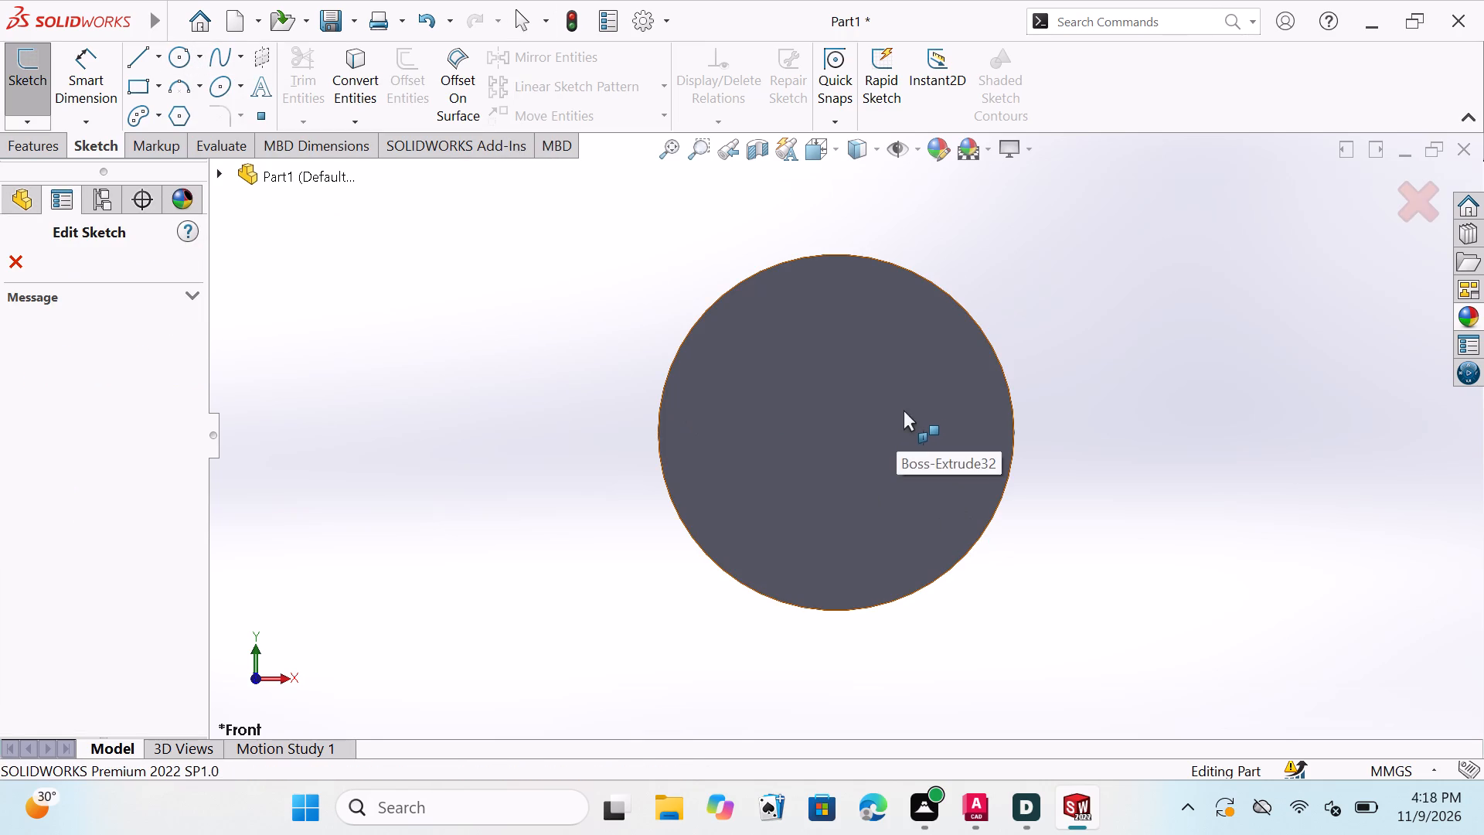
click(947, 400)
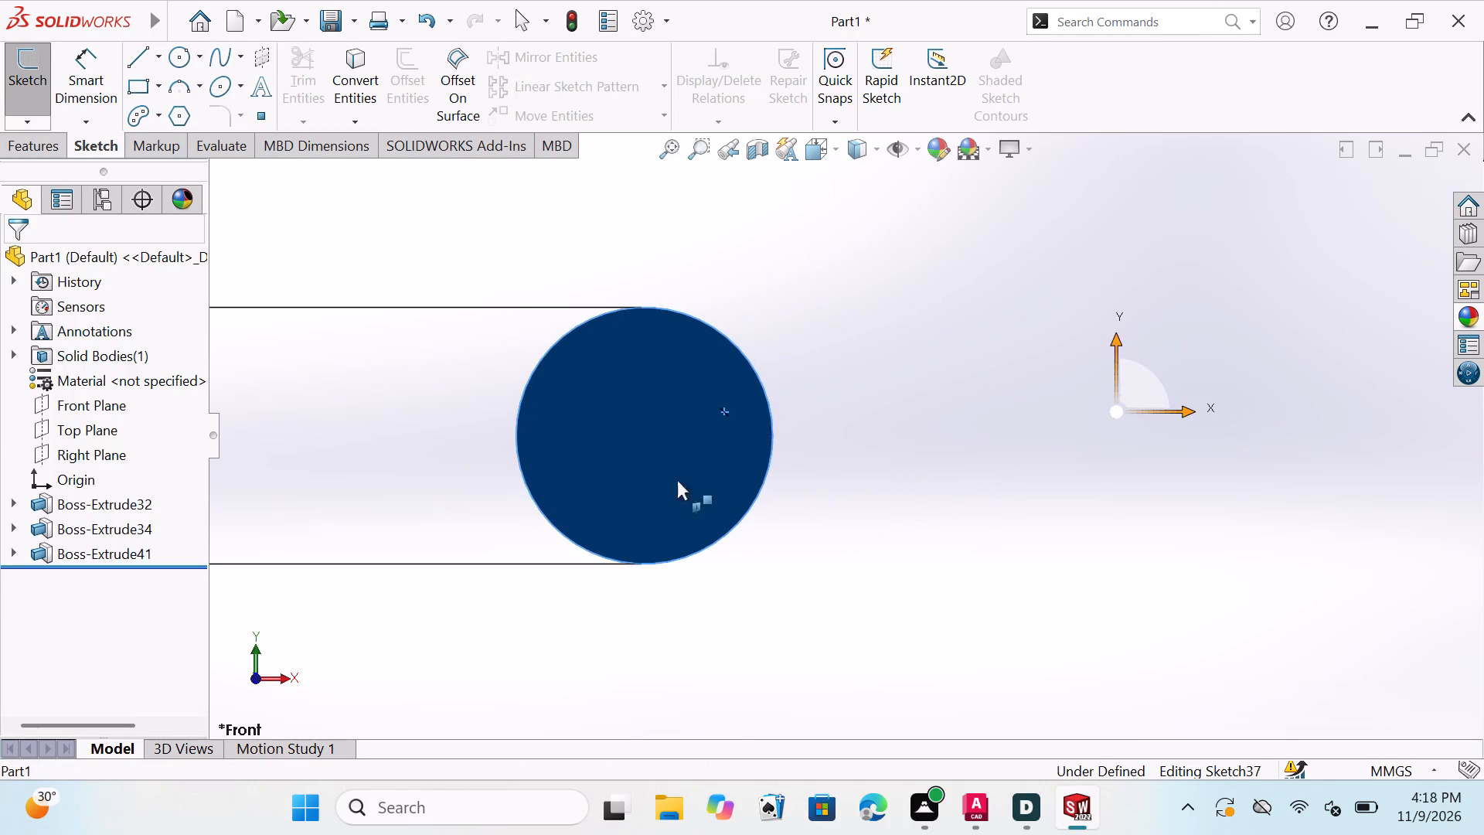
scroll(565, 398, down, 2)
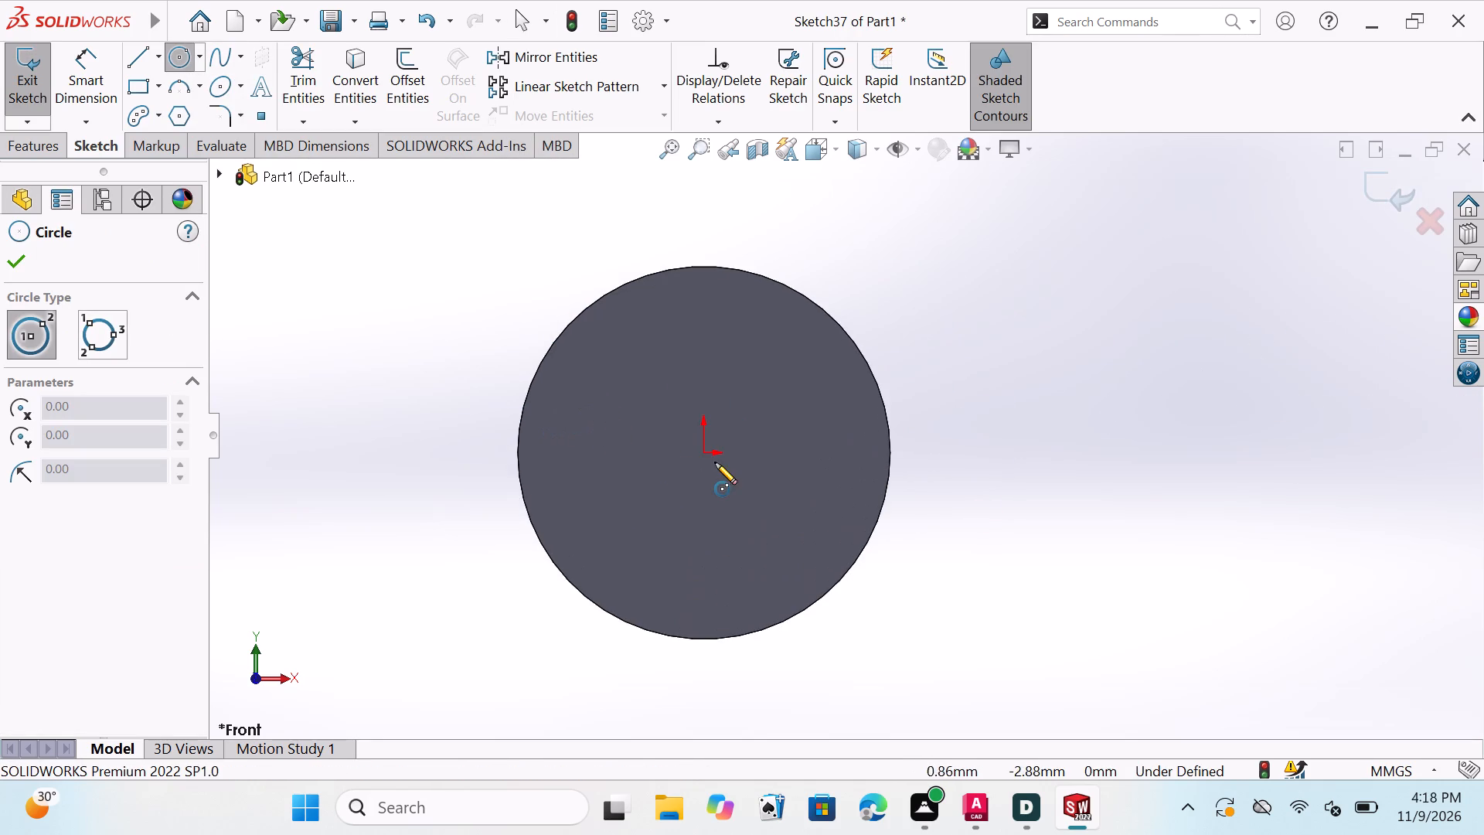
scroll(714, 462, down, 3)
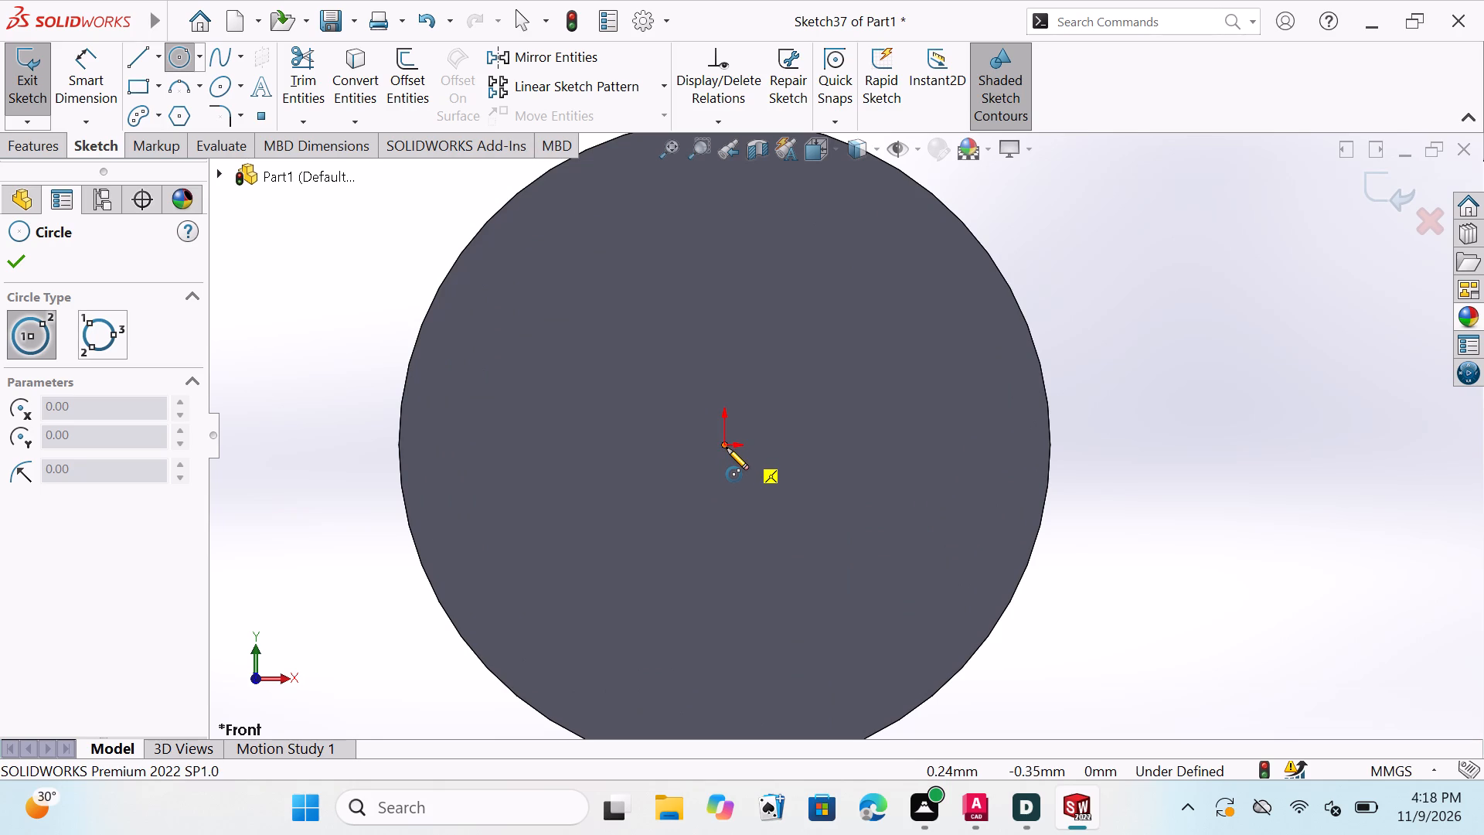
click(723, 443)
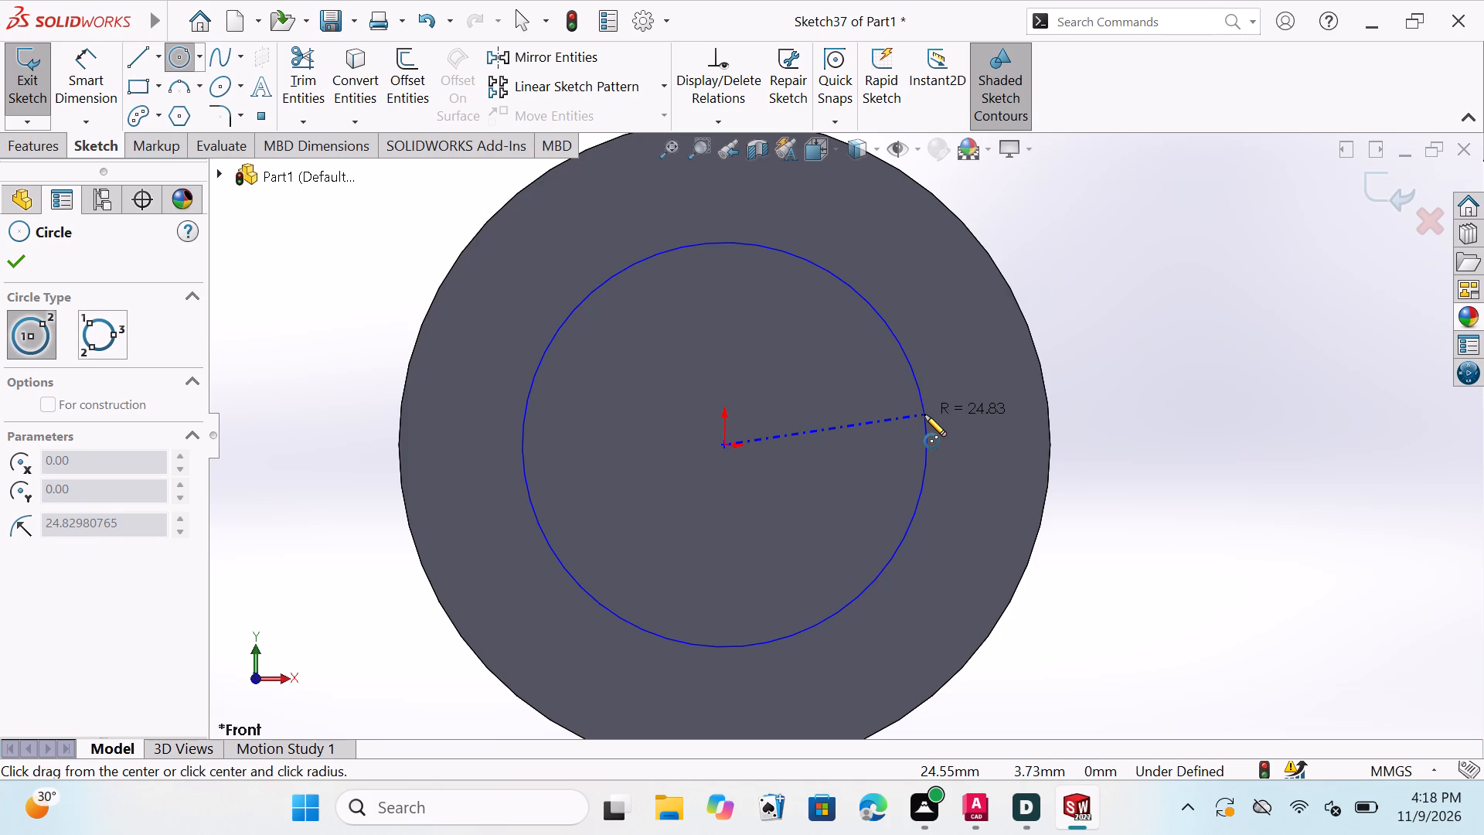
click(924, 414)
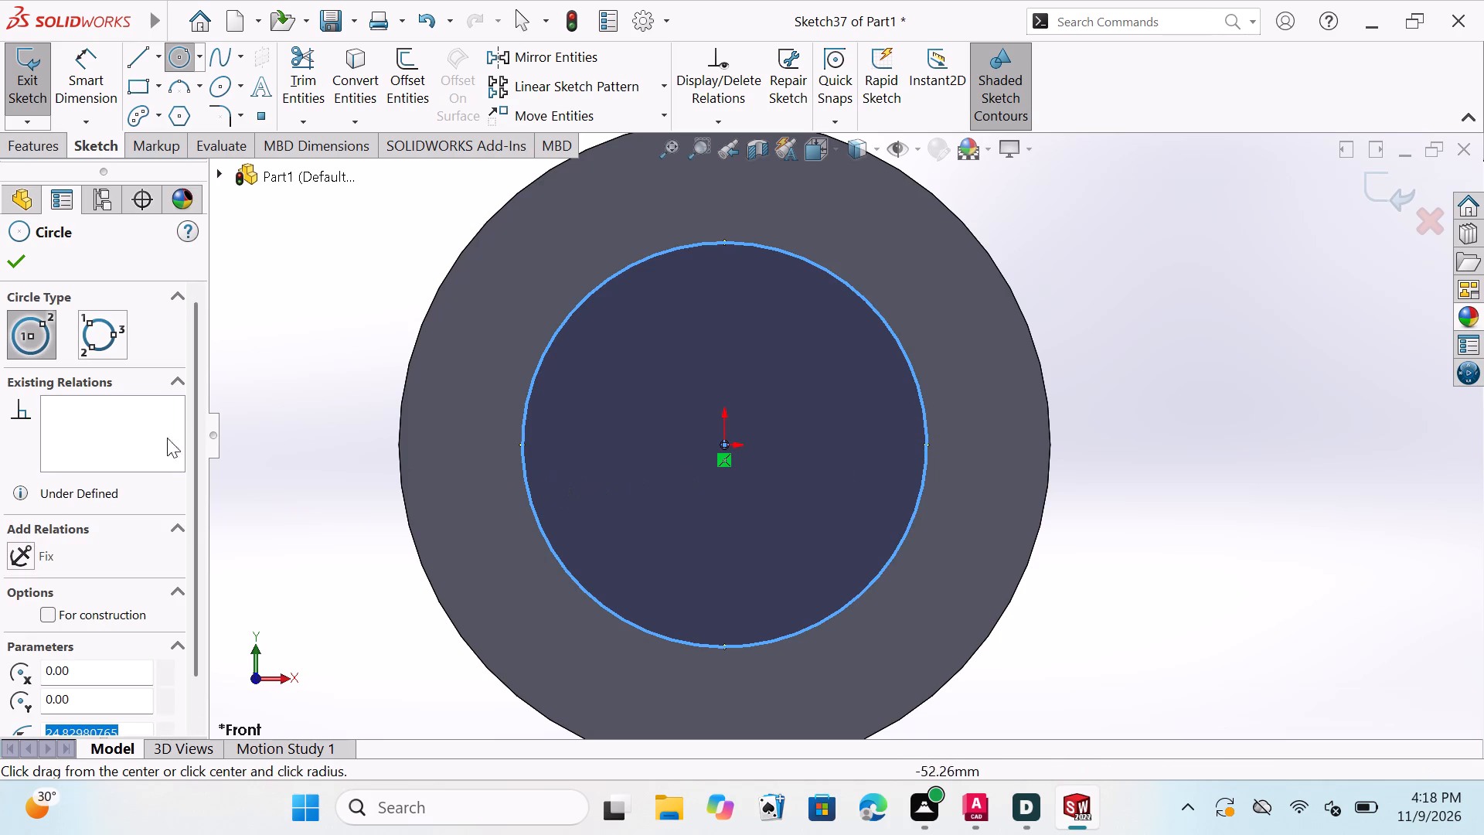
click(22, 251)
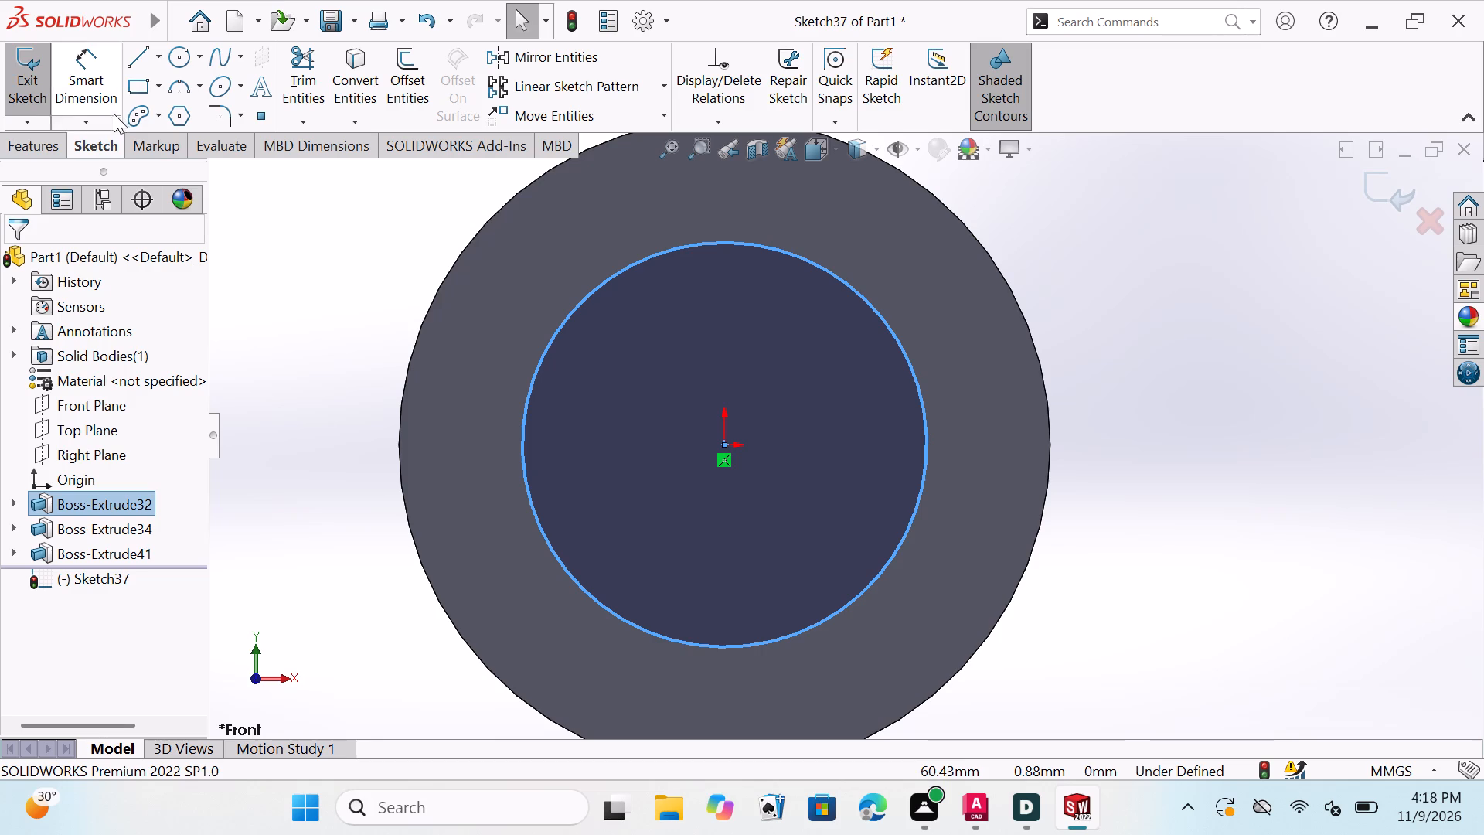
Dimension the sketched circle on the shaft's large flat end face to a diameter of 30 mm.
click(81, 73)
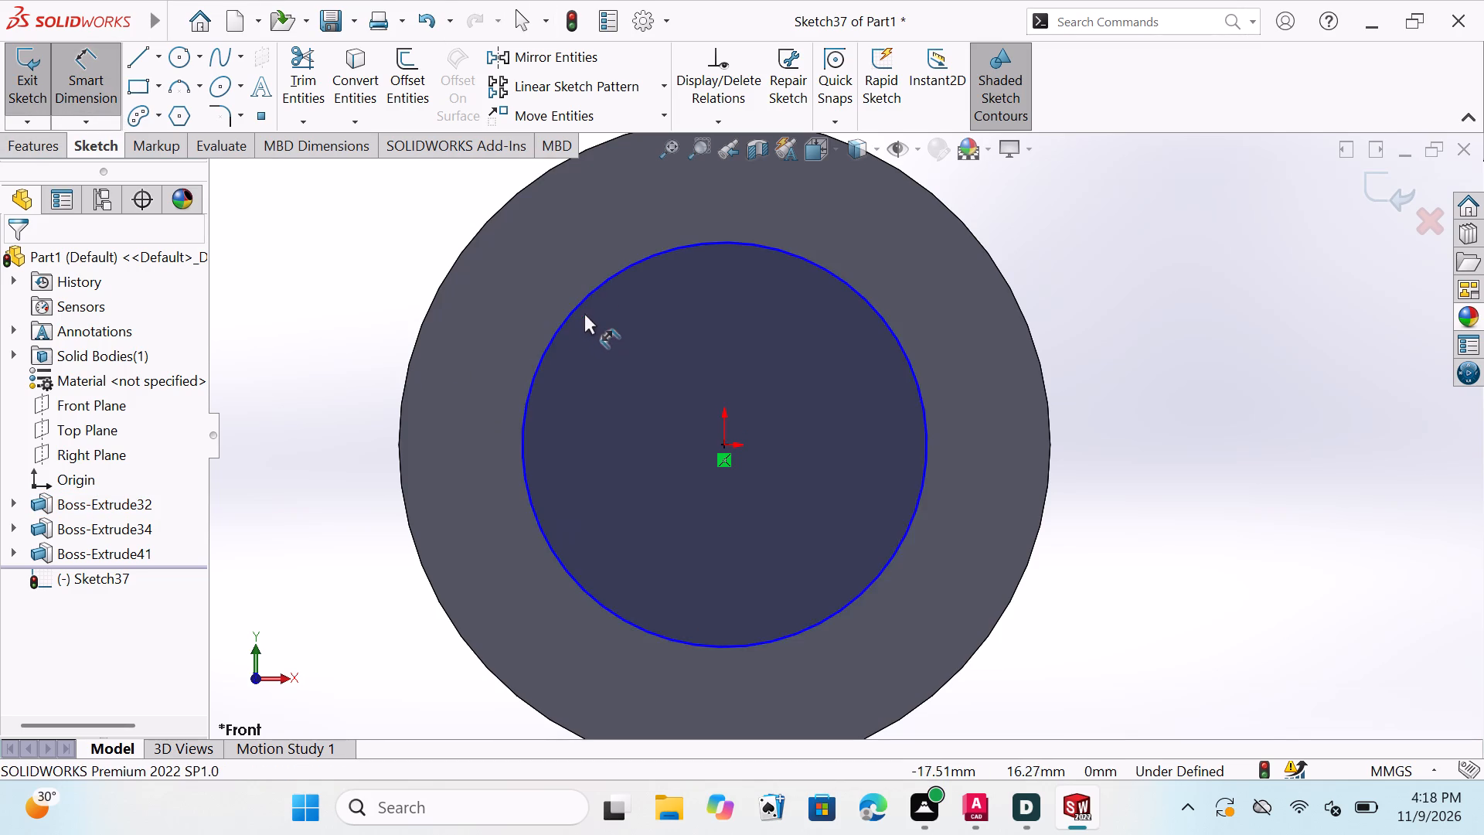
scroll(587, 319, down, 1)
scroll(588, 321, up, 3)
scroll(912, 395, up, 1)
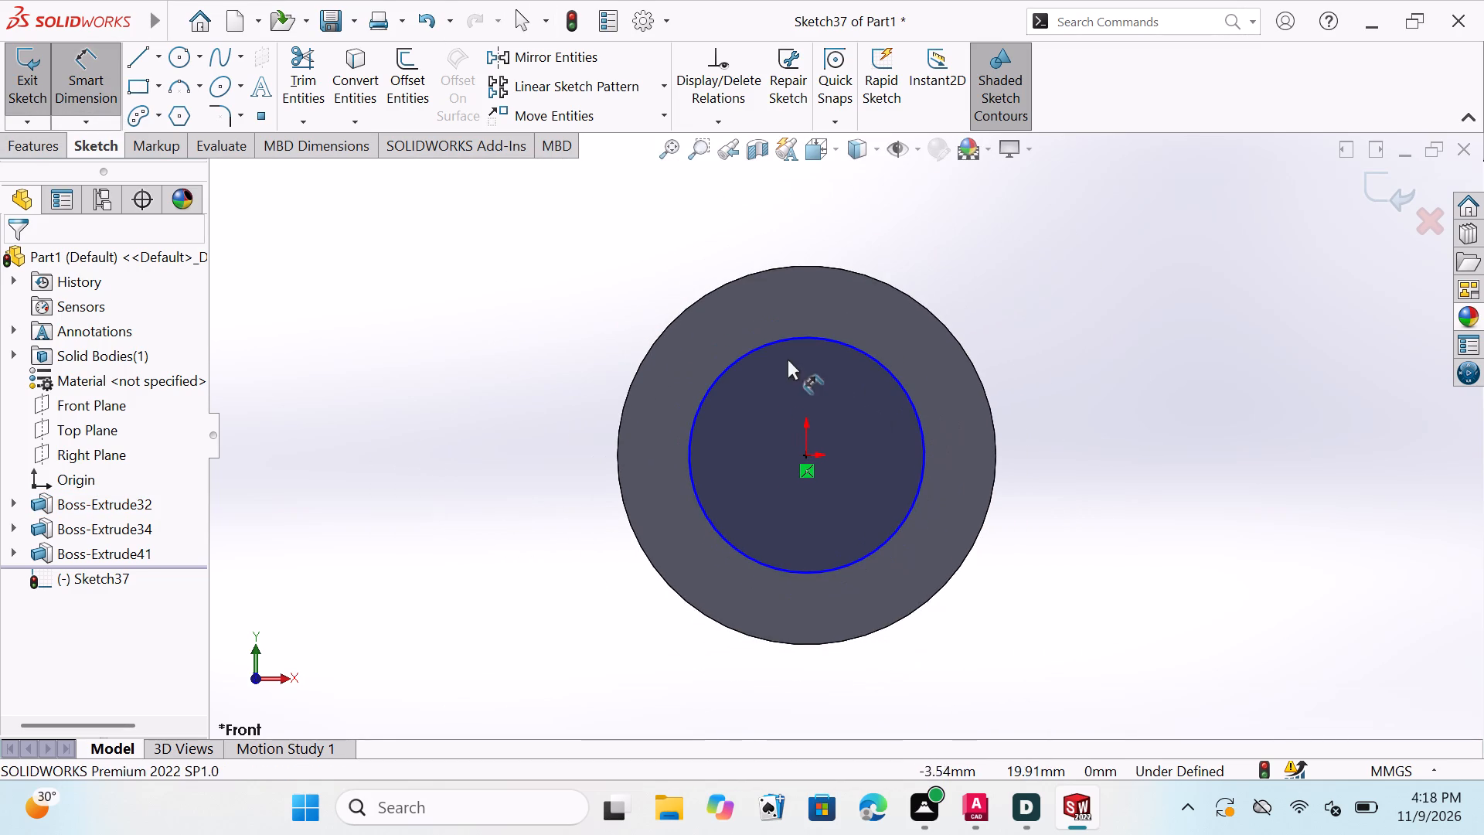
scroll(810, 420, down, 1)
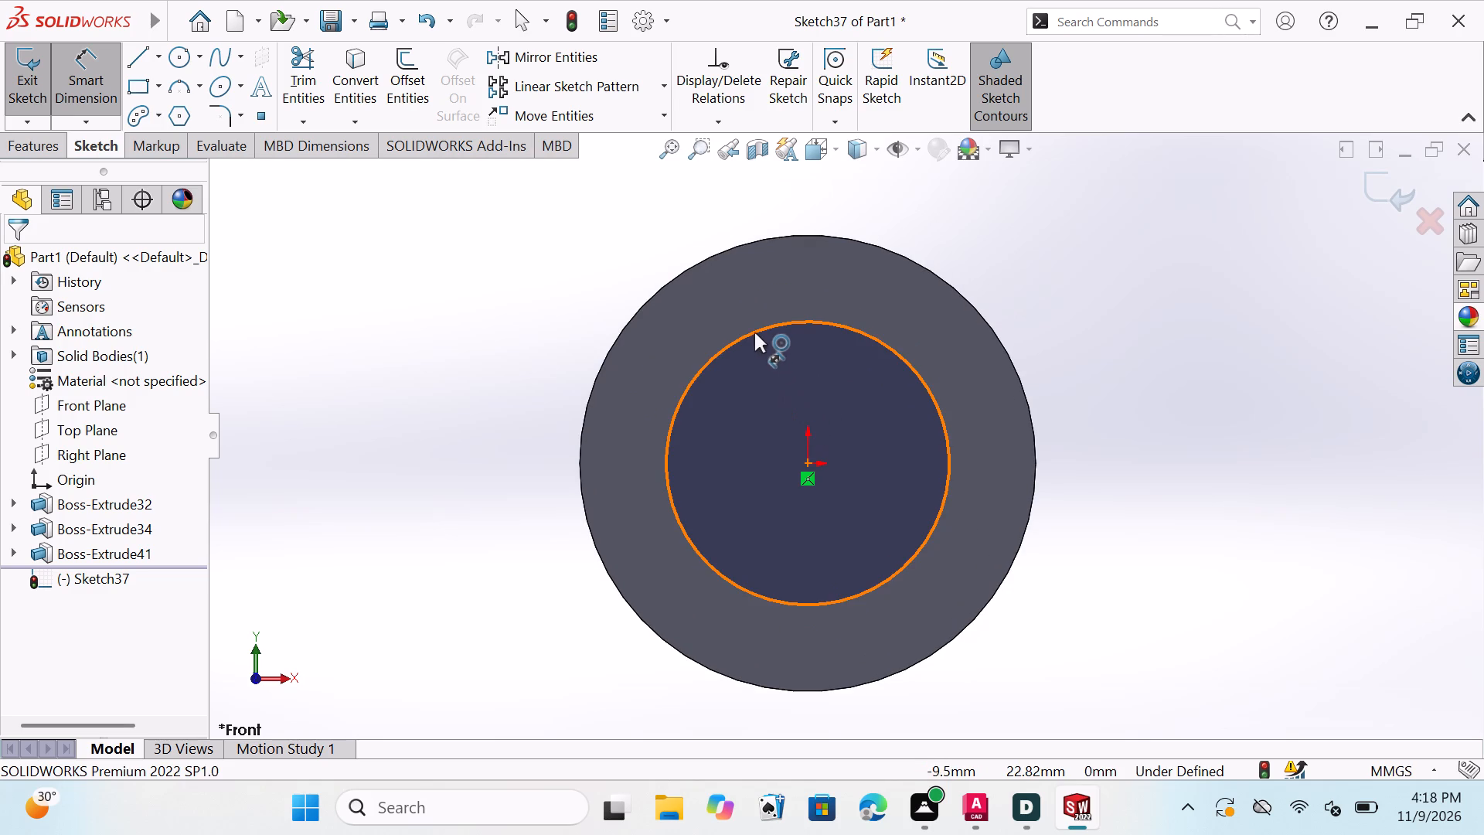
click(755, 330)
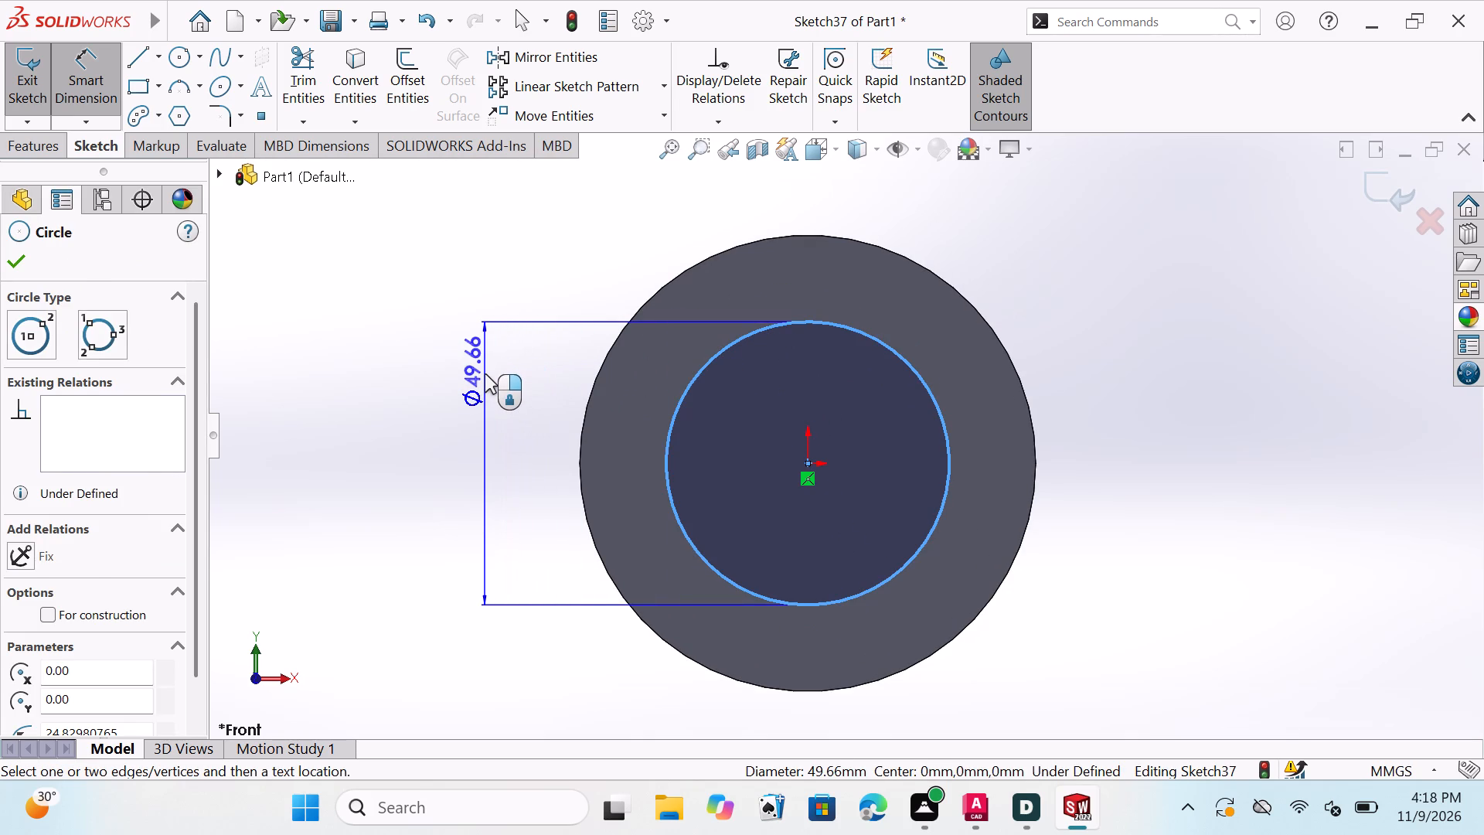
click(485, 373)
click(492, 395)
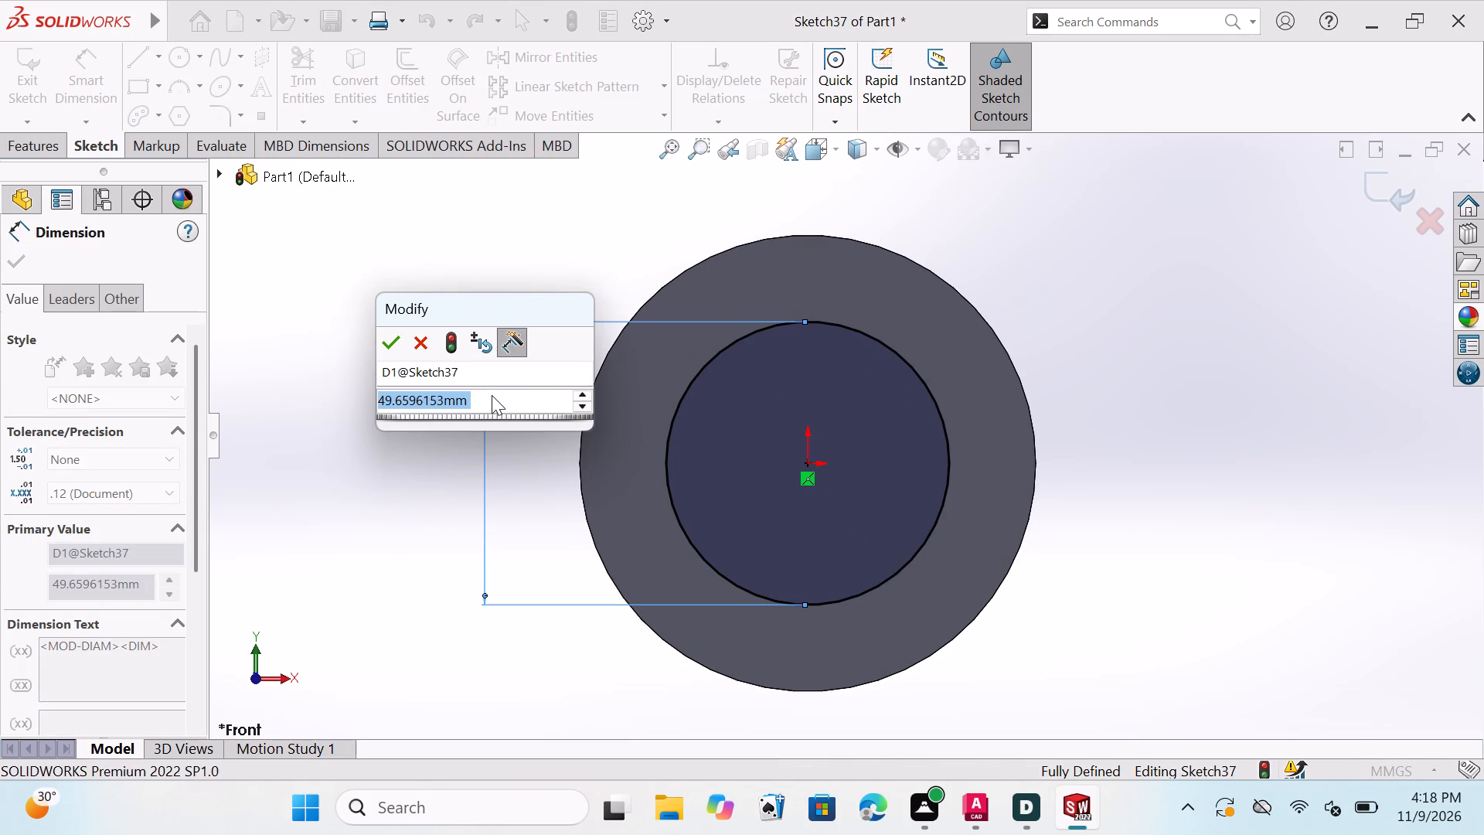
key(BackSpace)
key(BackSpace)
key(BackSpace)
key(BackSpace)
key(BackSpace)
key(BackSpace)
key(BackSpace)
key(BackSpace)
key(BackSpace)
key(BackSpace)
key(BackSpace)
key(BackSpace)
key(BackSpace)
key(BackSpace)
key(BackSpace)
key(BackSpace)
key(BackSpace)
key(BackSpace)
key(BackSpace)
key(BackSpace)
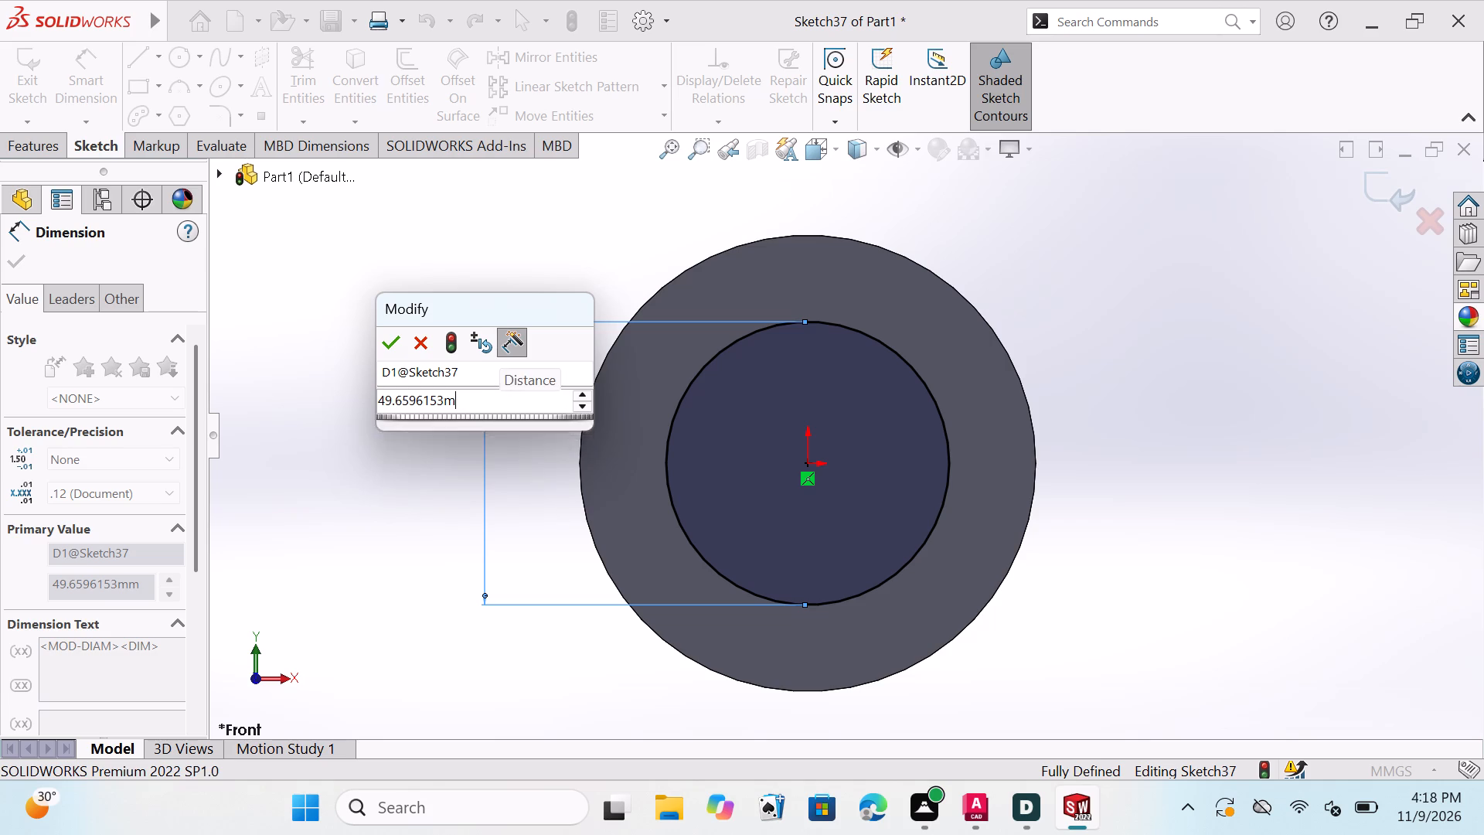
key(3)
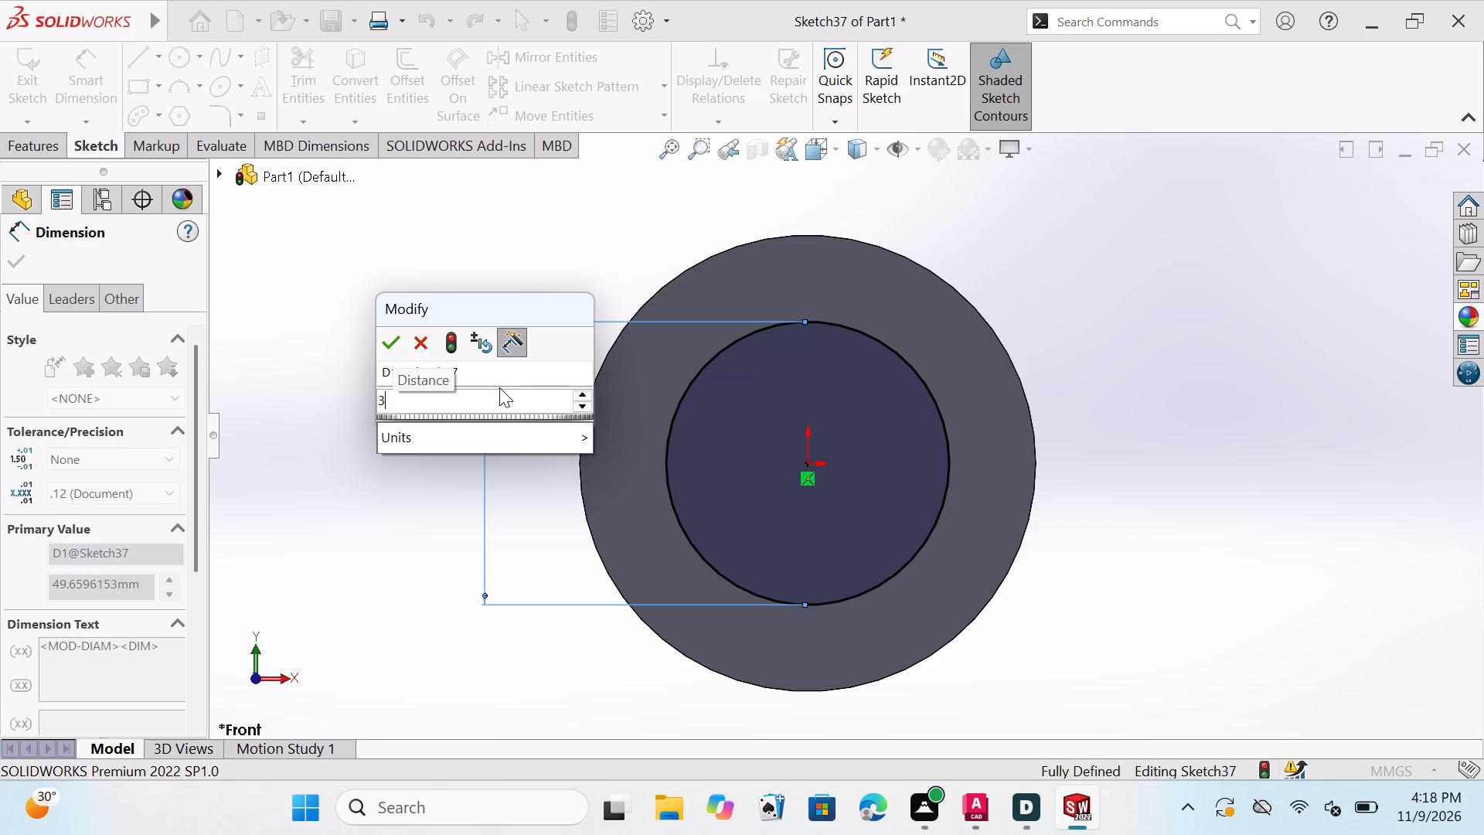
key(0)
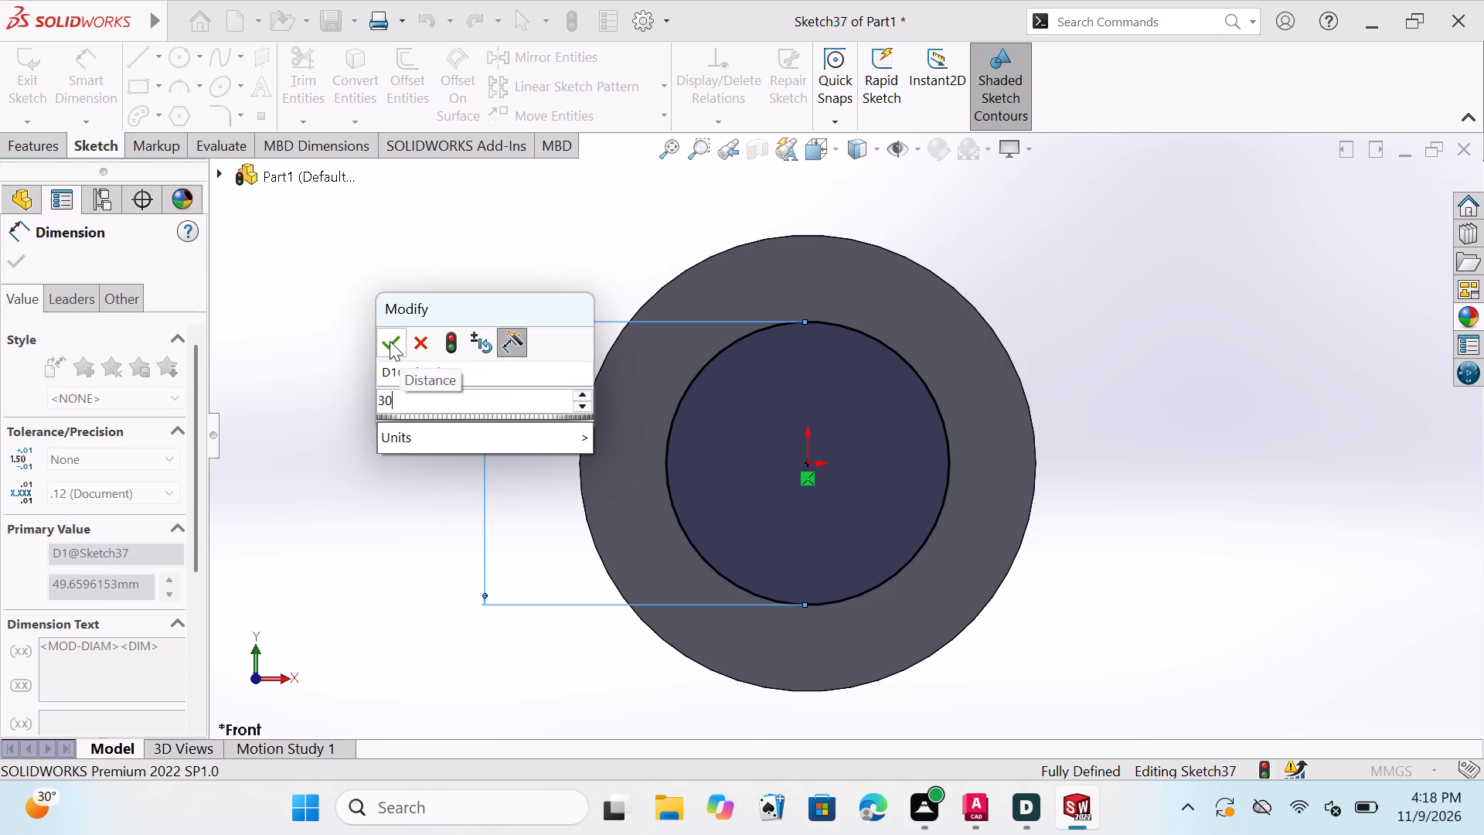
click(390, 341)
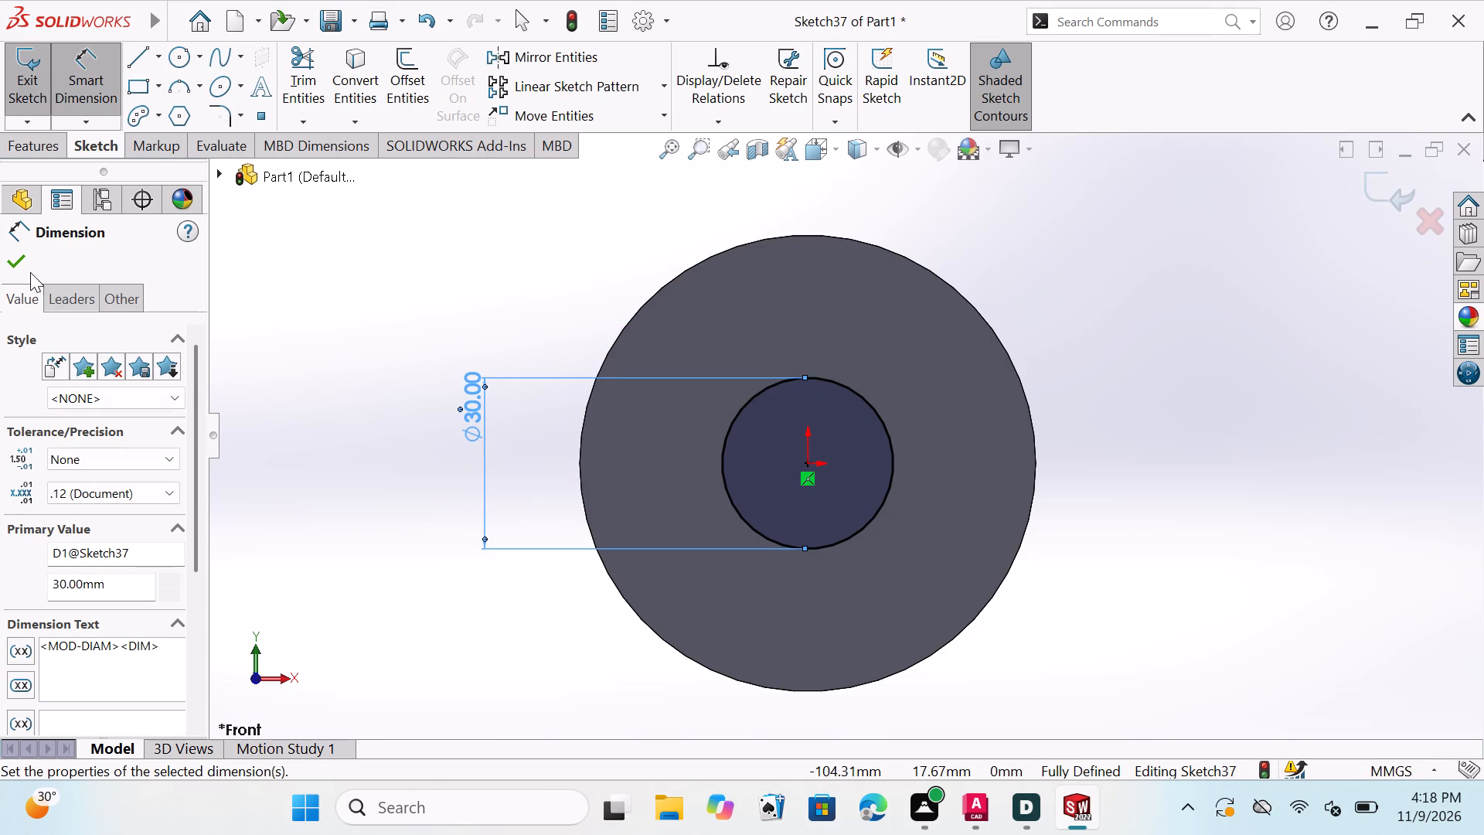
click(12, 262)
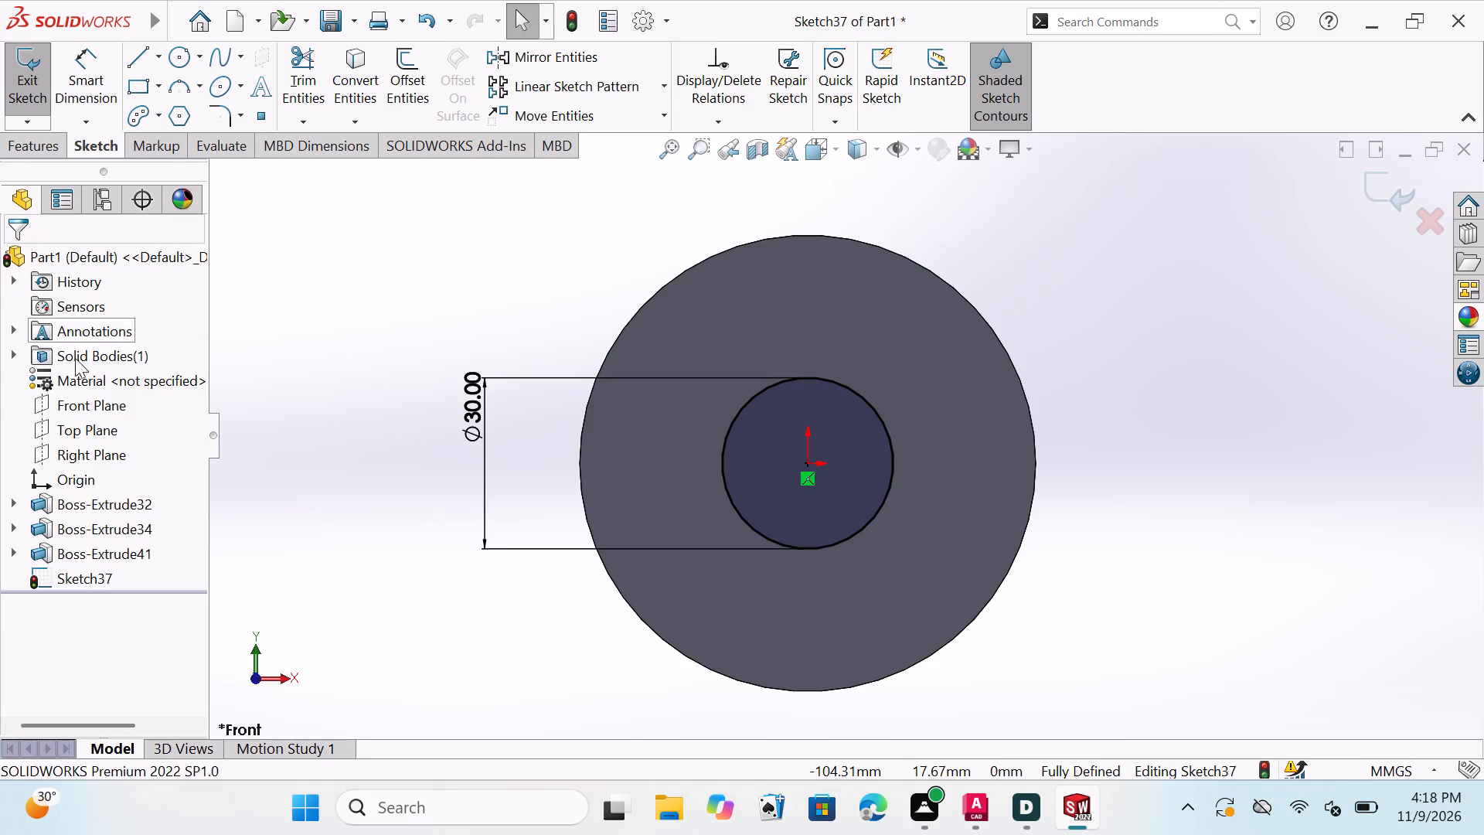
Extrude the 30 mm circle 80 mm blind in the reversed direction, through the shaft and past its smaller end, with the result merged.
scroll(945, 605, down, 1)
scroll(945, 604, up, 2)
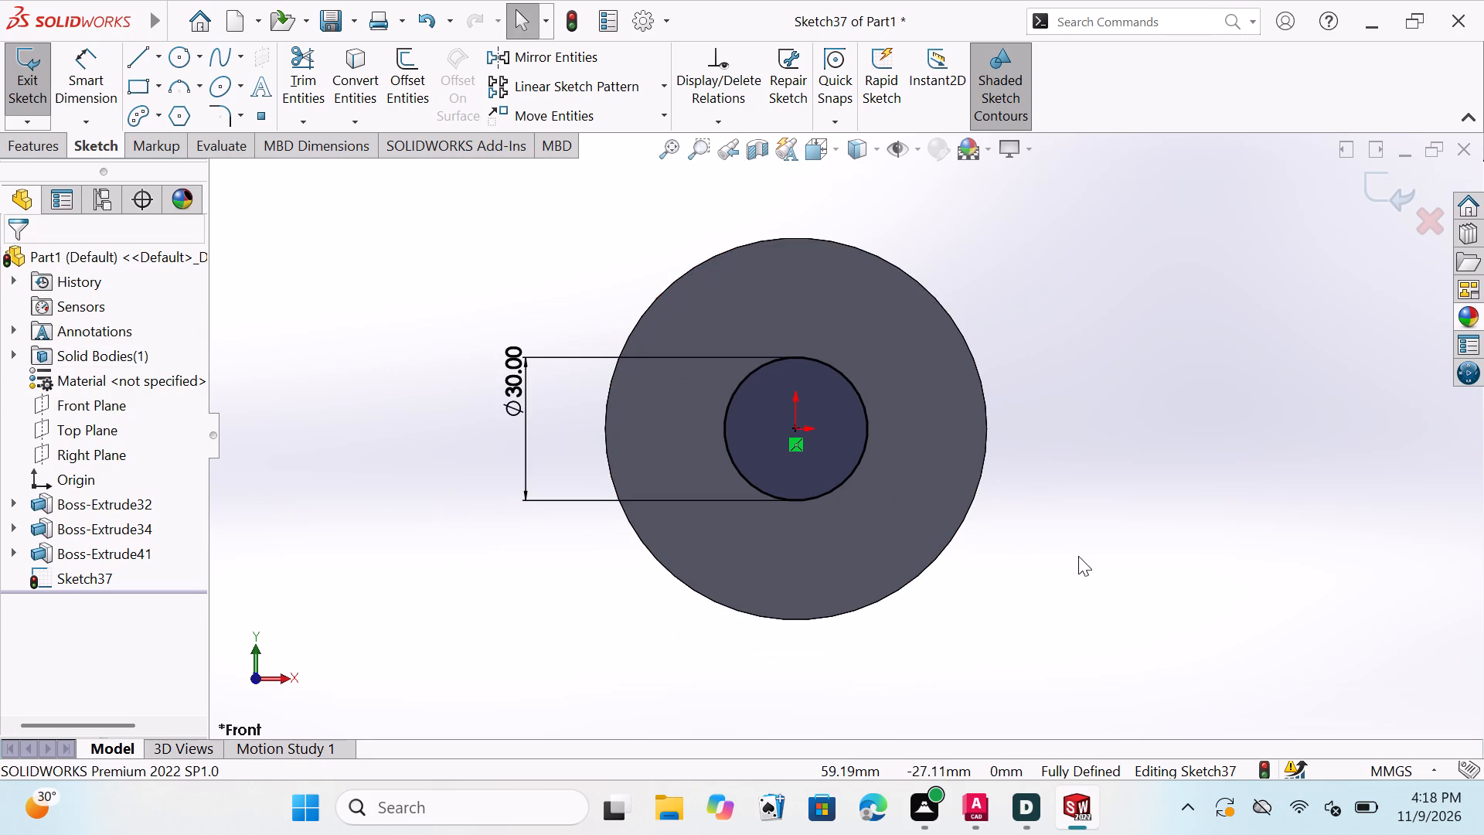
middle_drag(1064, 564, 952, 636)
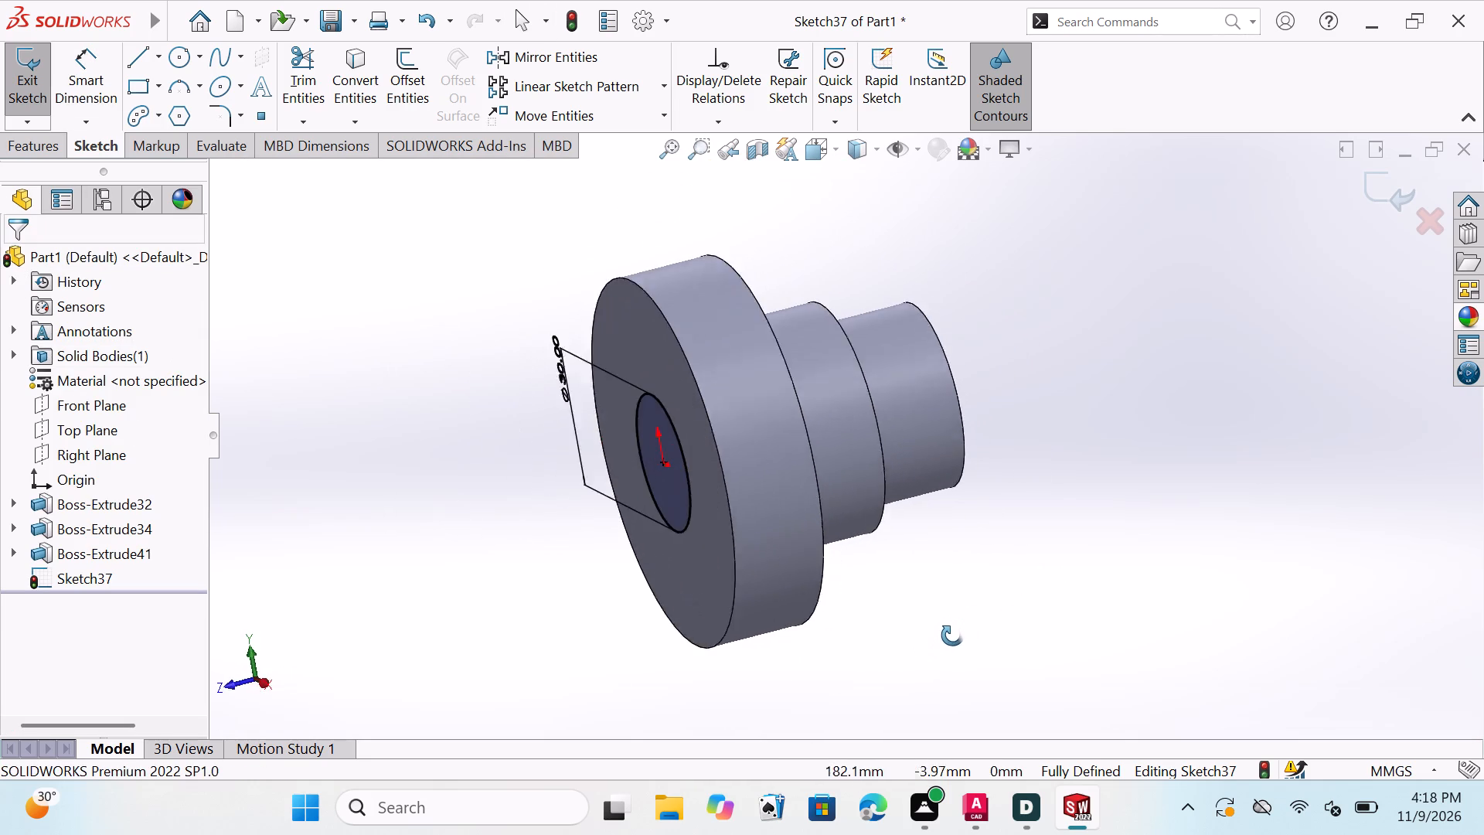
middle_drag(952, 636, 975, 620)
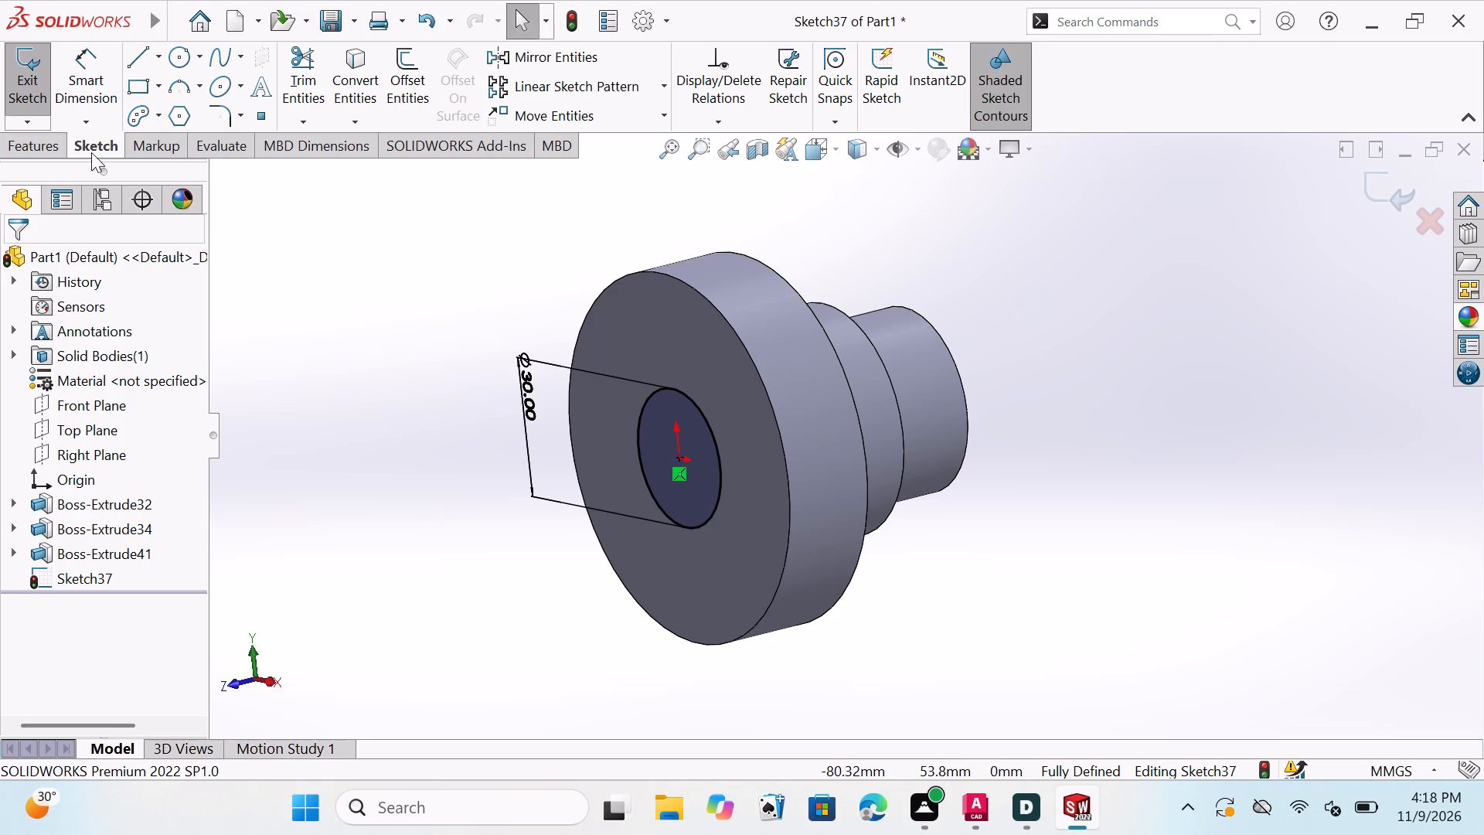
click(49, 146)
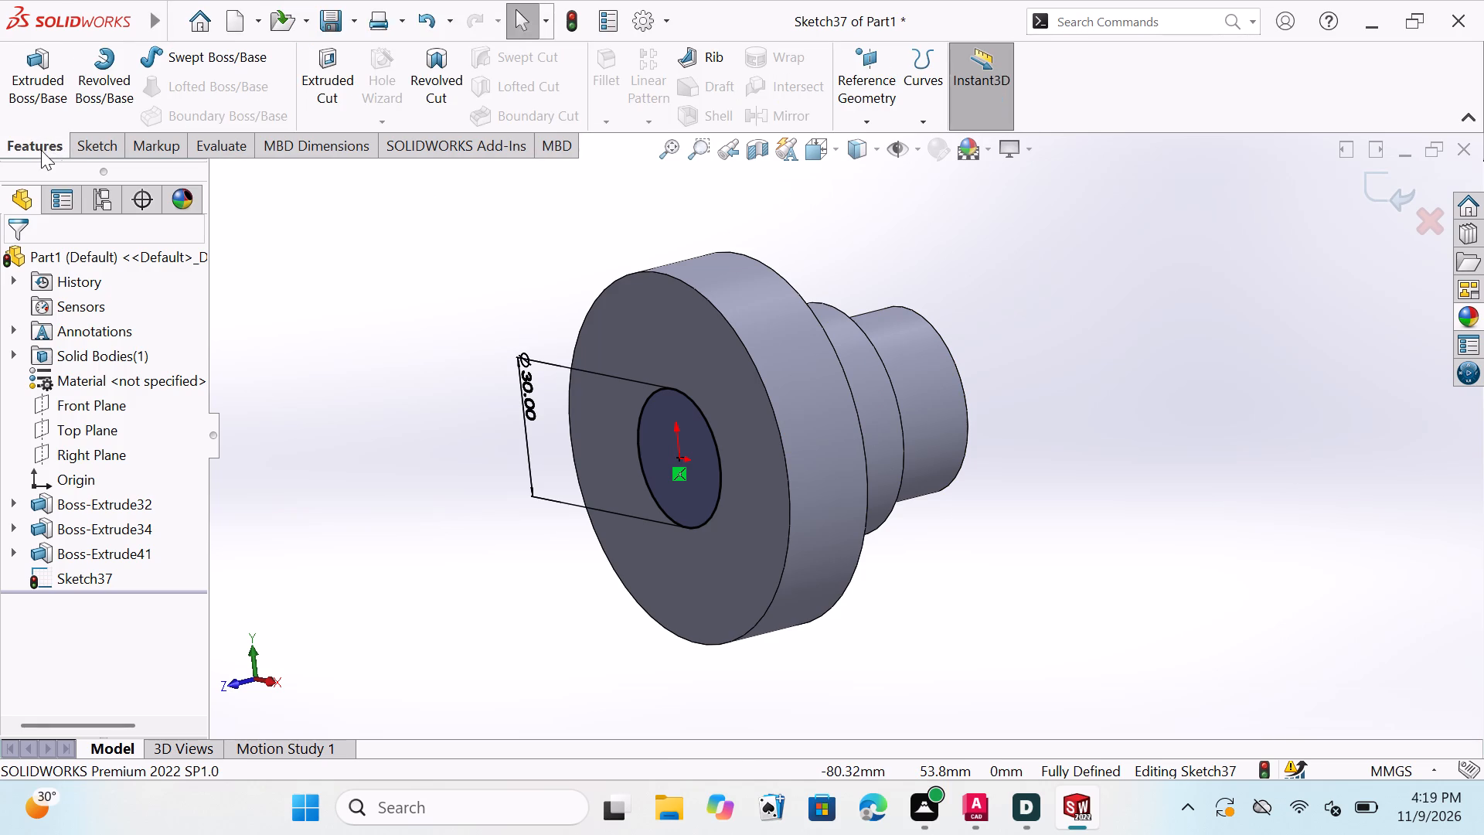
click(50, 97)
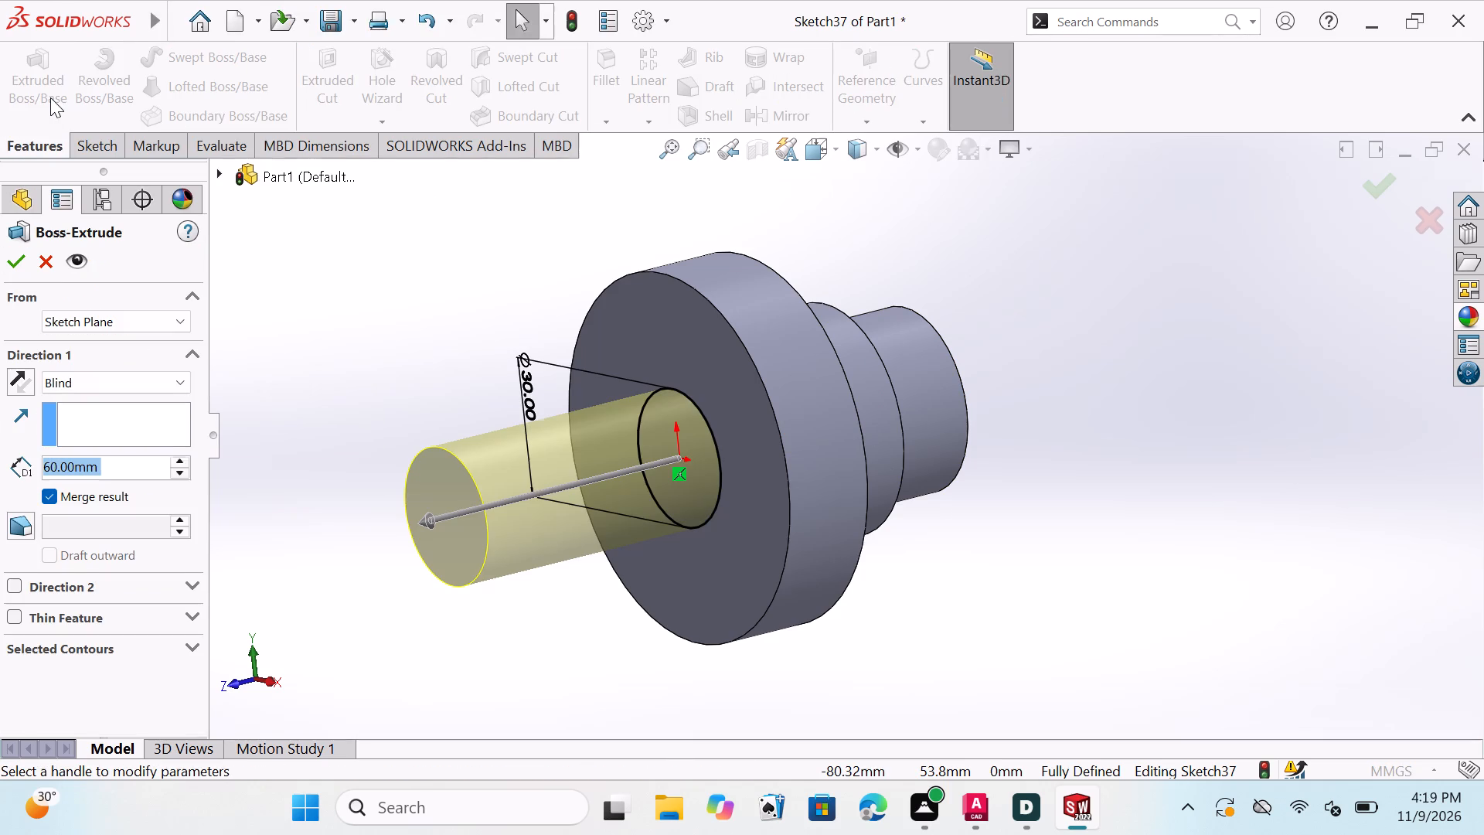
click(121, 466)
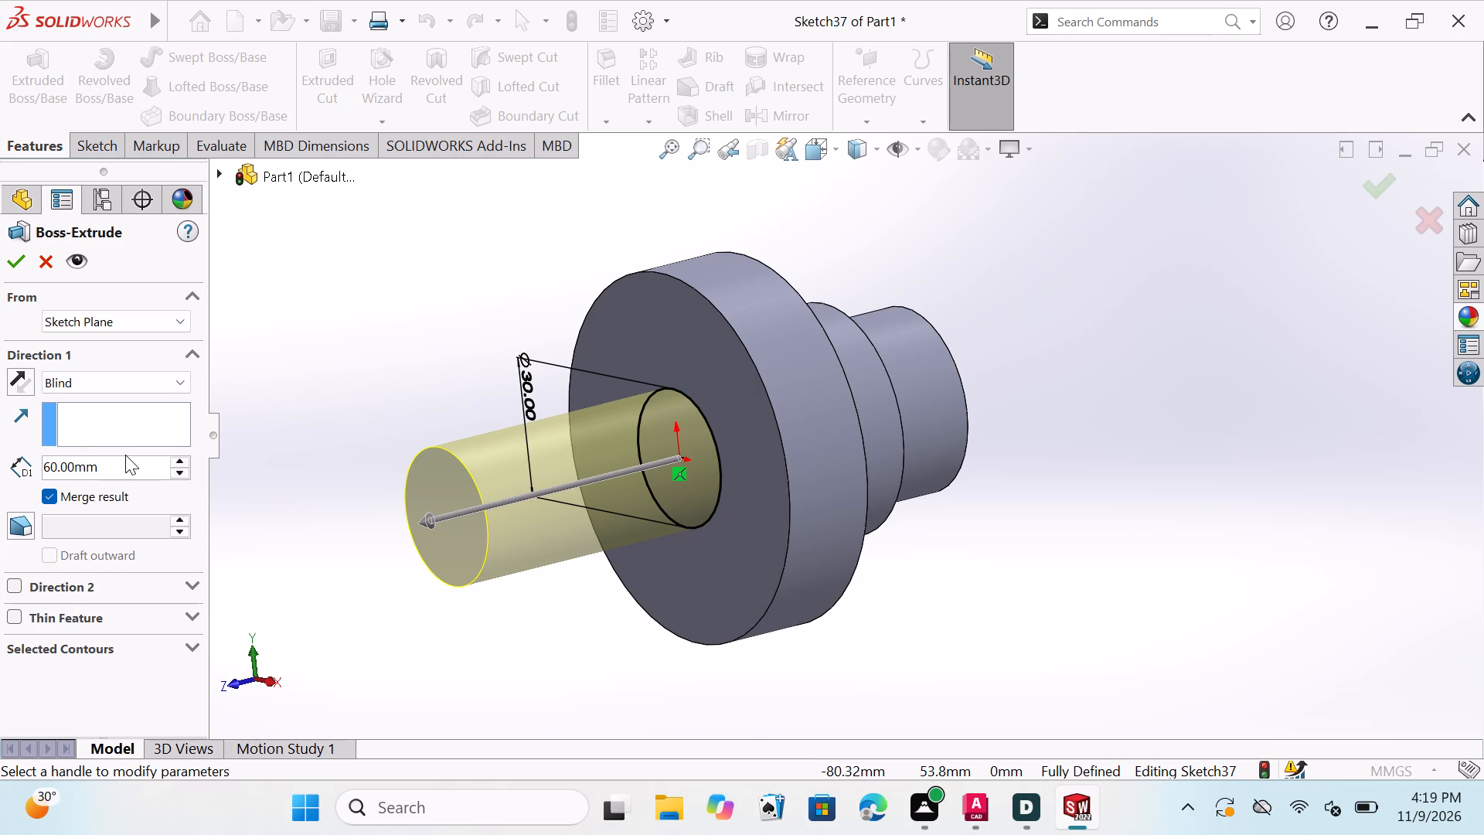
key(BackSpace)
key(BackSpace)
key(BackSpace)
key(BackSpace)
key(BackSpace)
key(BackSpace)
key(BackSpace)
key(BackSpace)
key(BackSpace)
key(BackSpace)
key(BackSpace)
key(BackSpace)
key(BackSpace)
key(BackSpace)
key(BackSpace)
key(BackSpace)
key(BackSpace)
key(BackSpace)
key(BackSpace)
key(BackSpace)
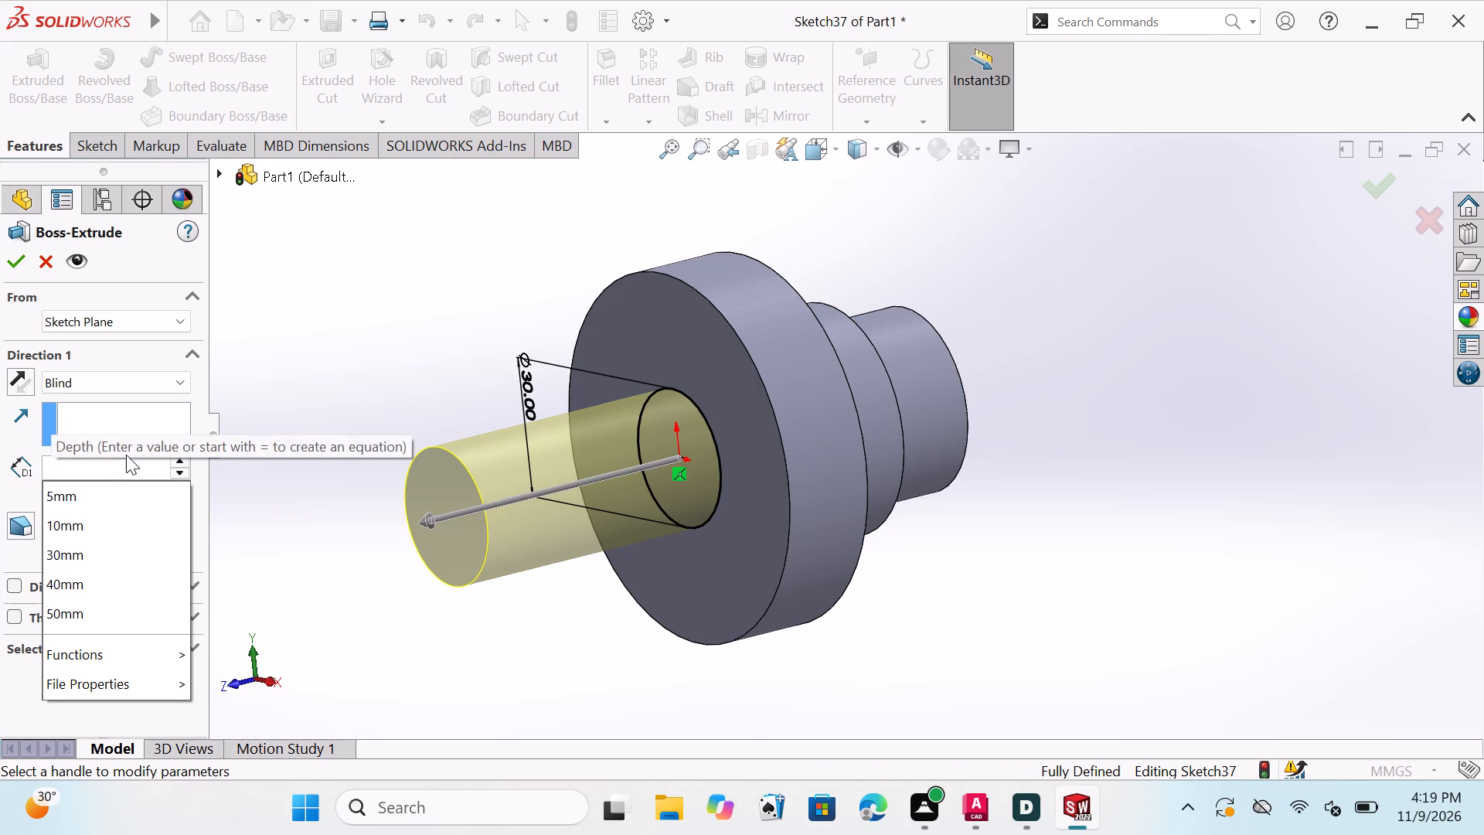
text(80)
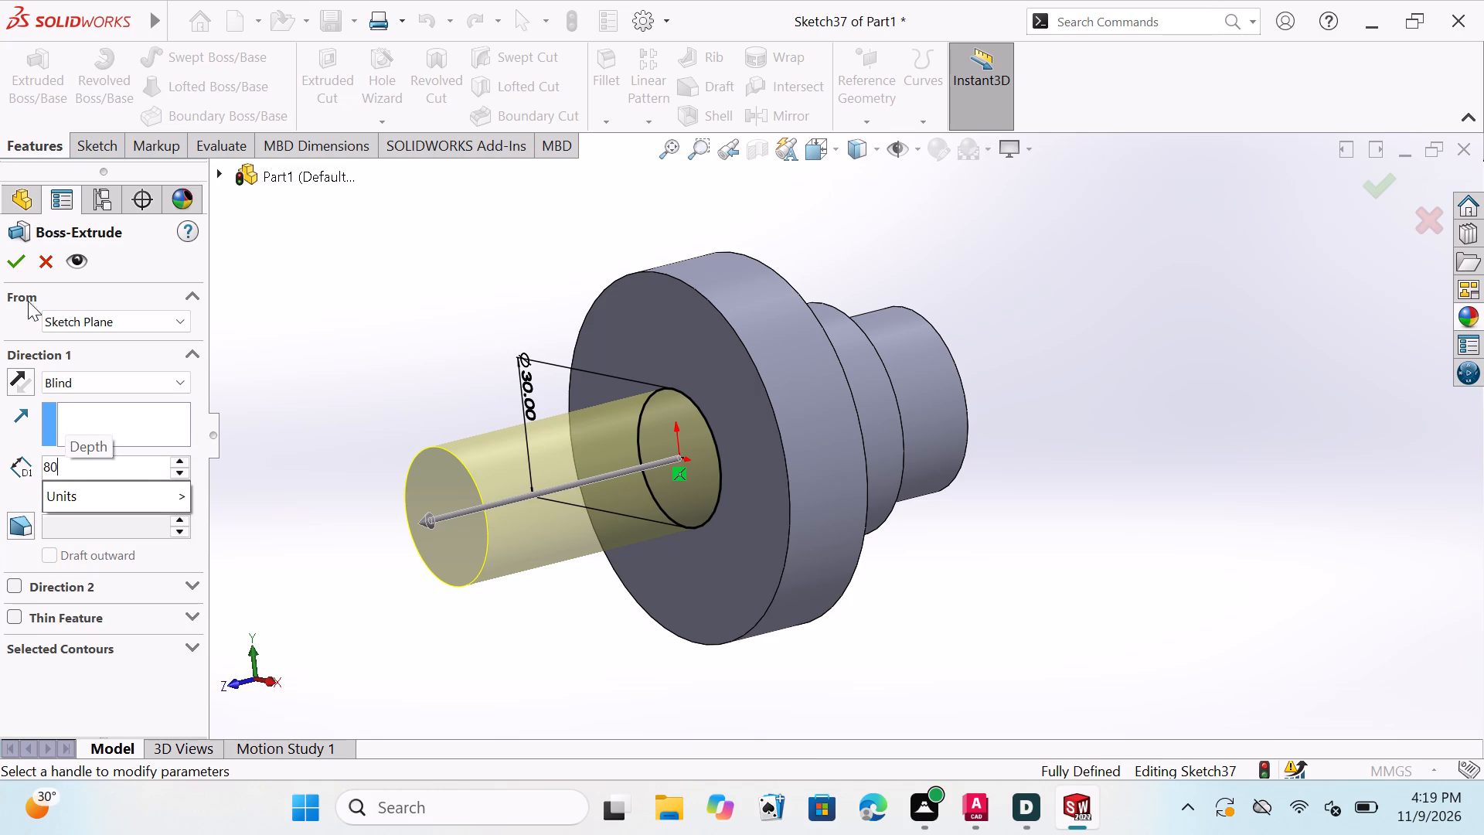
click(14, 374)
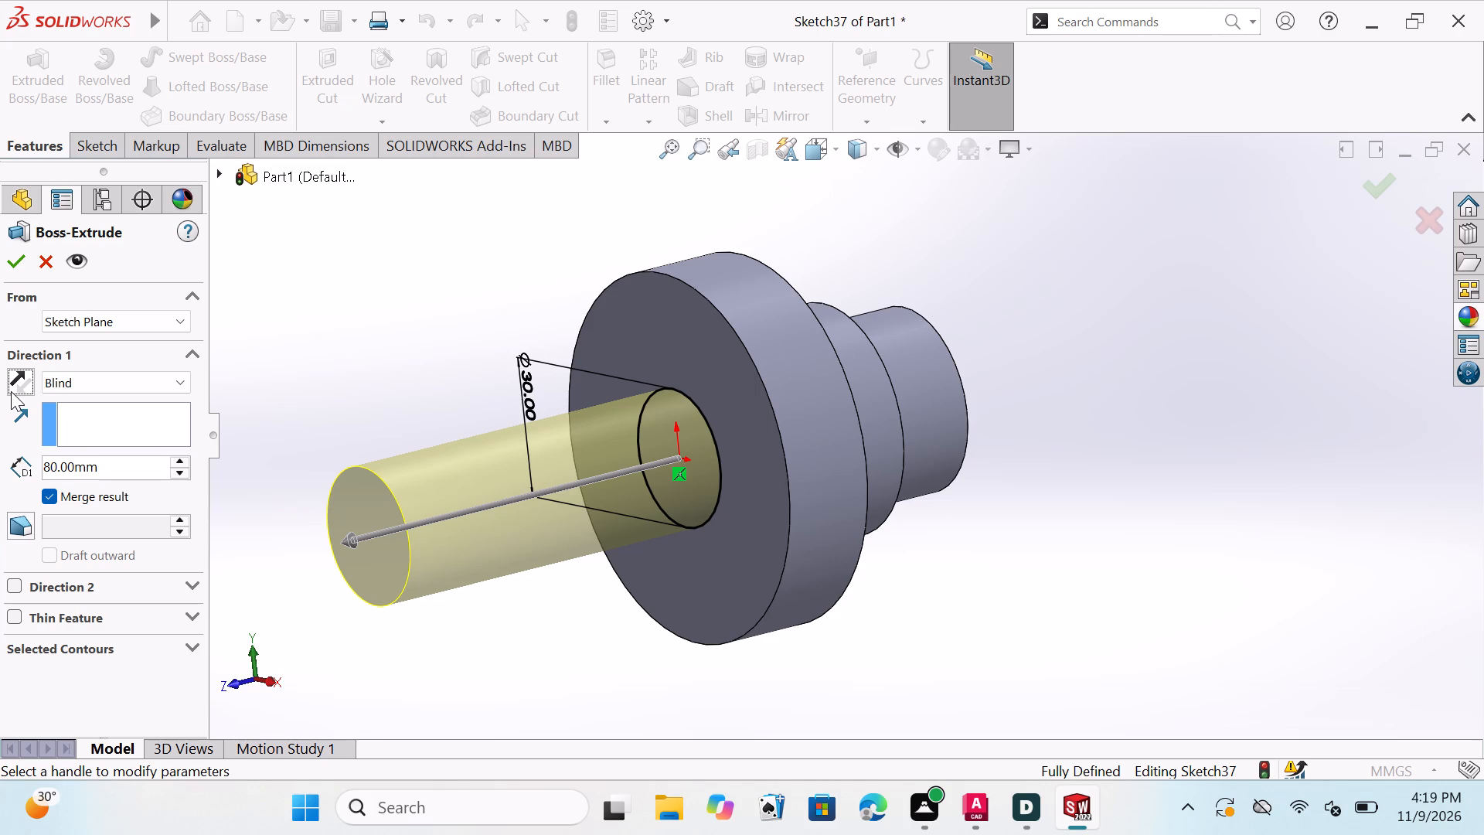
click(15, 380)
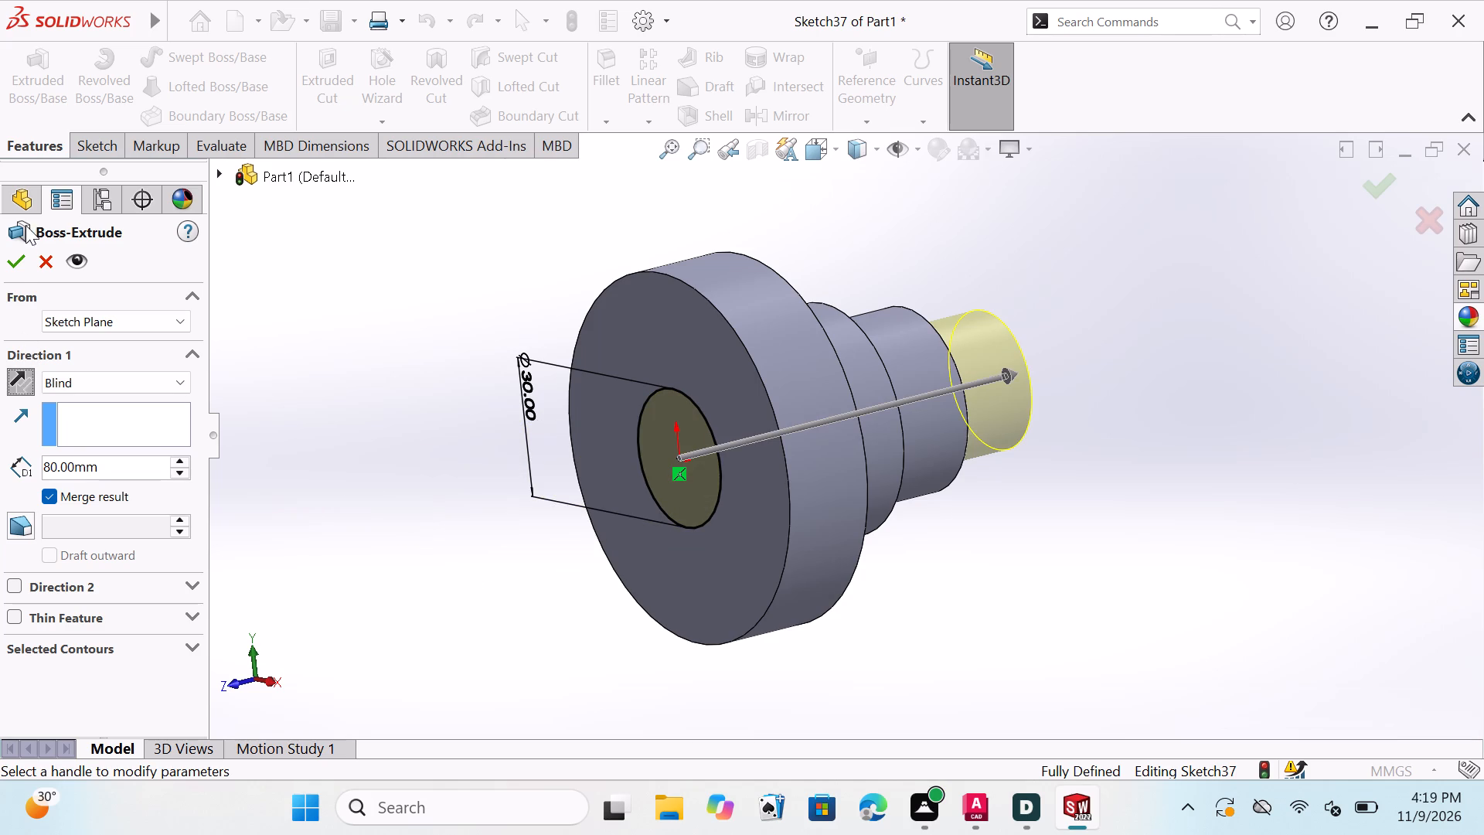
click(12, 259)
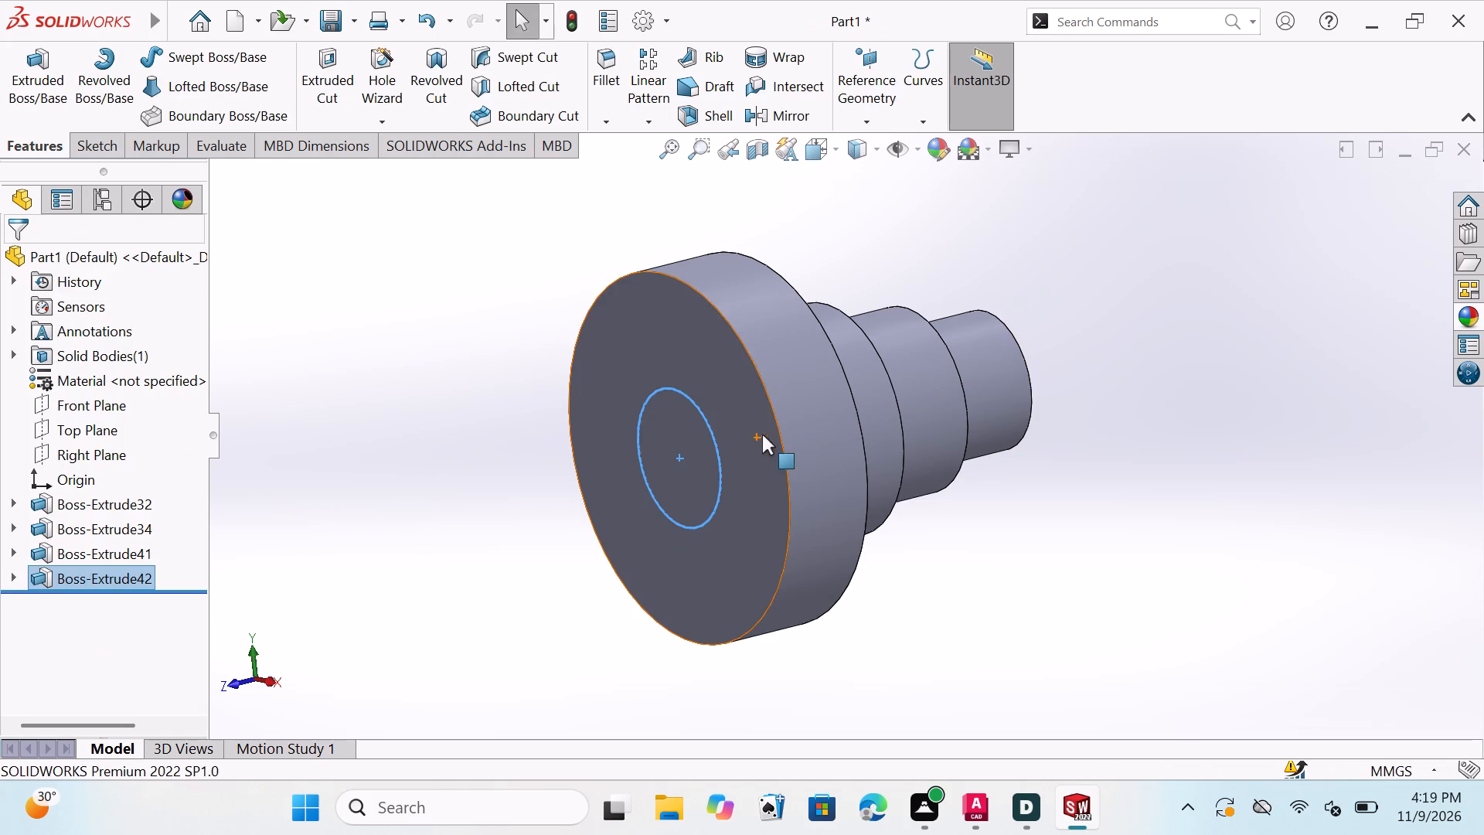
key(Escape)
key(Escape)
key(Escape)
key(Escape)
key(Escape)
key(Escape)
key(Escape)
key(Escape)
key(Escape)
key(Escape)
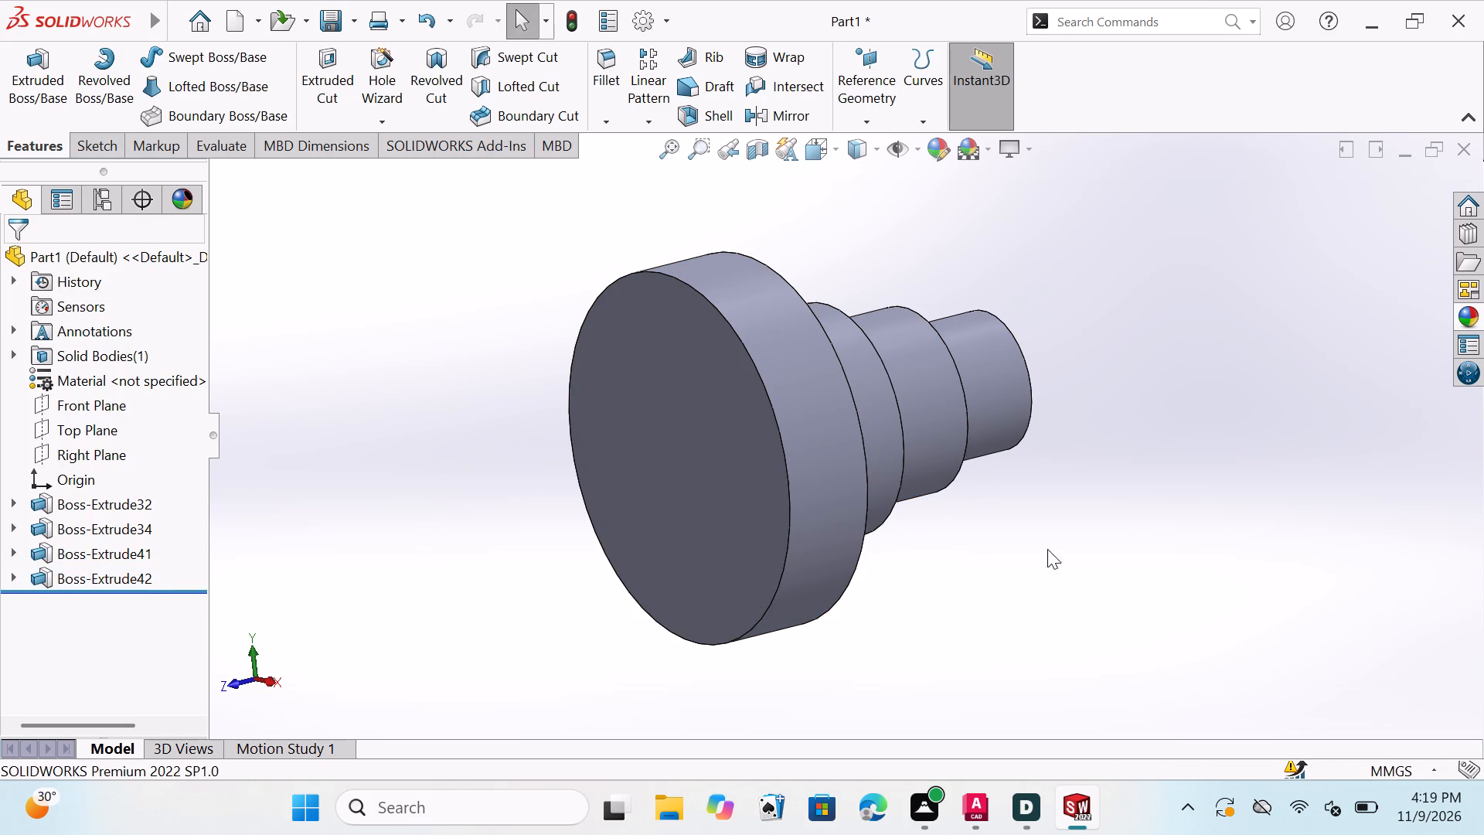
Examine the stepped shaft from the side and both ends, checking the new smallest step and the large flat end face.
middle_drag(1003, 564, 920, 626)
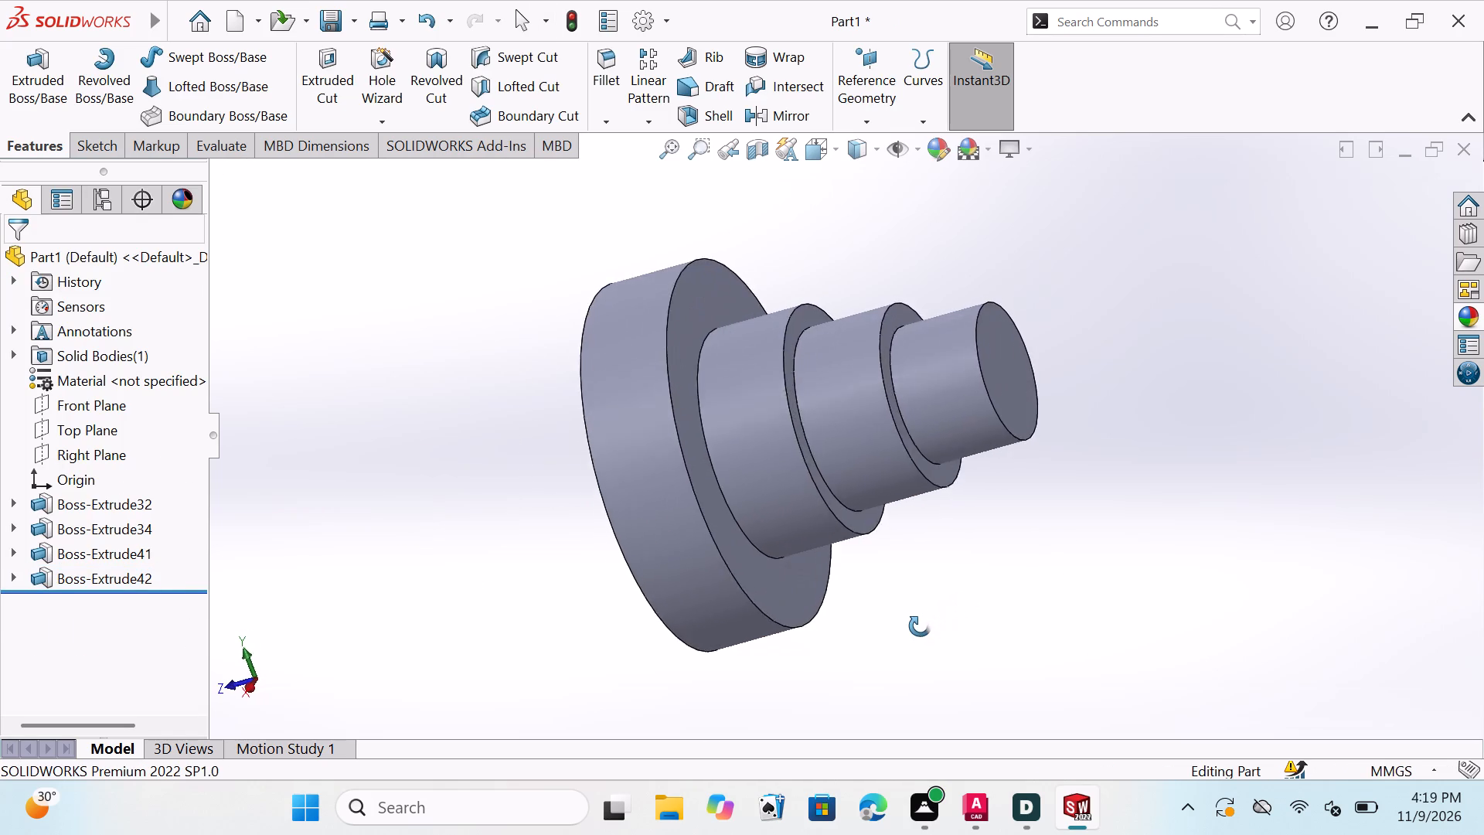
middle_drag(920, 626, 1016, 551)
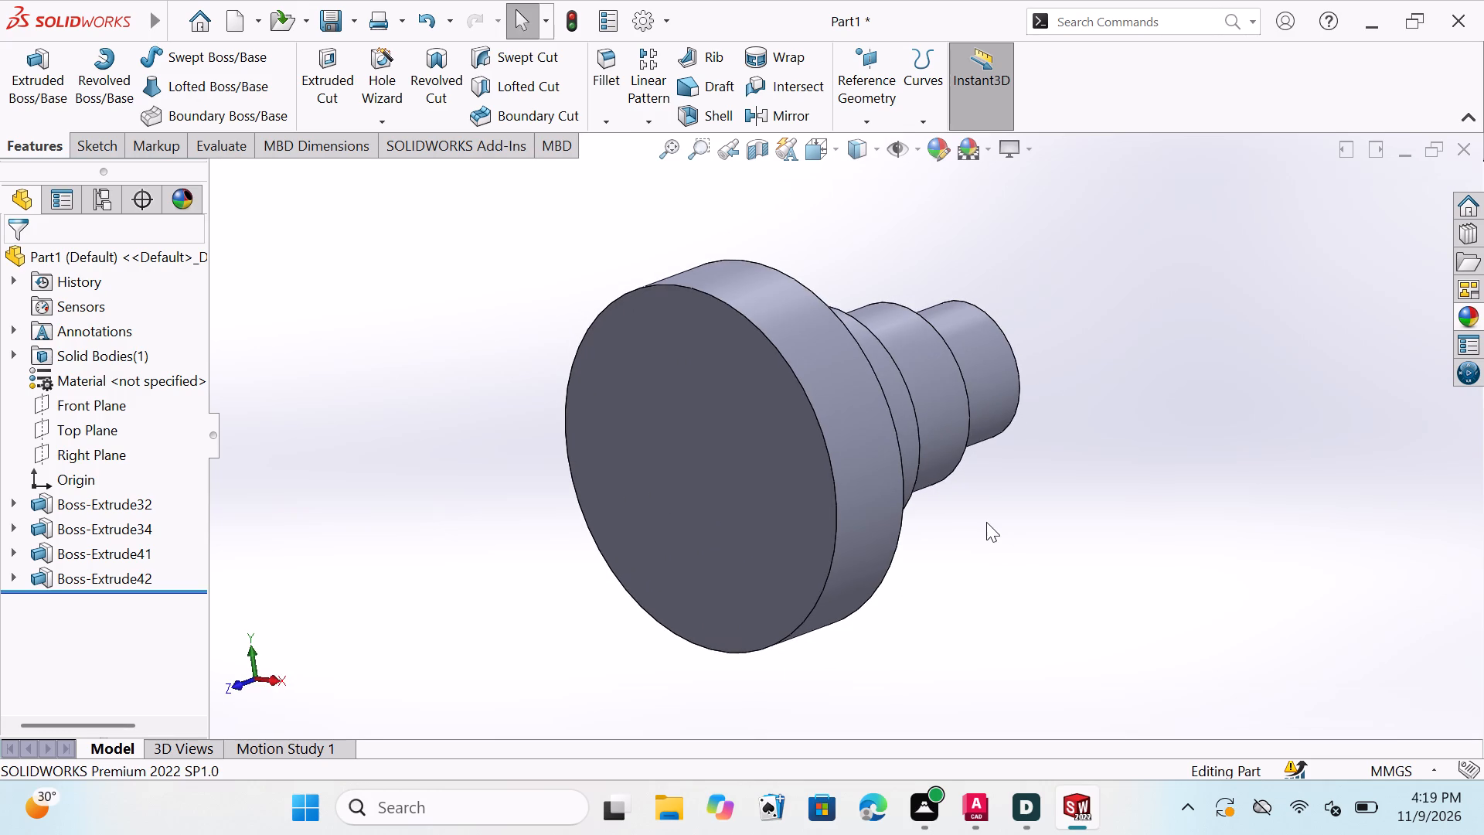
middle_drag(986, 522, 1066, 456)
scroll(1050, 461, up, 1)
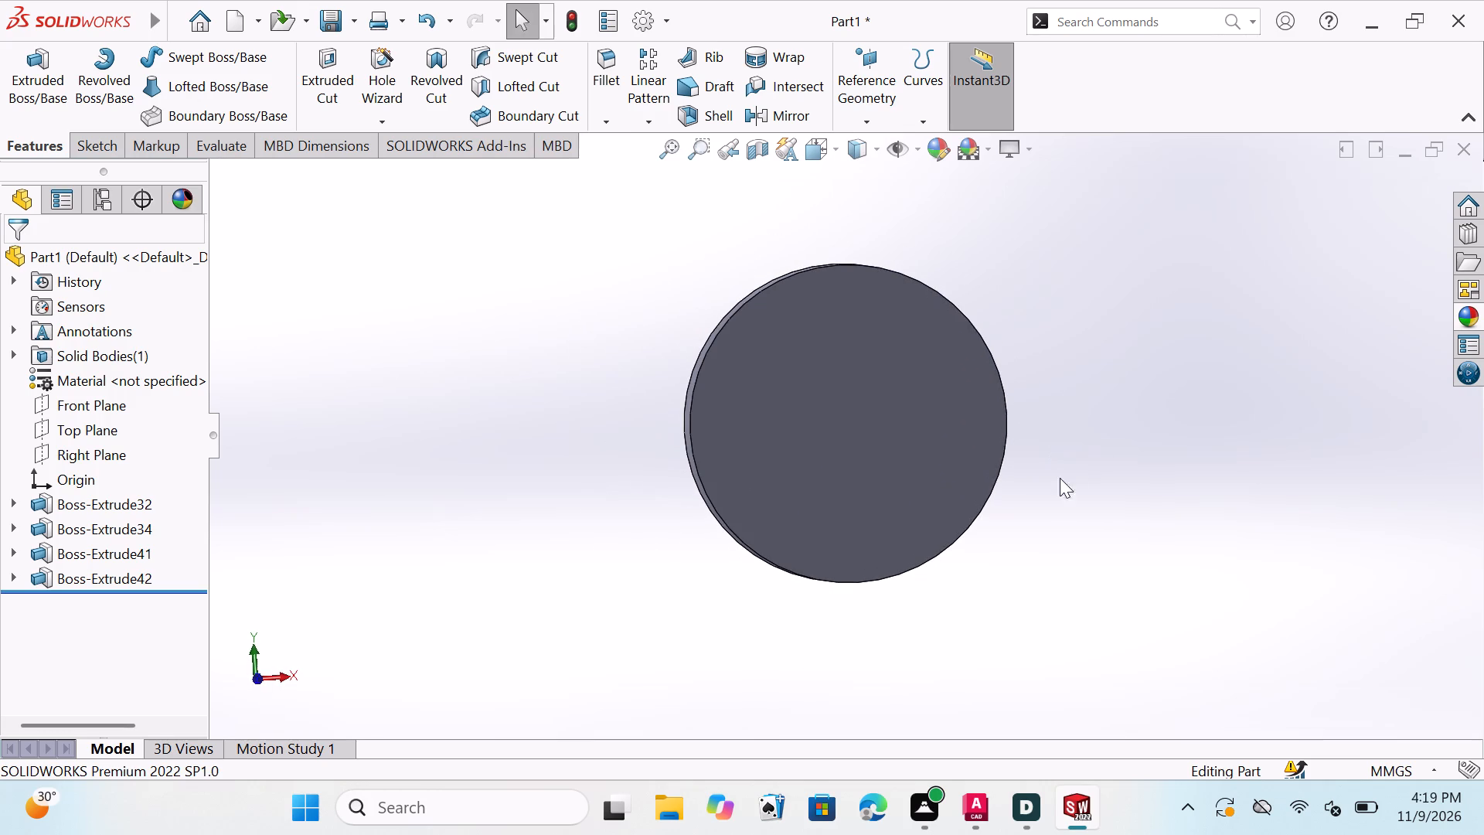
middle_drag(1058, 479, 911, 578)
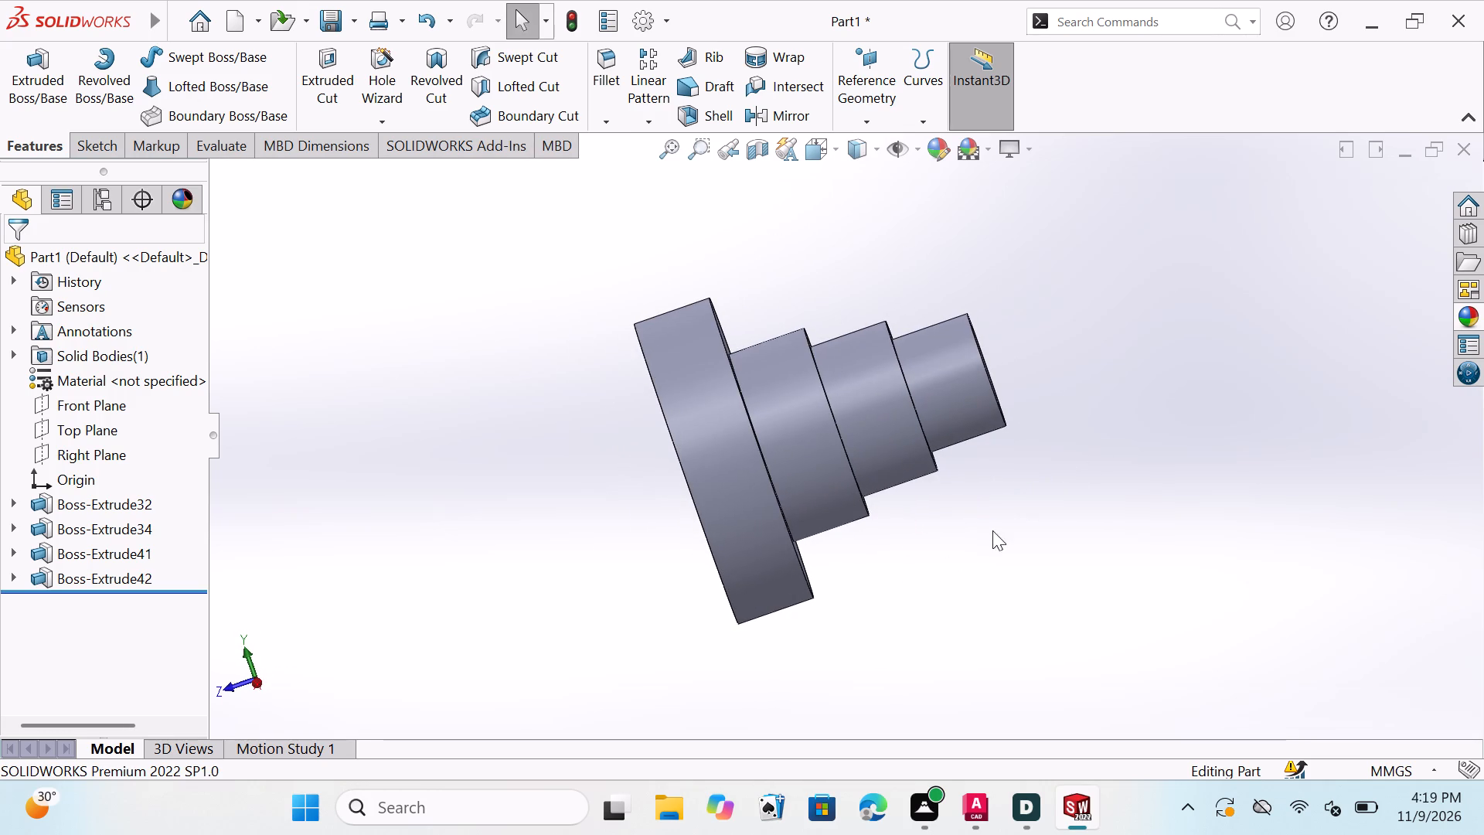
key(Escape)
key(Escape)
key(Escape)
key(Escape)
key(Escape)
key(Escape)
key(Escape)
key(Escape)
key(Escape)
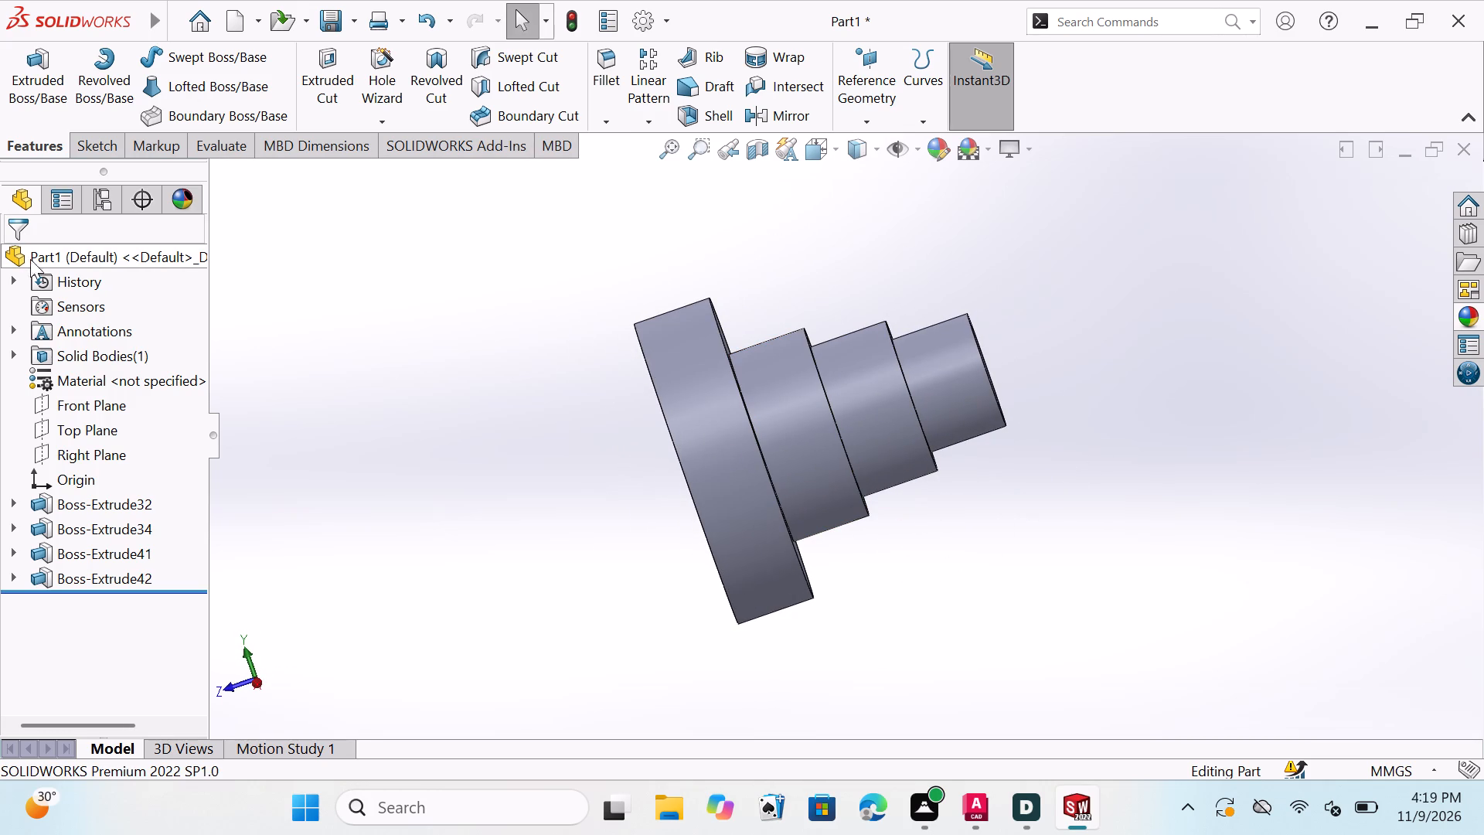
key(Escape)
key(Escape)
key(Escape)
key(Escape)
key(Escape)
middle_drag(985, 570, 1012, 555)
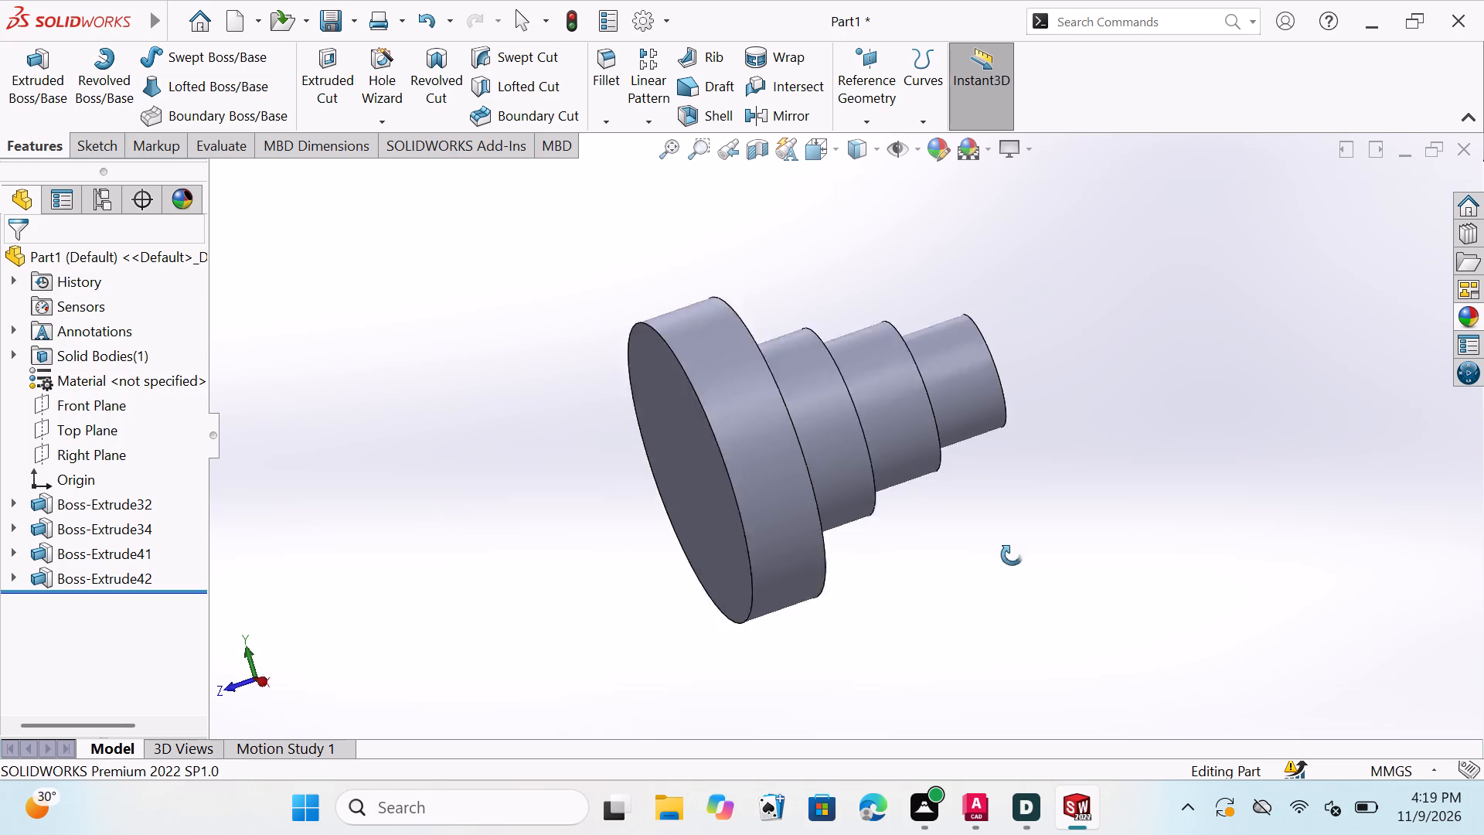
middle_drag(1012, 555, 1079, 510)
middle_drag(1065, 502, 1094, 466)
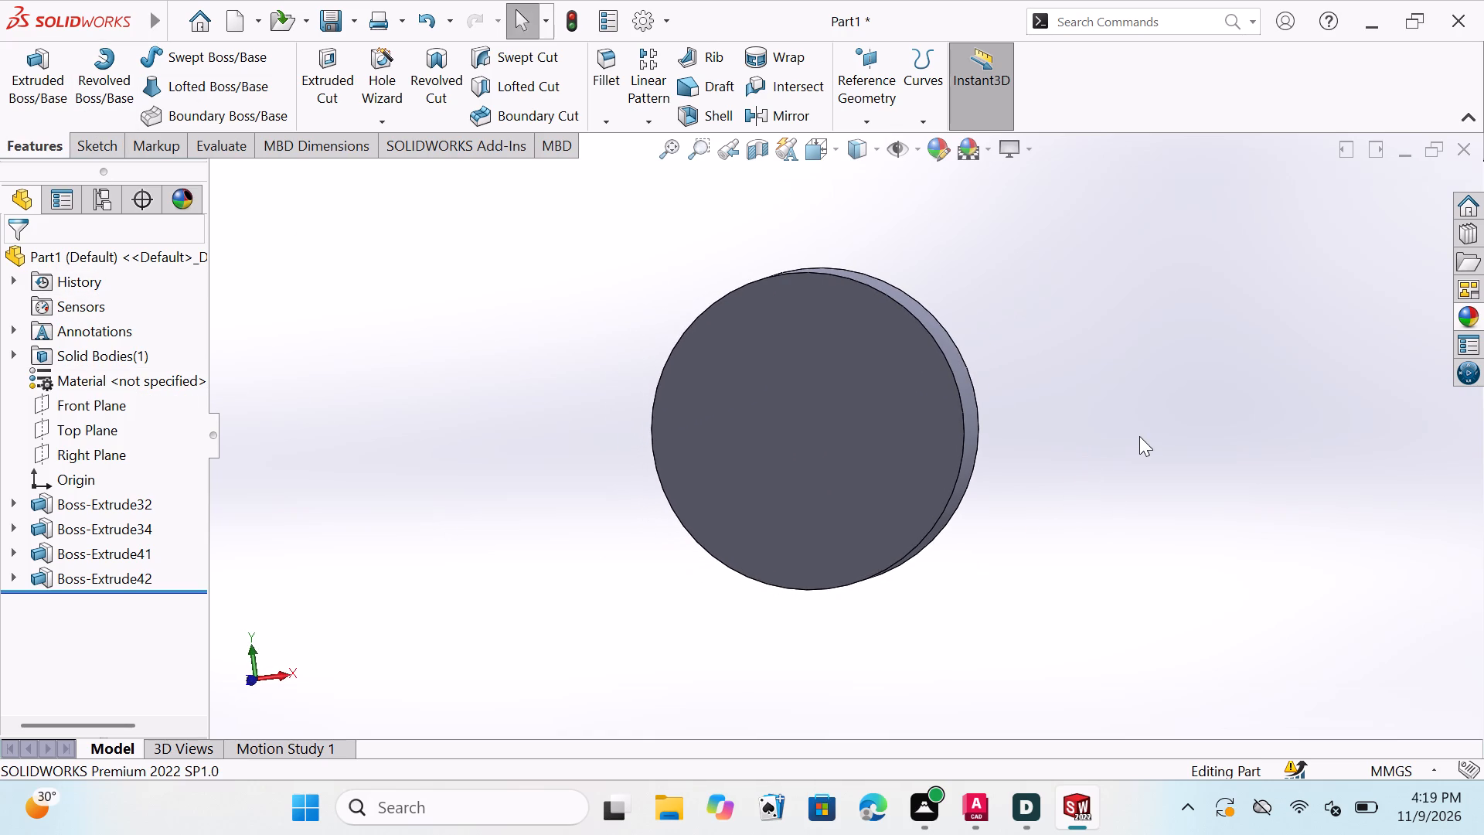
key(Escape)
Sketch a circle about 25.9 mm in radius on the shaft's large flat end face, centered on the origin.
click(93, 402)
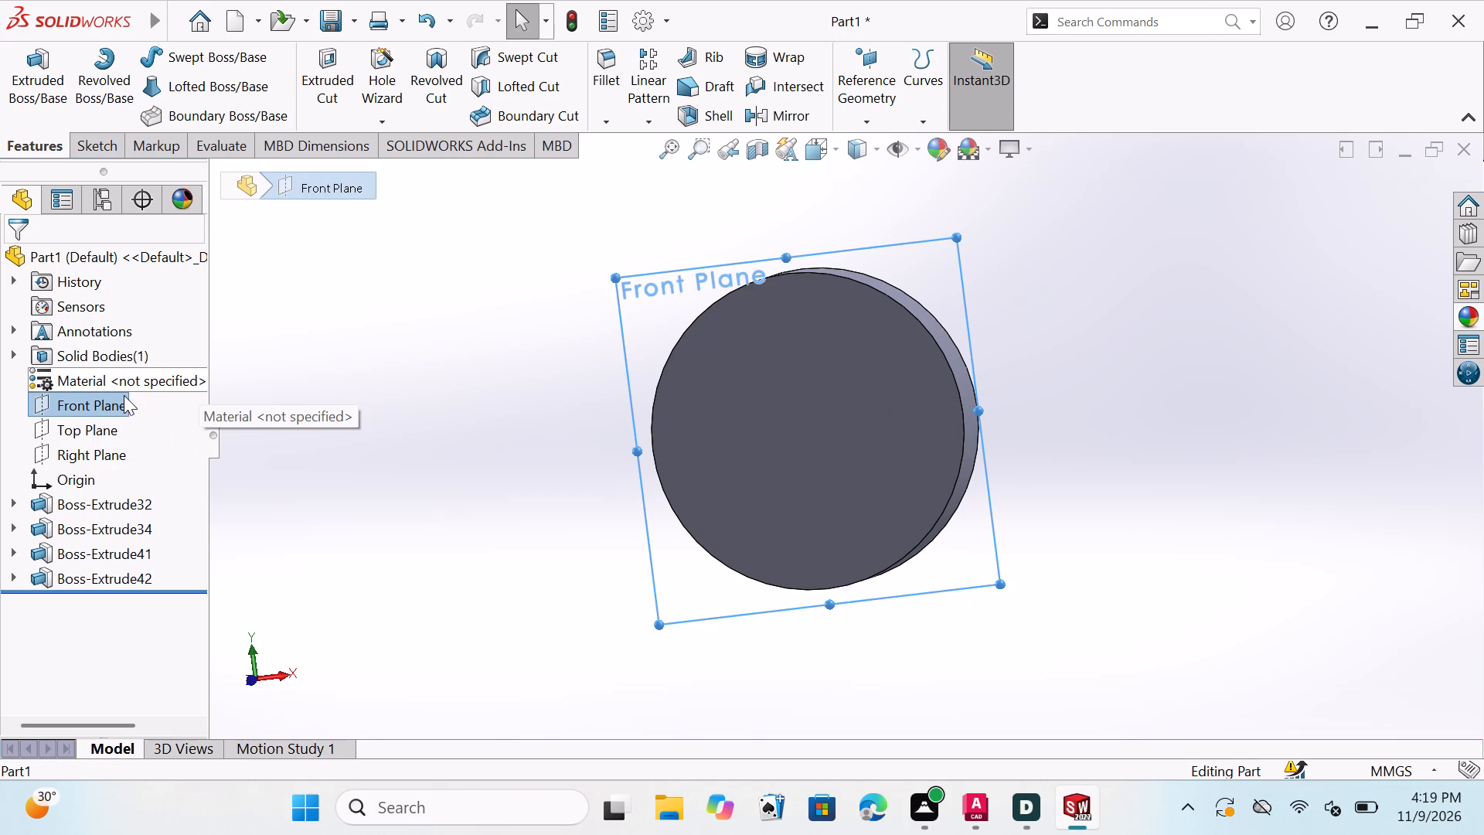
click(100, 397)
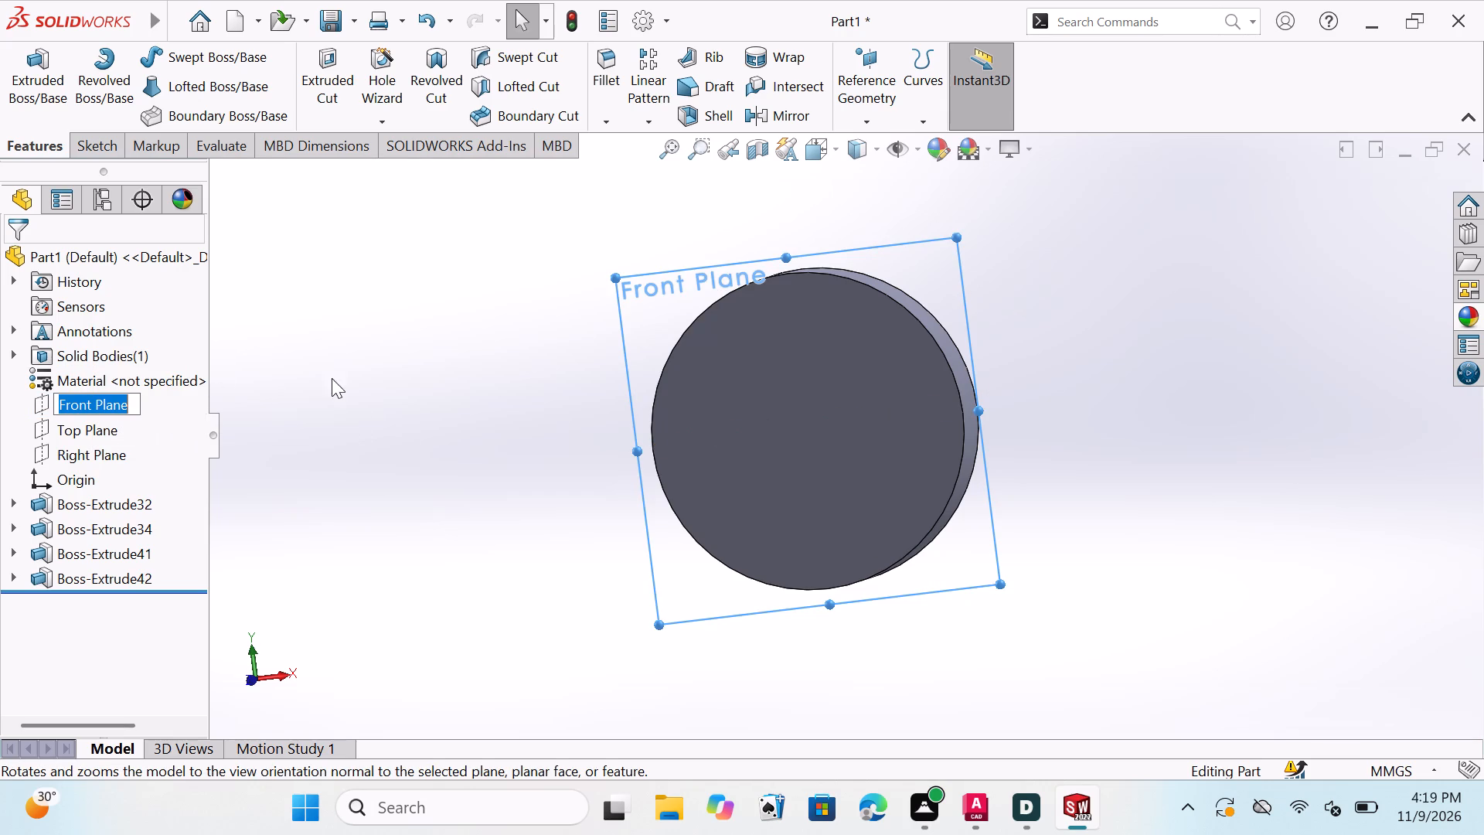
key(Escape)
double_click(807, 148)
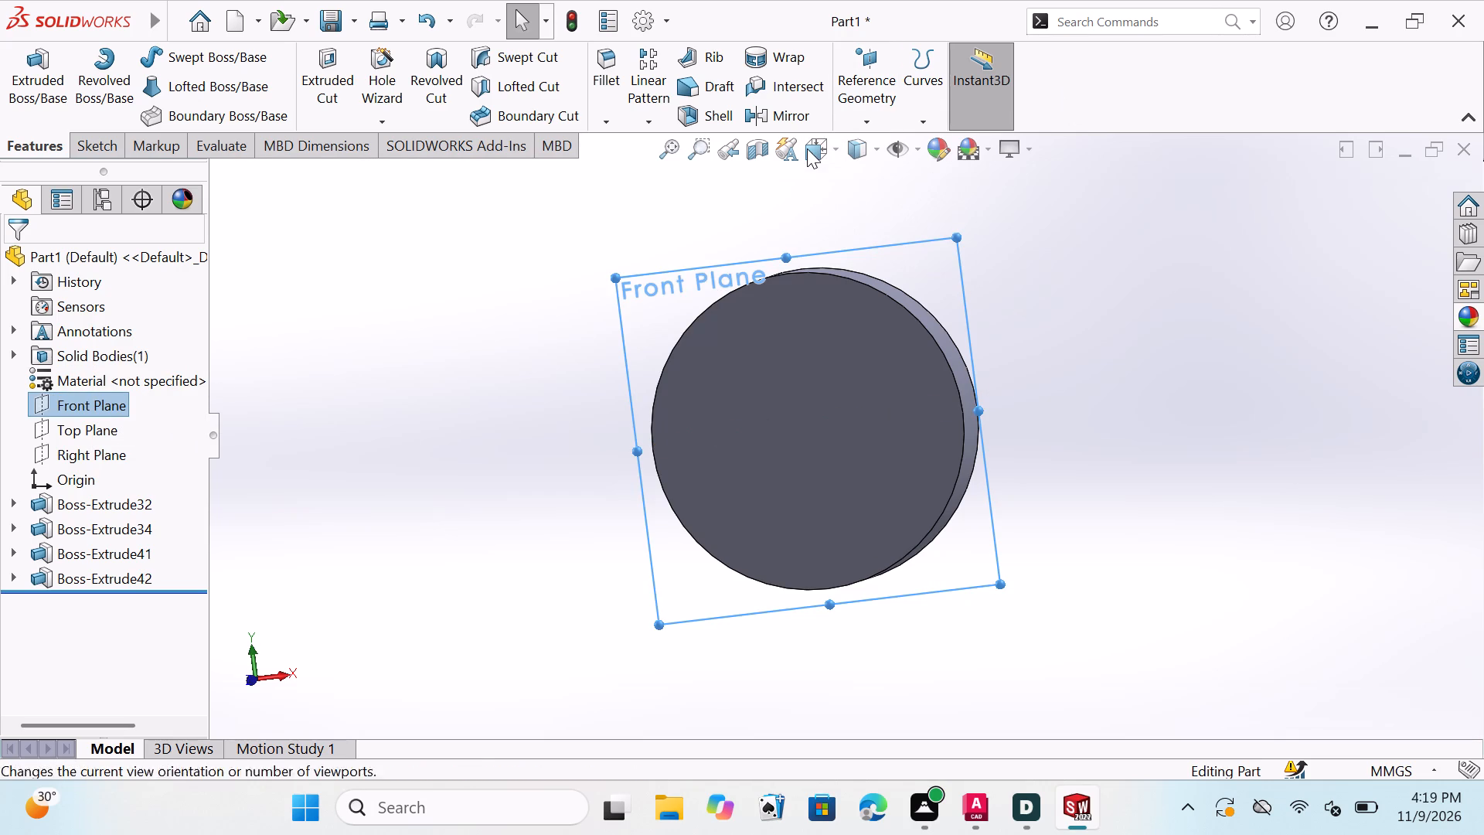
click(802, 155)
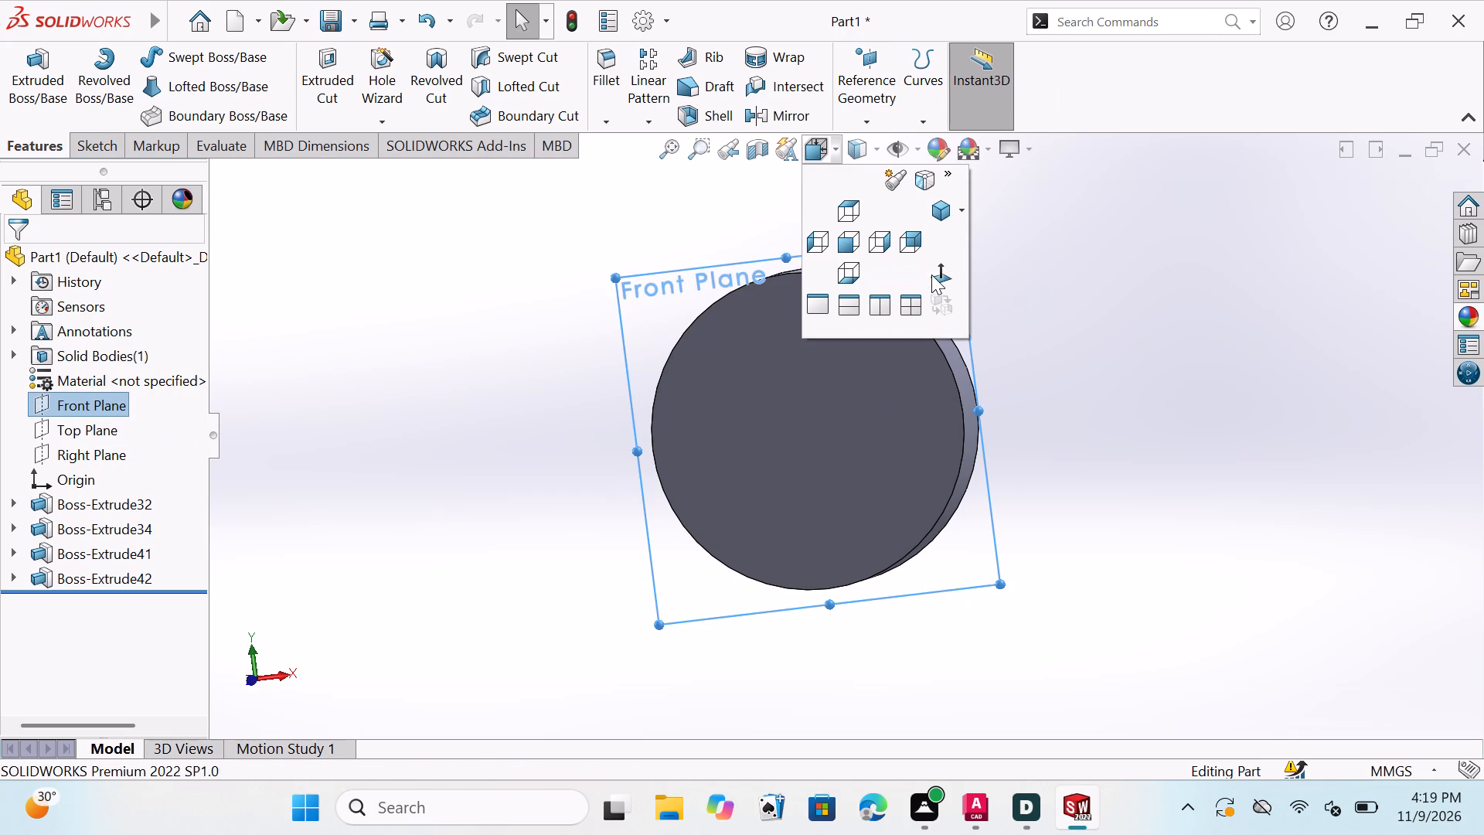
click(933, 274)
scroll(1103, 360, up, 1)
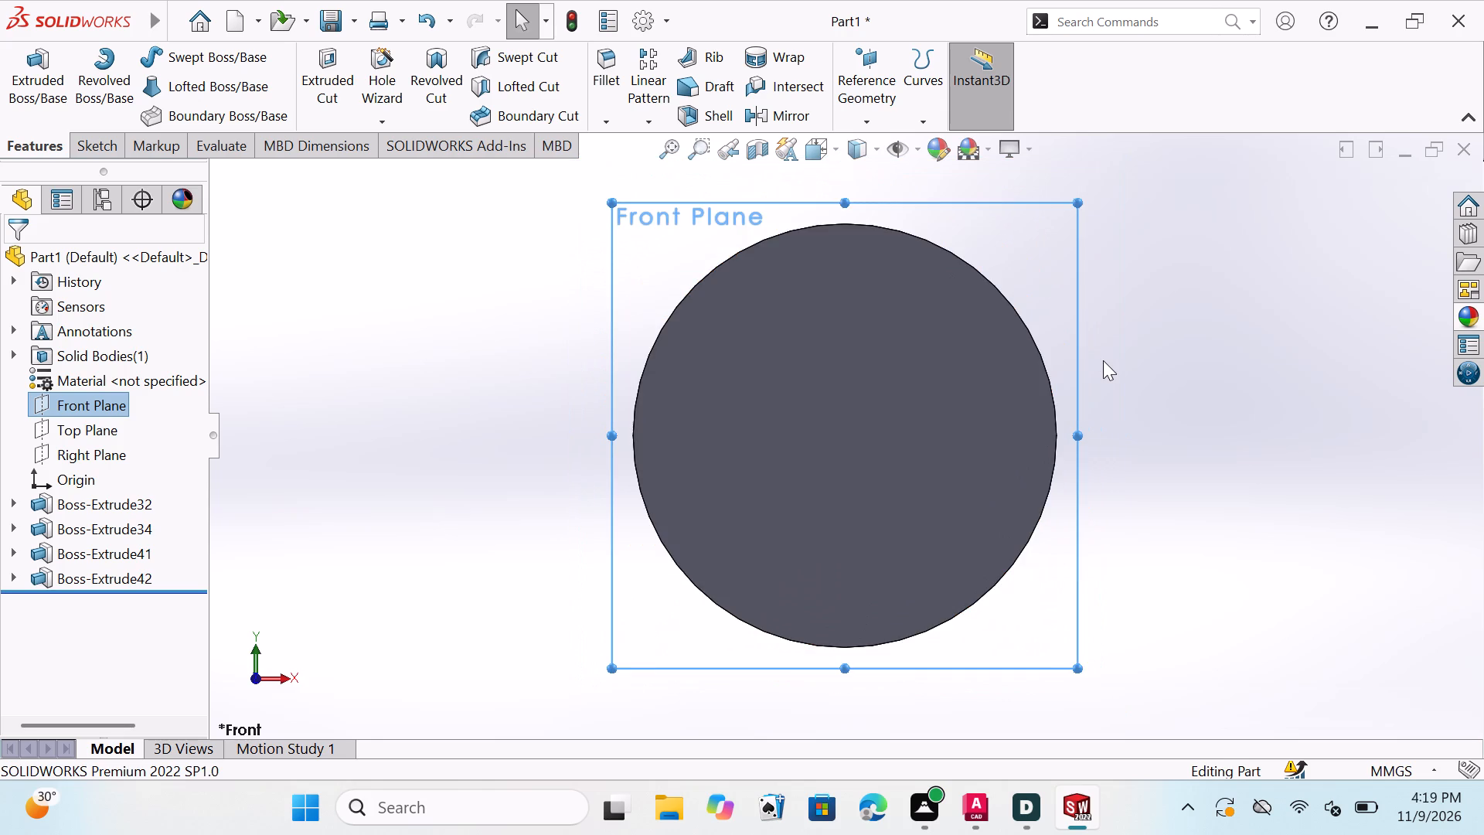
scroll(1103, 360, up, 1)
key(Escape)
key(Escape)
key(Escape)
key(Escape)
key(Escape)
key(Escape)
key(Escape)
key(Escape)
key(Escape)
key(Escape)
key(Escape)
key(Escape)
key(Escape)
key(Escape)
key(Escape)
key(Escape)
key(Escape)
key(Escape)
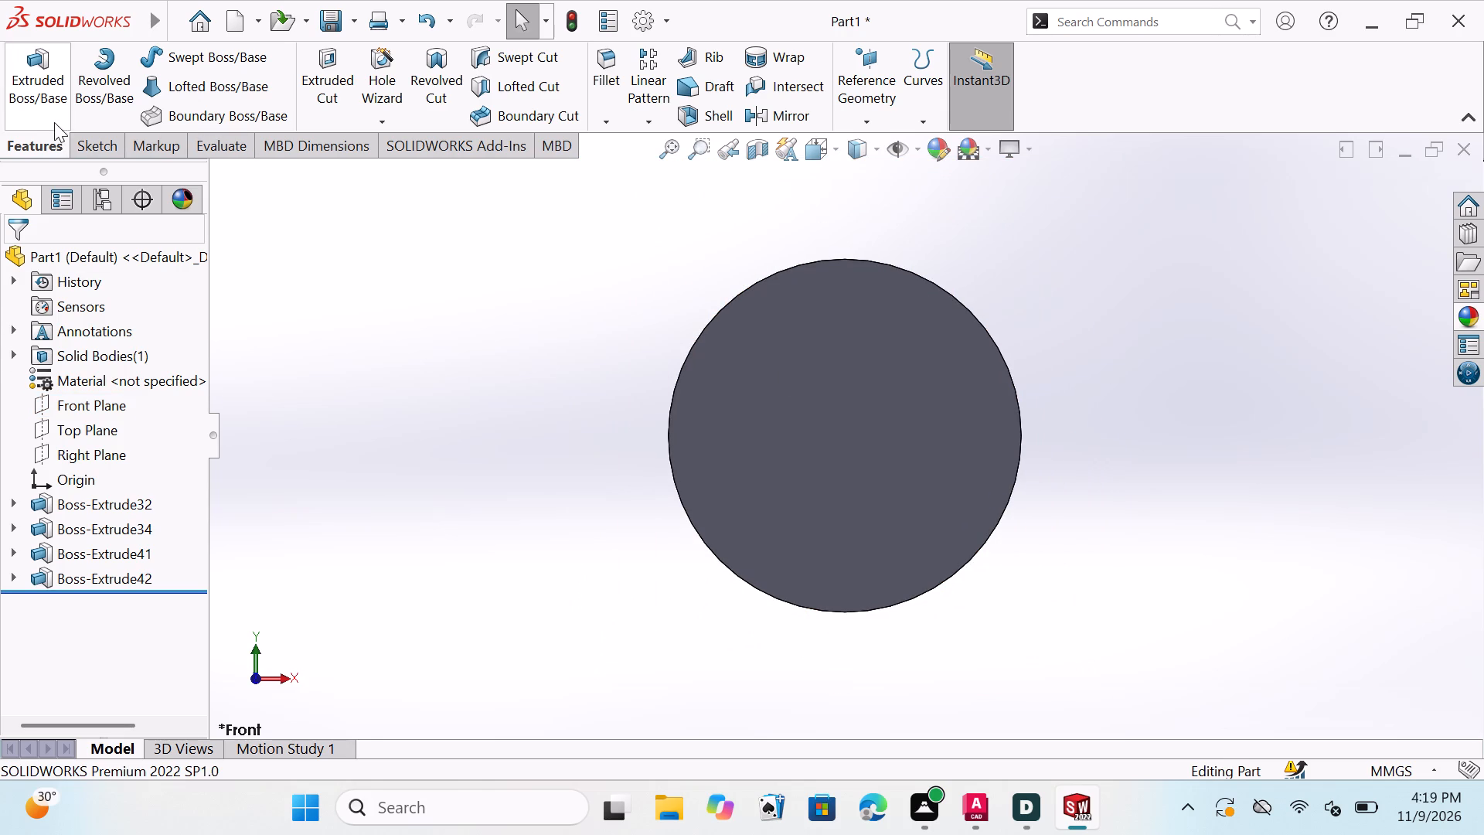
double_click(100, 133)
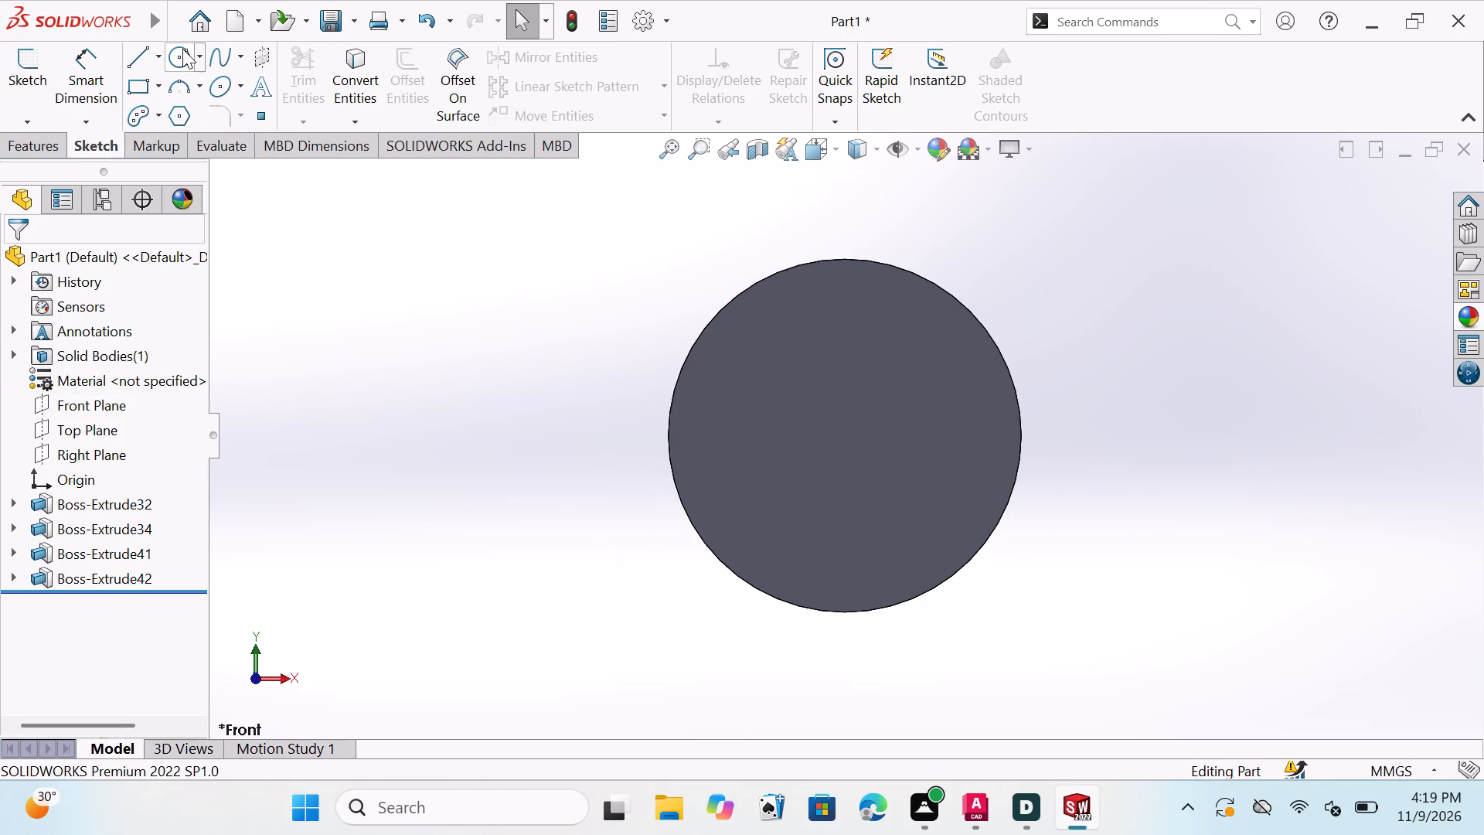
click(180, 53)
click(975, 380)
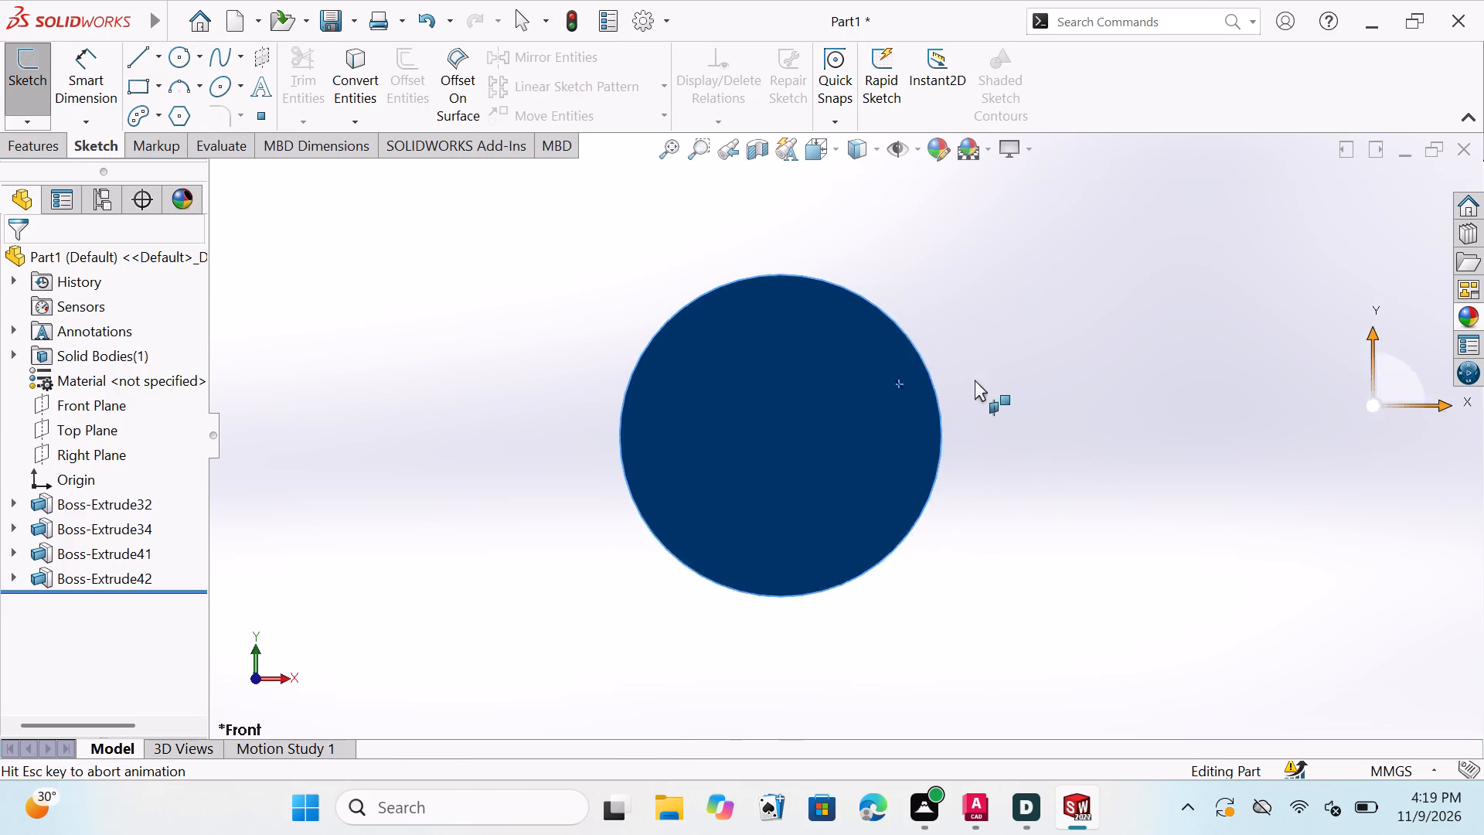
scroll(628, 441, down, 2)
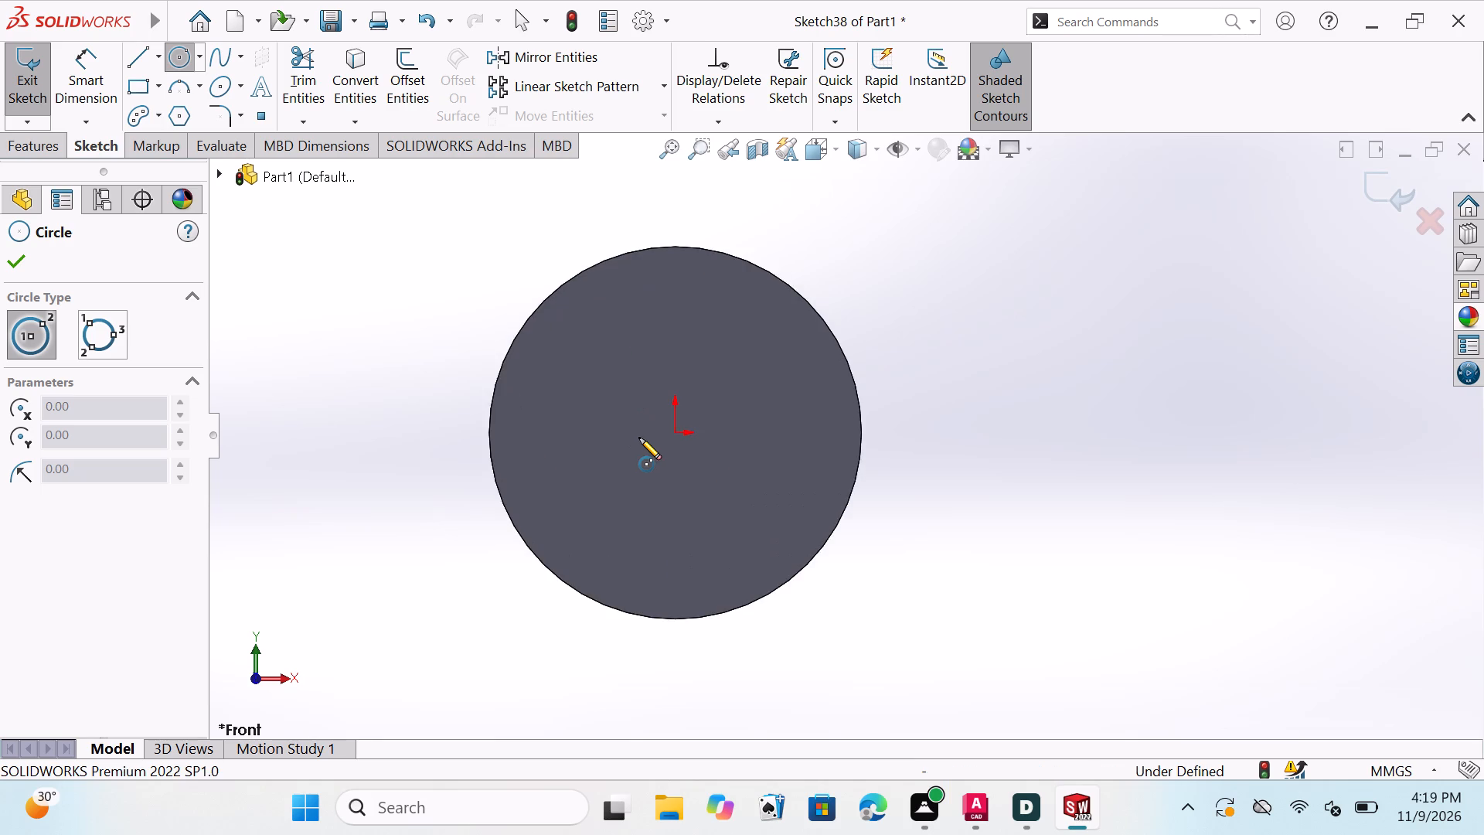
scroll(672, 420, down, 3)
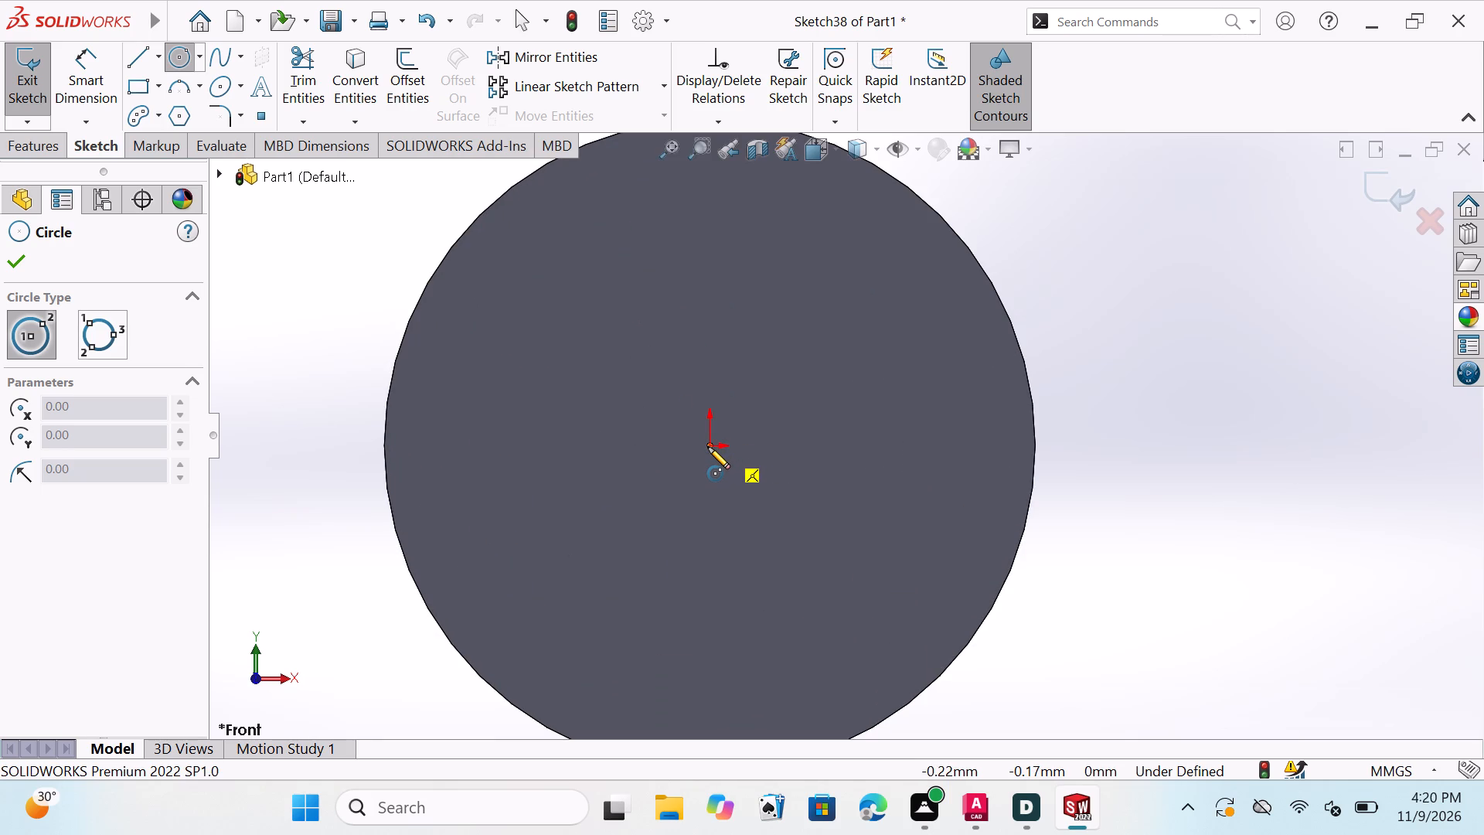
click(708, 447)
double_click(915, 399)
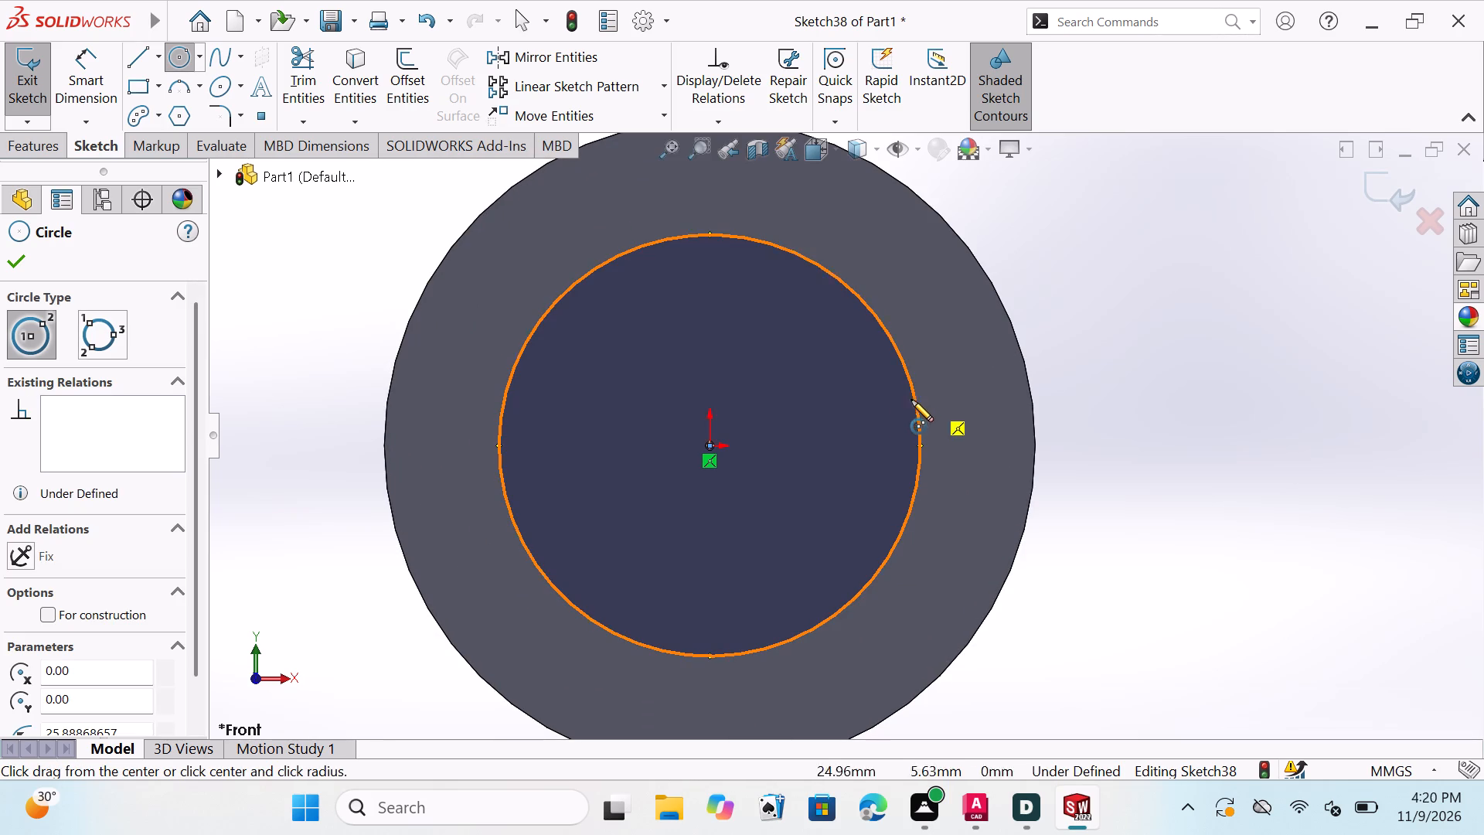
double_click(15, 256)
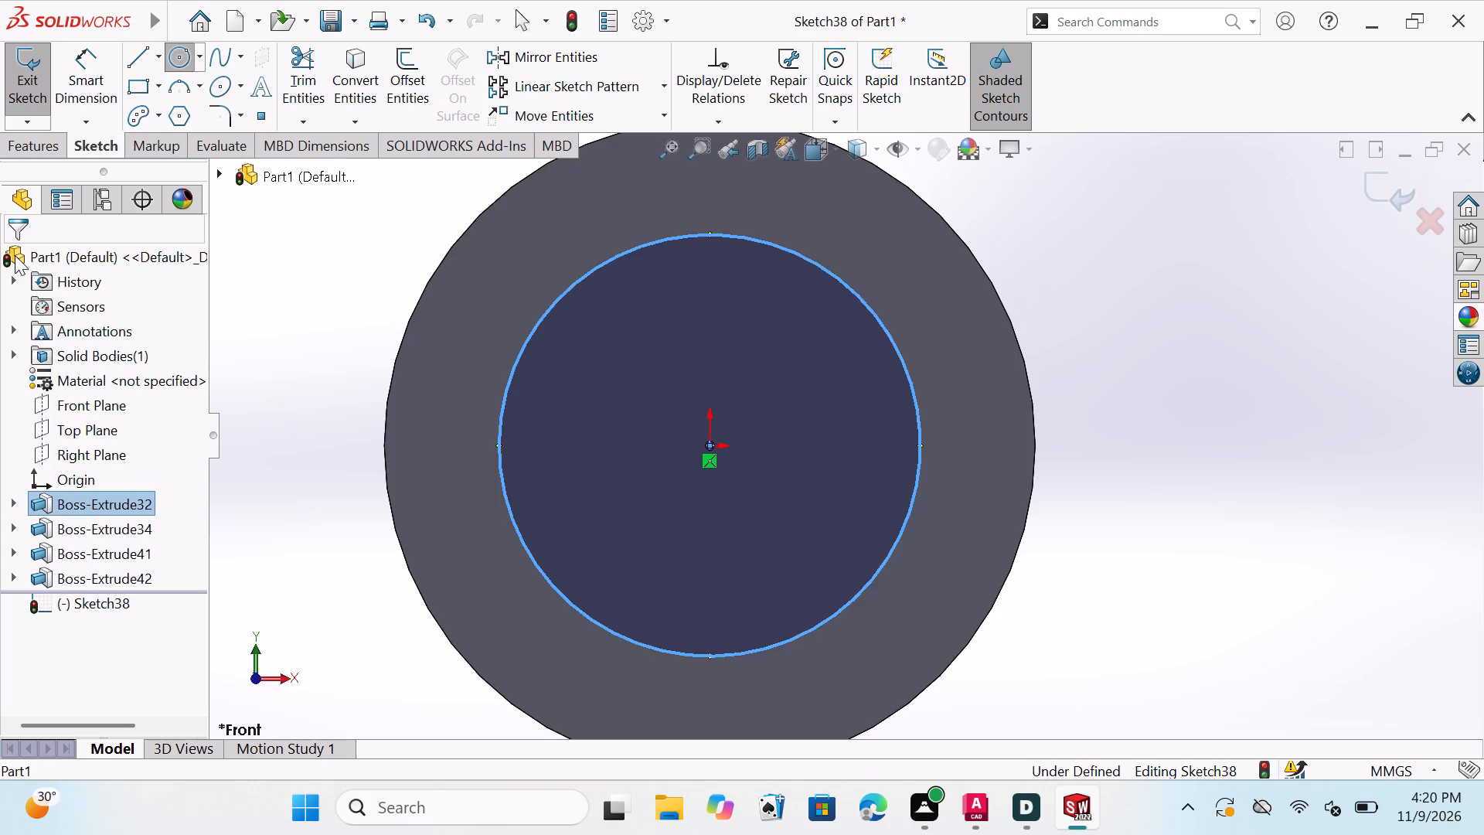
Dimension the sketched circle on the shaft's large flat end face to a diameter of 20 mm.
click(93, 77)
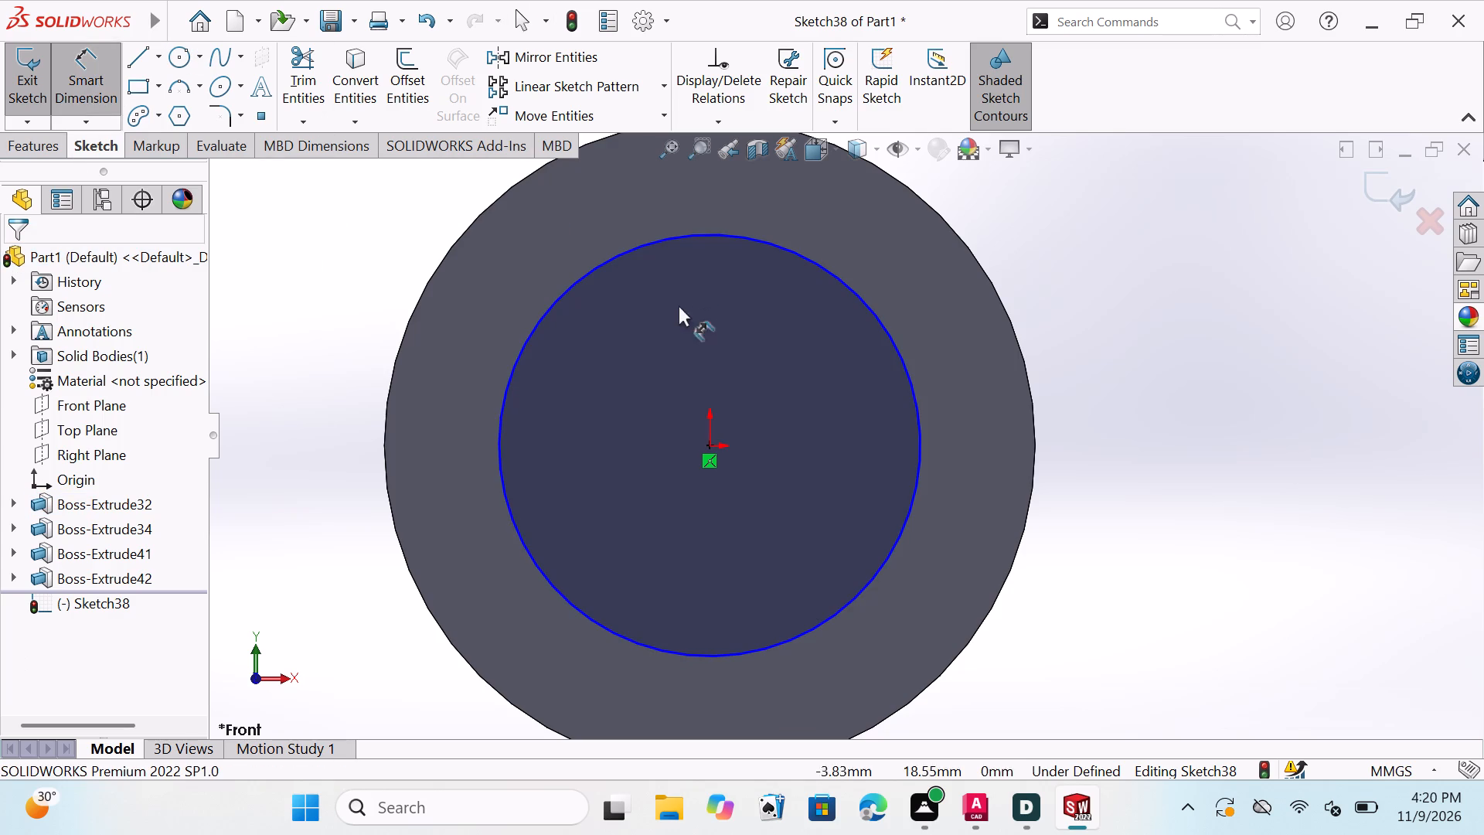
scroll(628, 346, up, 2)
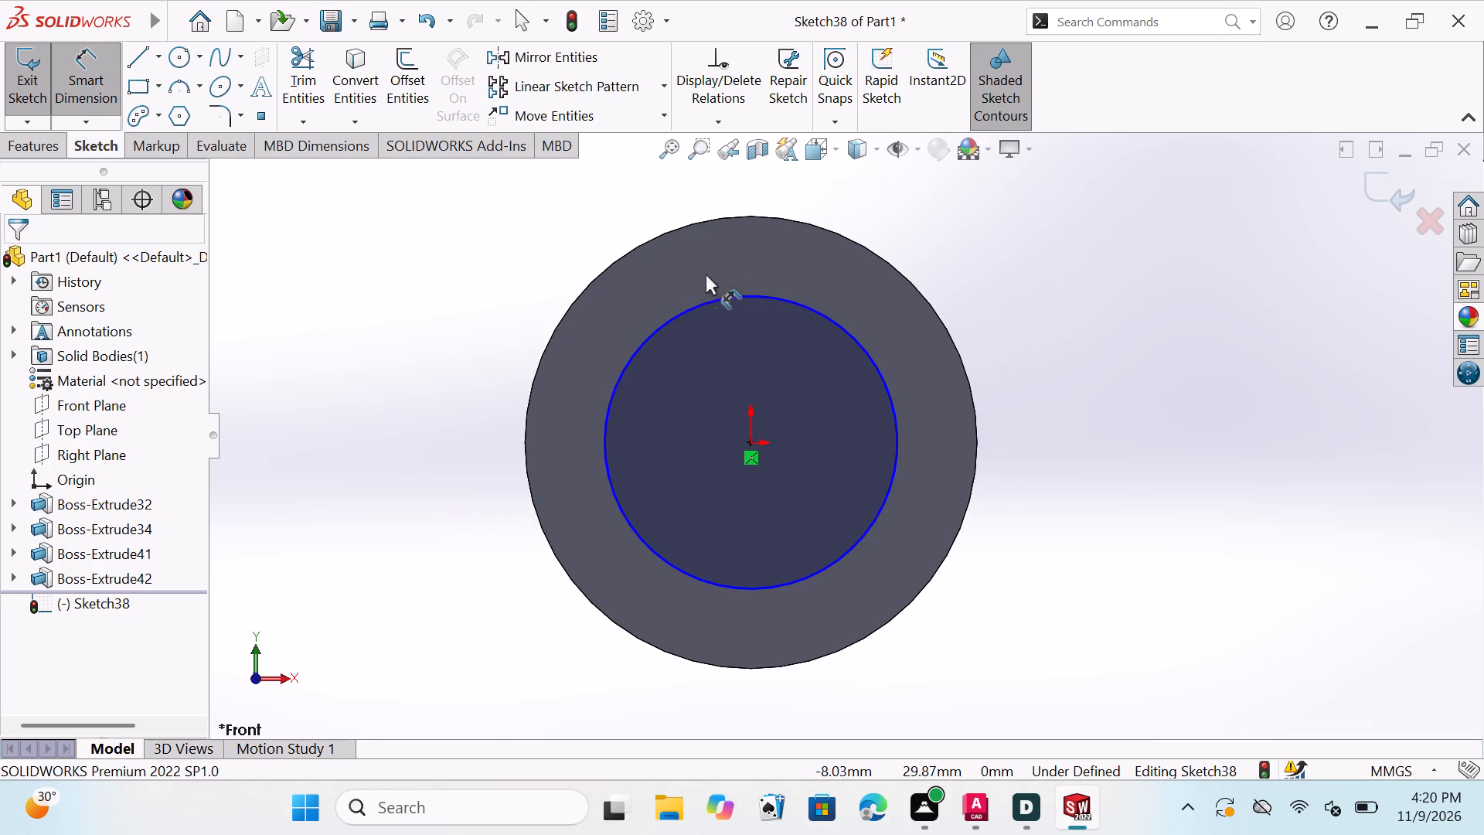
click(668, 318)
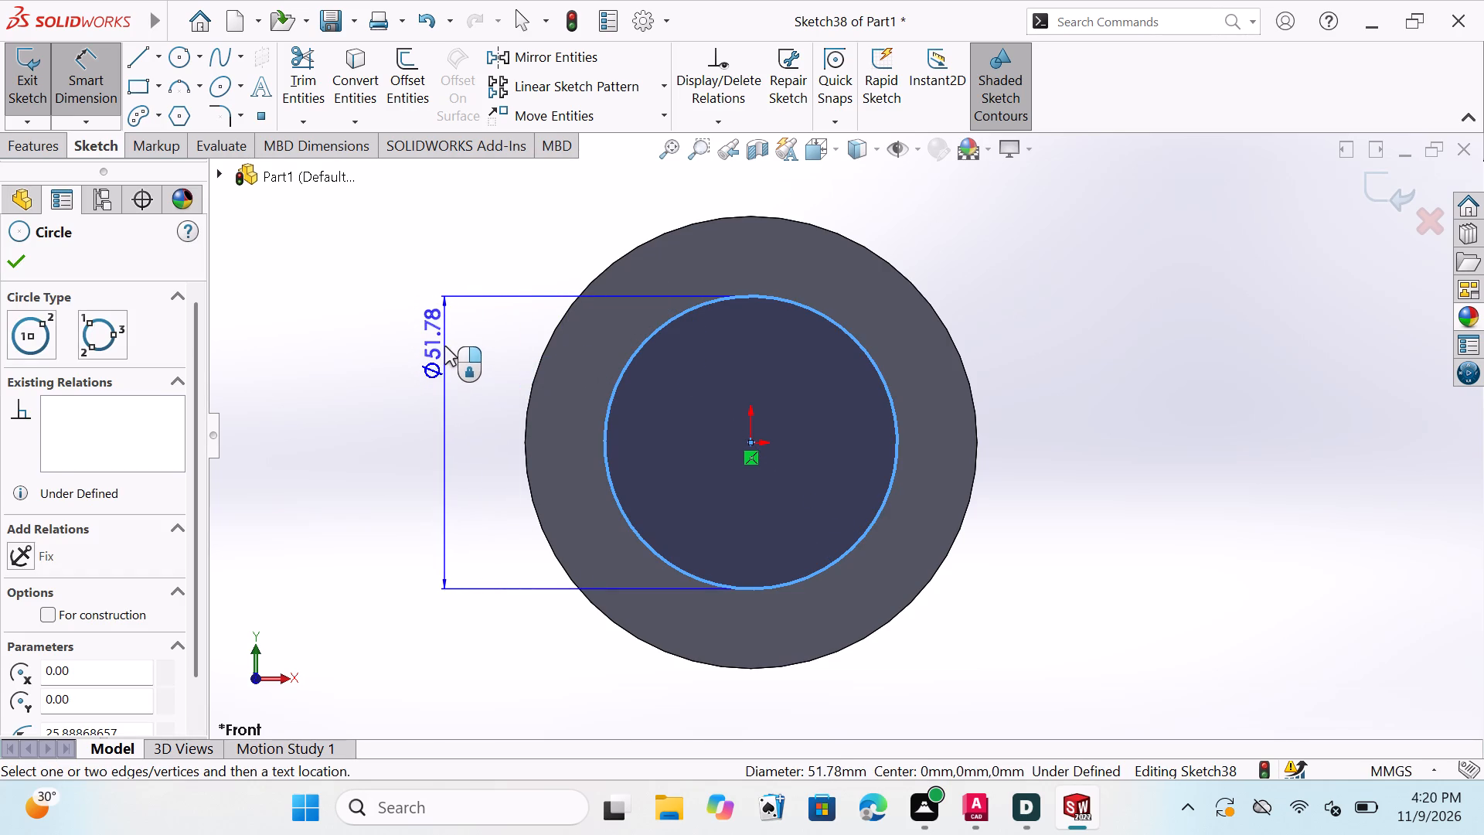
click(453, 353)
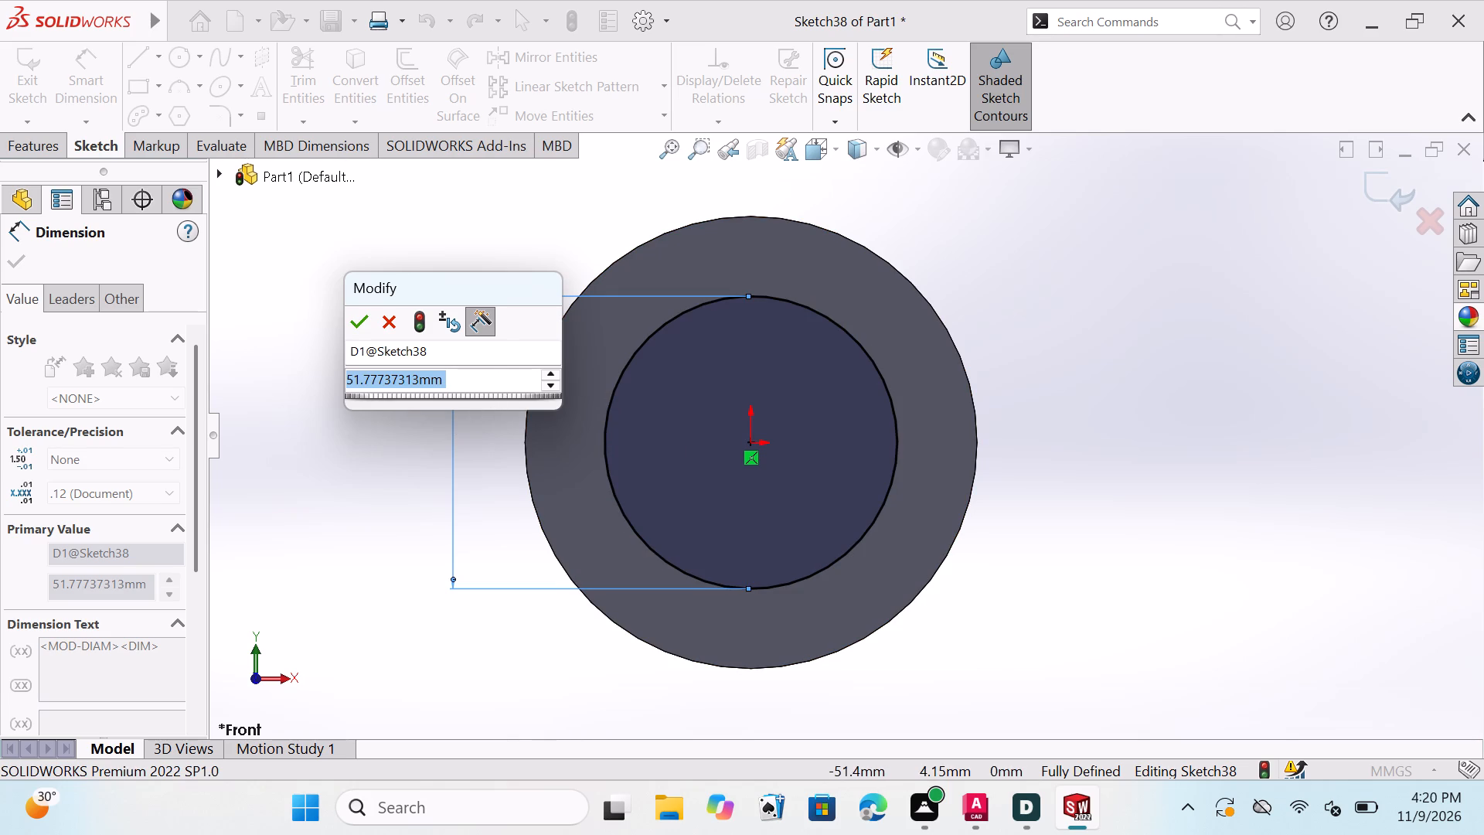
click(492, 373)
key(BackSpace)
key(BackSpace)
key(BackSpace)
key(BackSpace)
key(BackSpace)
key(BackSpace)
key(BackSpace)
key(BackSpace)
key(BackSpace)
key(BackSpace)
key(BackSpace)
key(BackSpace)
key(BackSpace)
key(BackSpace)
key(BackSpace)
key(BackSpace)
key(BackSpace)
key(BackSpace)
key(BackSpace)
key(BackSpace)
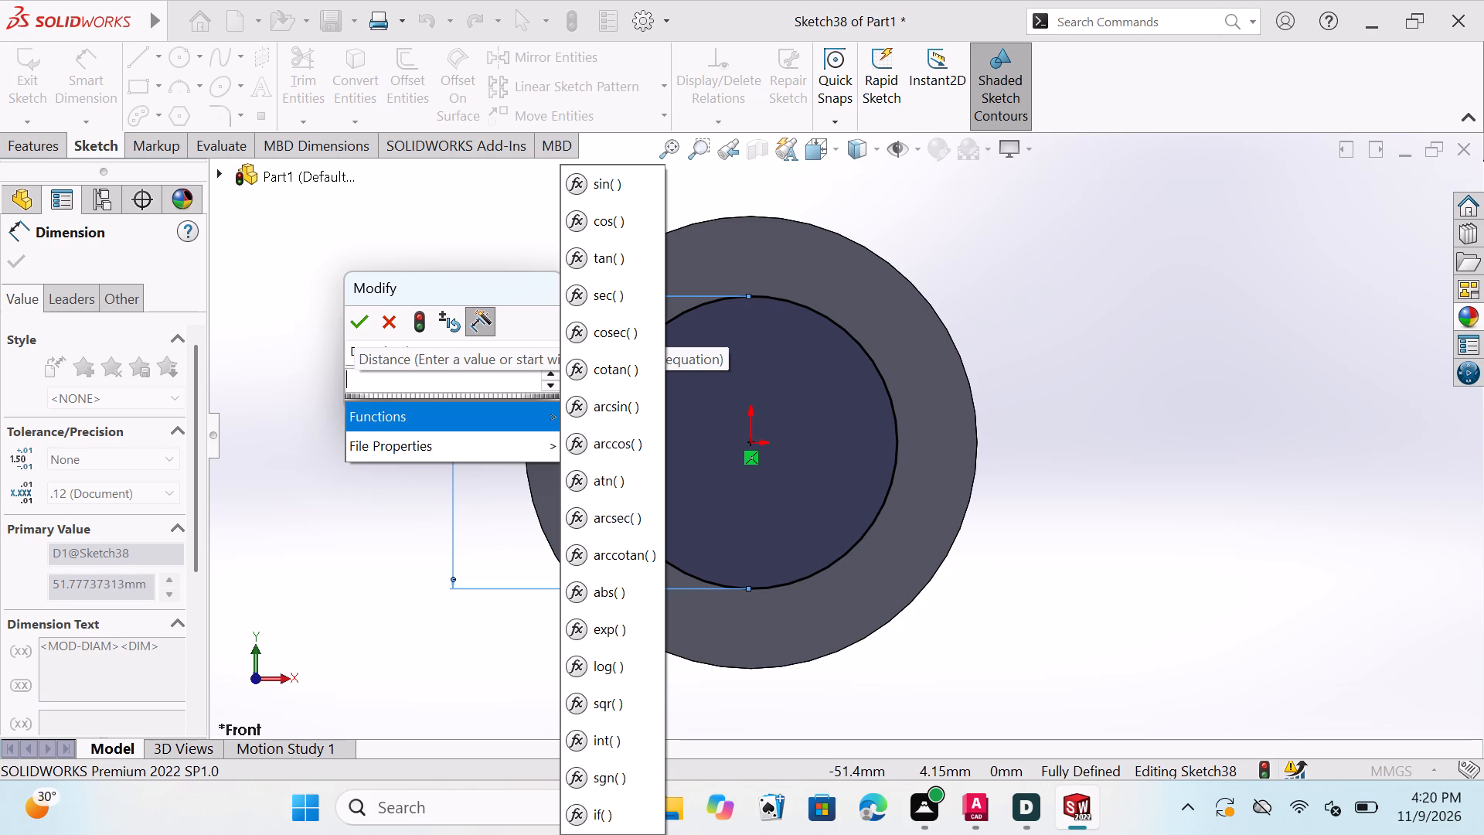
text(20)
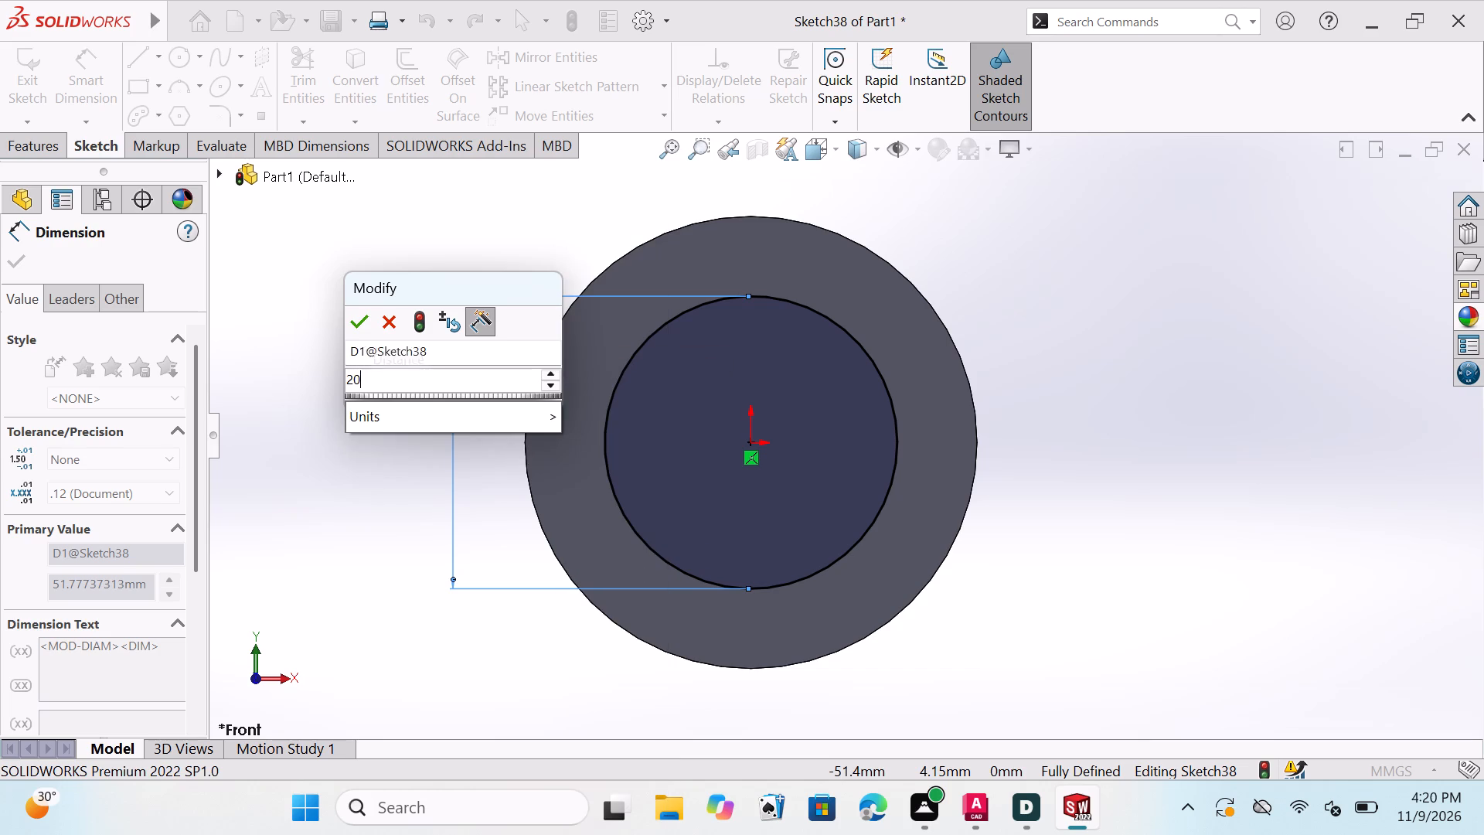
click(359, 323)
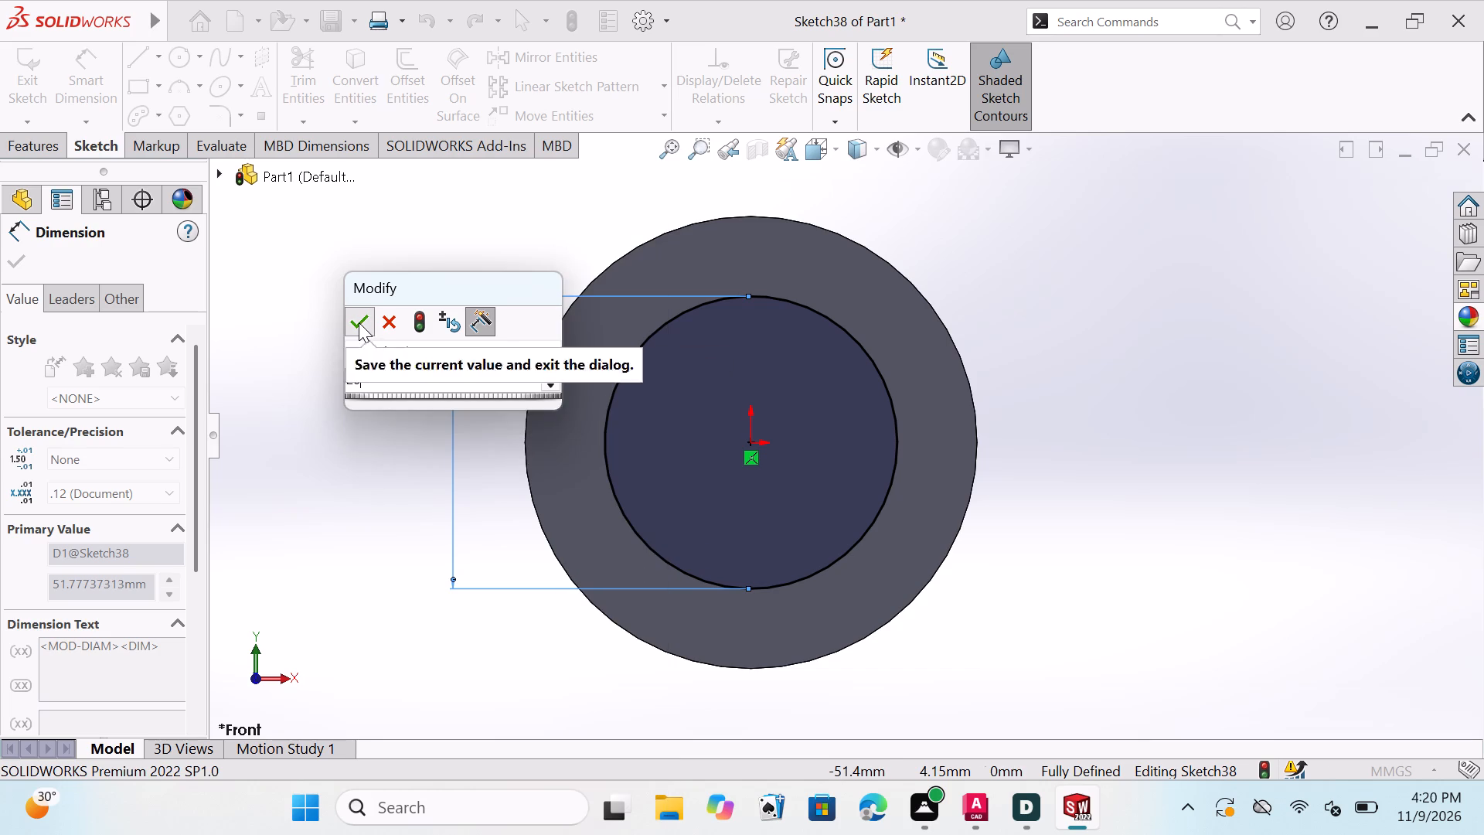
middle_drag(1142, 452, 1067, 534)
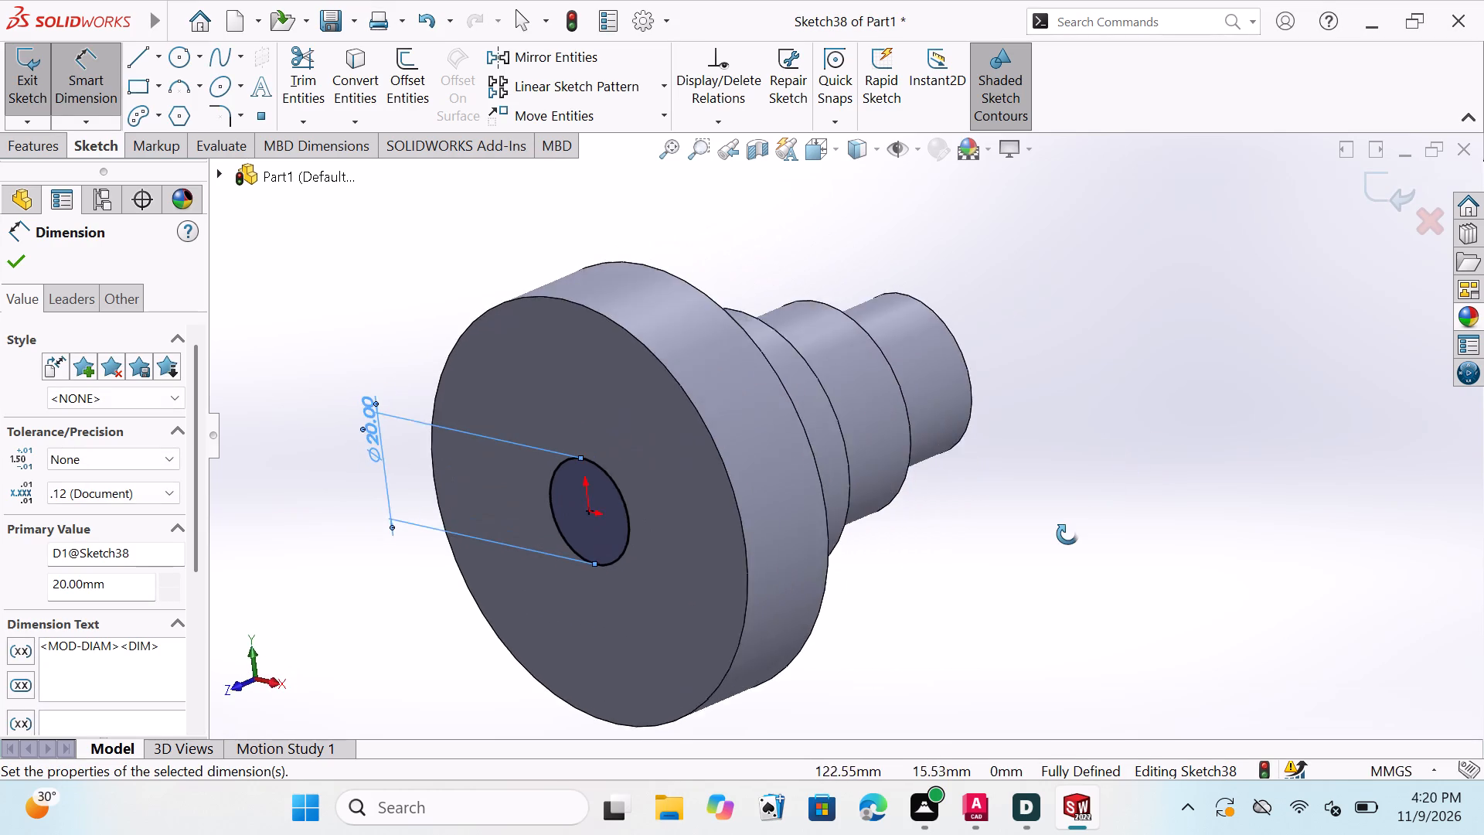
middle_drag(1067, 534, 1030, 560)
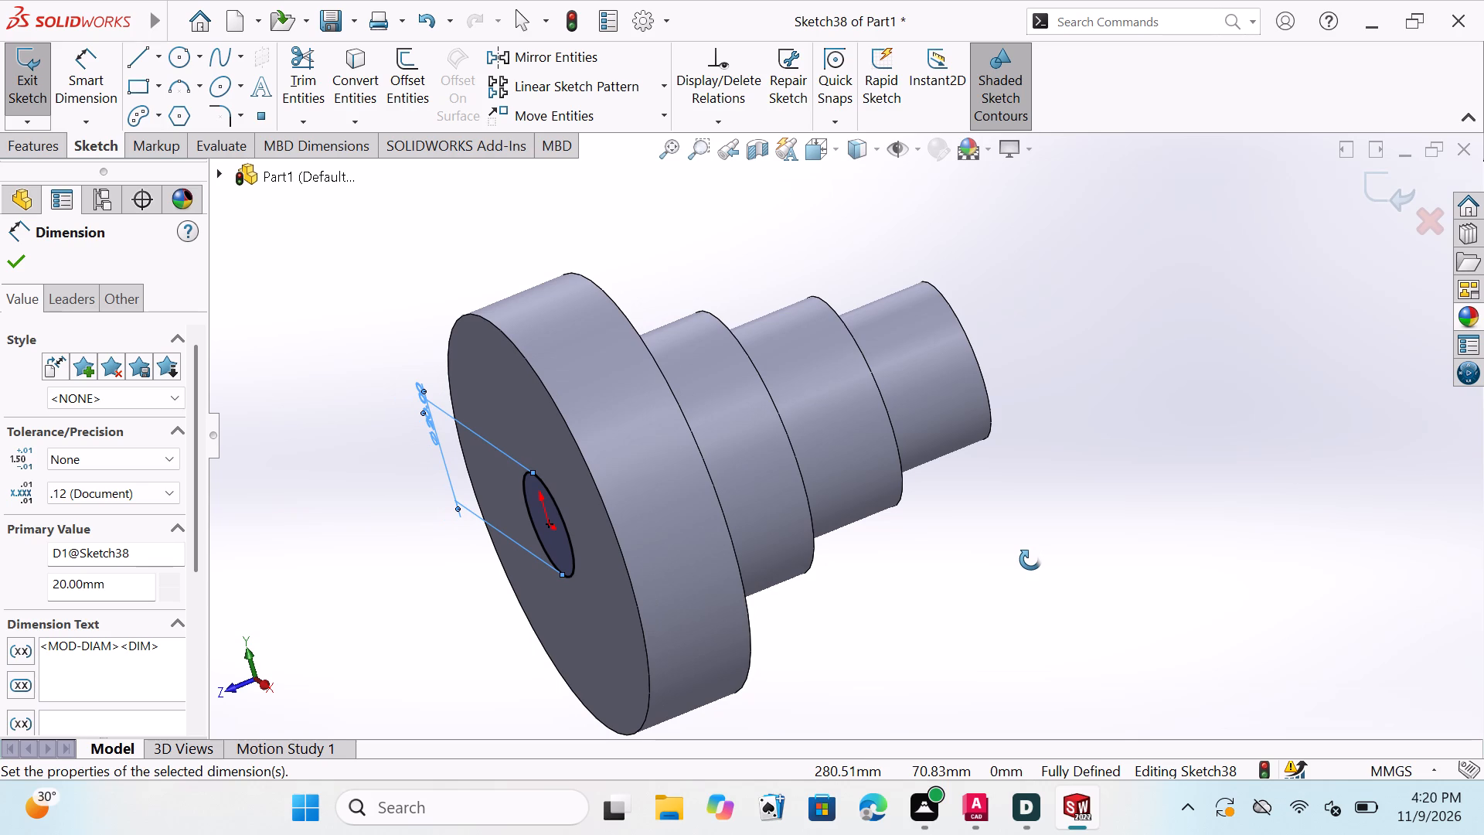
middle_drag(1030, 560, 1048, 550)
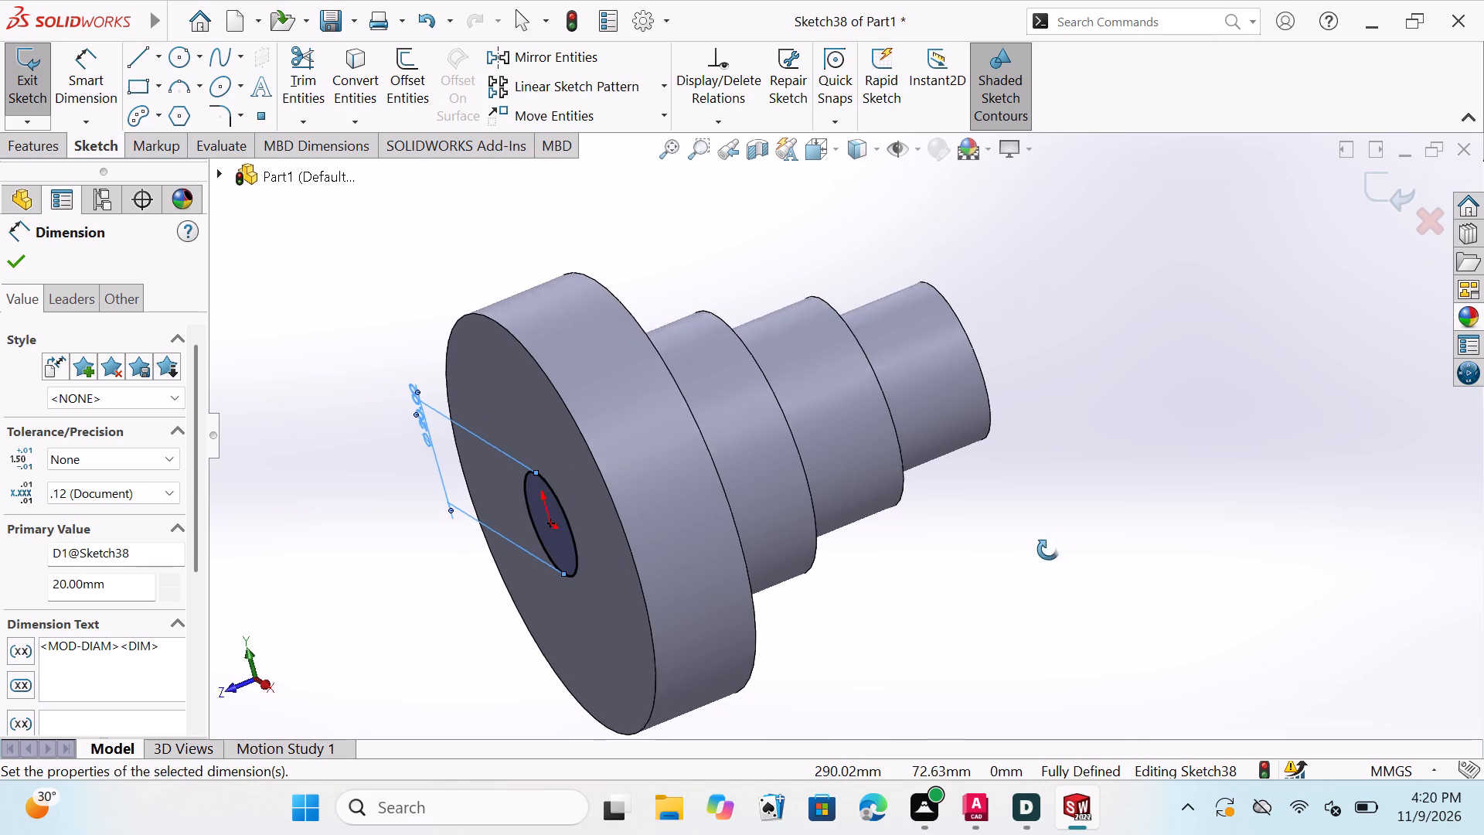
middle_drag(1048, 550, 1147, 477)
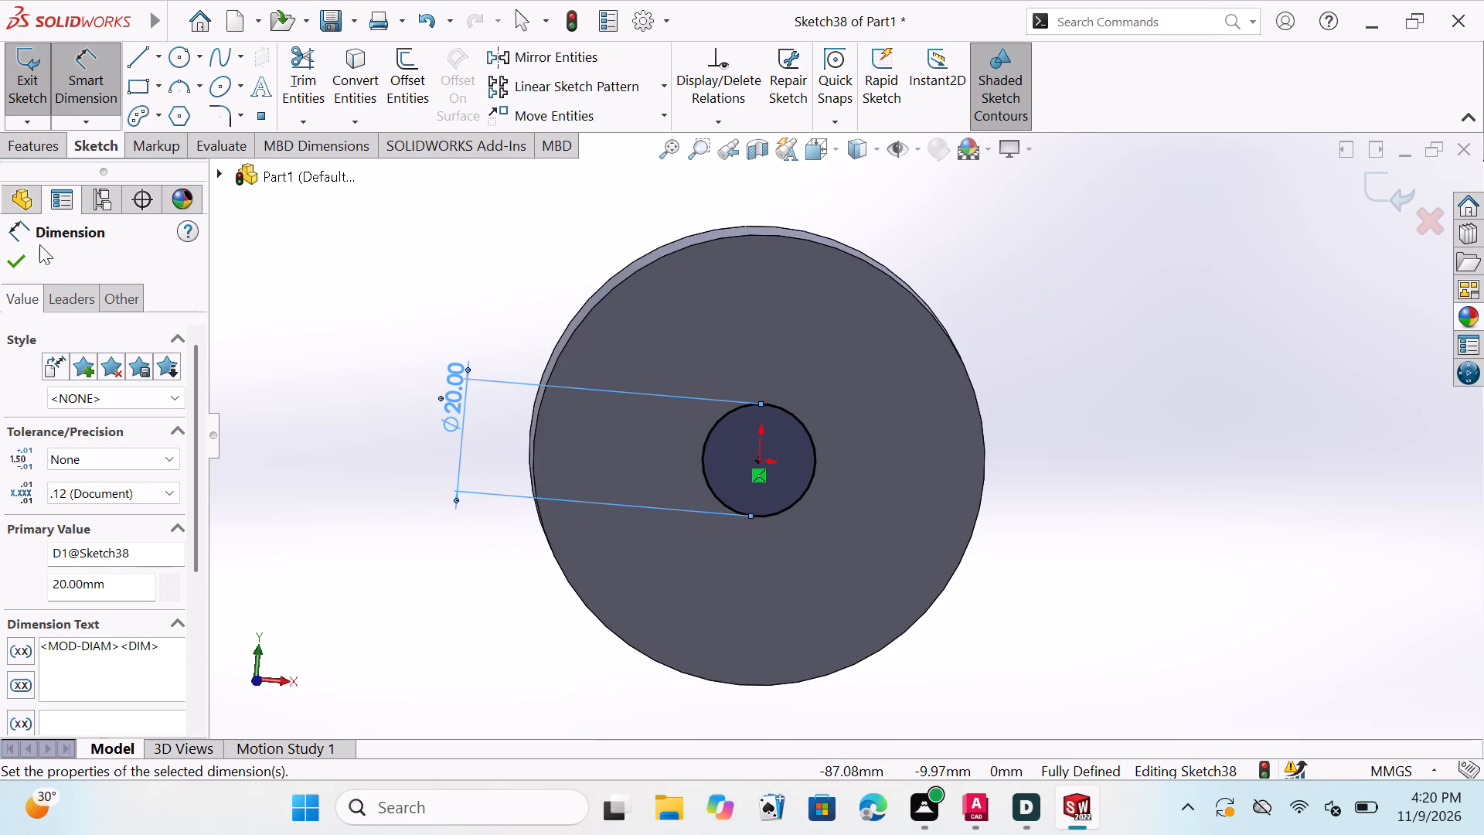
click(8, 264)
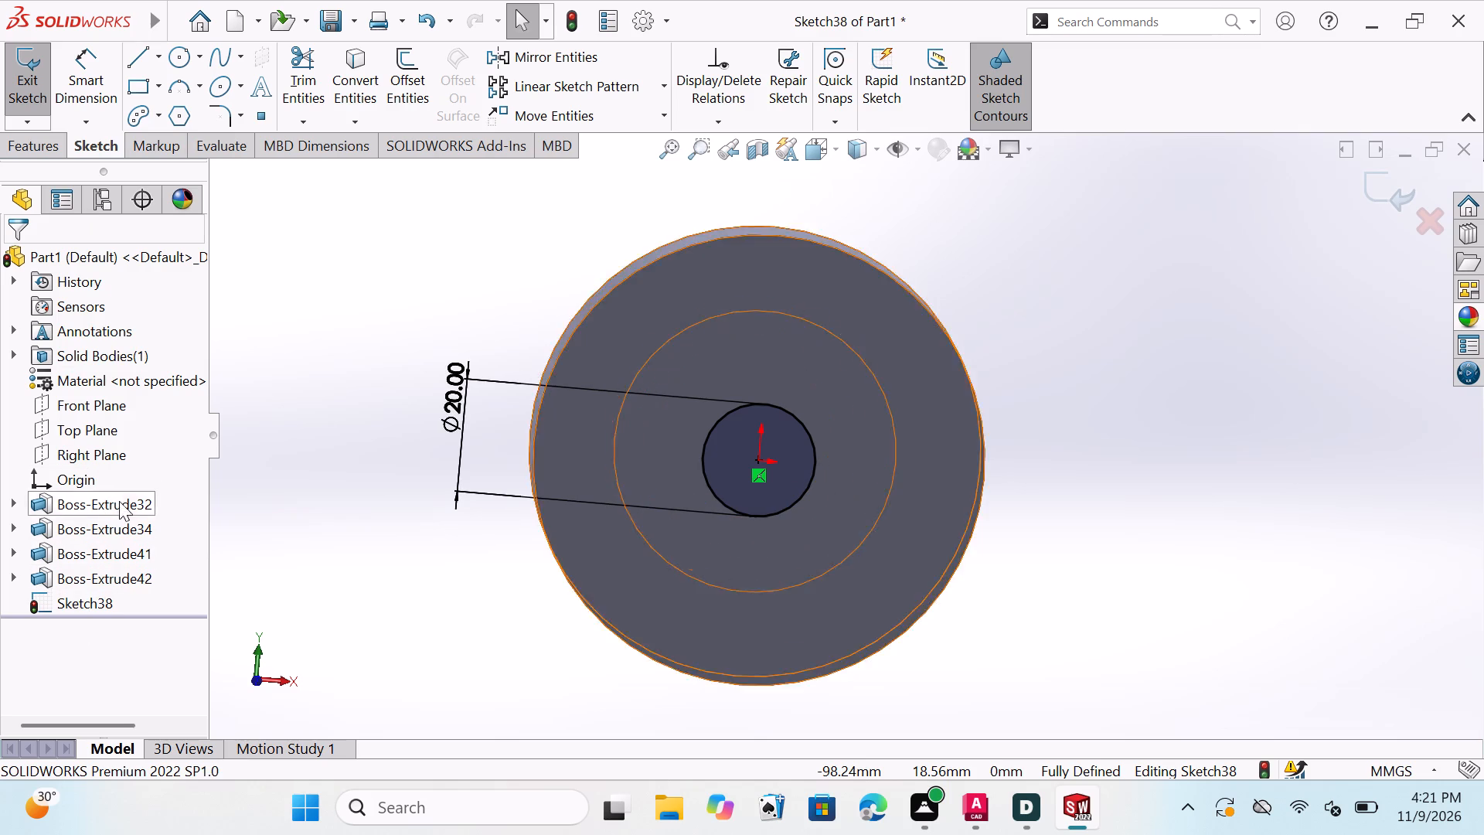
Extrude the 20 mm circle 100 mm blind in the reversed direction, through the shaft and past its smaller end, with the result merged.
click(90, 396)
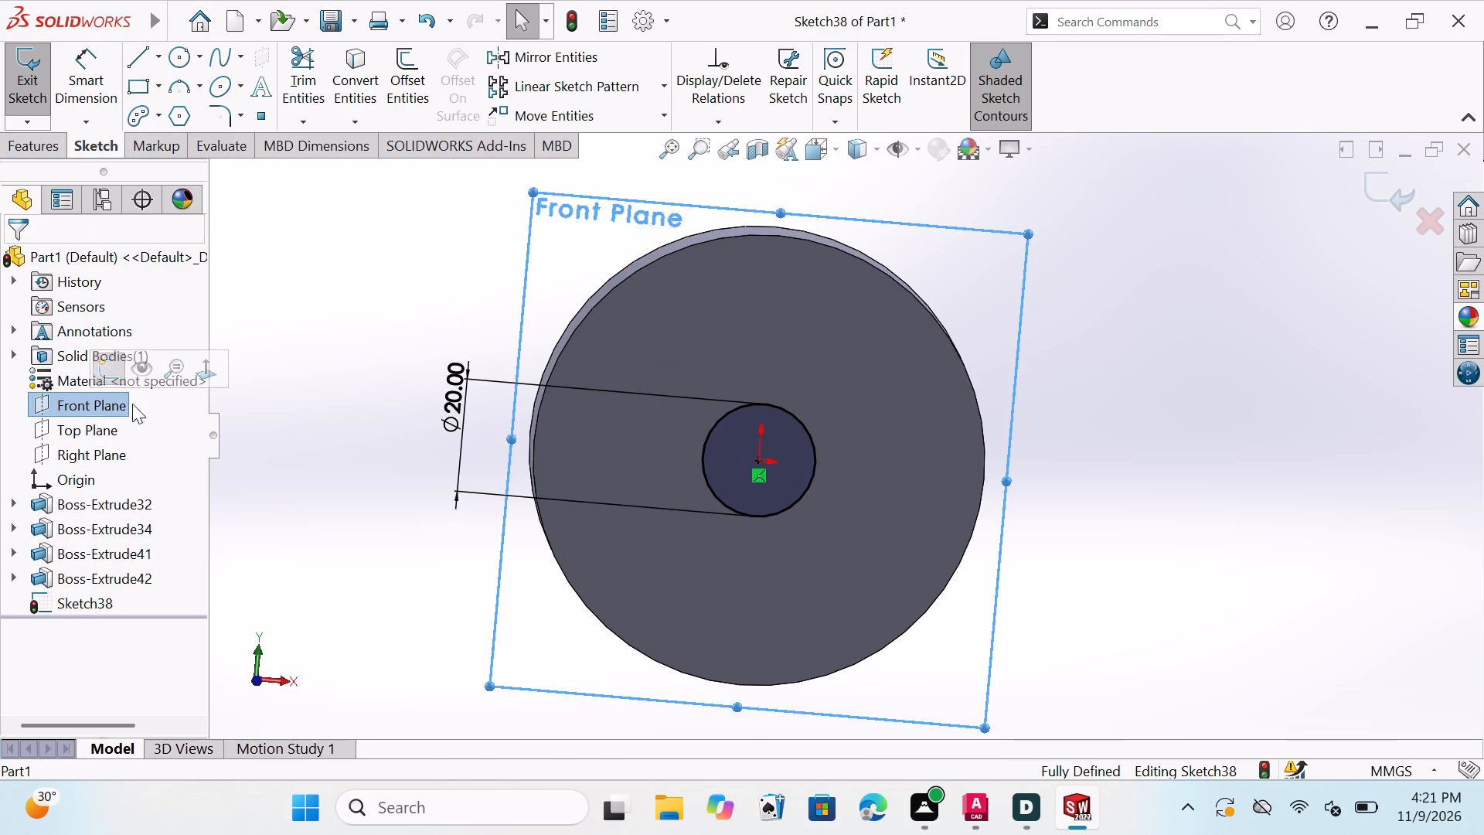
click(208, 364)
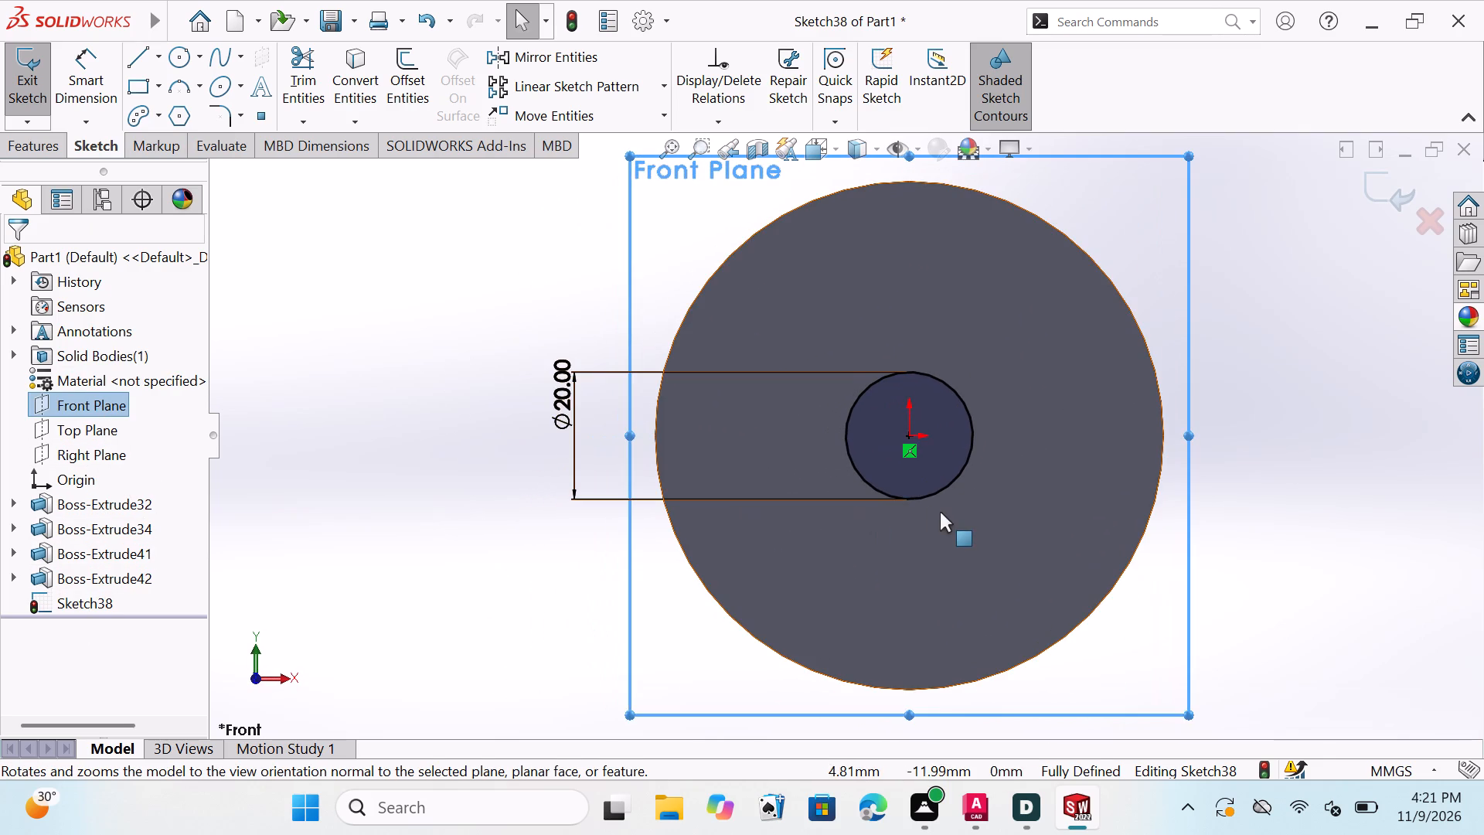
scroll(953, 516, up, 3)
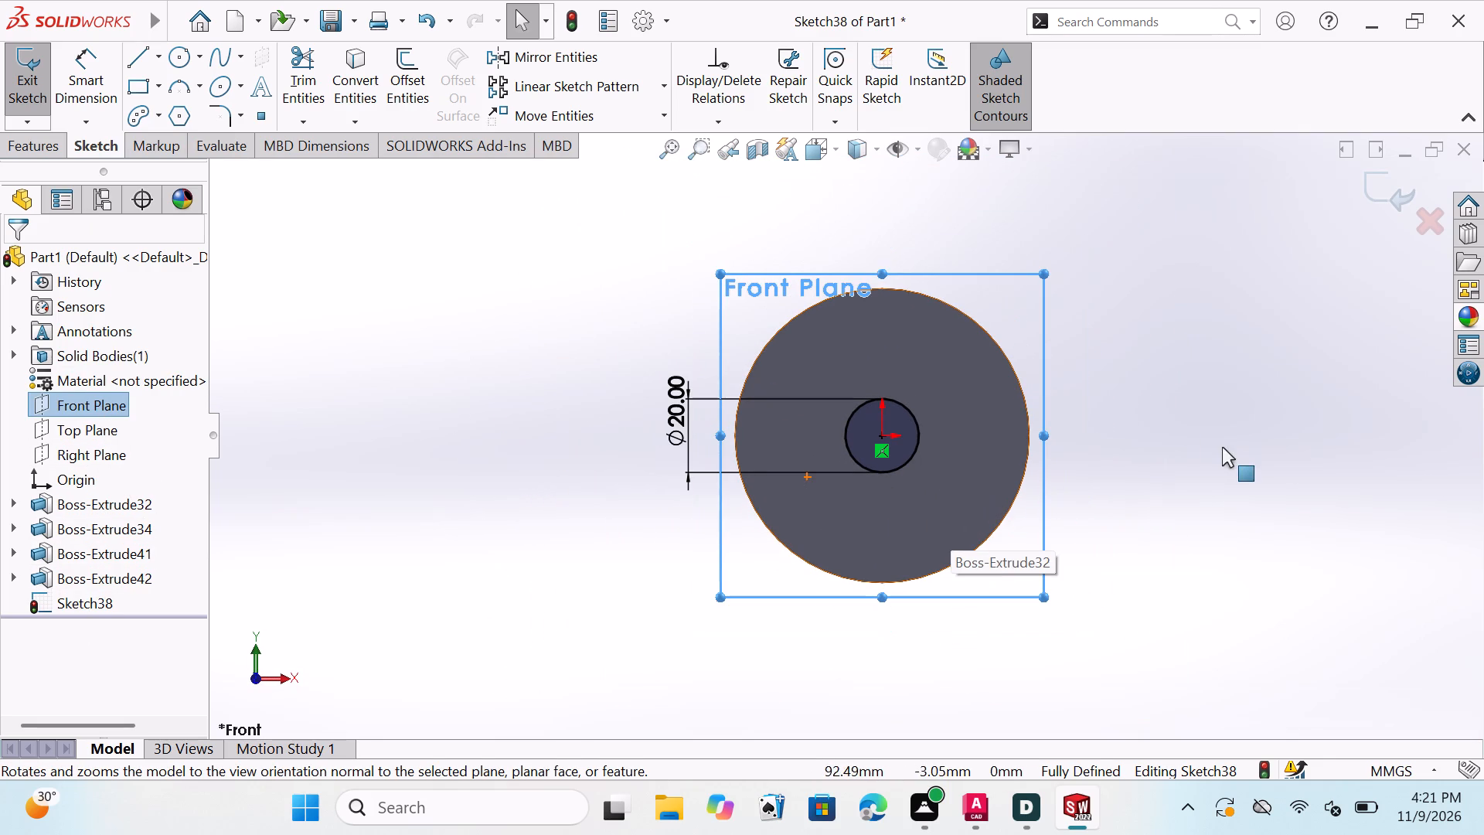
key(Escape)
key(Escape)
key(Escape)
key(Escape)
key(Escape)
key(Escape)
key(Escape)
key(Escape)
key(Escape)
key(Escape)
key(Escape)
key(Escape)
key(Escape)
key(Escape)
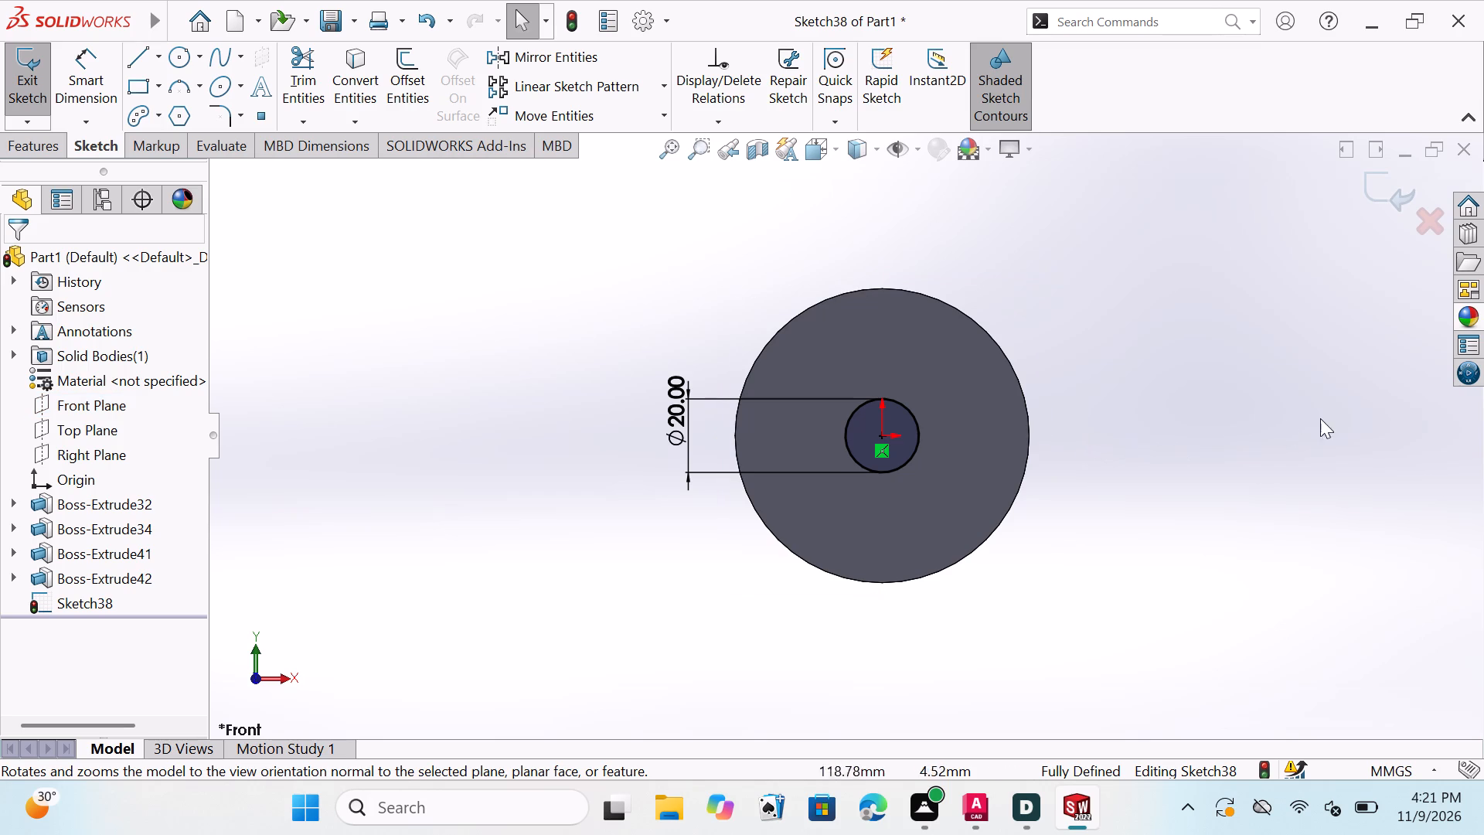
key(Escape)
key(Escape)
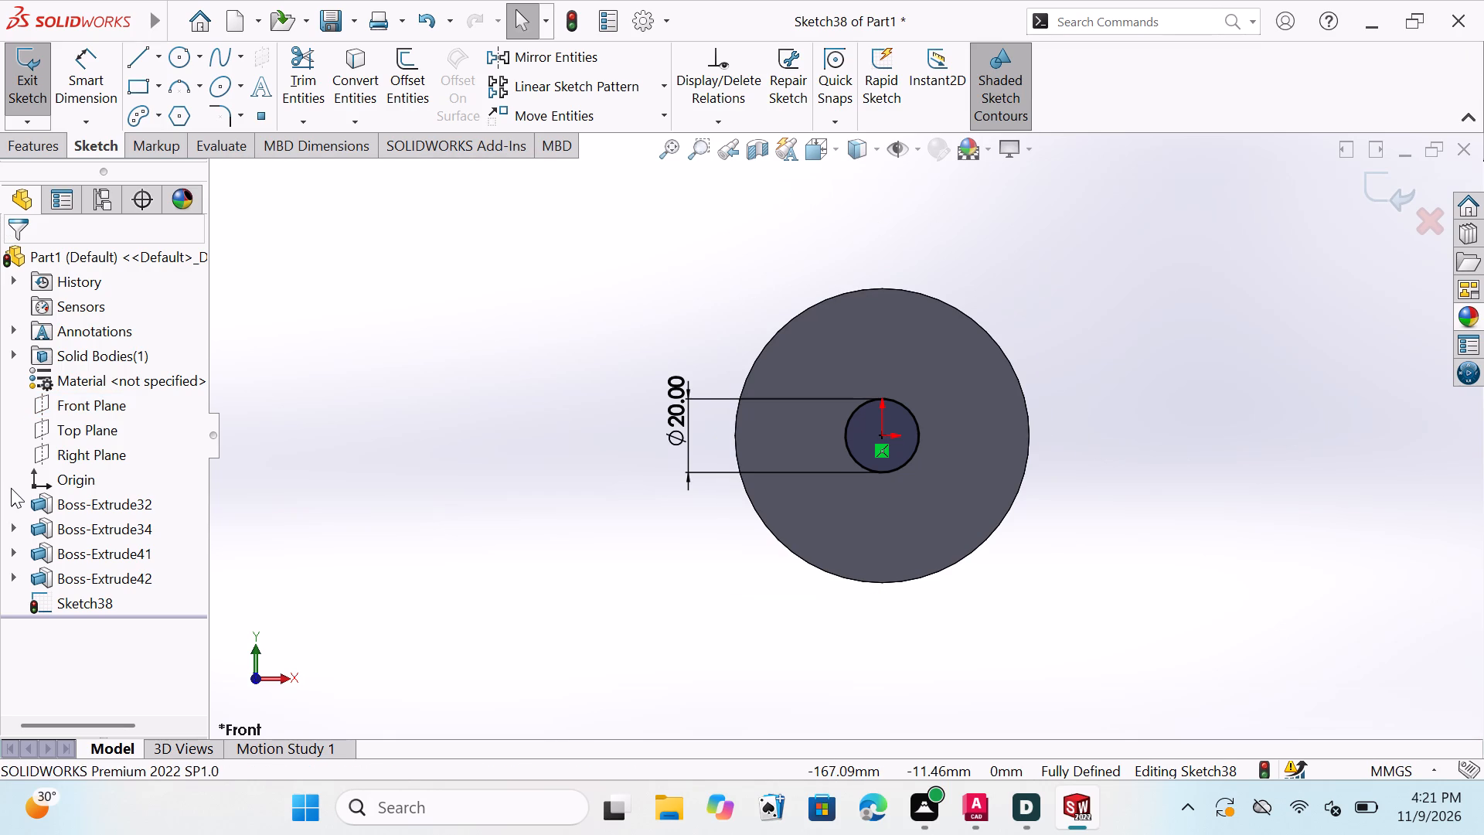
key(Escape)
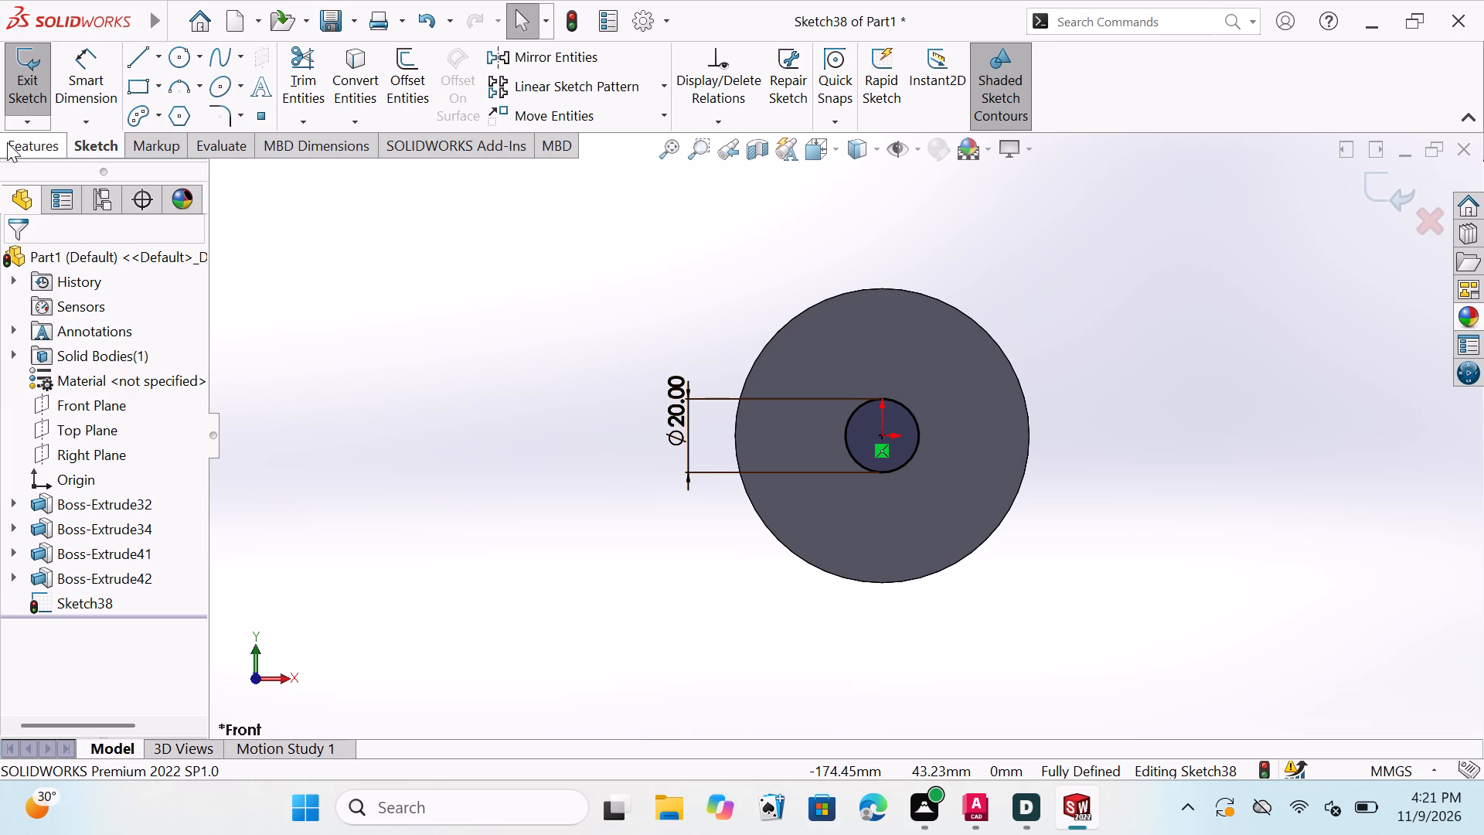
click(46, 149)
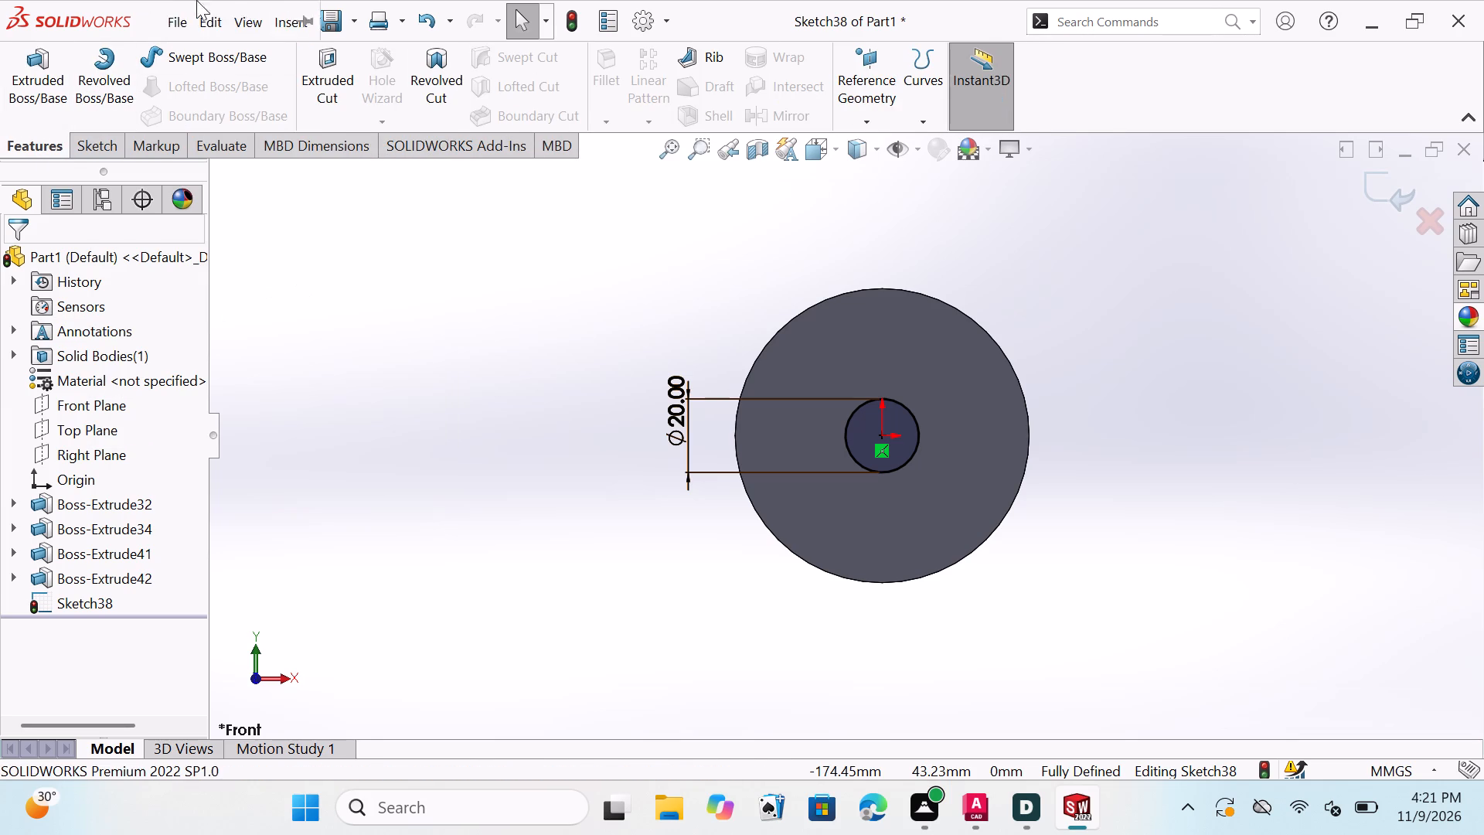
click(32, 85)
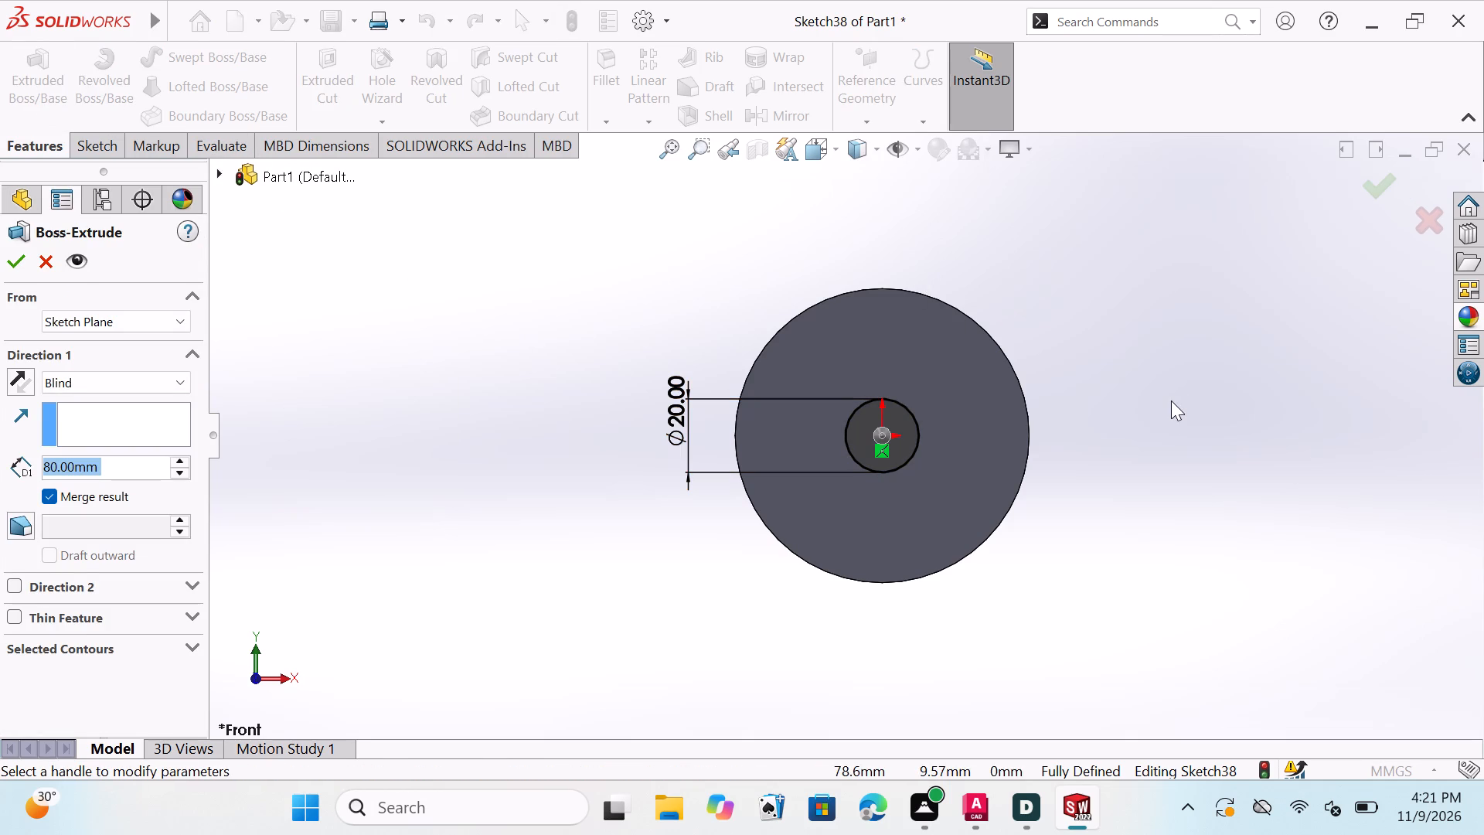
middle_drag(1171, 407, 1028, 526)
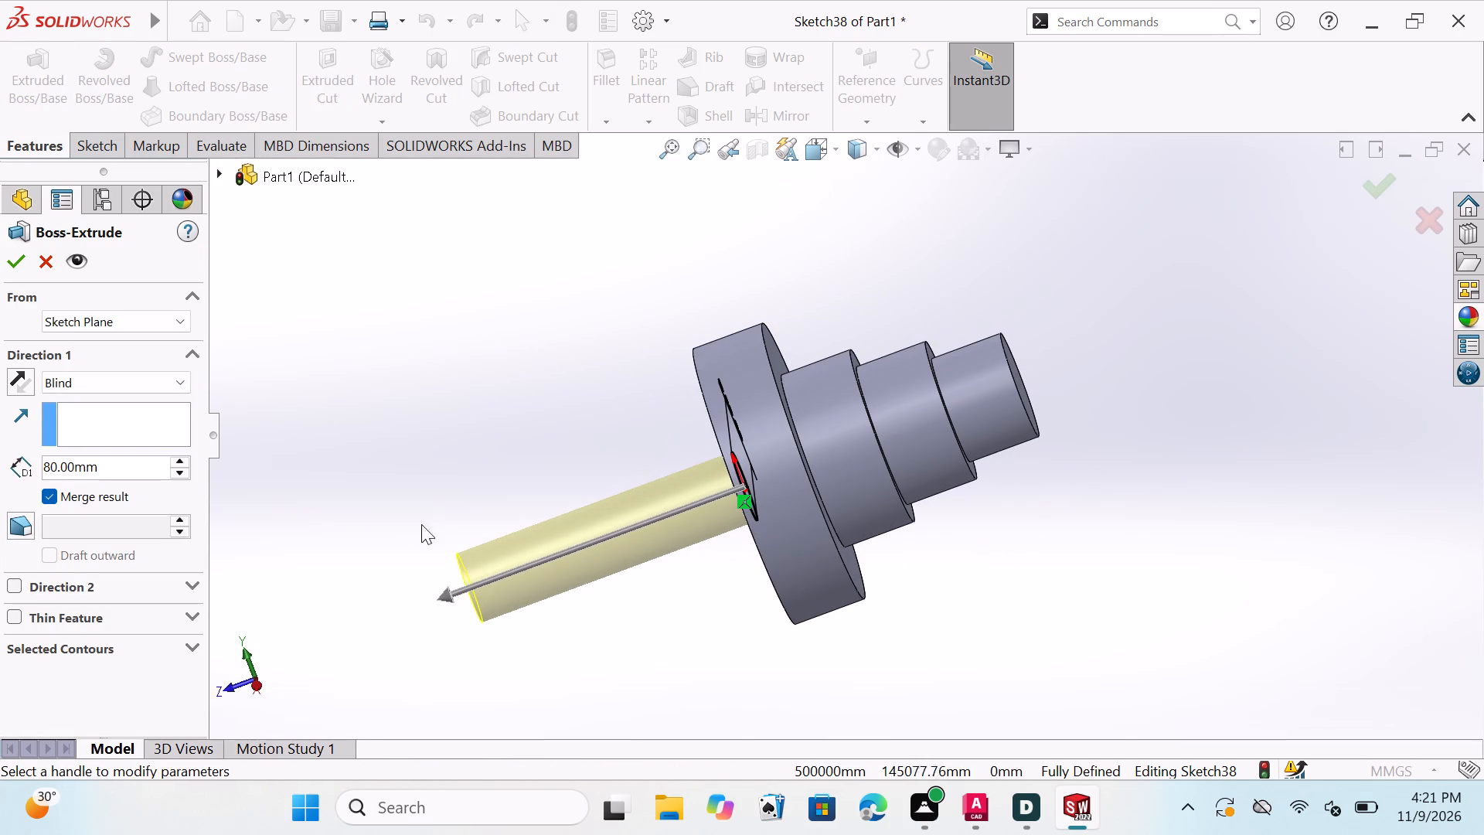
click(118, 471)
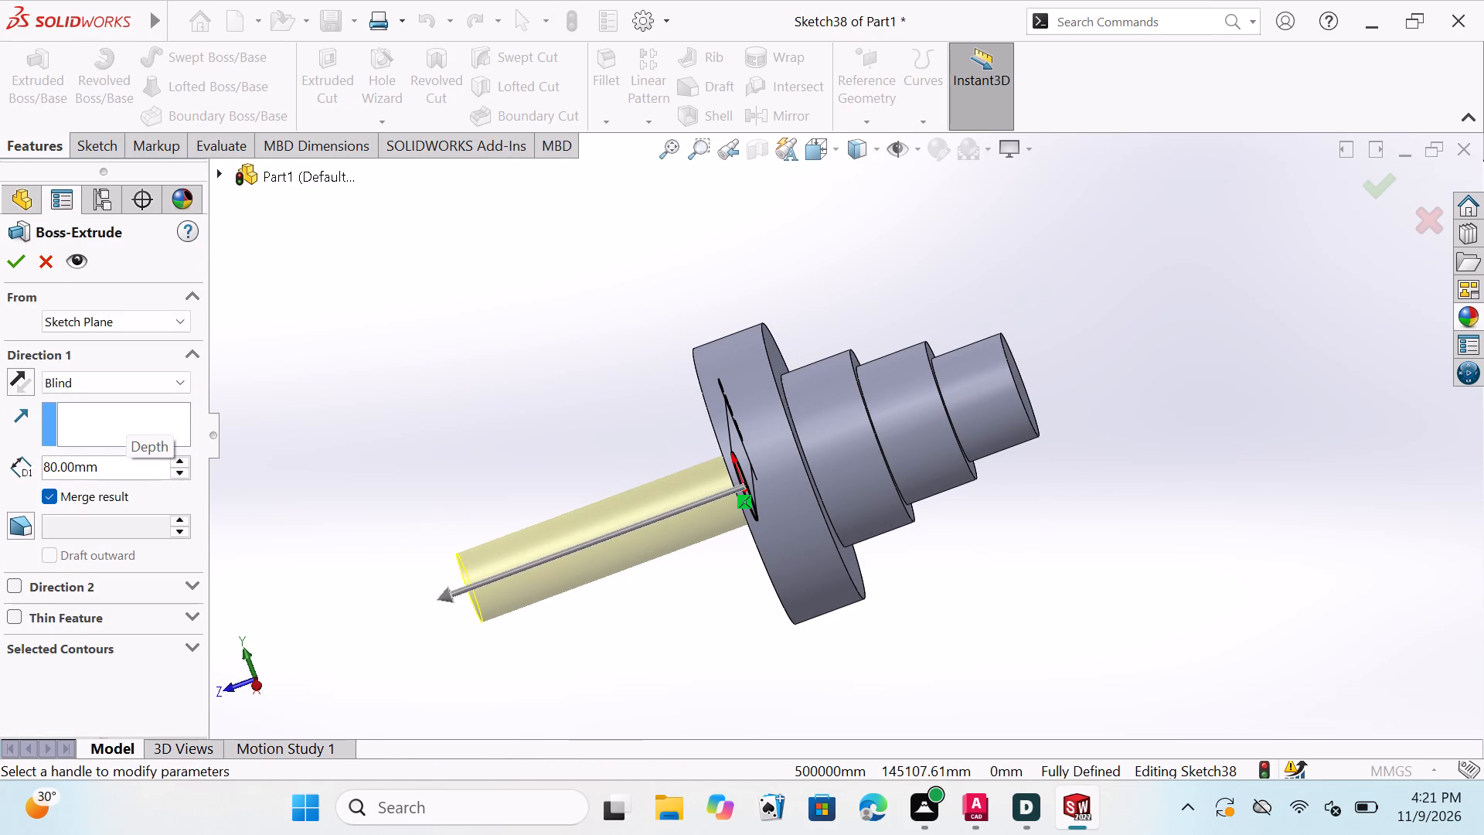
key(BackSpace)
key(BackSpace)
key(BackSpace)
key(BackSpace)
key(BackSpace)
key(BackSpace)
key(BackSpace)
key(BackSpace)
key(BackSpace)
key(BackSpace)
key(BackSpace)
key(BackSpace)
key(BackSpace)
key(BackSpace)
key(BackSpace)
key(BackSpace)
key(BackSpace)
text(100)
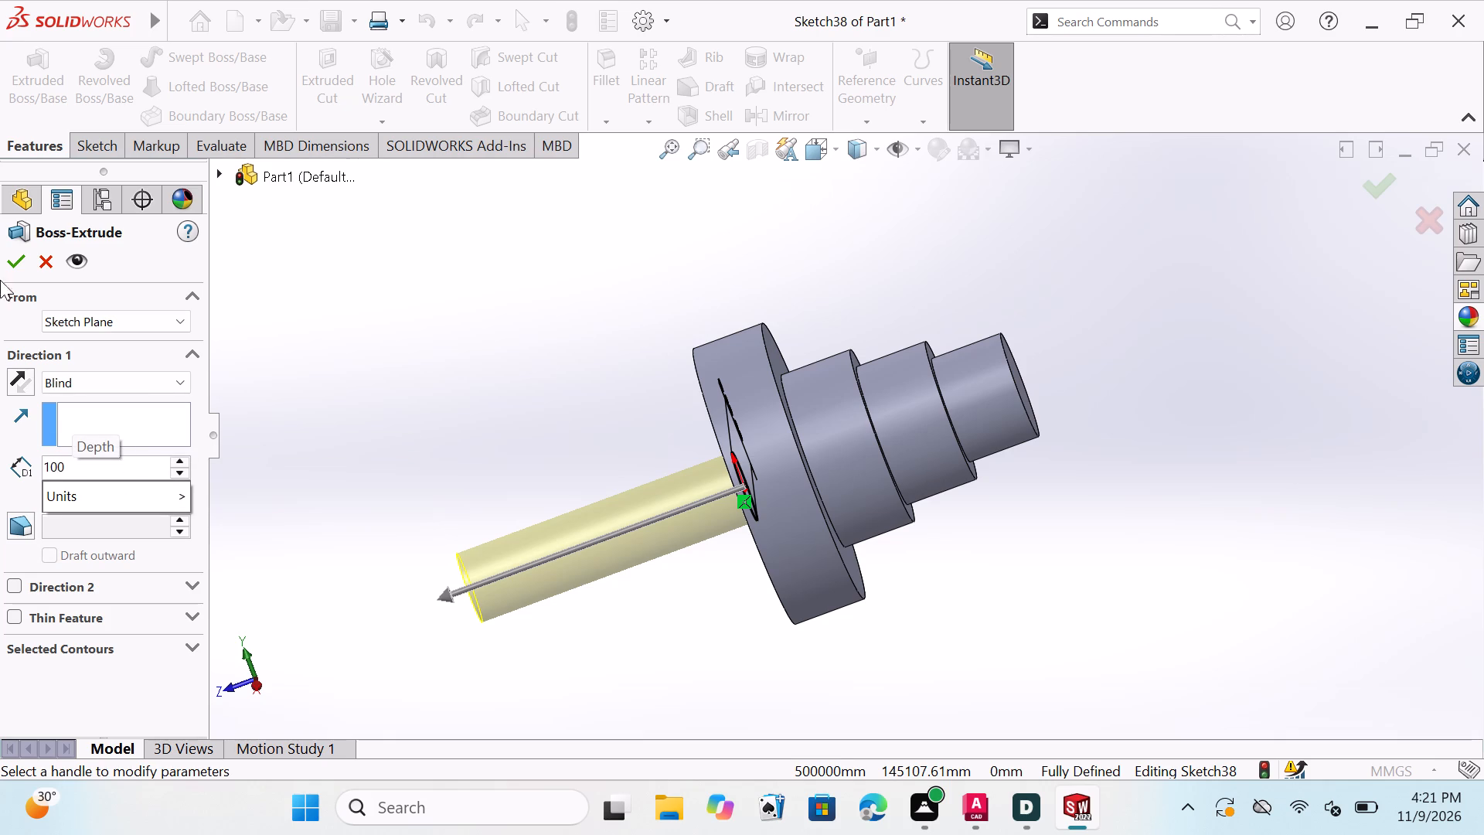
click(15, 371)
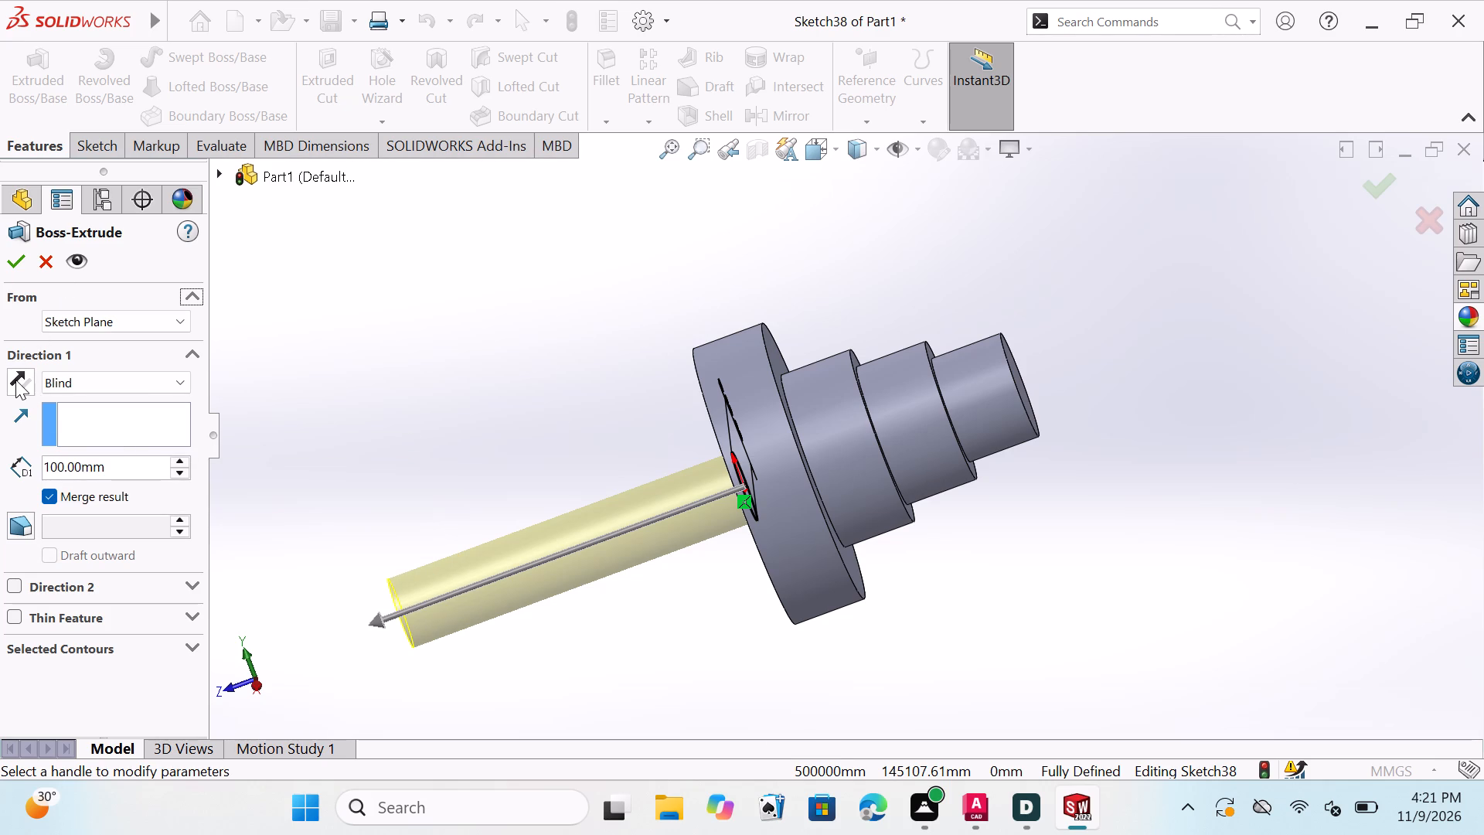
click(15, 381)
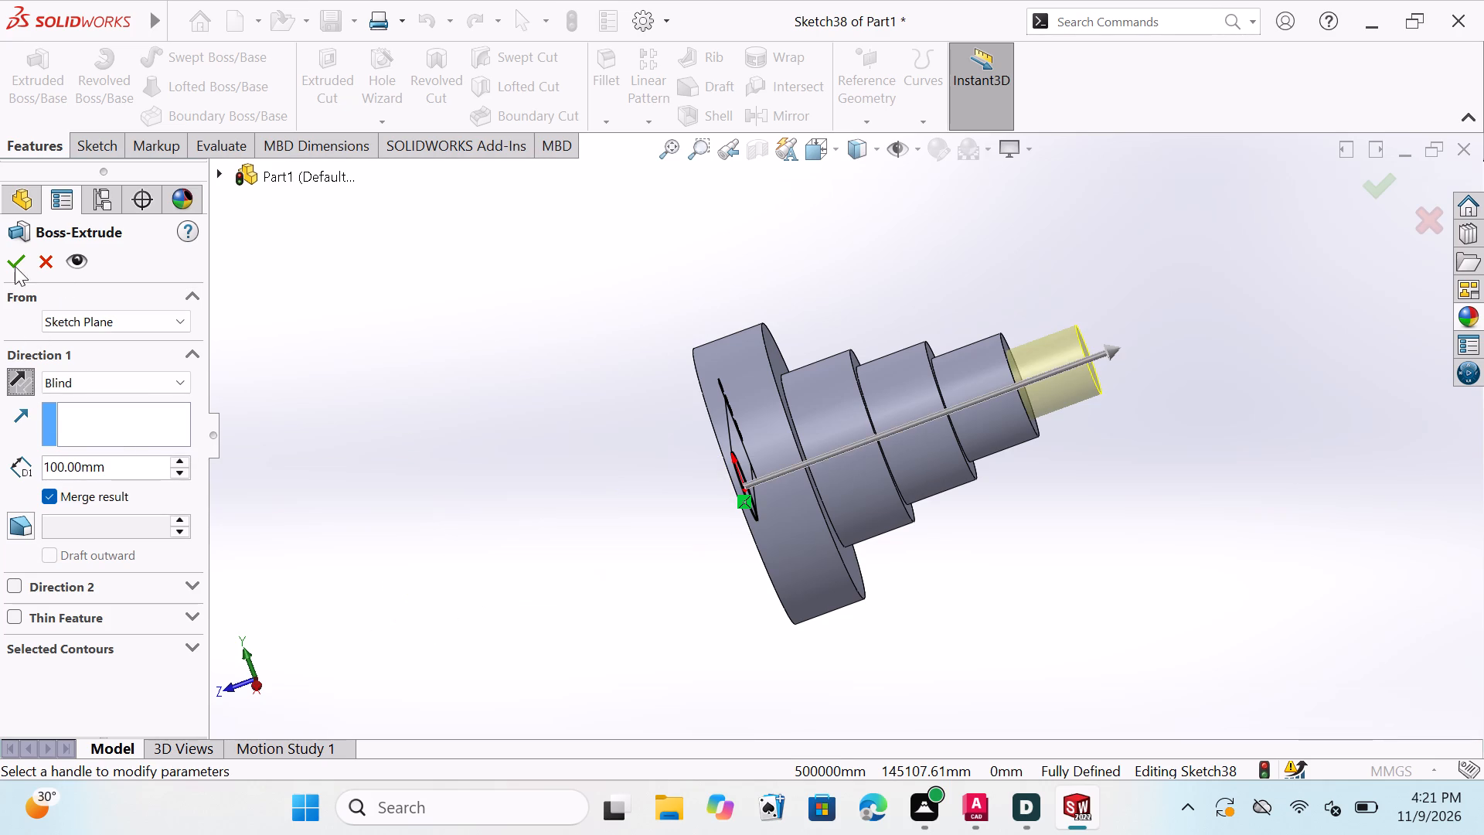
click(19, 257)
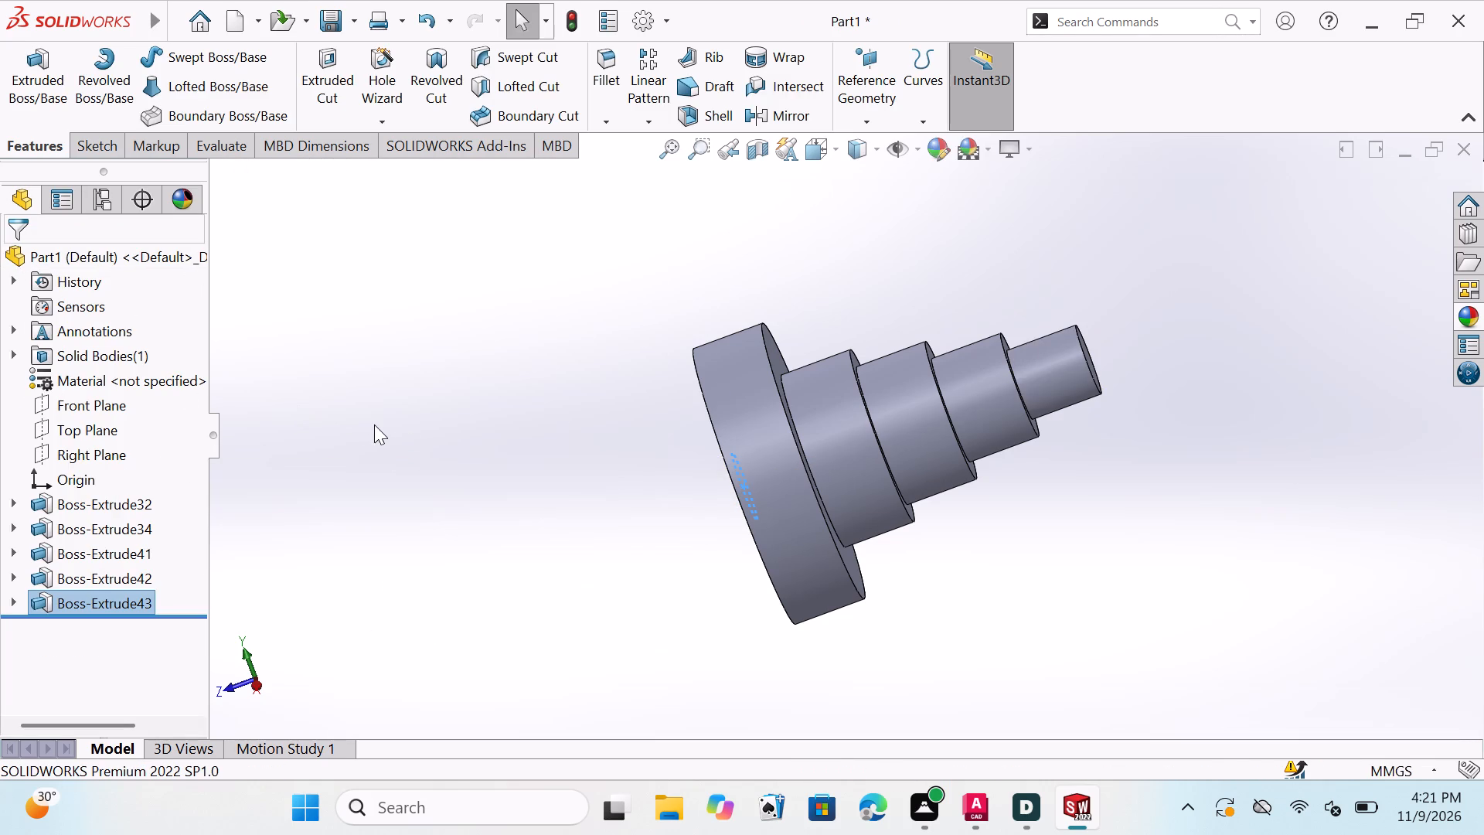
key(Escape)
key(Escape)
key(Escape)
key(Escape)
key(Escape)
key(Escape)
key(Escape)
key(Escape)
key(Escape)
key(Escape)
key(Escape)
key(Escape)
key(Escape)
key(Escape)
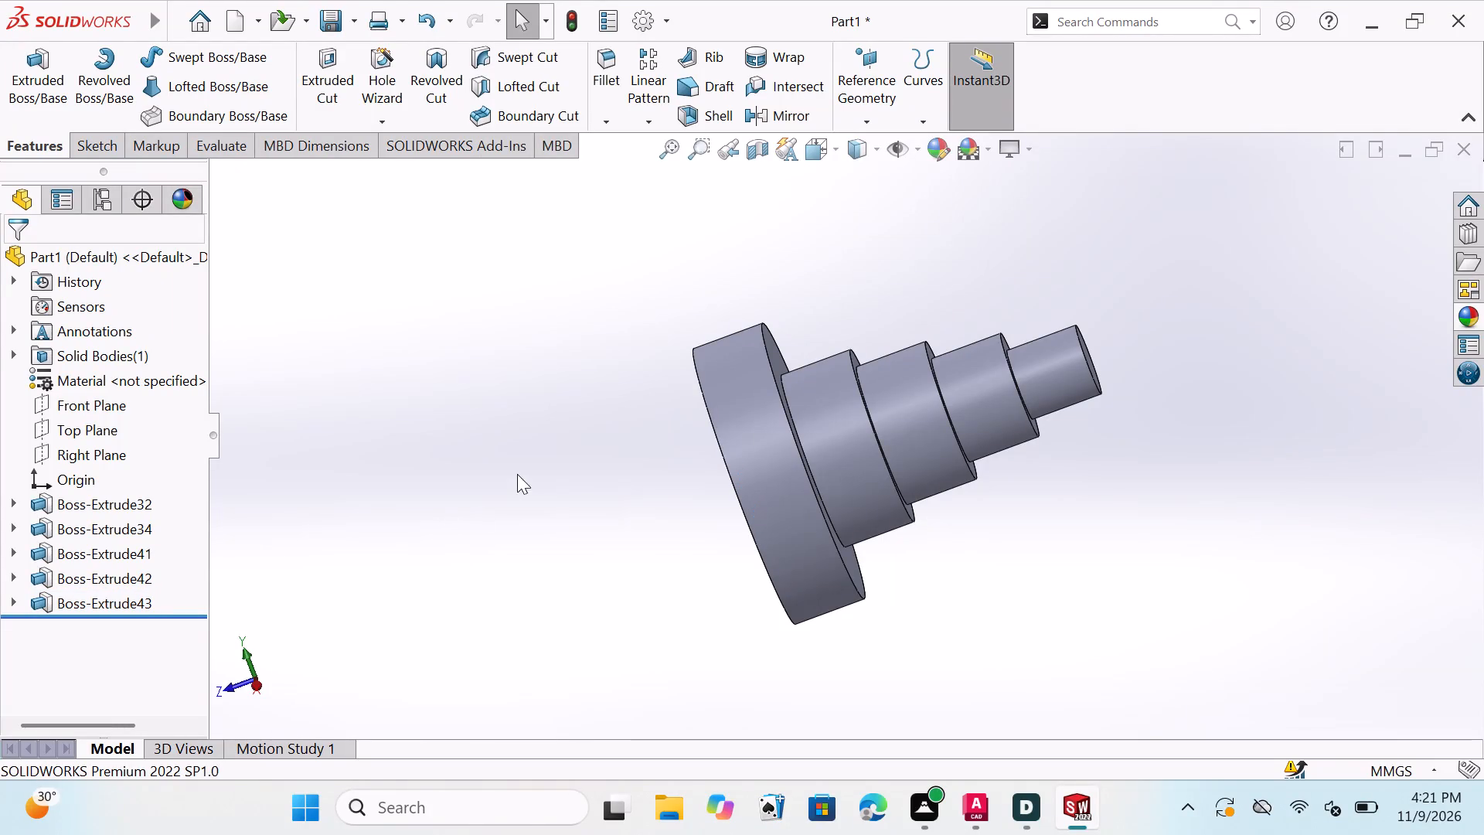
middle_click(594, 457)
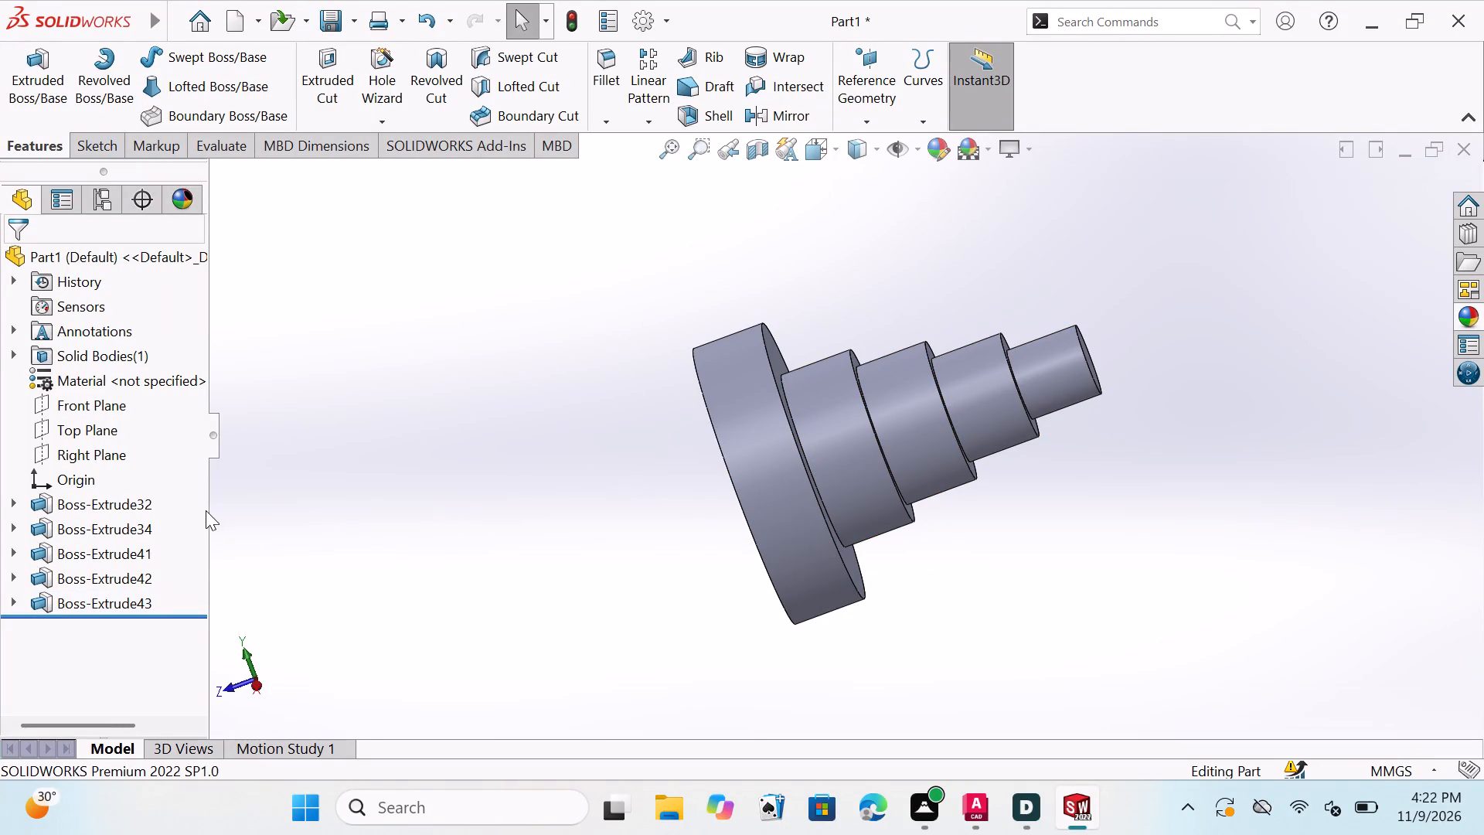
key(Escape)
key(Escape)
key(Escape)
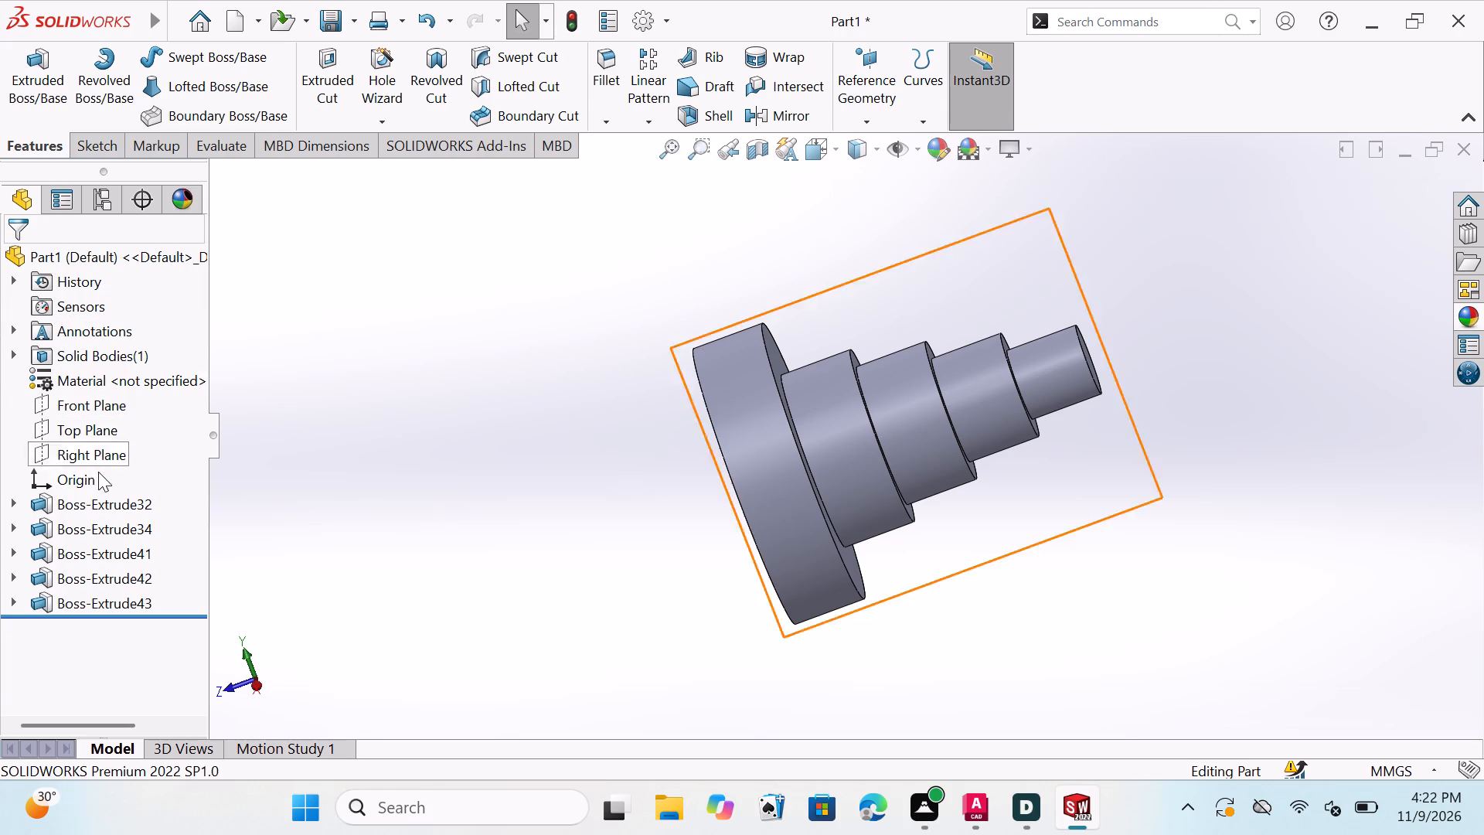
key(Escape)
key(Escape)
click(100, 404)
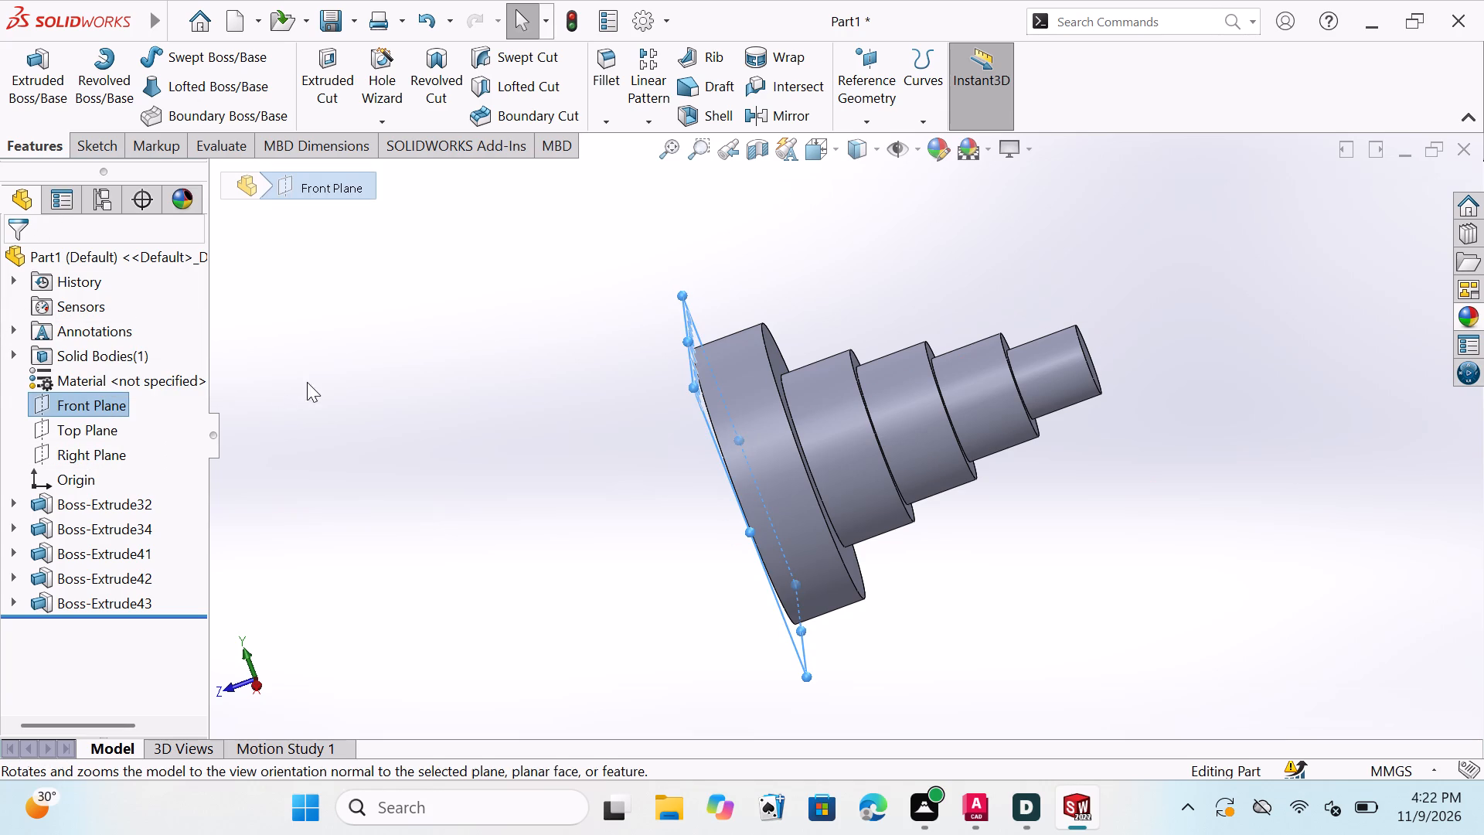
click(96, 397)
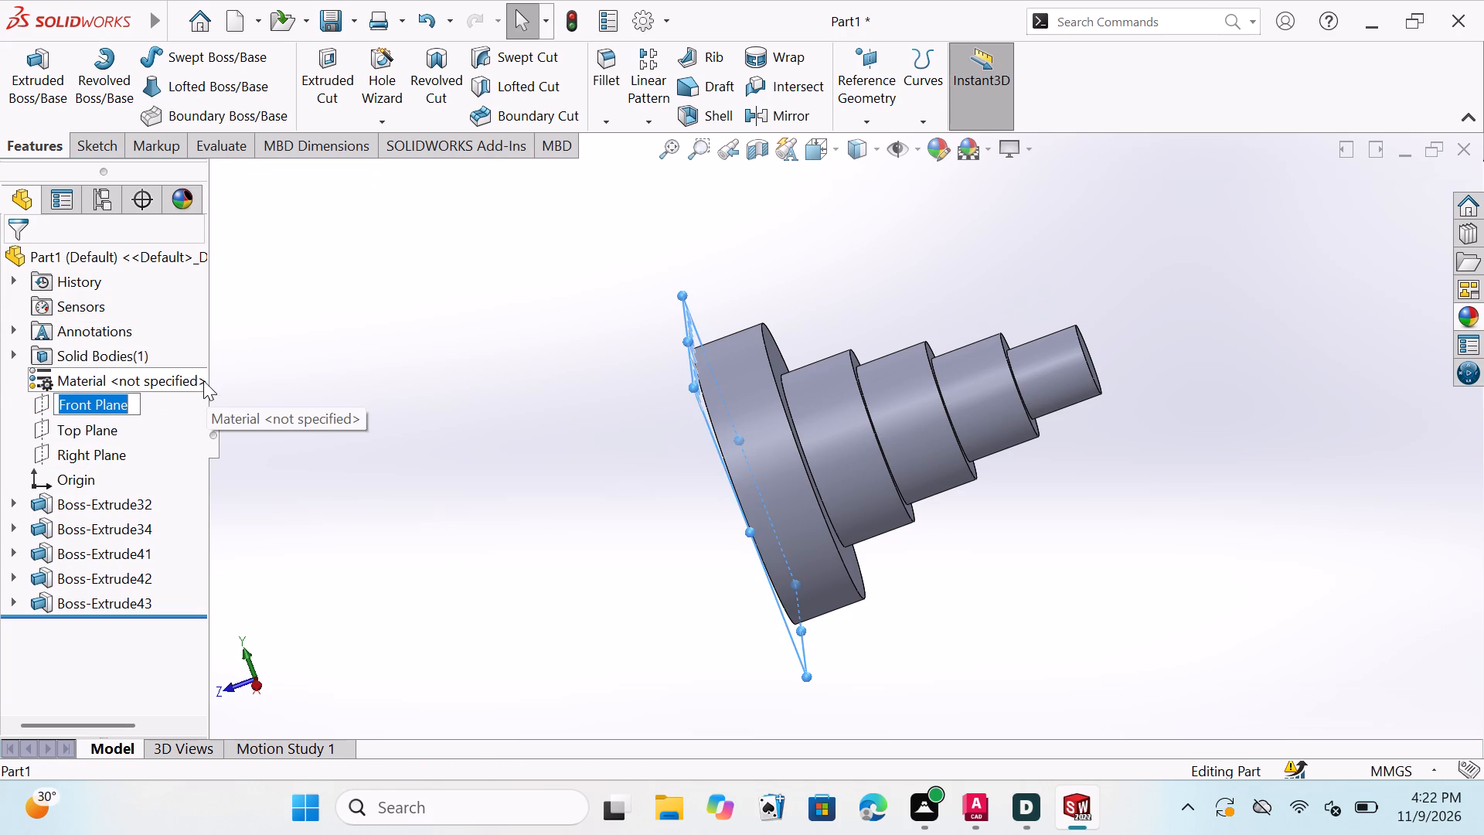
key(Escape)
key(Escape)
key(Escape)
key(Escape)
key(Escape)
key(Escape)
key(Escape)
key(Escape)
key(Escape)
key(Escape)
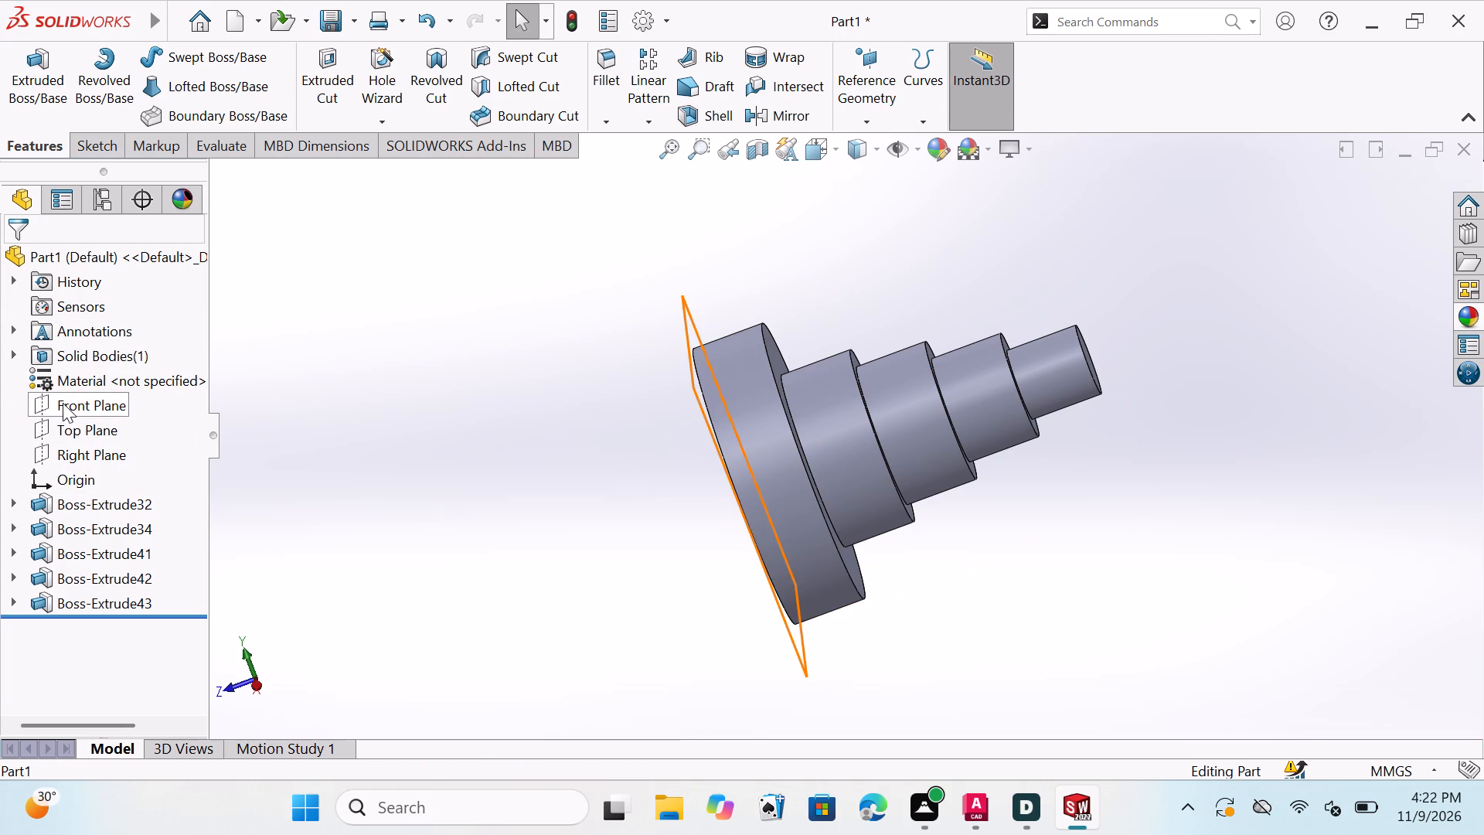
Sketch a circle about 21.9 mm in radius on the shaft's large flat end face, centered on the origin.
click(63, 403)
click(47, 398)
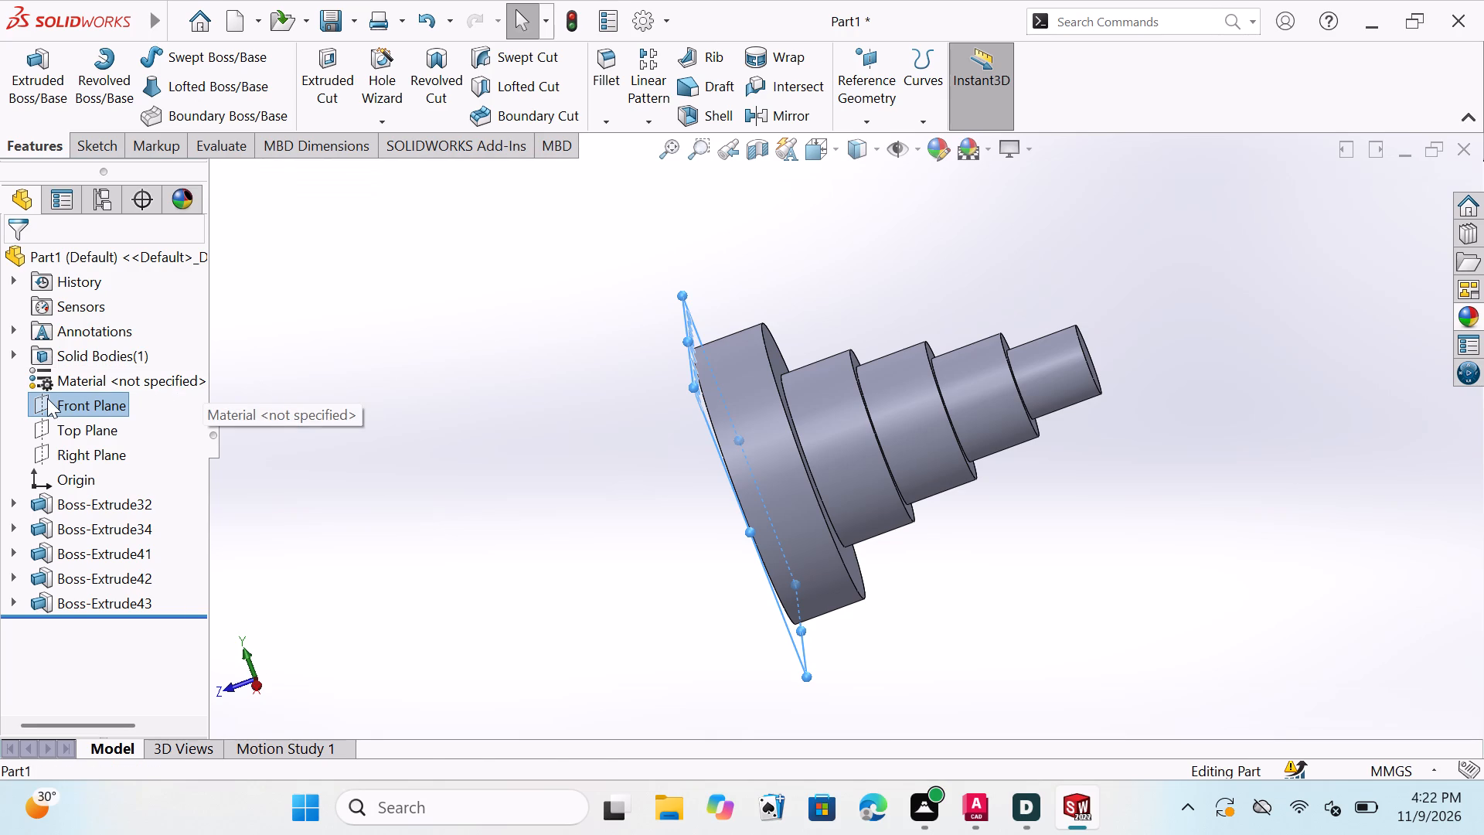
click(161, 375)
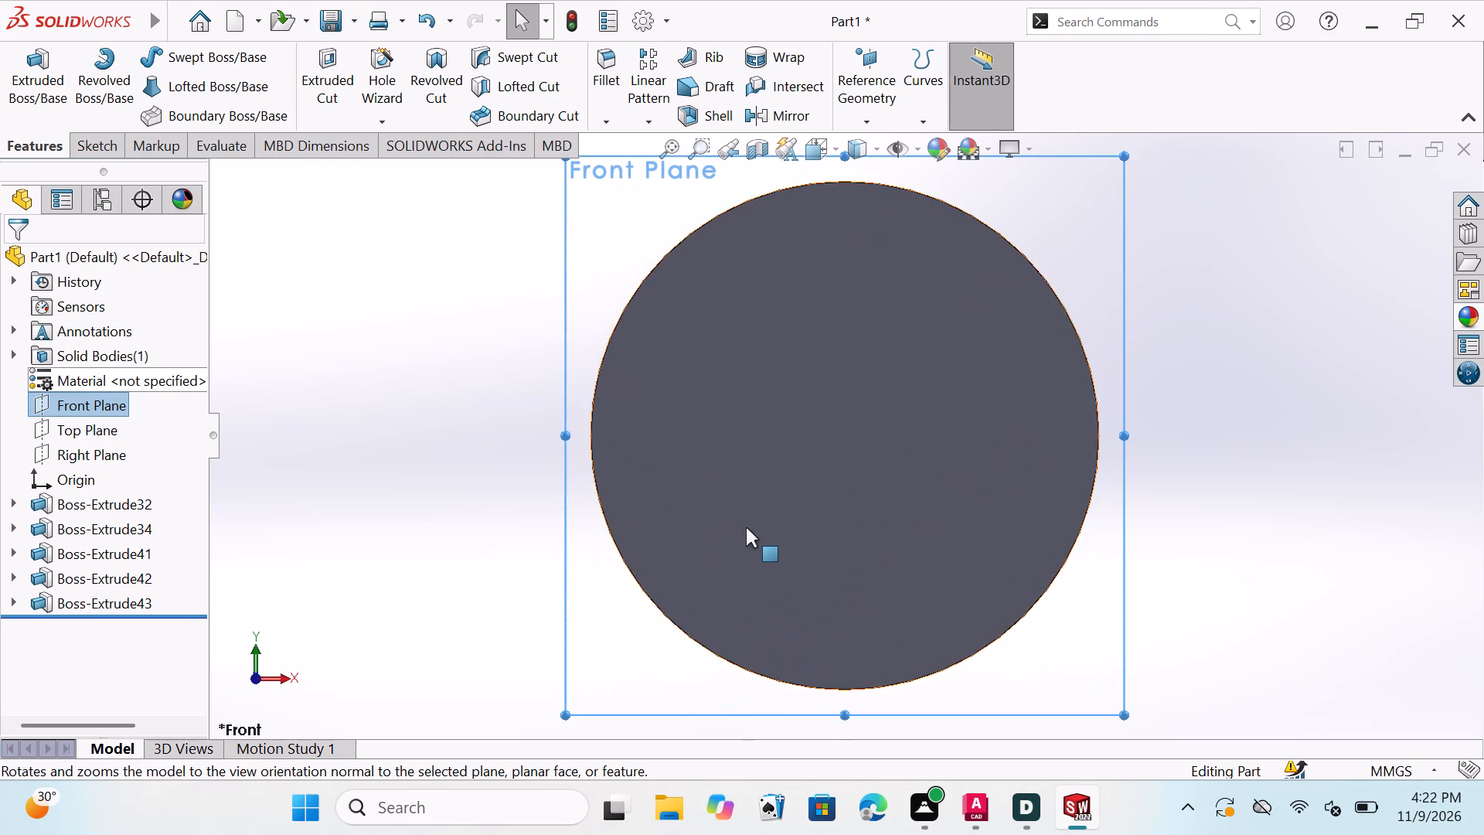
scroll(747, 528, up, 2)
scroll(739, 535, down, 2)
scroll(736, 560, up, 2)
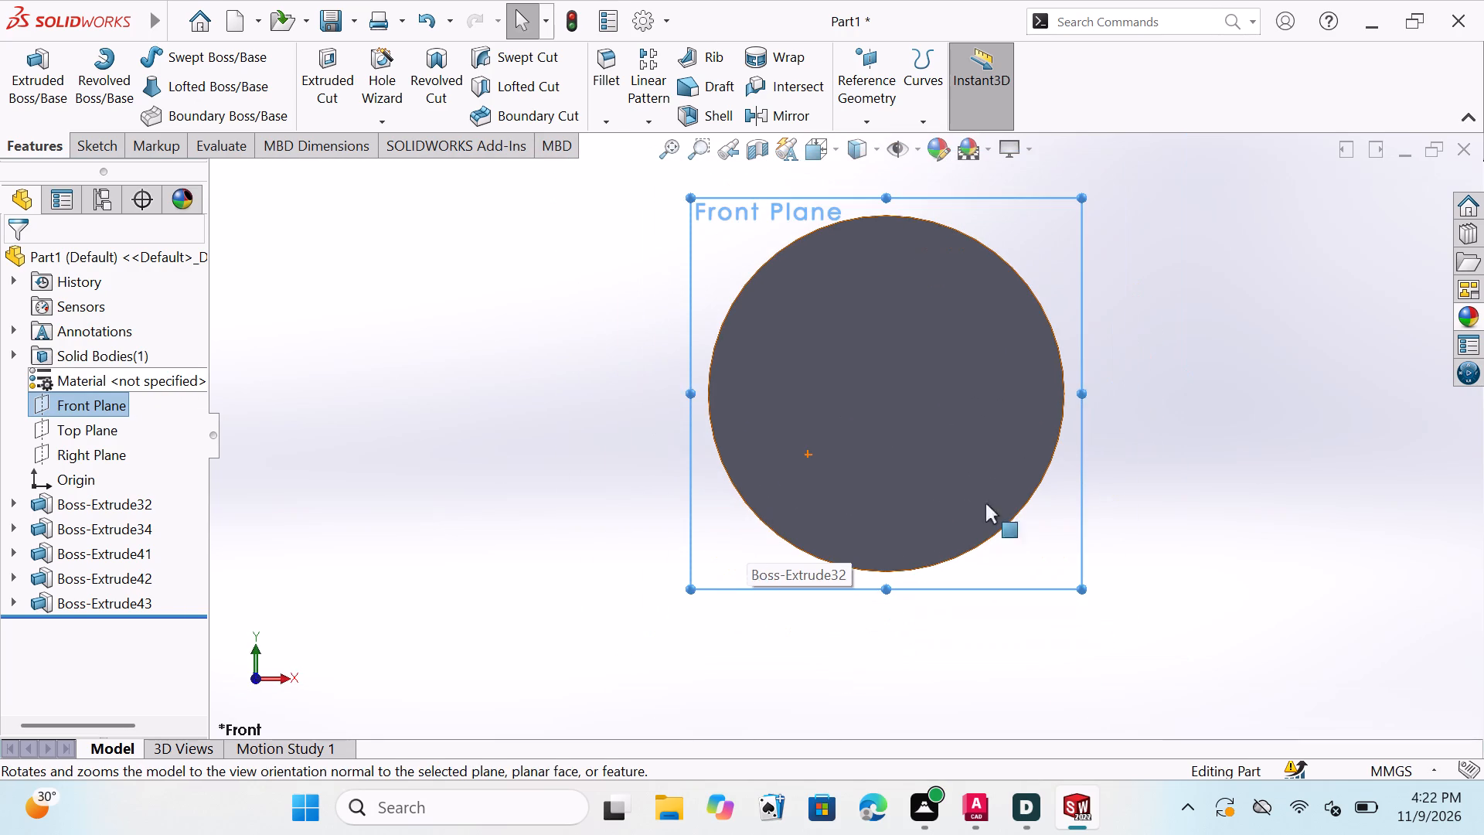
key(Escape)
key(Escape)
key(Escape)
key(Escape)
key(Escape)
key(Escape)
key(Escape)
key(Escape)
key(Escape)
key(Escape)
key(Escape)
key(Escape)
key(Escape)
key(Escape)
key(Escape)
key(Escape)
key(Escape)
key(Escape)
key(Escape)
key(Escape)
scroll(675, 404, up, 1)
scroll(1007, 434, down, 1)
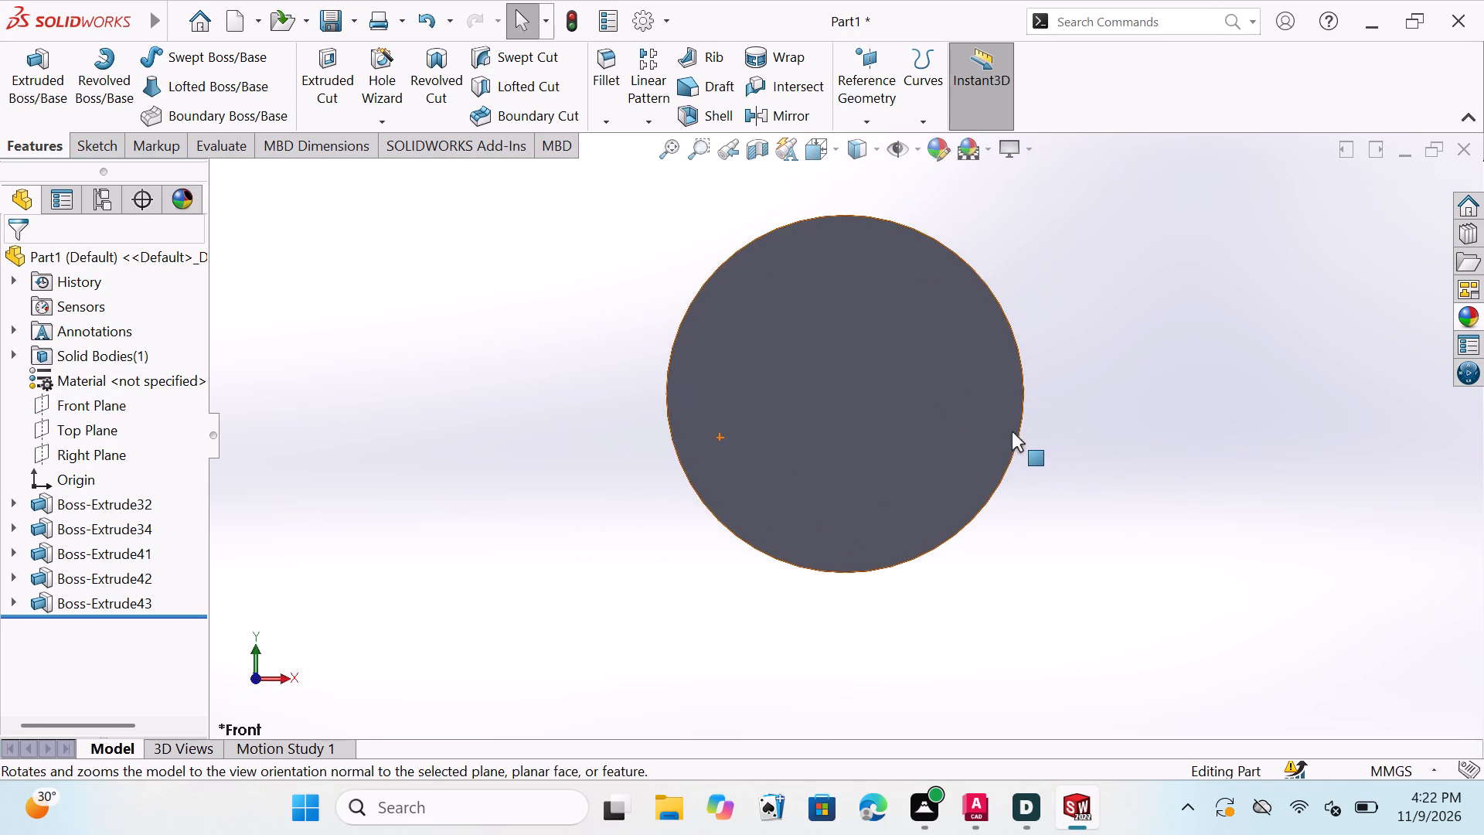
scroll(994, 416, up, 1)
key(Escape)
key(Escape)
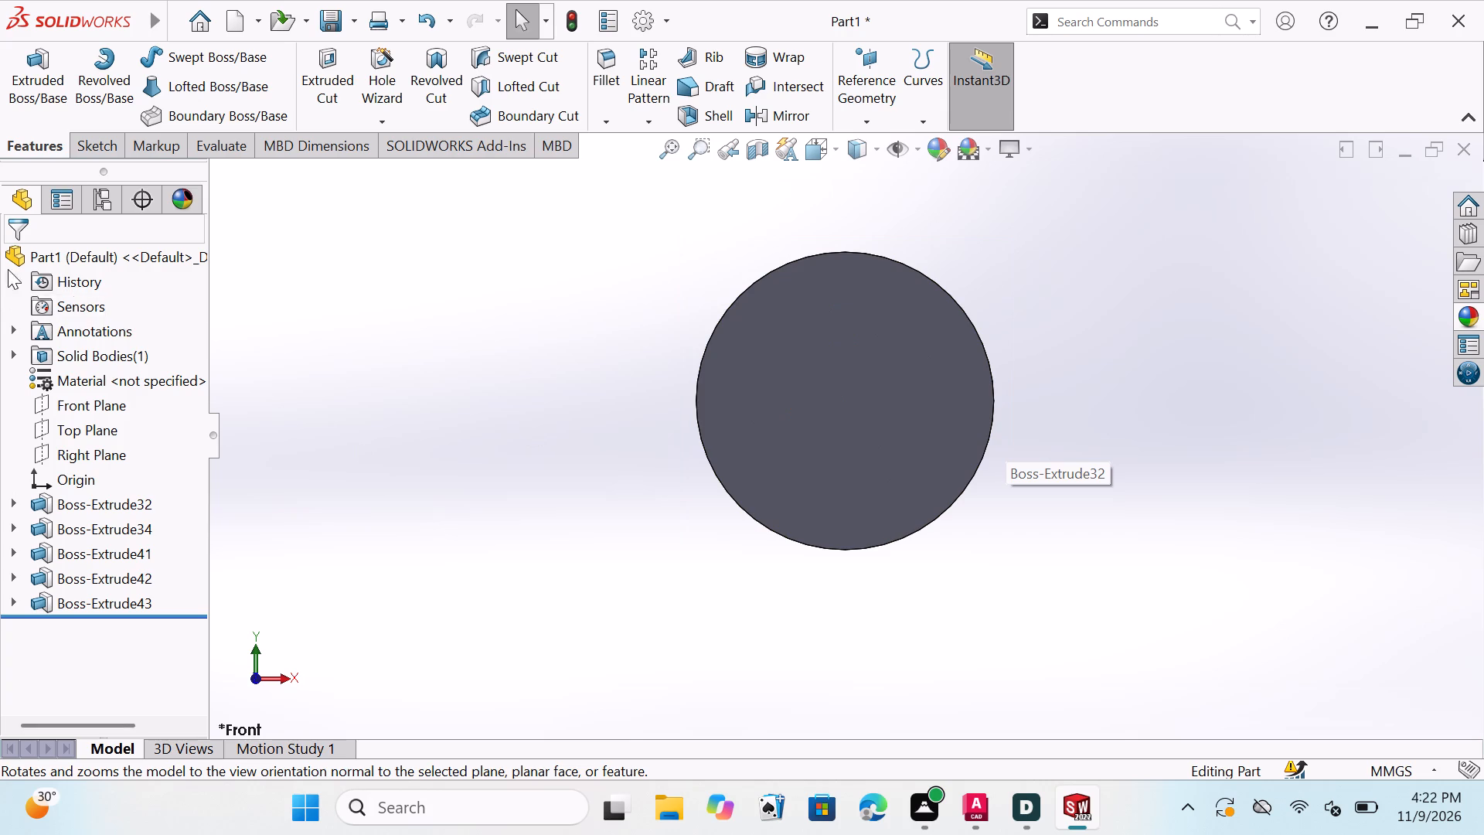
click(92, 139)
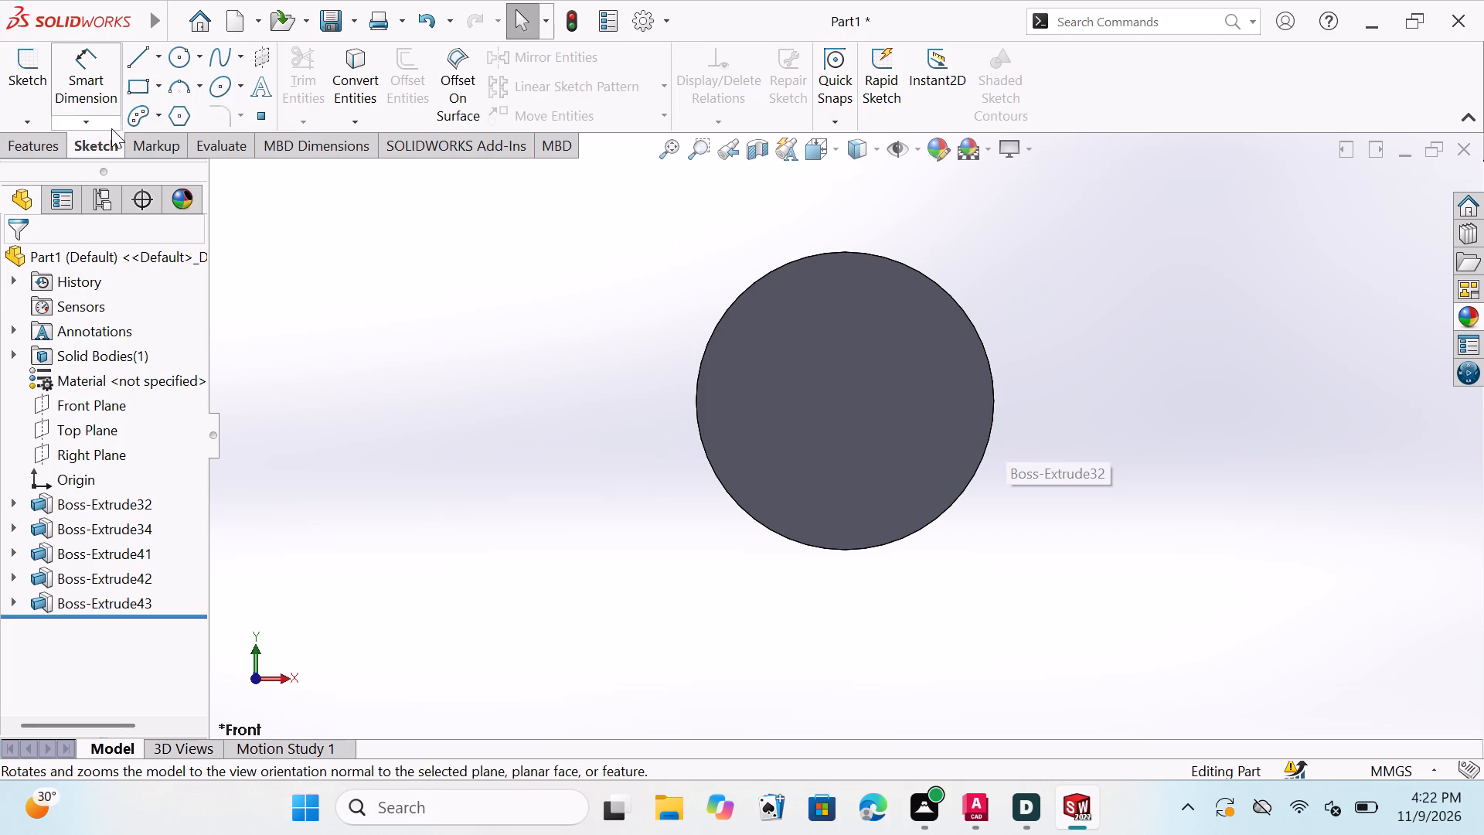
click(179, 48)
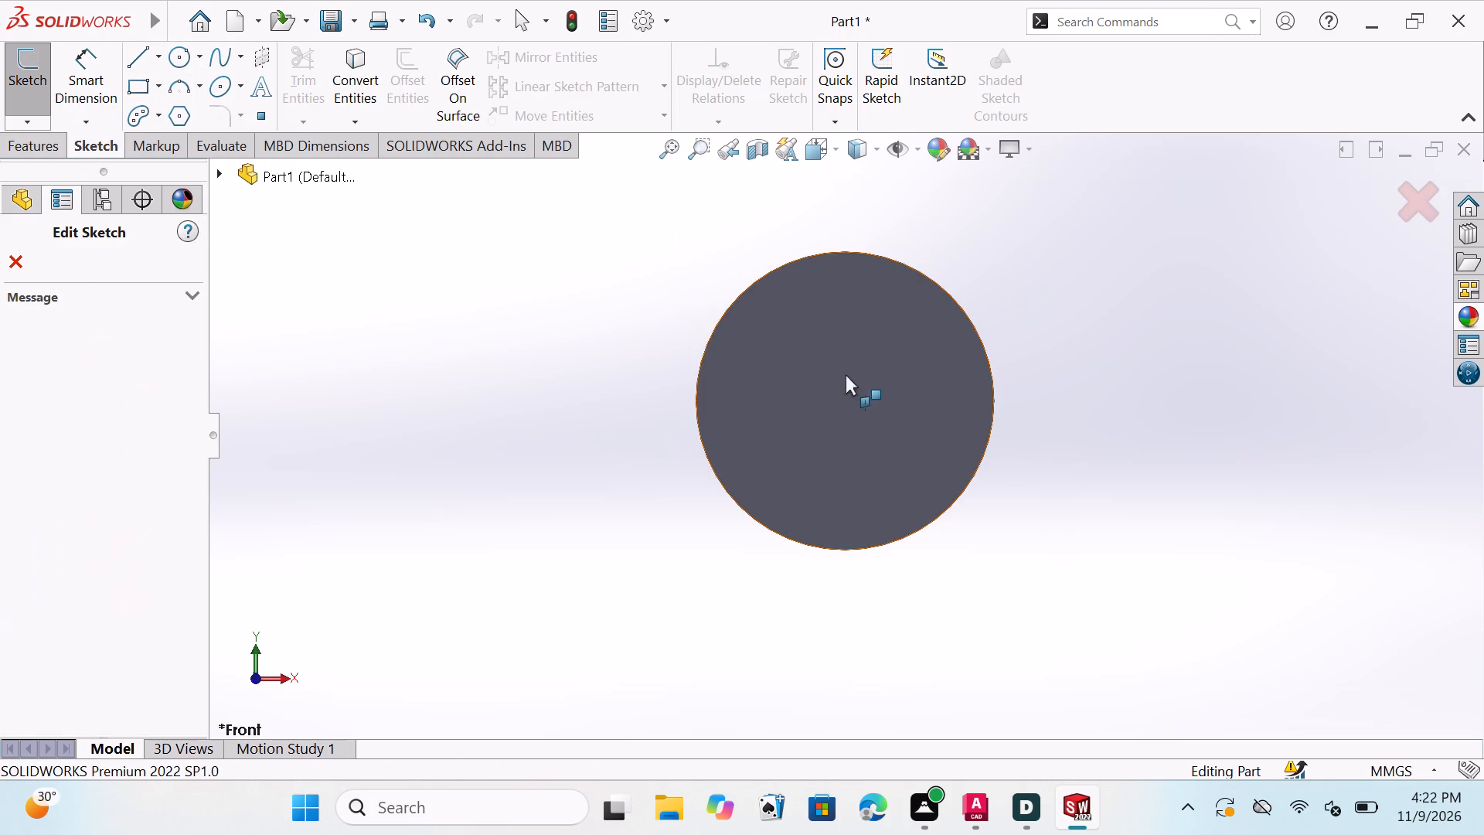
click(866, 386)
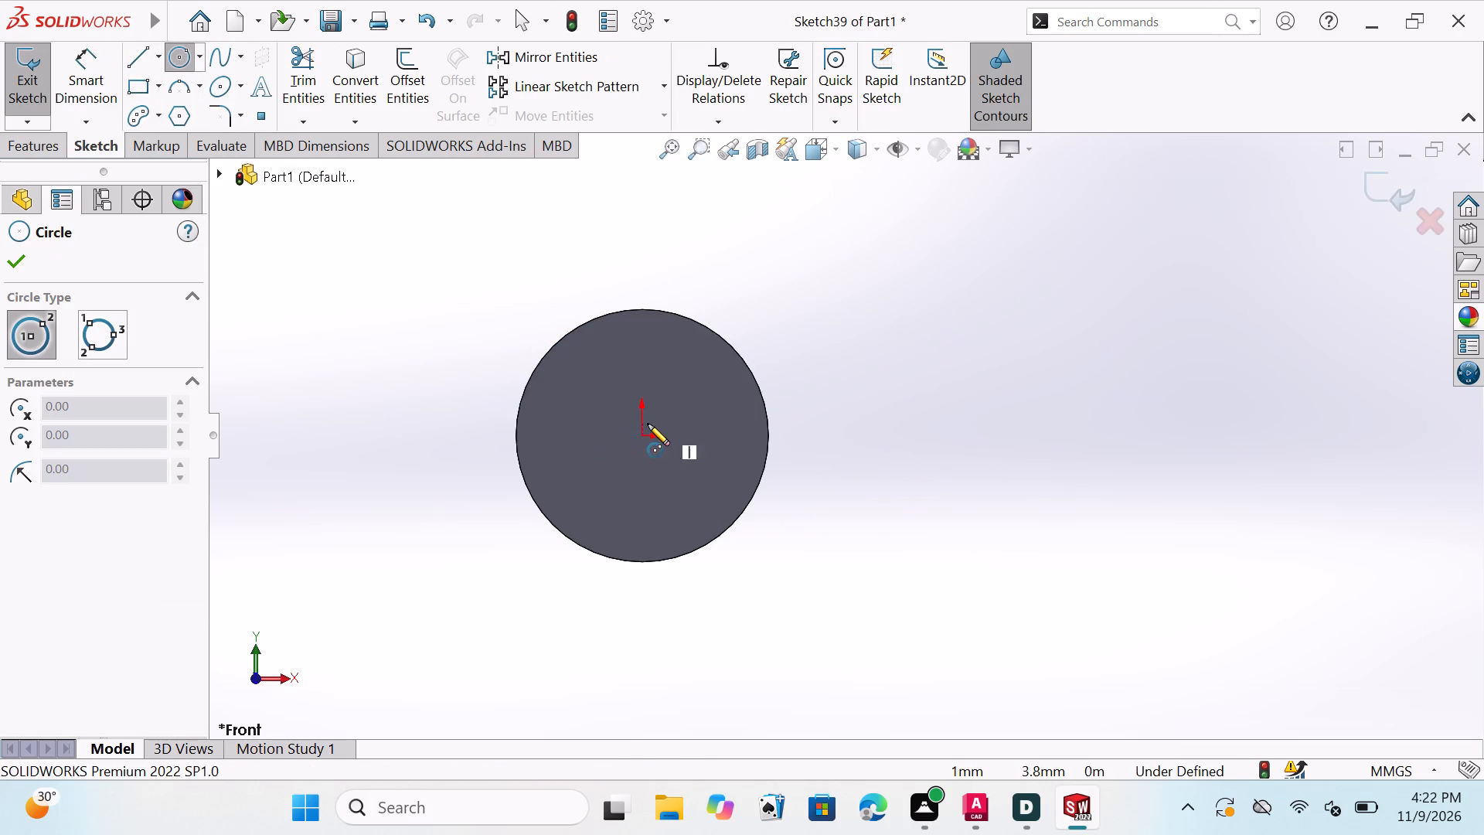
scroll(639, 432, down, 1)
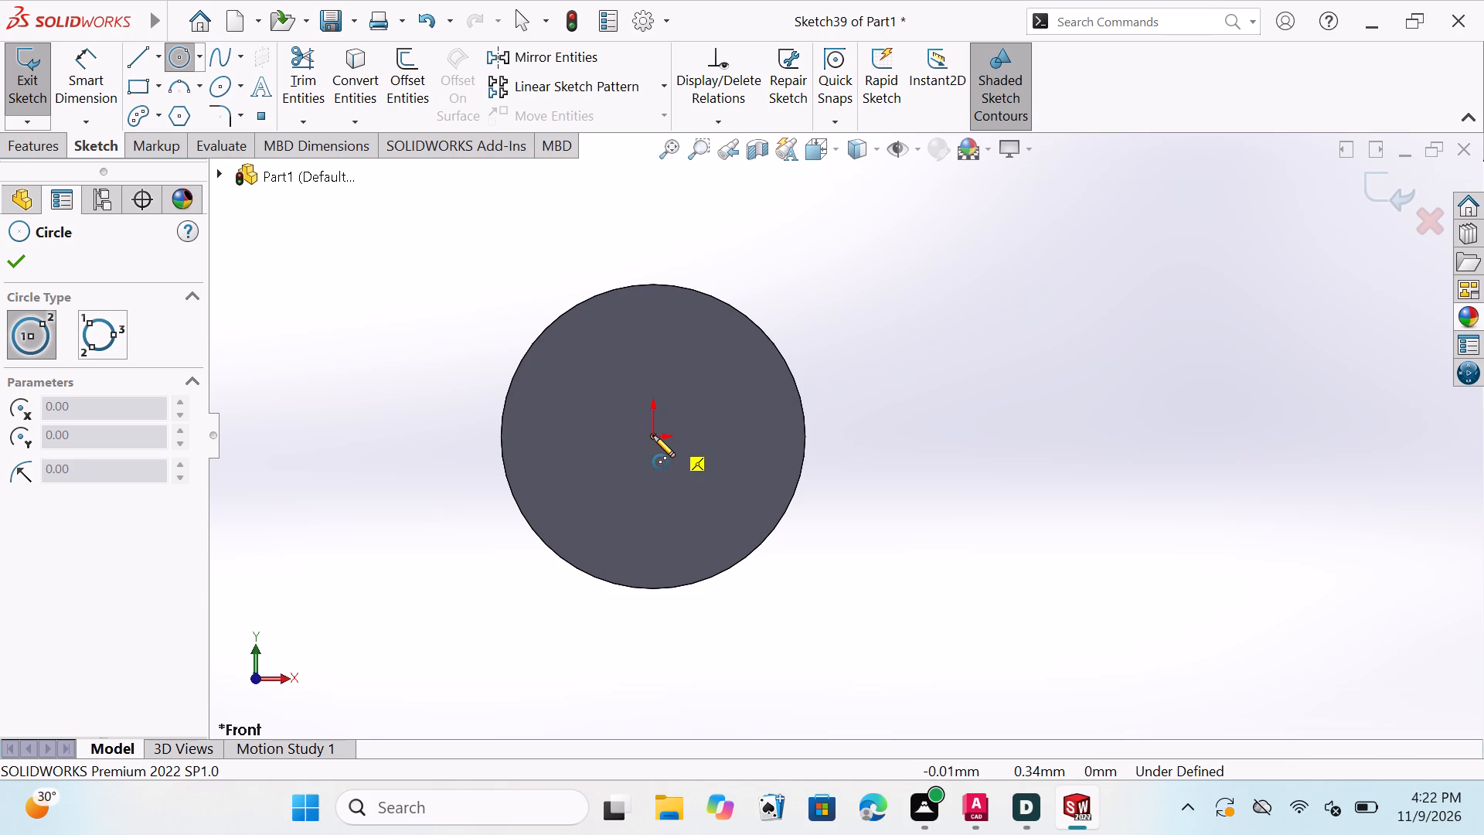
click(653, 435)
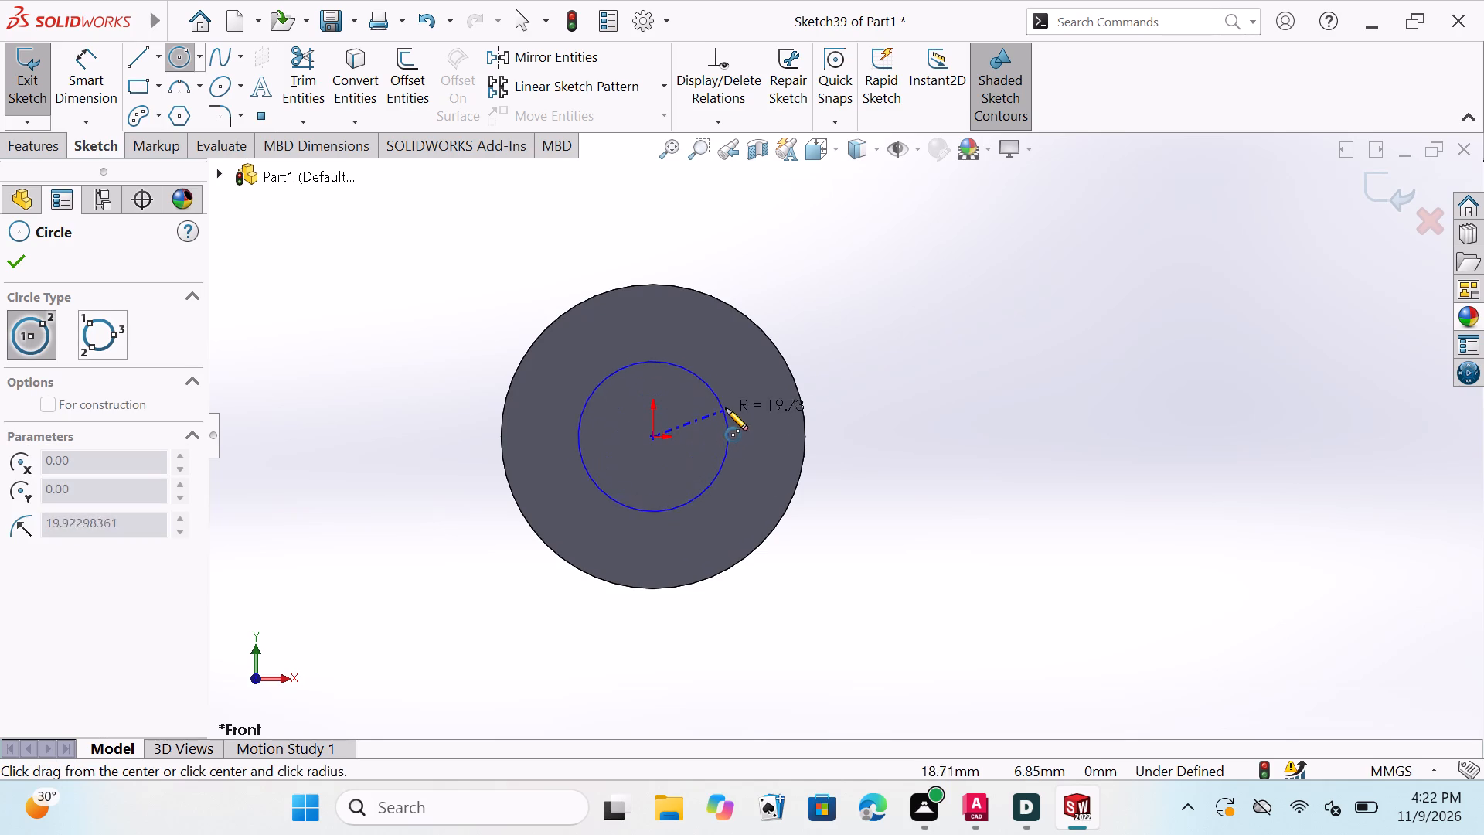
double_click(730, 406)
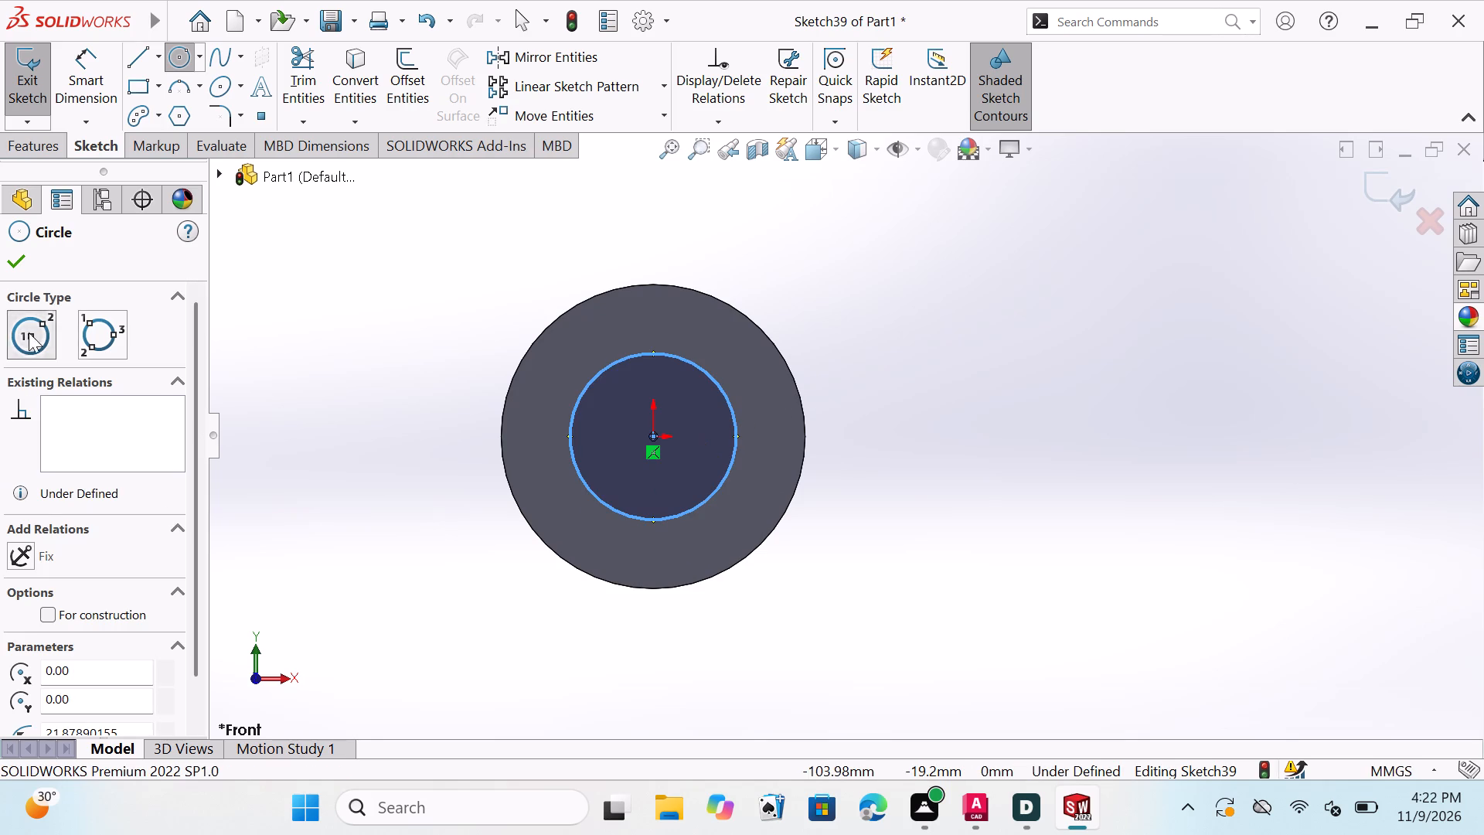
double_click(8, 261)
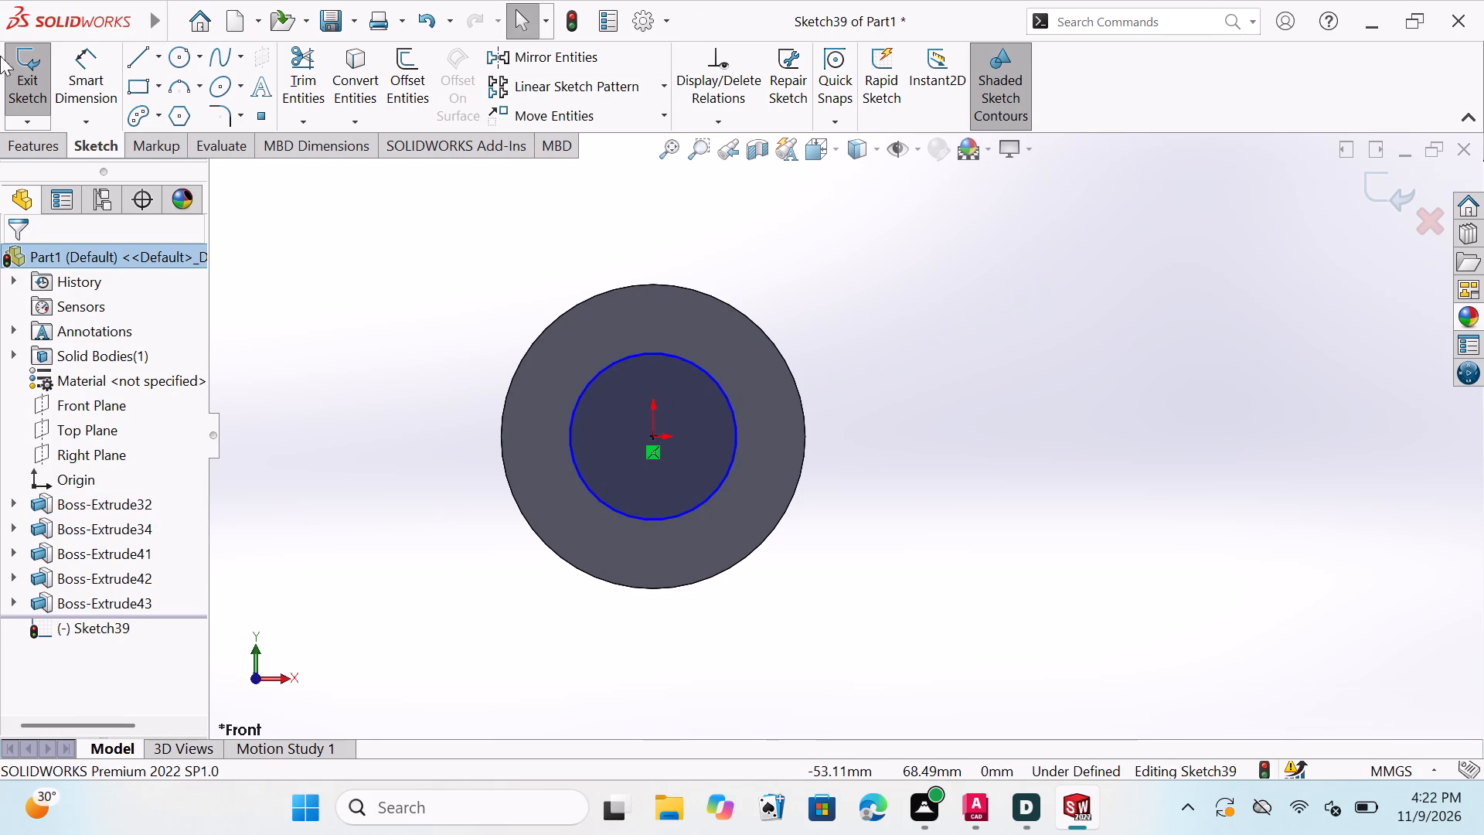
Dimension the sketched circle on the shaft's large flat end face to a diameter of 10 mm.
click(83, 75)
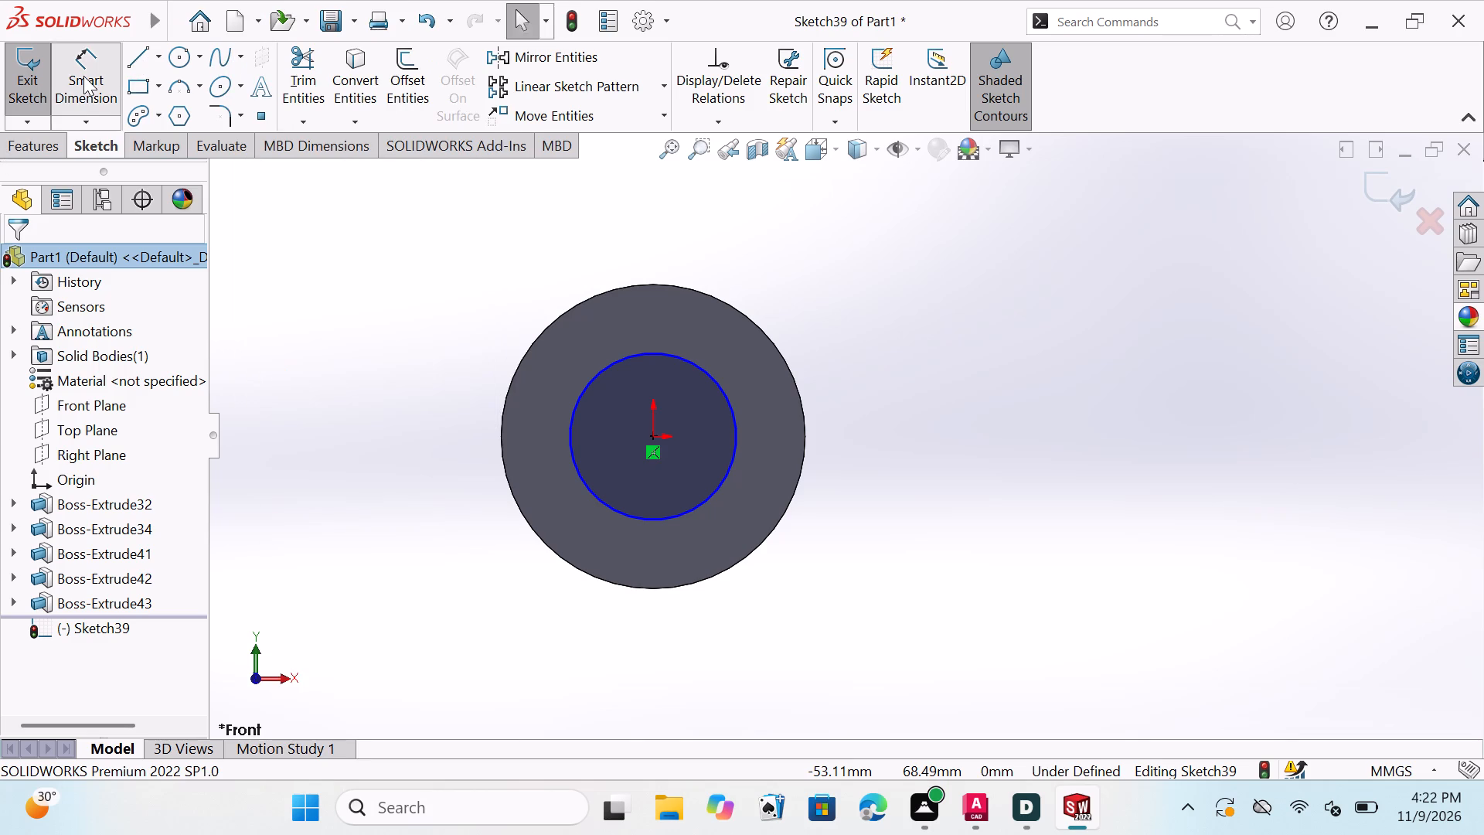
click(611, 360)
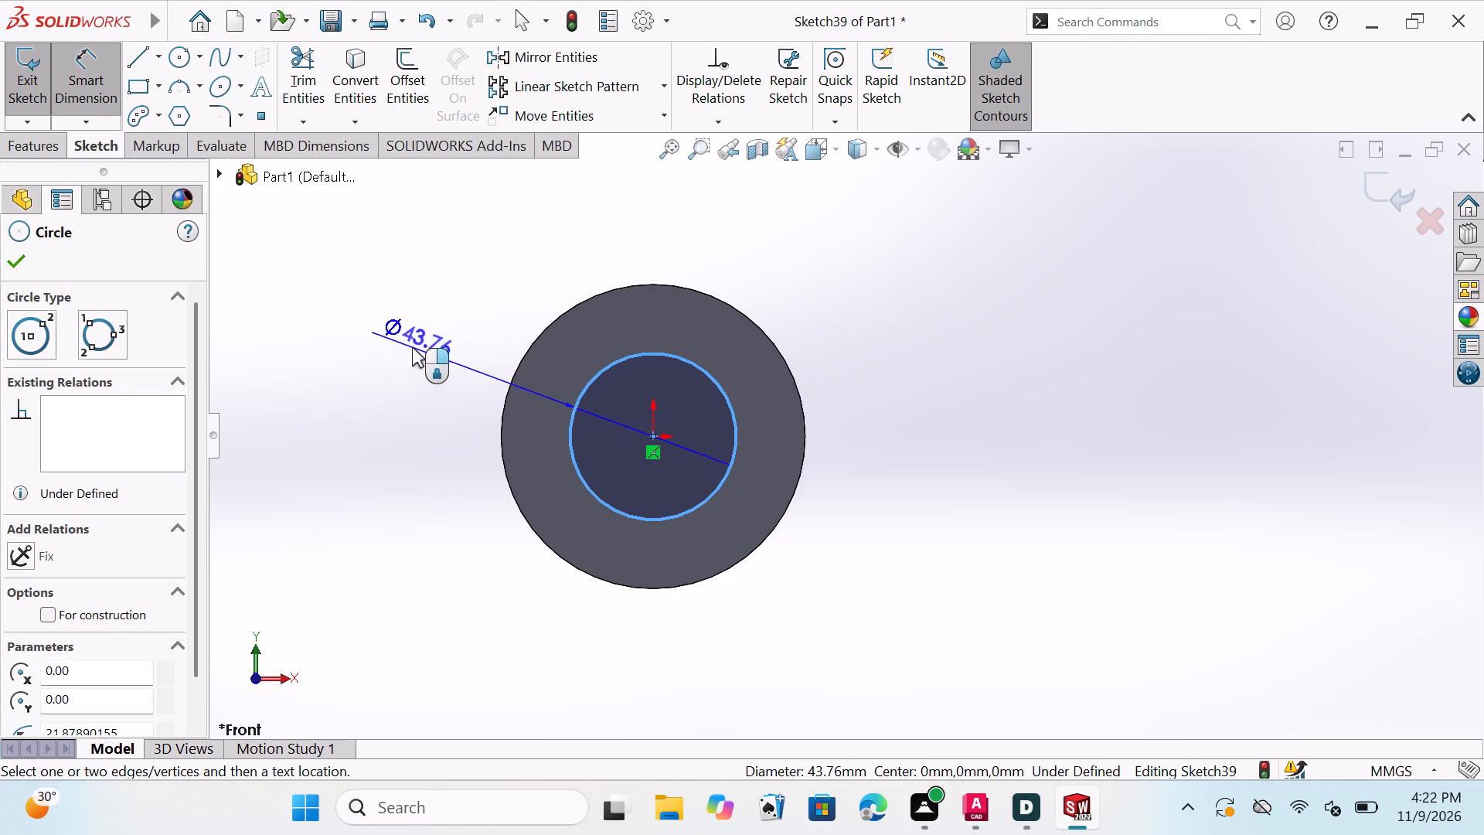
double_click(411, 372)
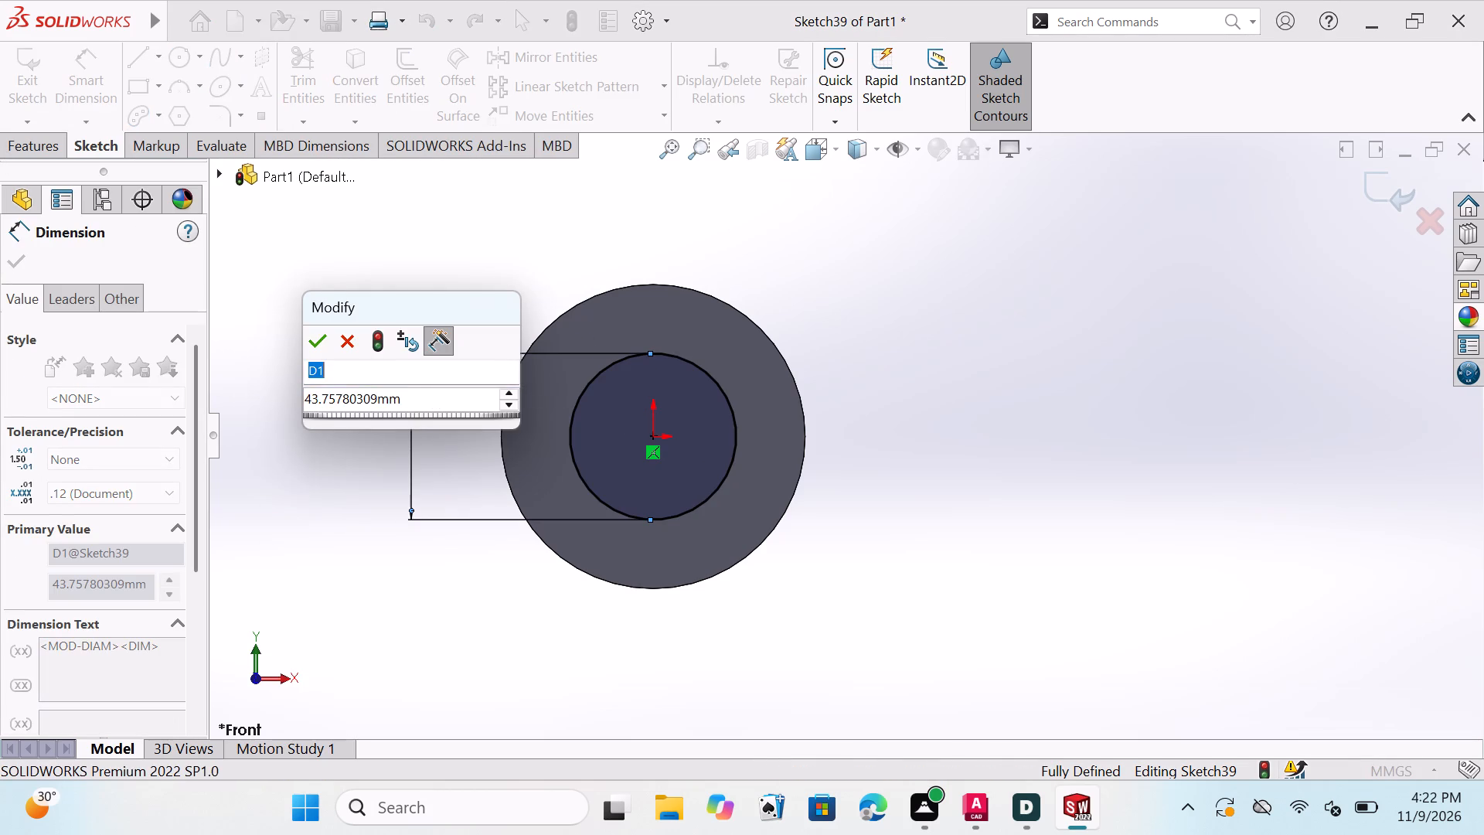
double_click(420, 397)
key(BackSpace)
key(BackSpace)
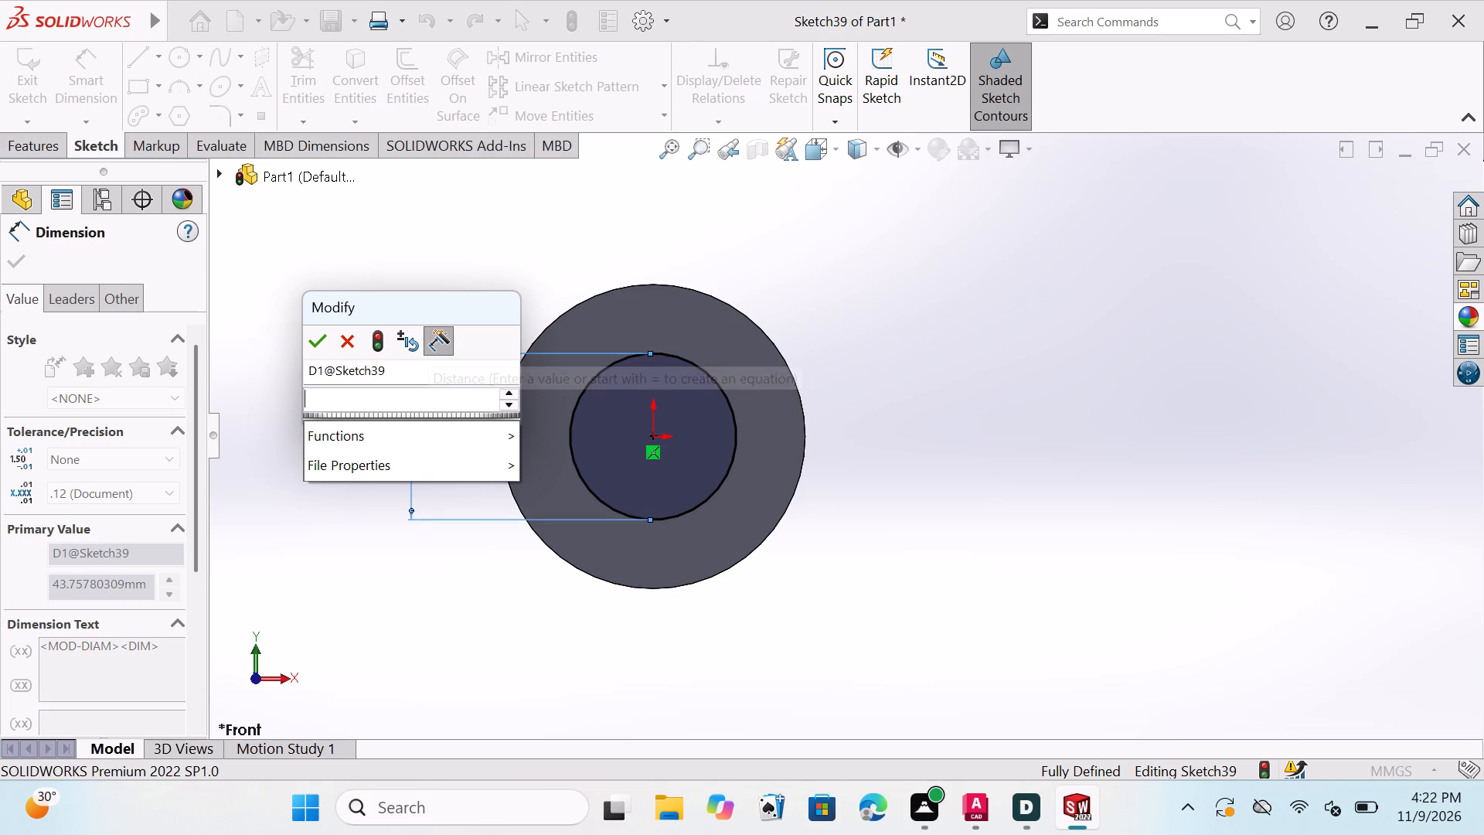
text(10)
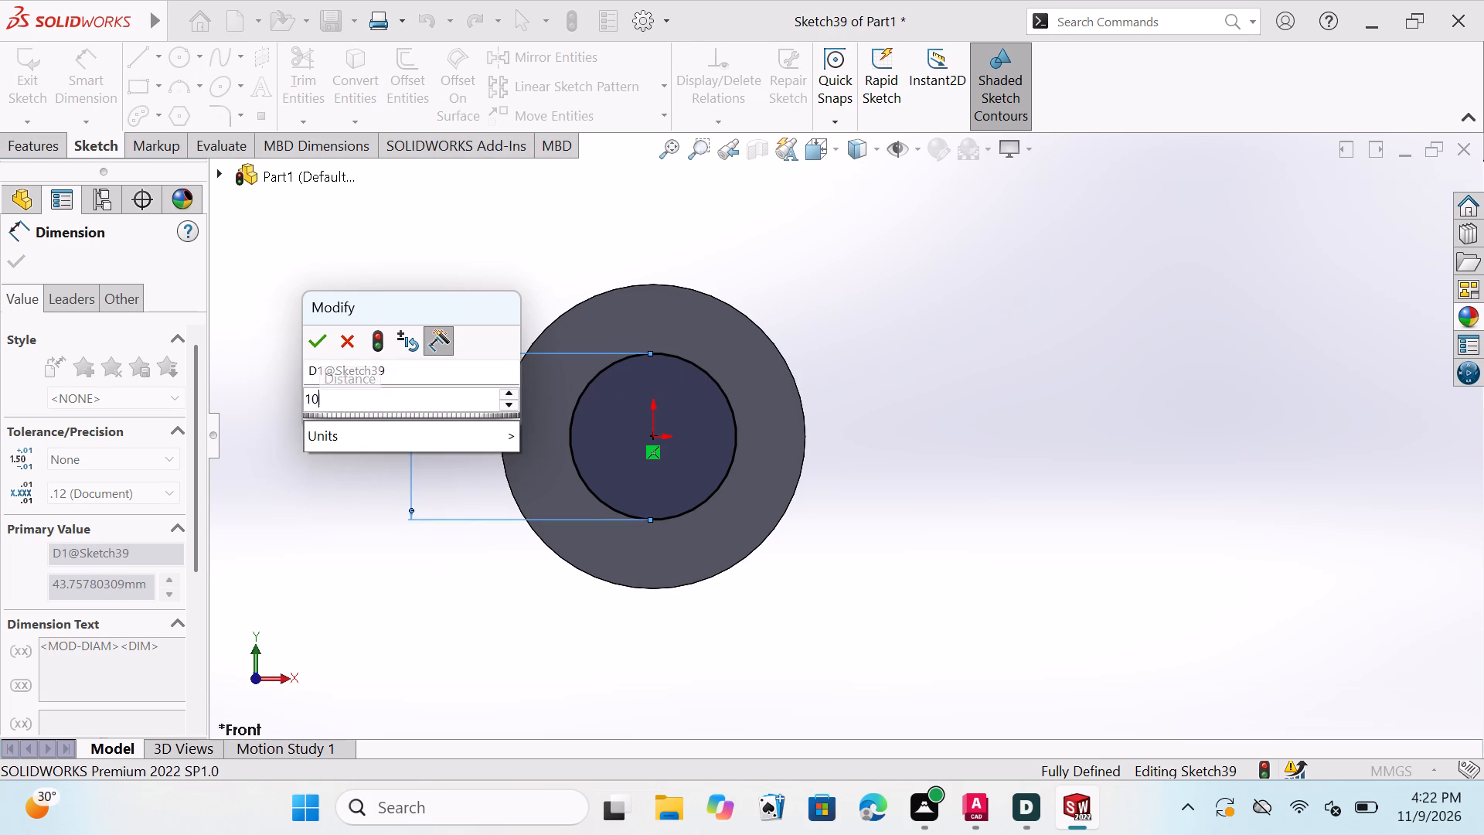
double_click(316, 333)
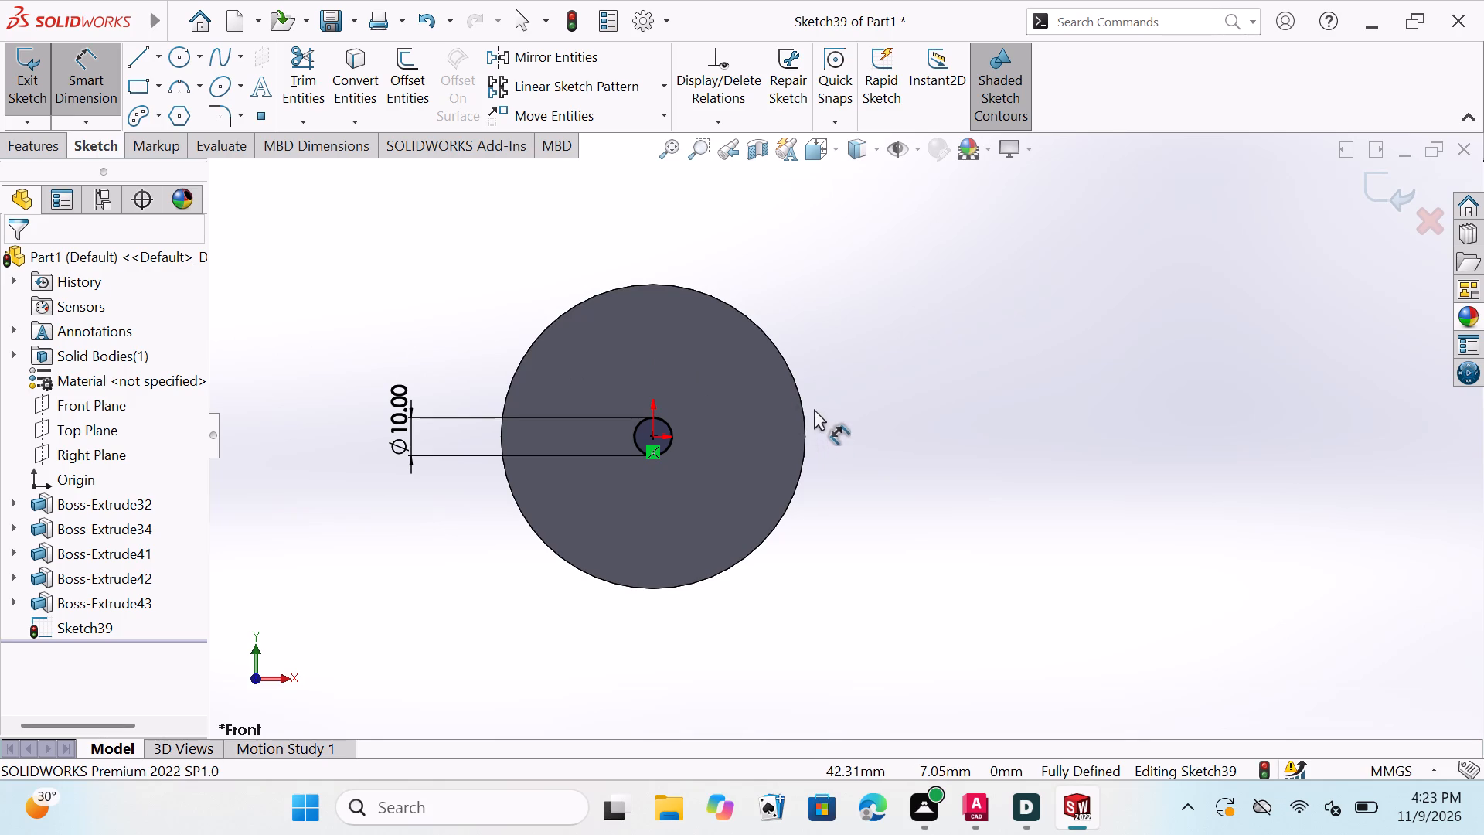
Extrude the 10 mm circle 120 mm blind in the reversed direction, through the shaft and past its smaller end, with the result merged.
middle_drag(814, 407, 740, 498)
middle_drag(740, 498, 751, 479)
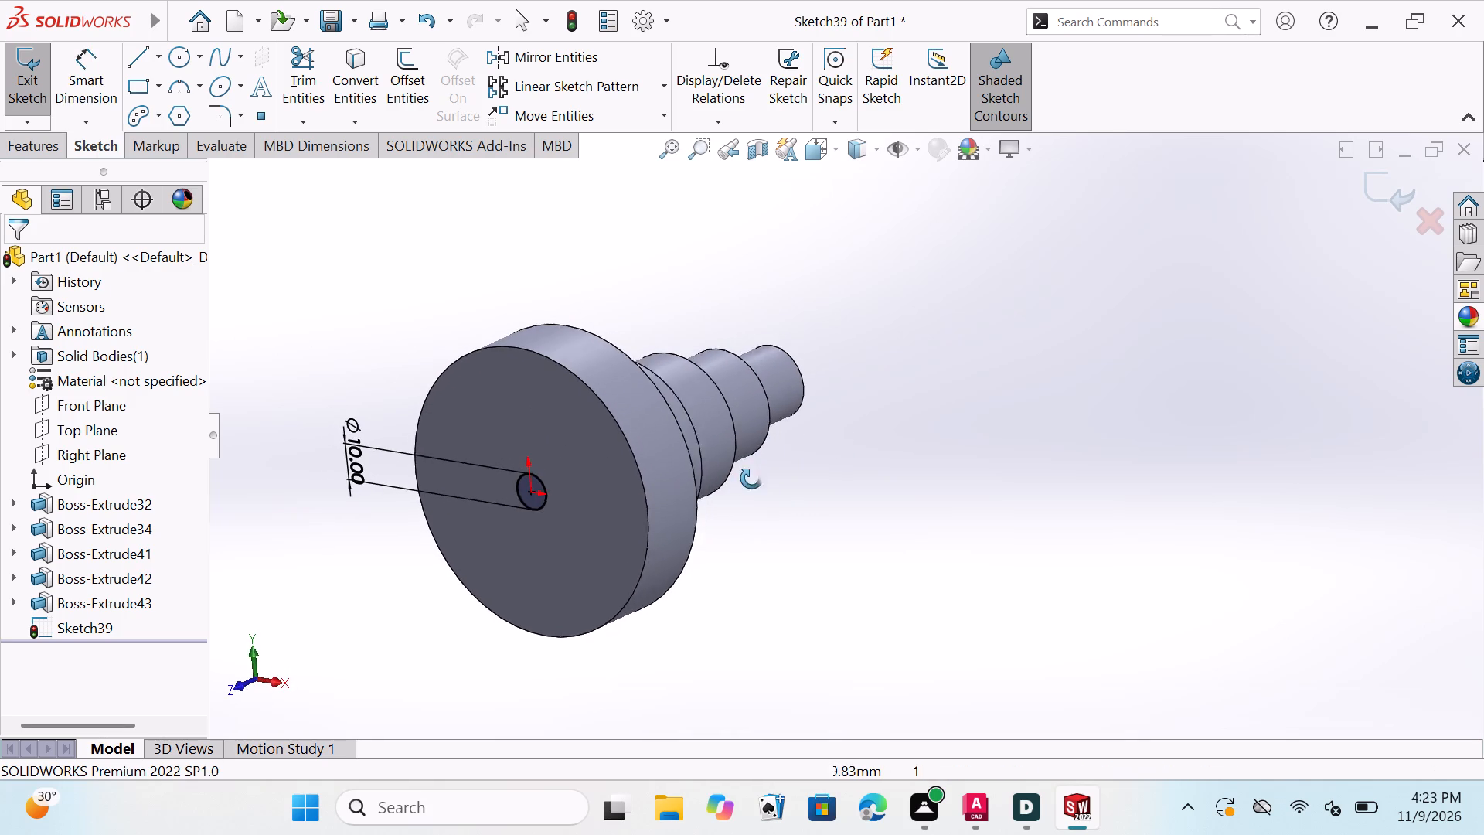
middle_drag(751, 479, 764, 461)
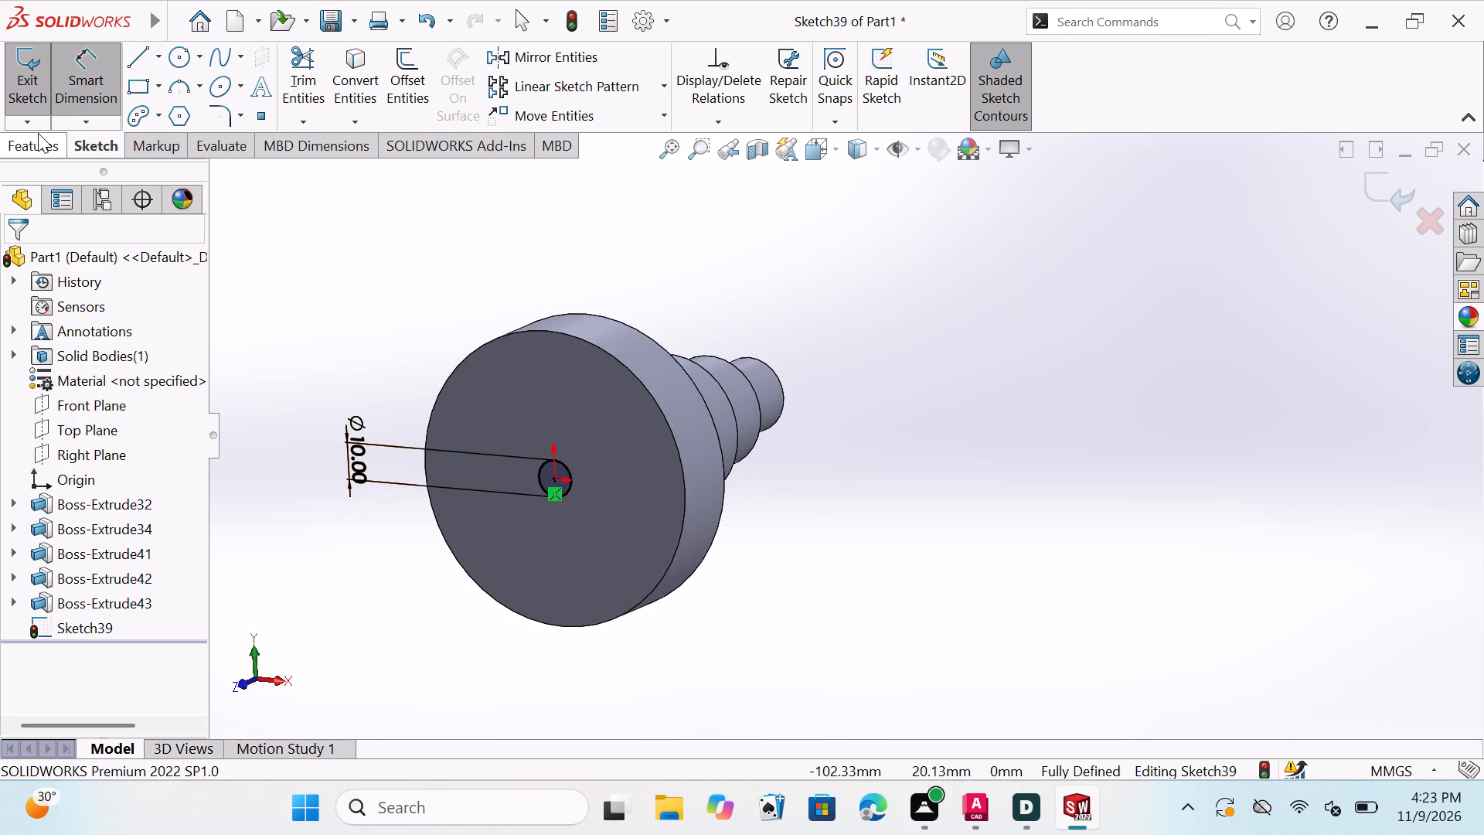
double_click(29, 140)
double_click(37, 94)
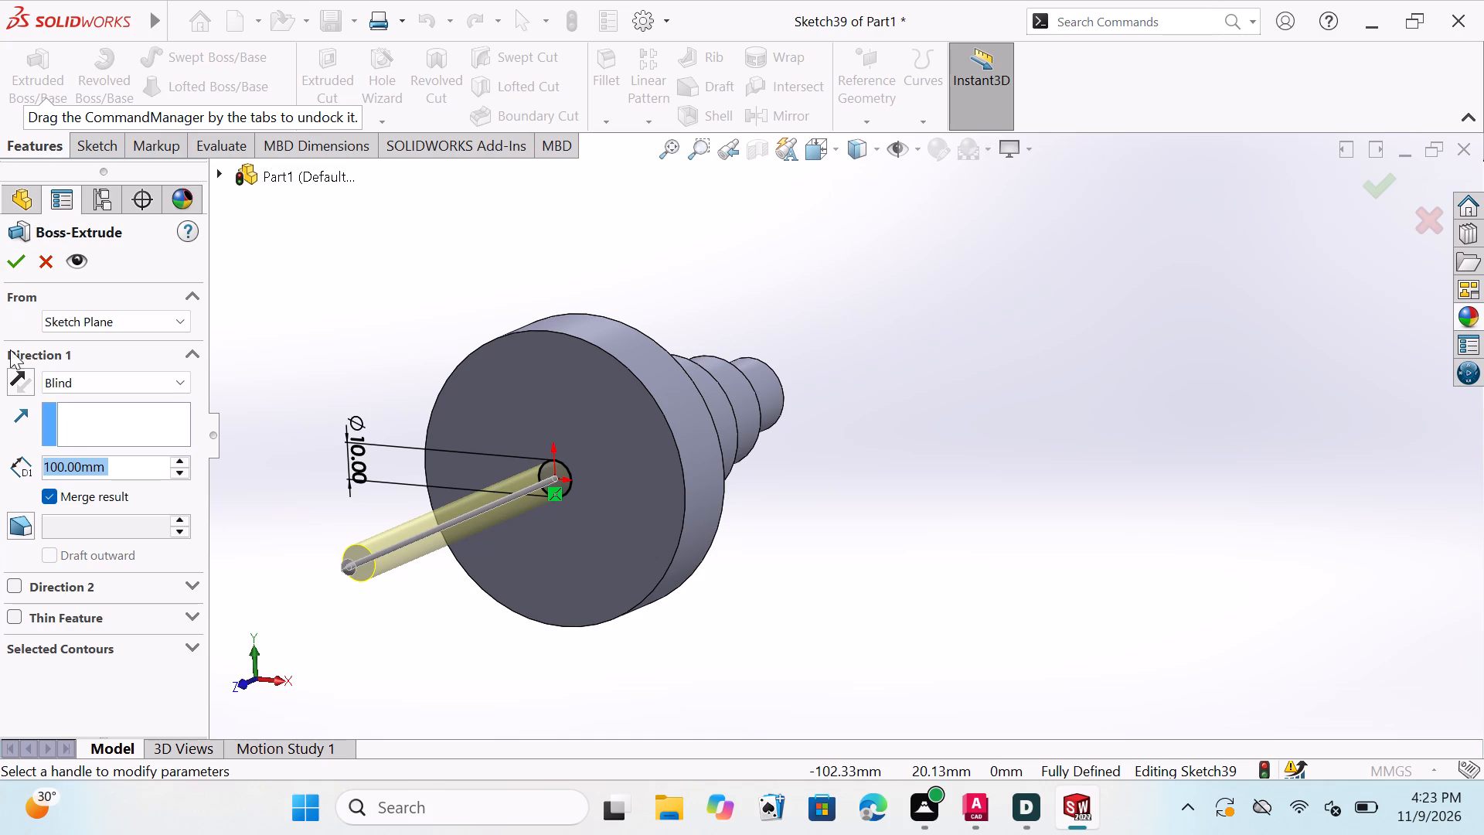
click(138, 469)
key(BackSpace)
key(BackSpace)
key(BackSpace)
key(BackSpace)
key(BackSpace)
key(BackSpace)
key(BackSpace)
key(BackSpace)
key(BackSpace)
key(BackSpace)
key(BackSpace)
key(BackSpace)
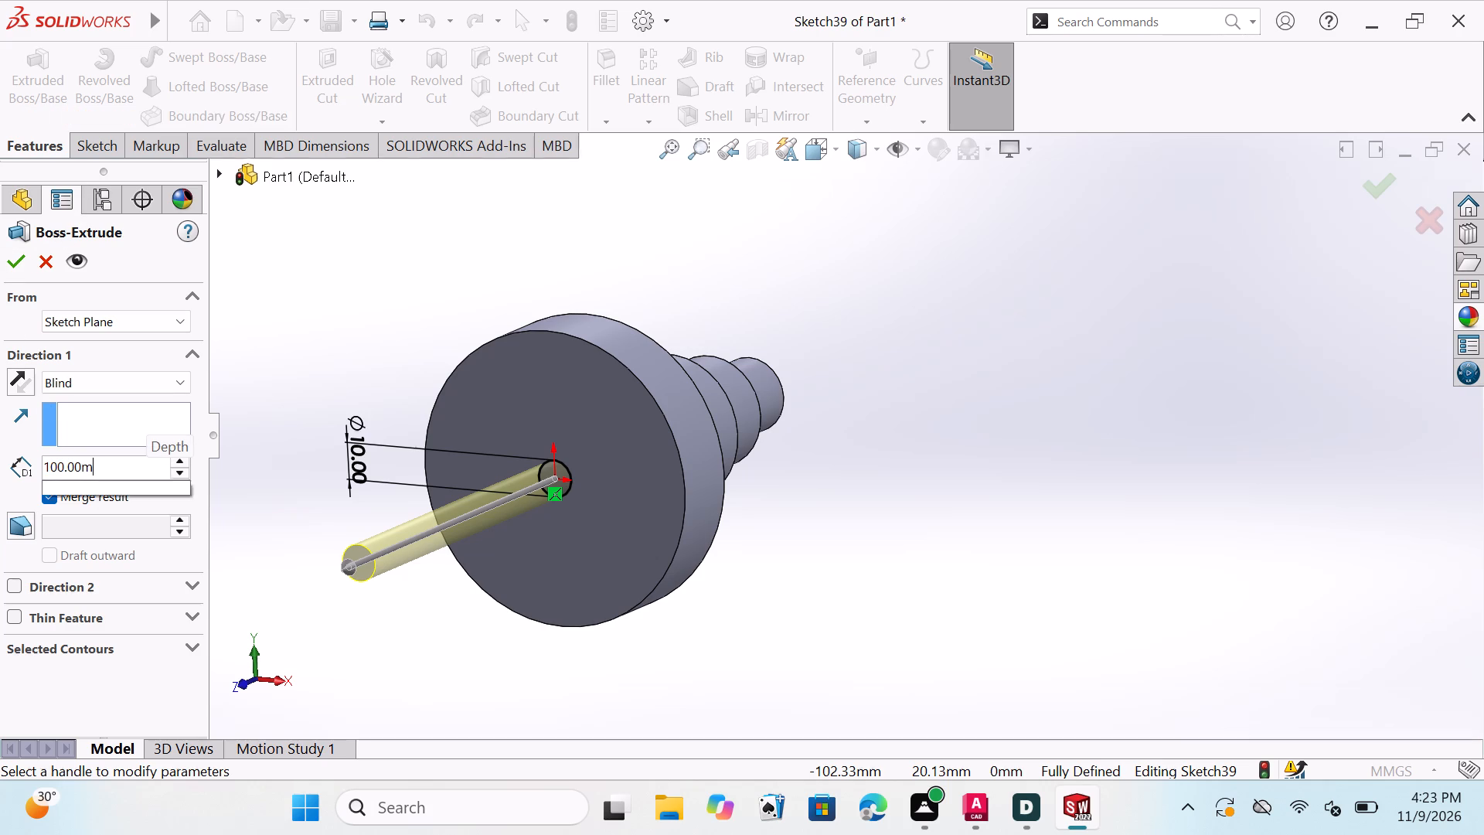
text(20)
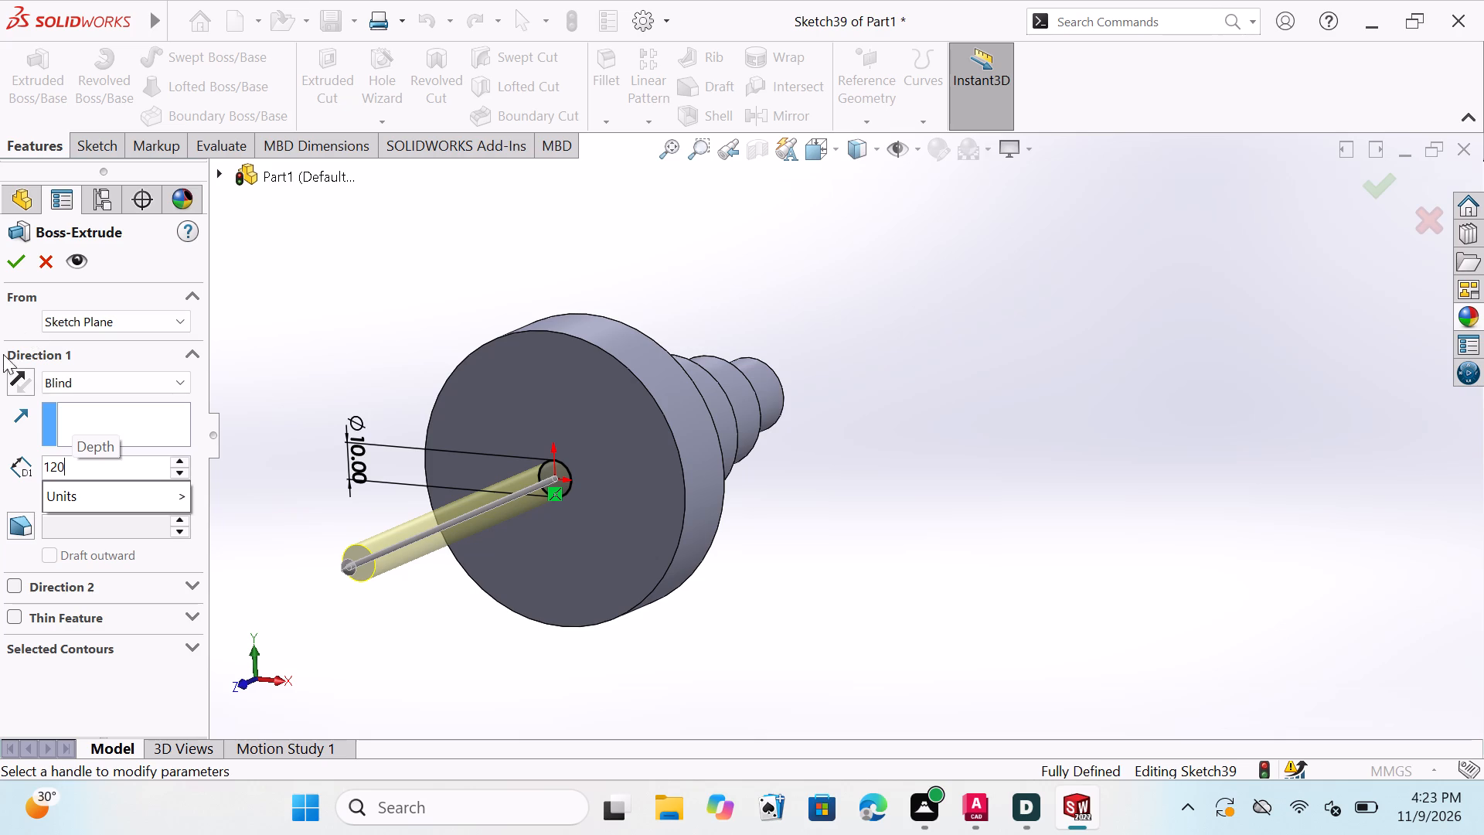
click(14, 375)
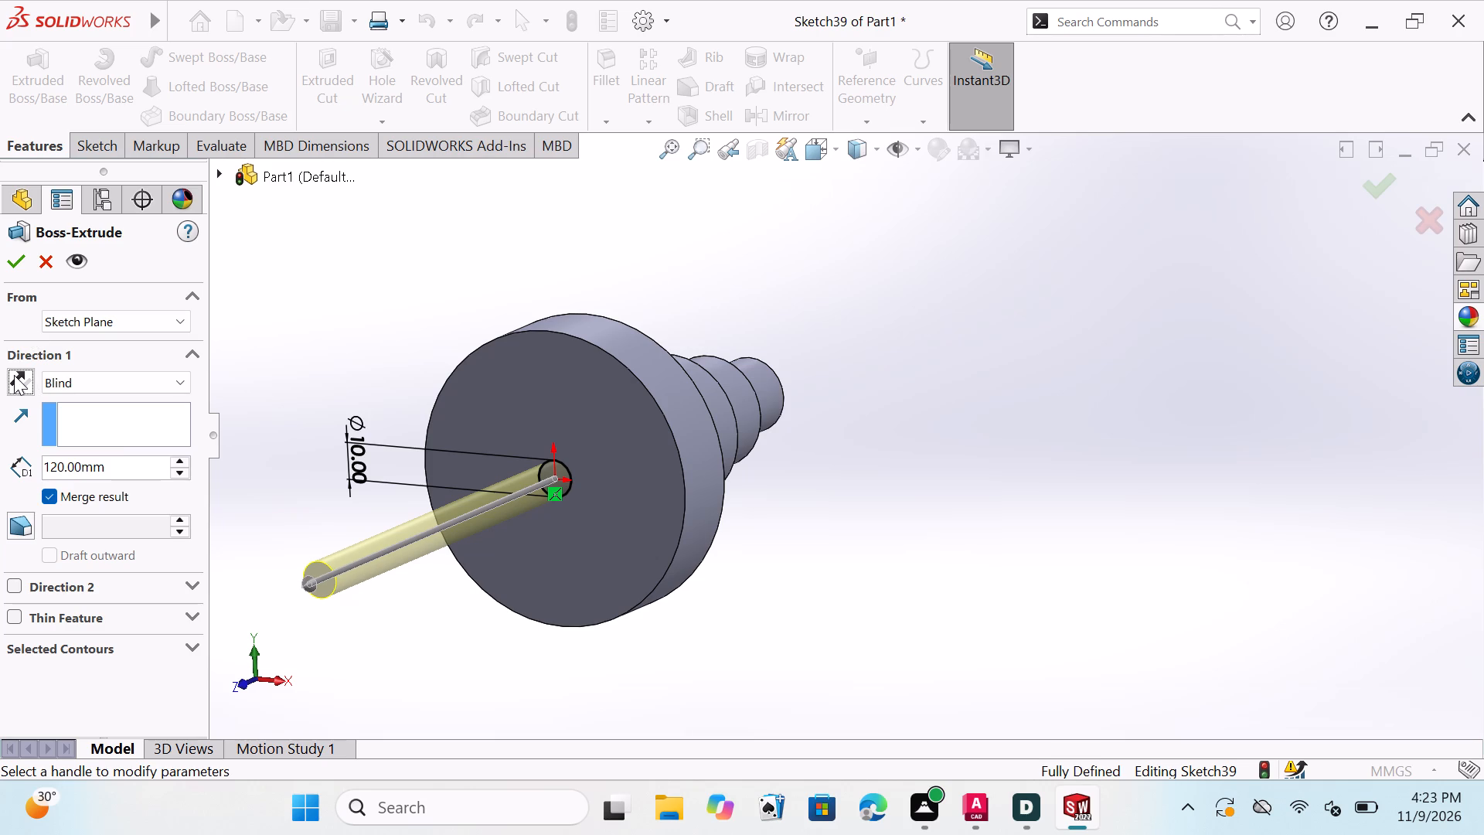
click(14, 375)
click(4, 254)
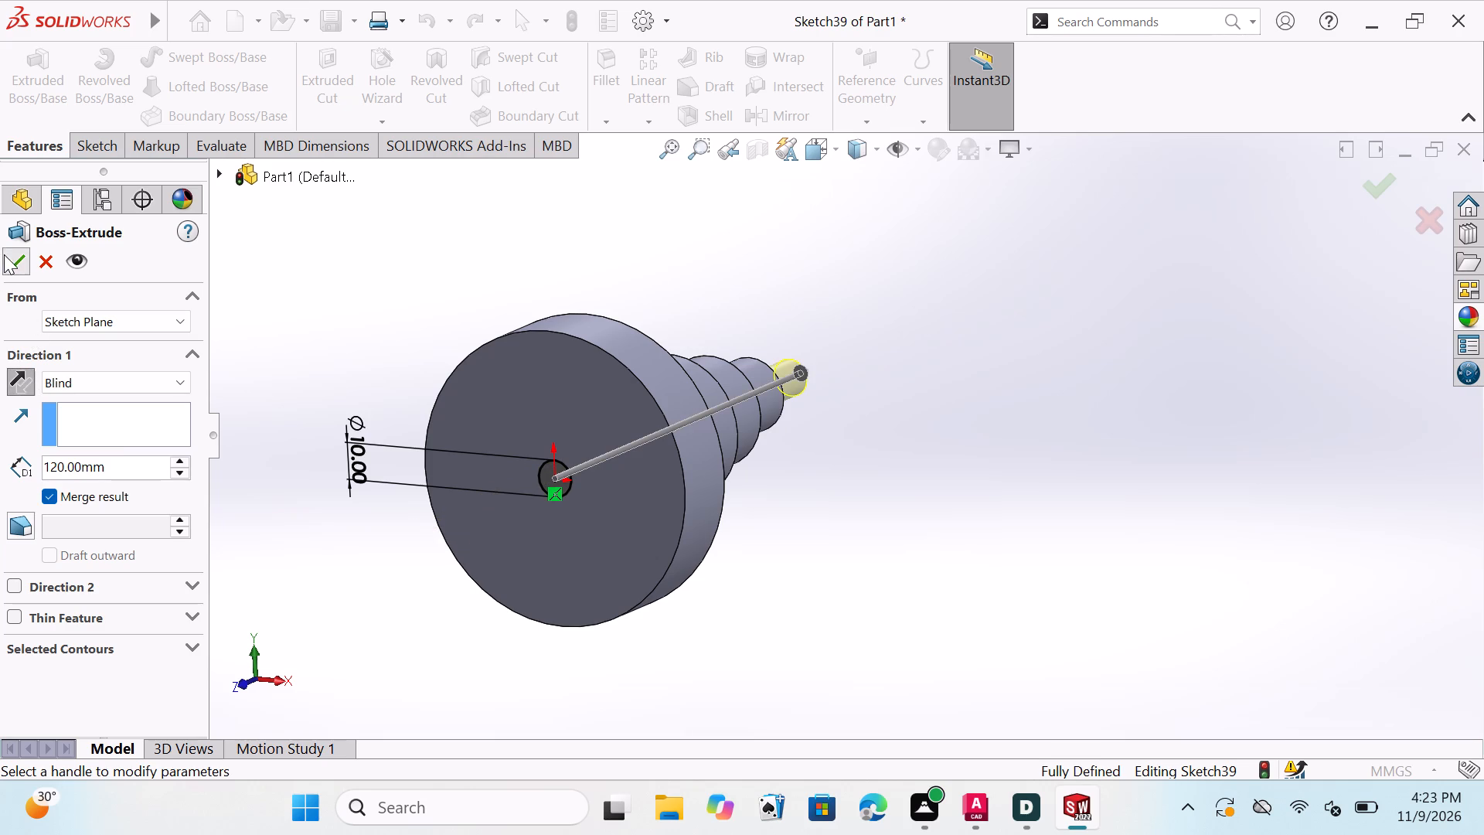
Sketch a circle about 11.7 mm in radius on the Front Plane, centered on the origin.
middle_drag(832, 384, 757, 503)
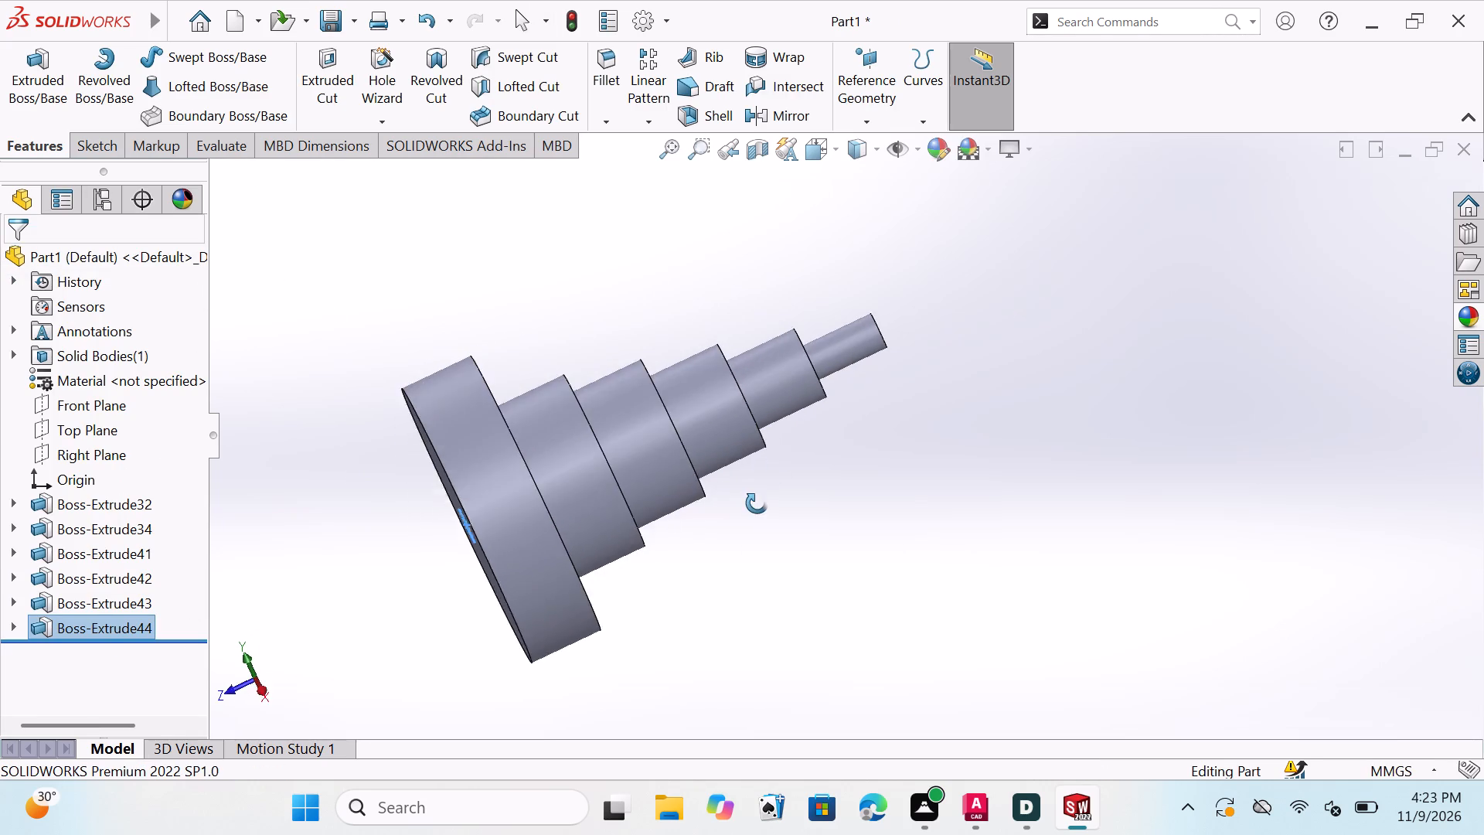
middle_drag(757, 503, 638, 609)
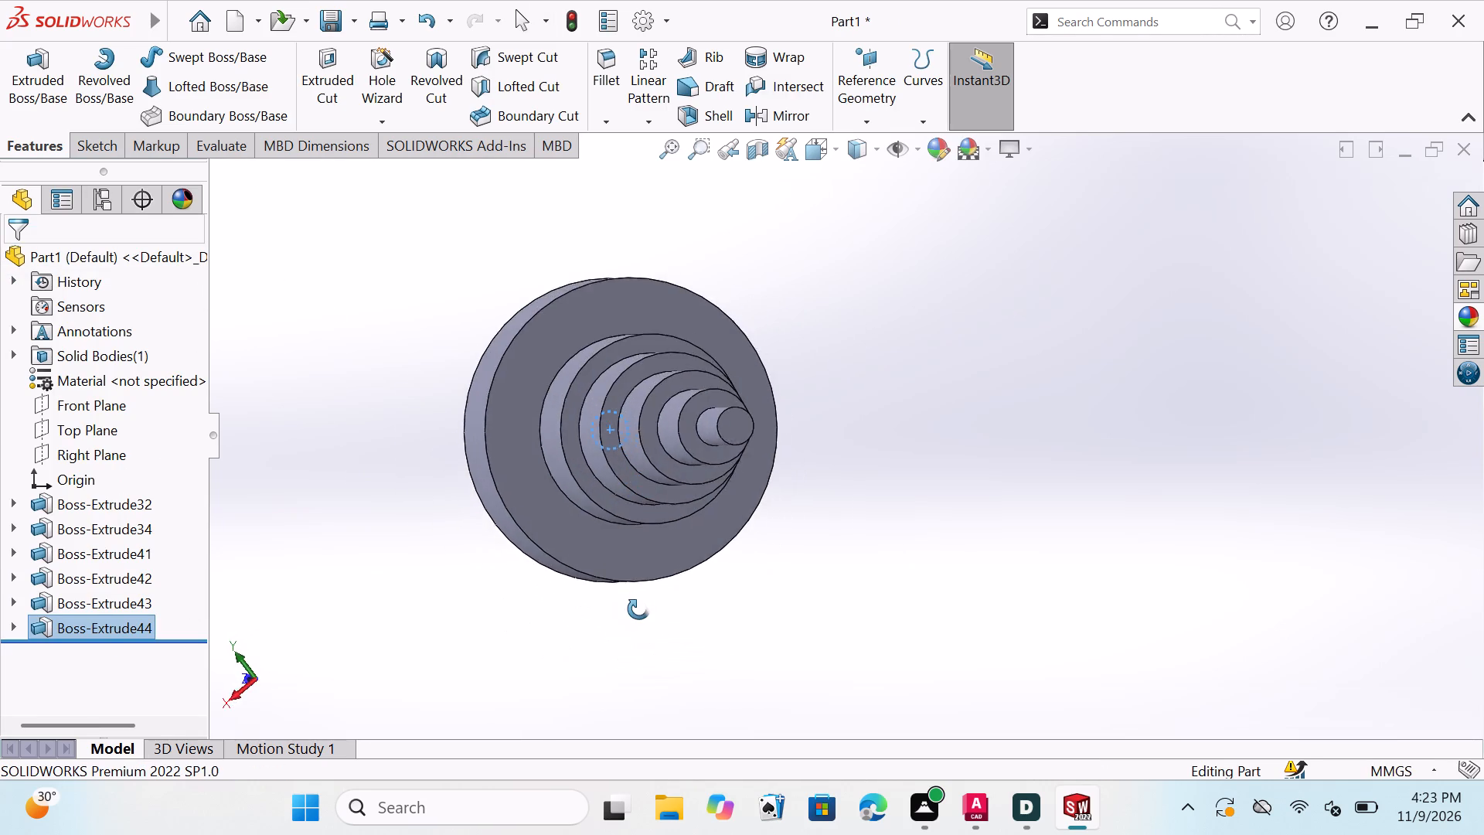
middle_drag(638, 609, 841, 534)
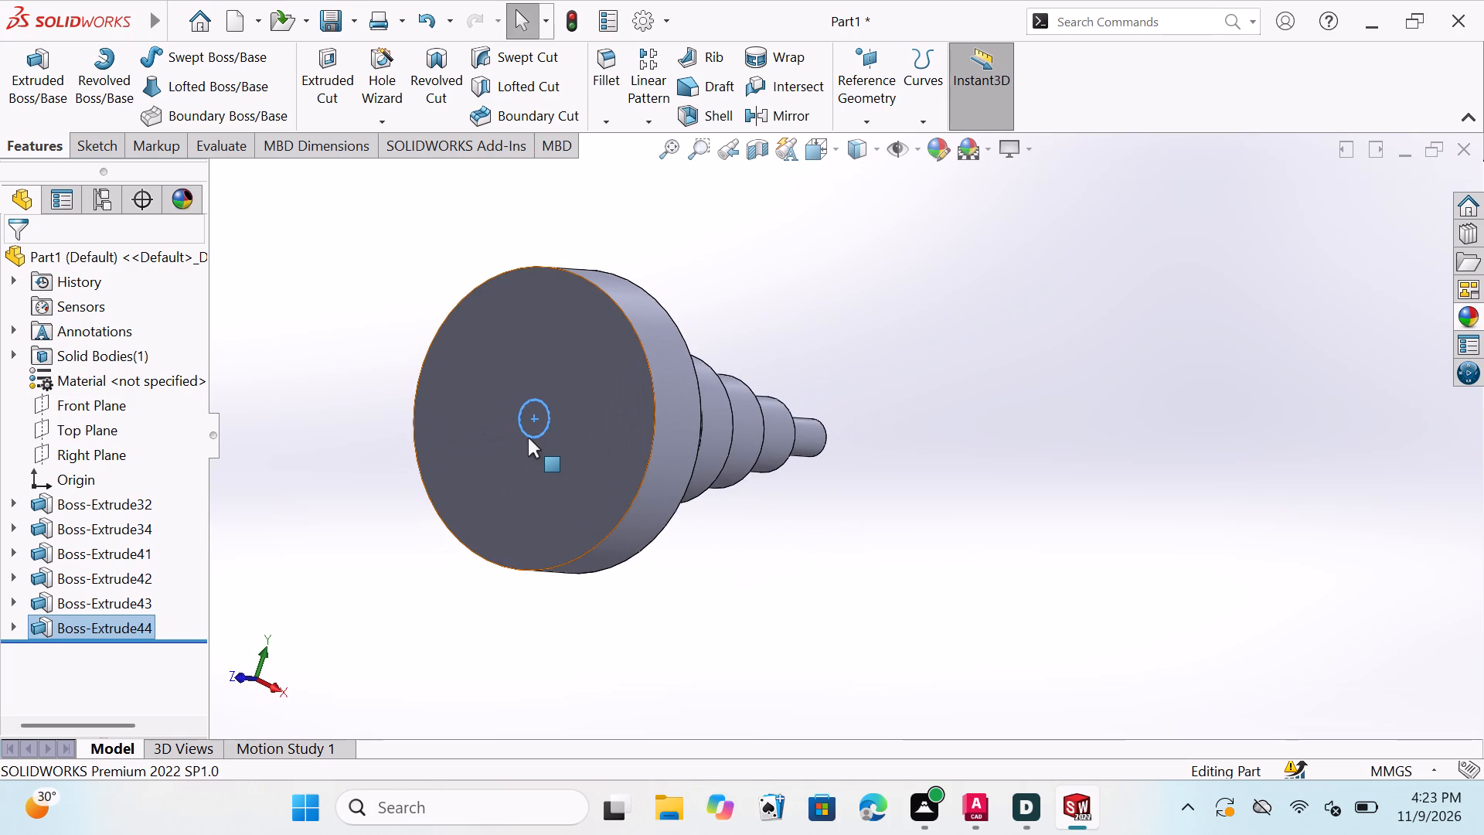
scroll(528, 438, down, 1)
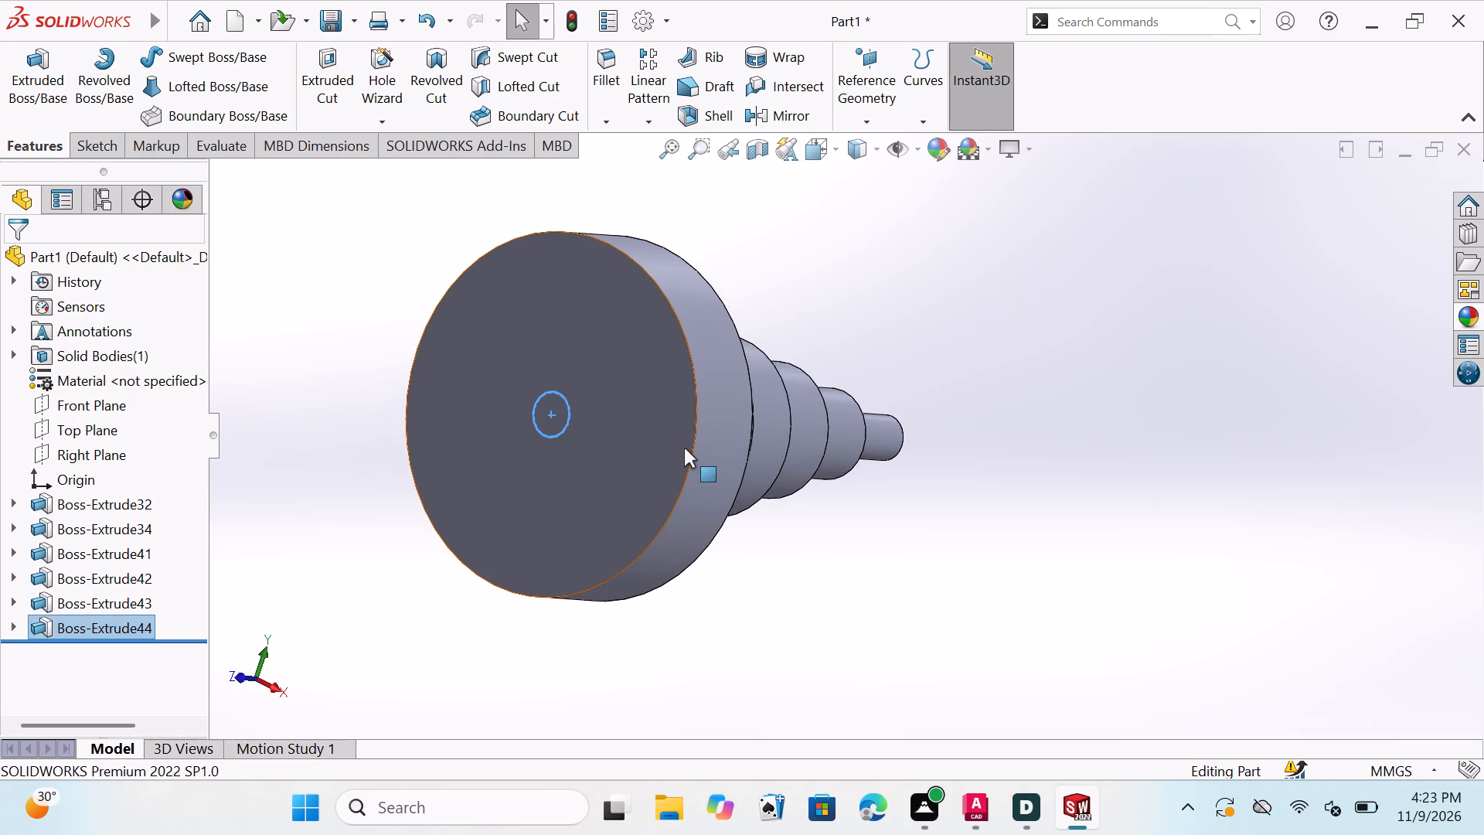
scroll(647, 466, up, 2)
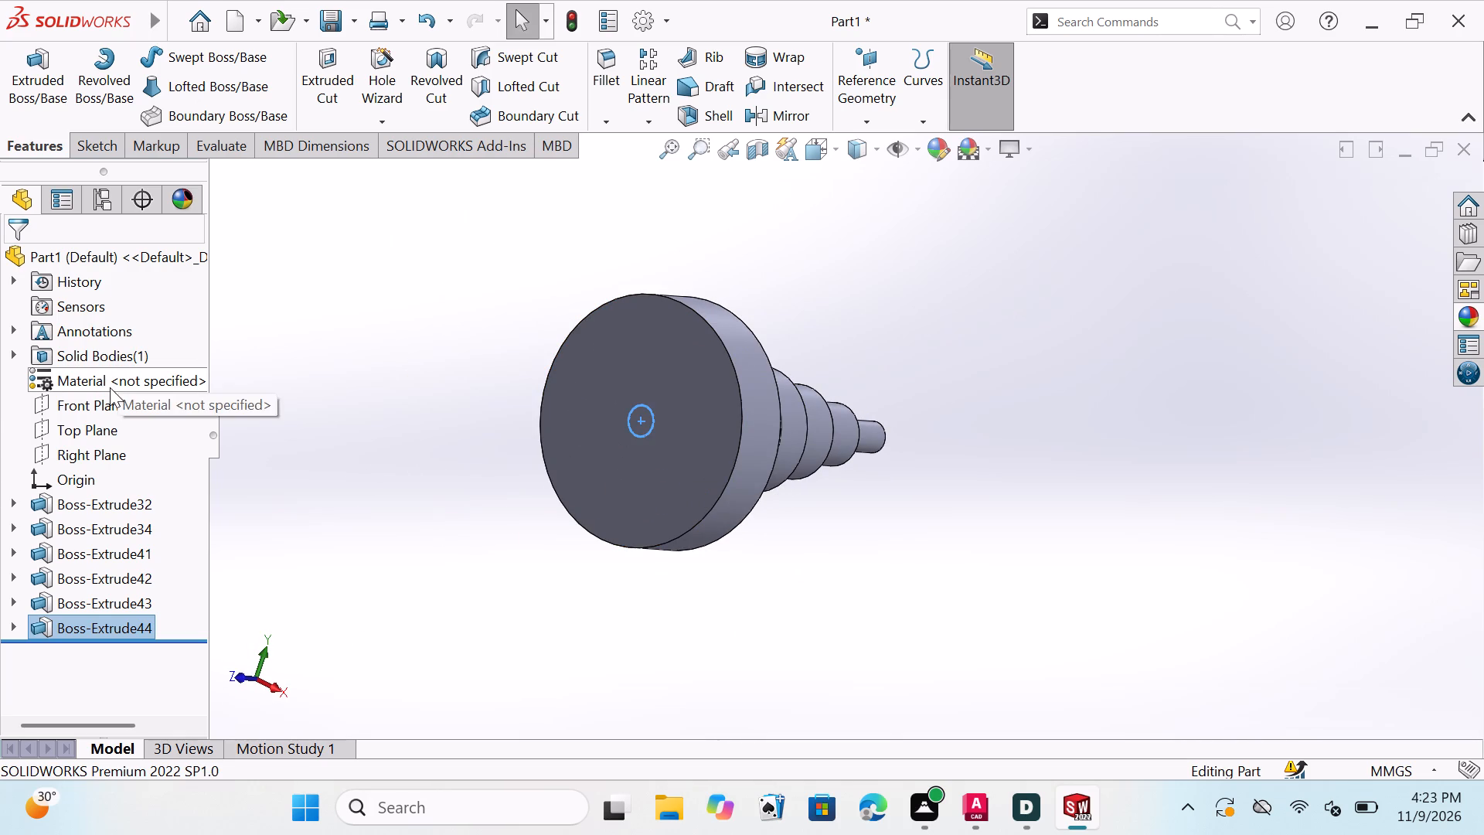
click(100, 404)
click(215, 377)
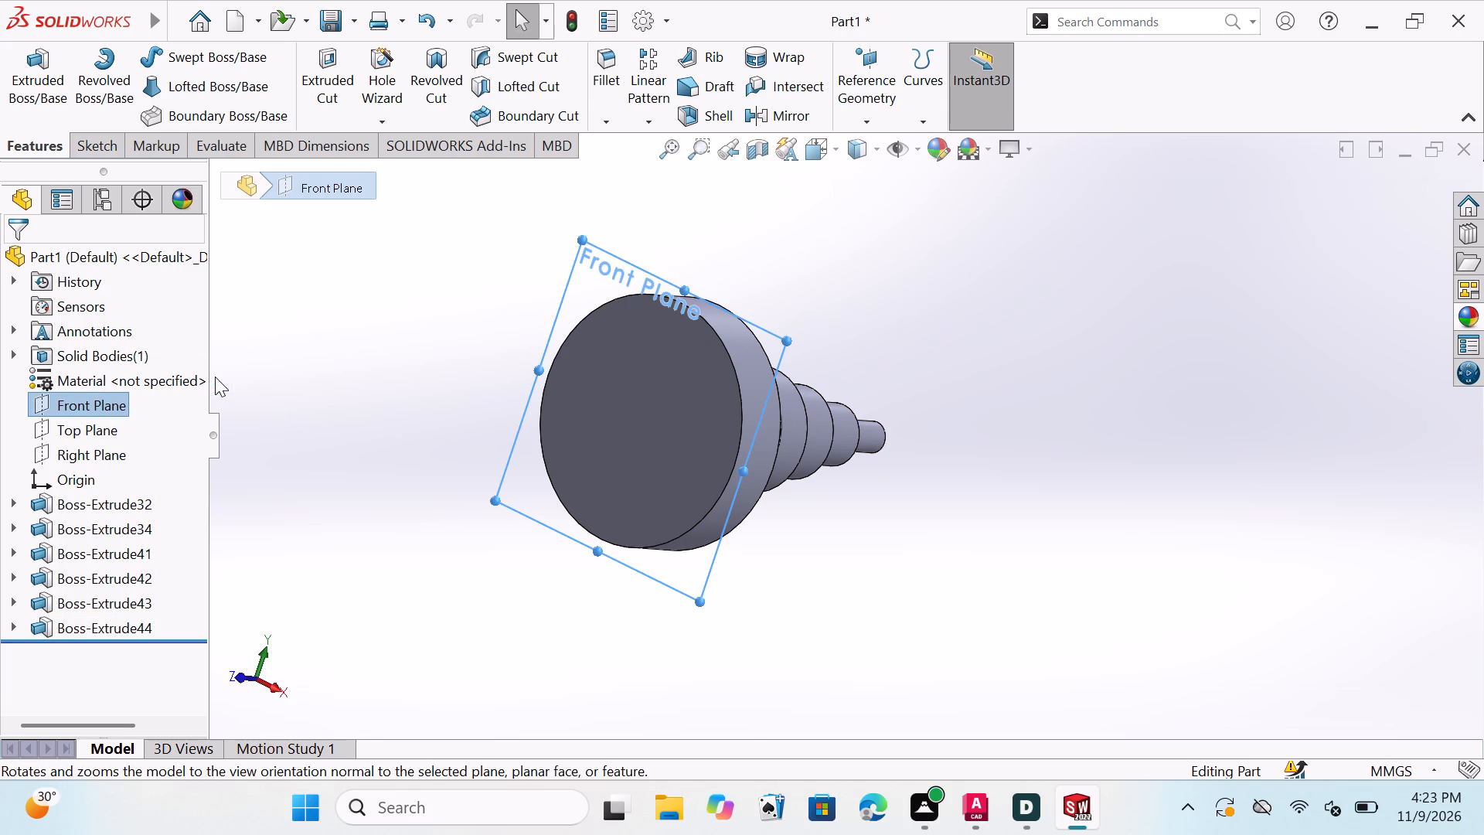
scroll(1057, 506, up, 2)
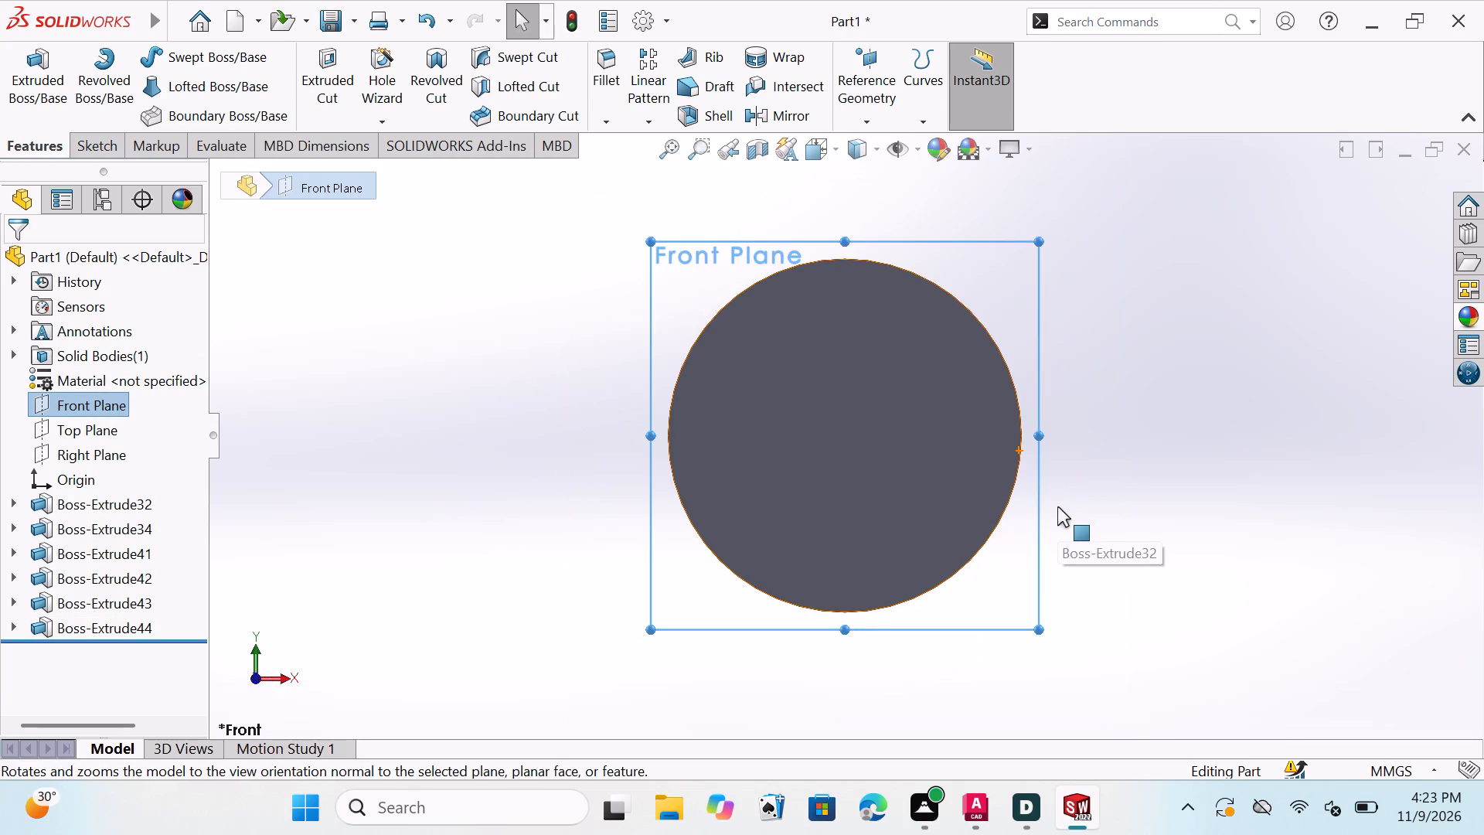
scroll(1057, 506, up, 2)
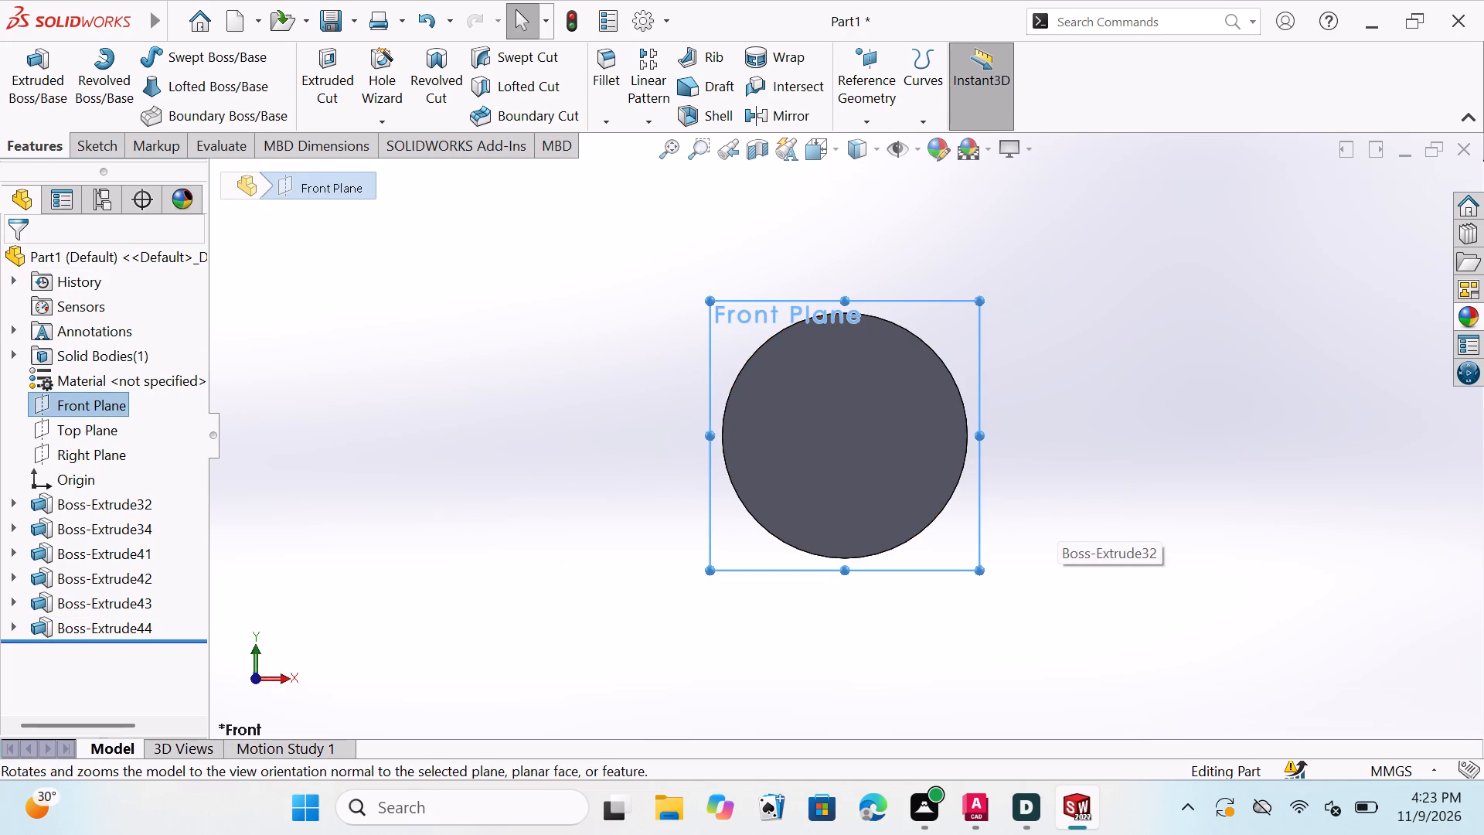
click(77, 138)
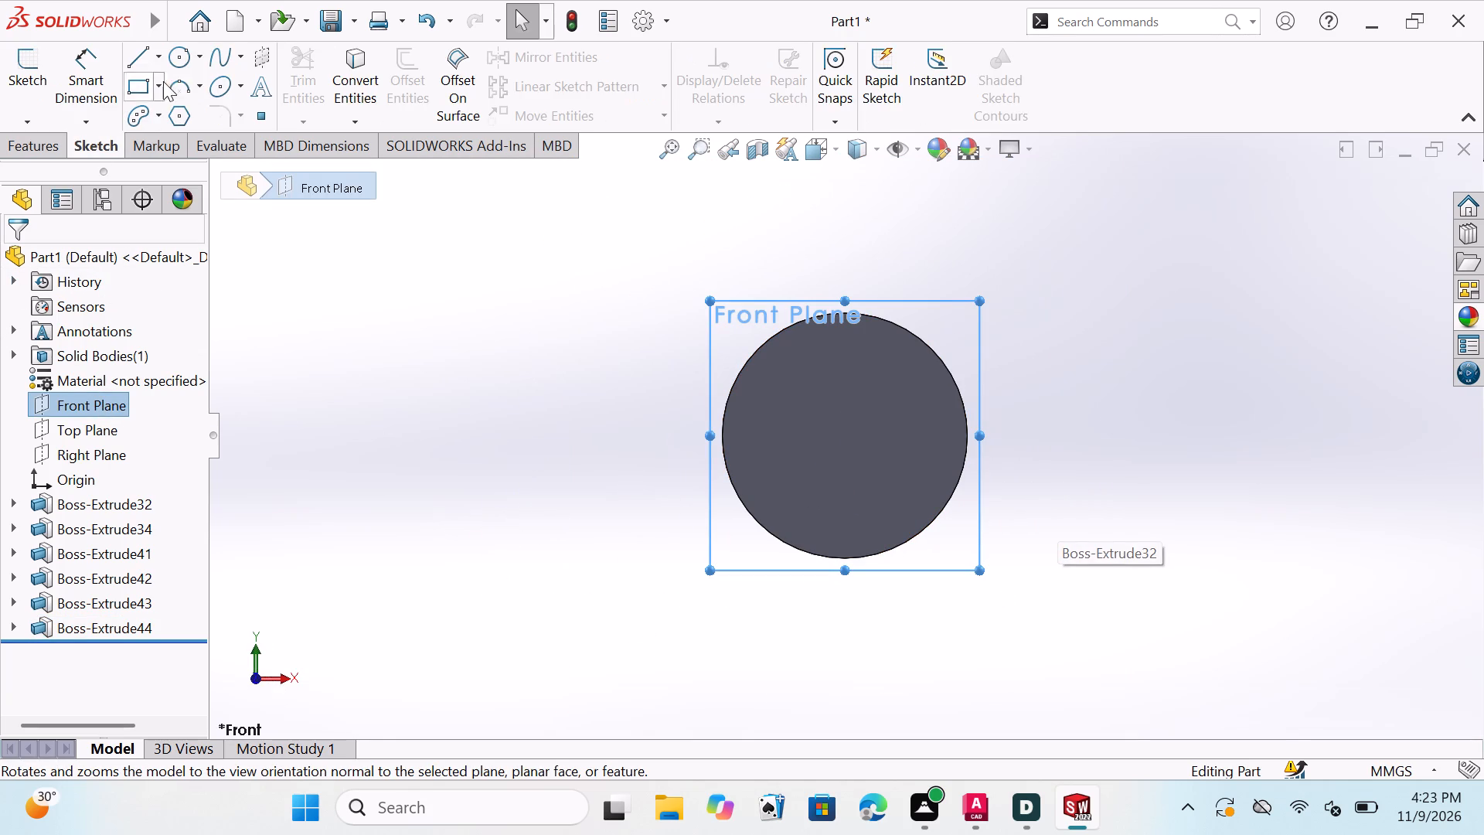
click(183, 52)
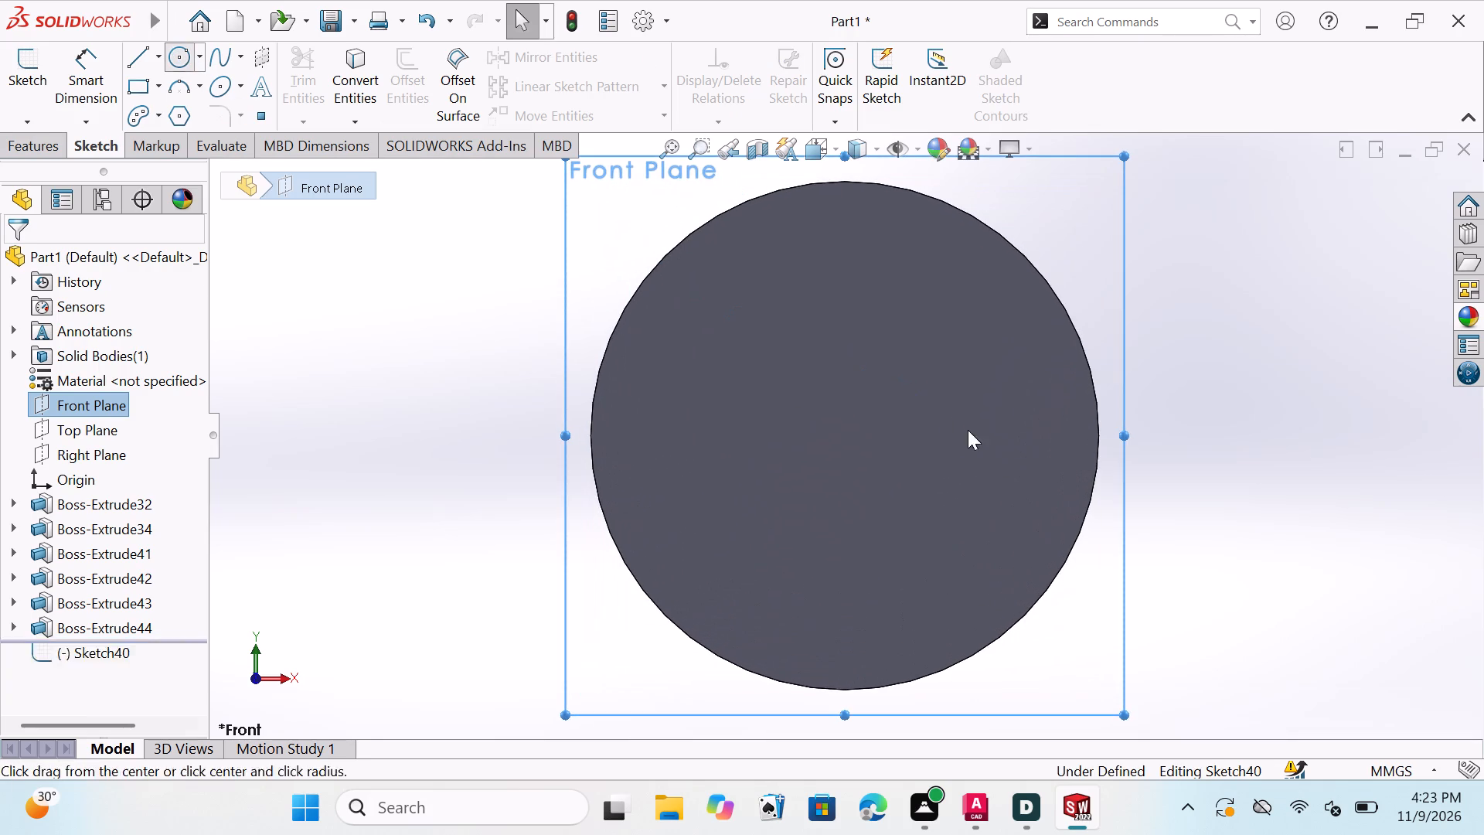
click(846, 437)
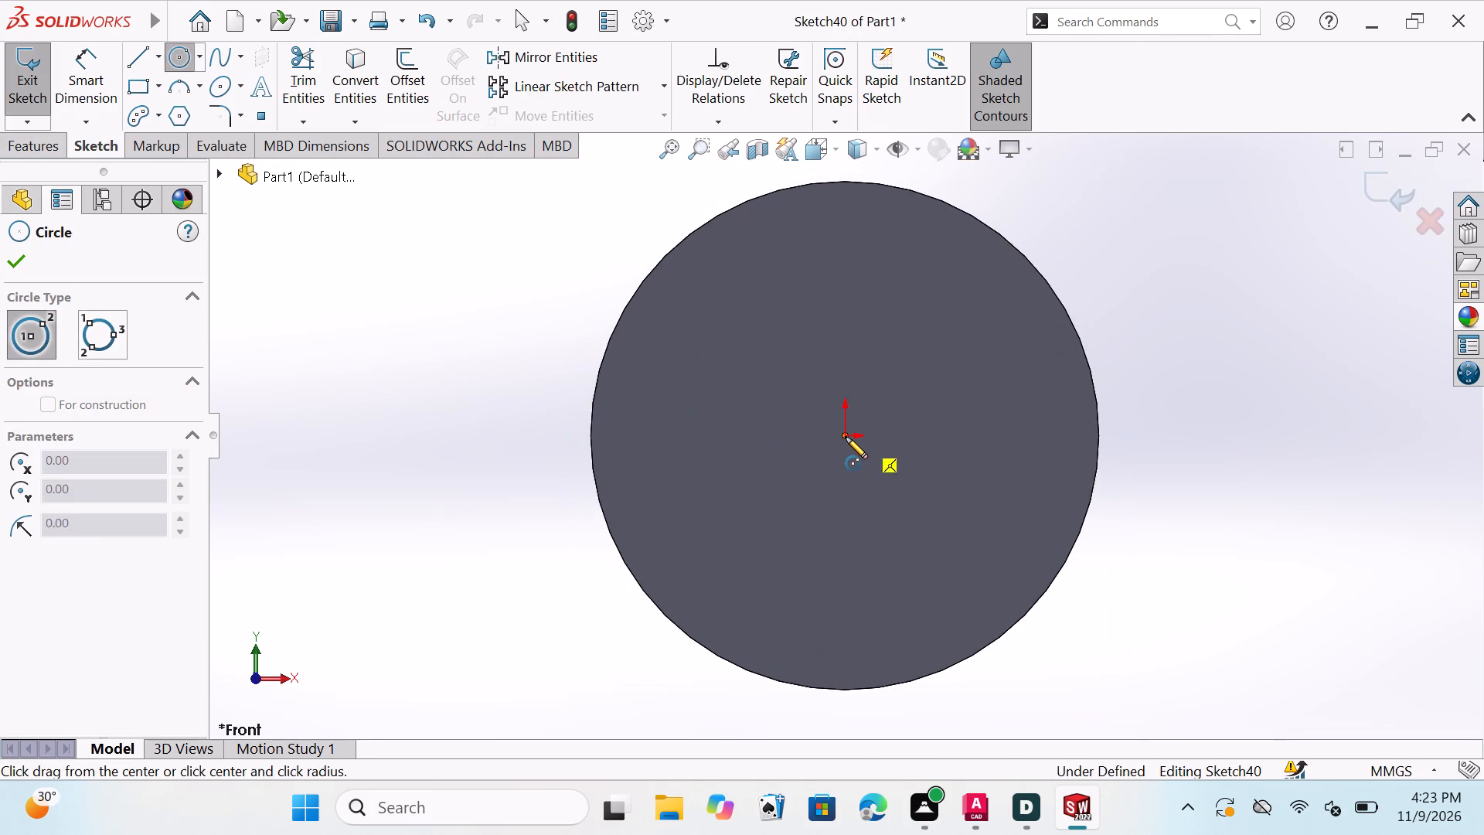
click(913, 405)
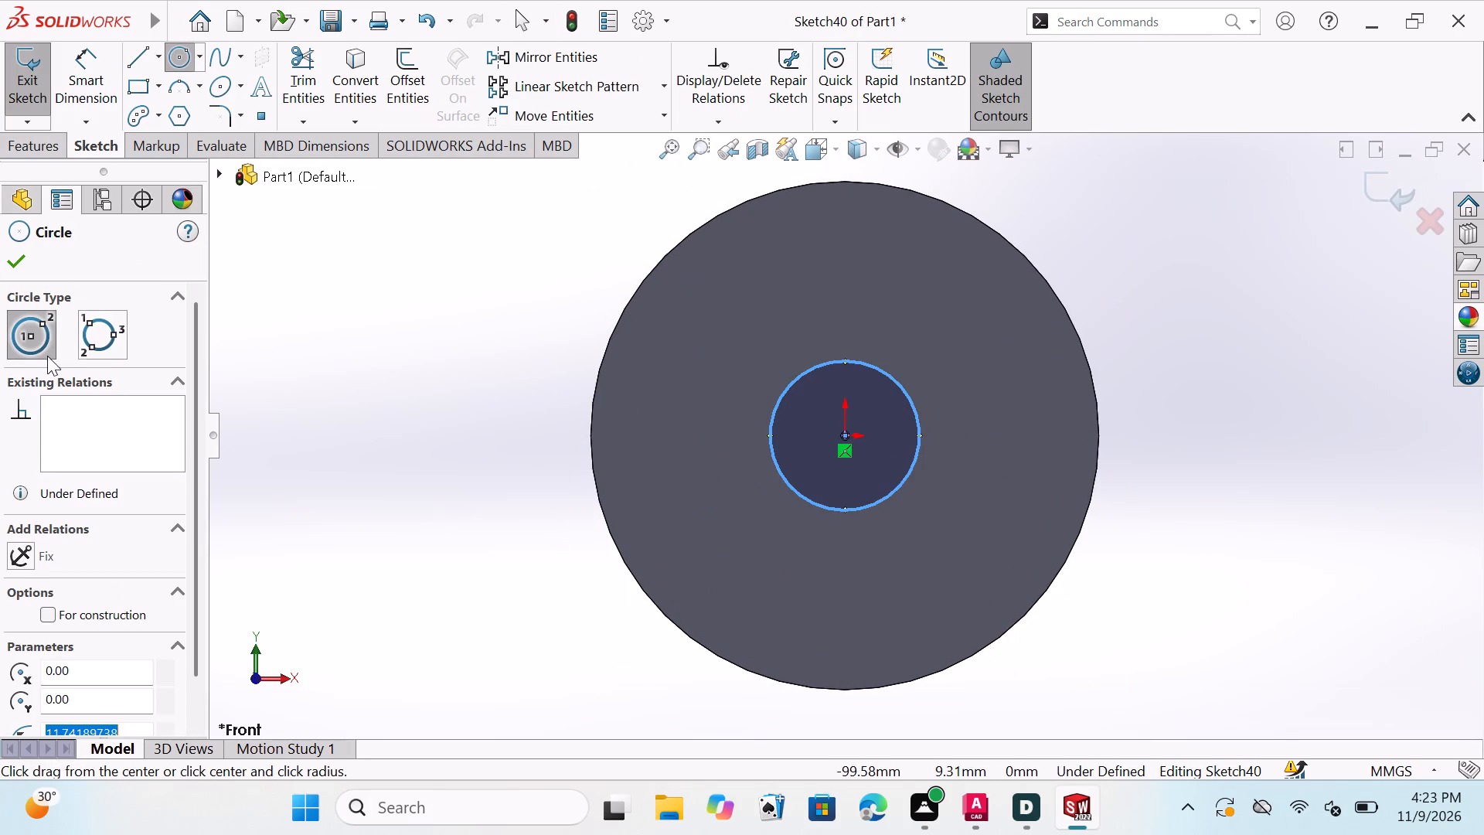
click(11, 259)
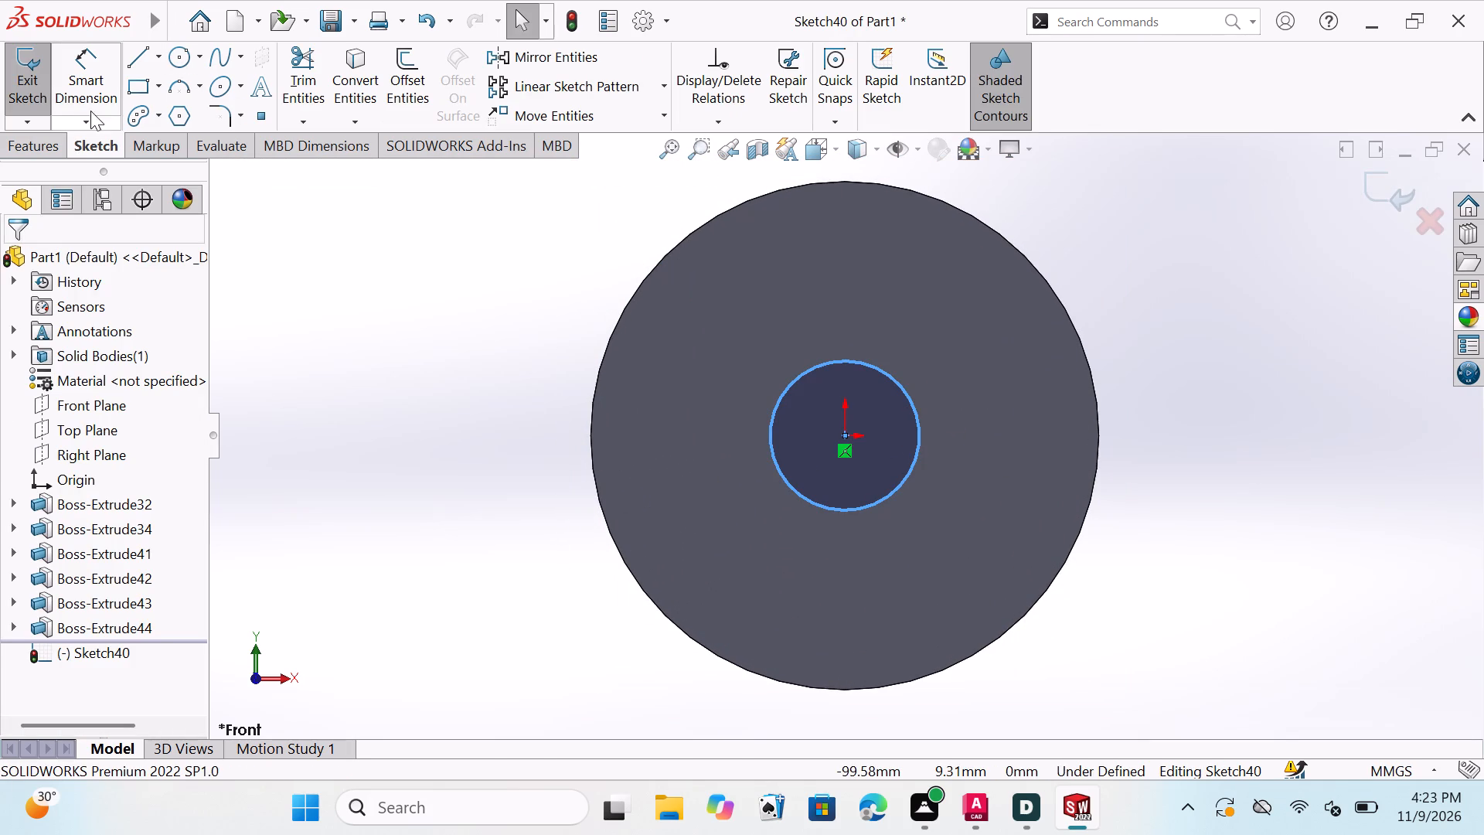
Dimension the sketched circle on the Front Plane to a diameter of 5 mm.
click(94, 84)
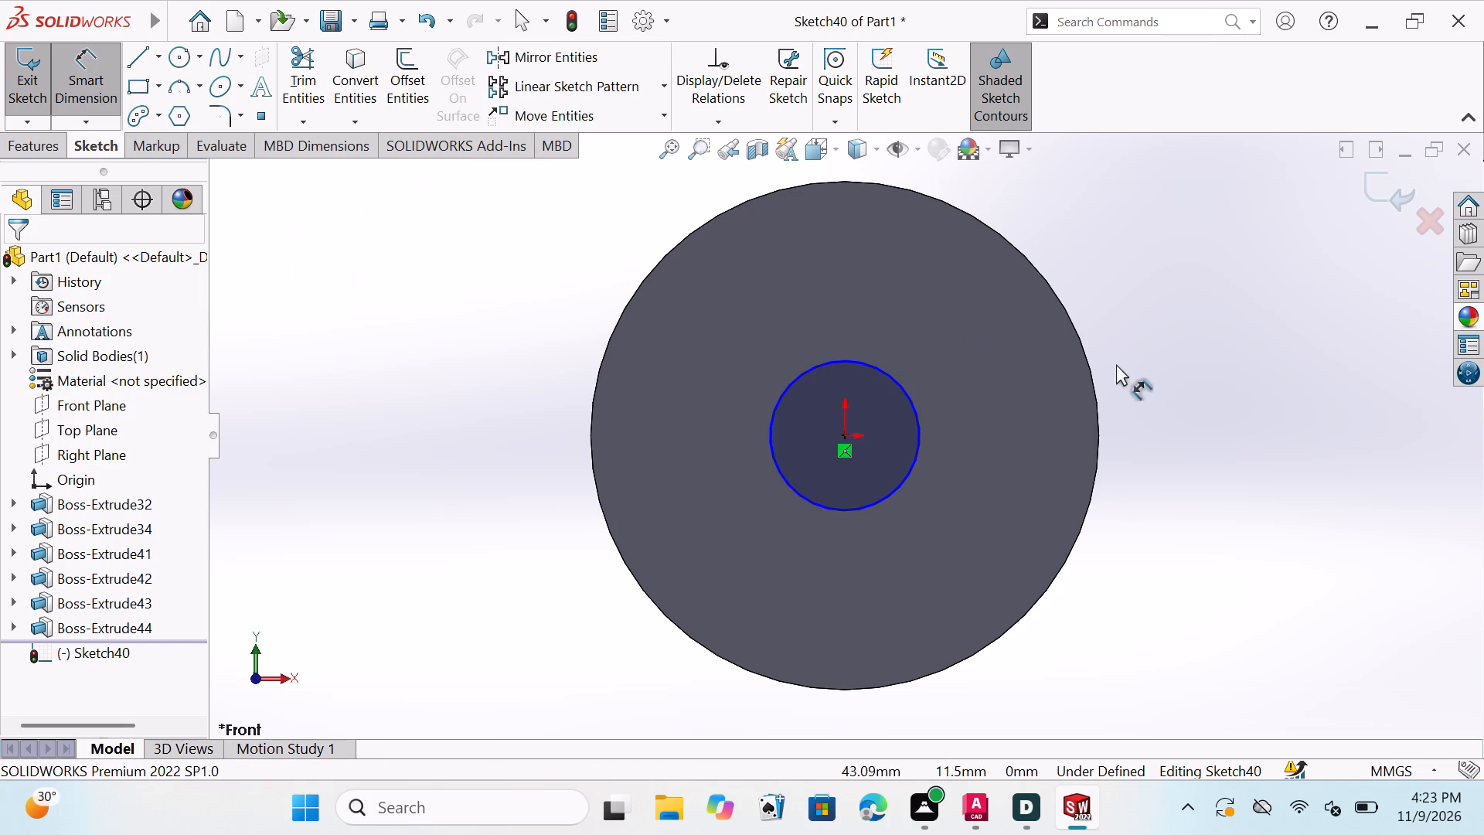
click(817, 363)
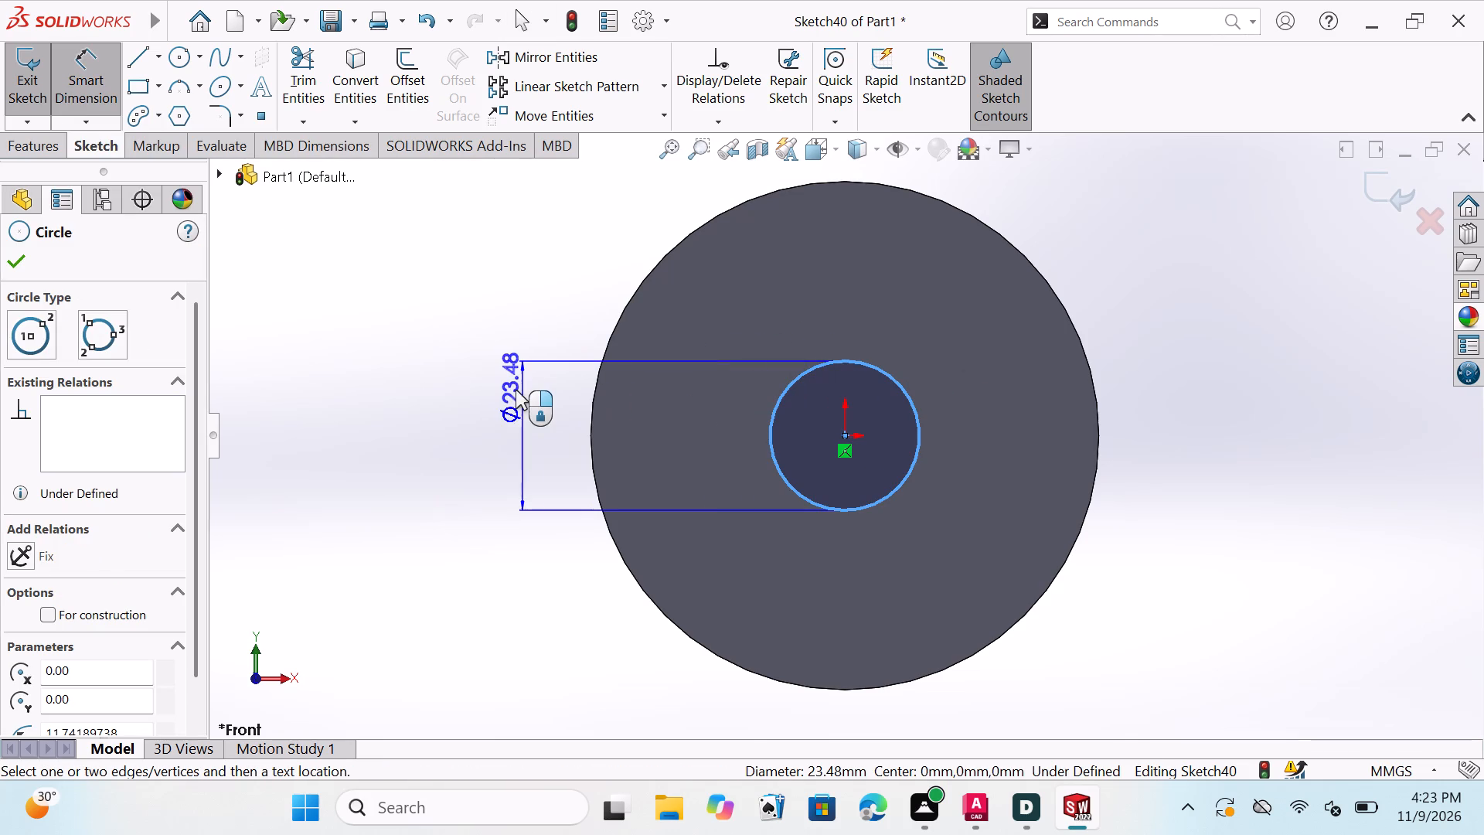
click(468, 390)
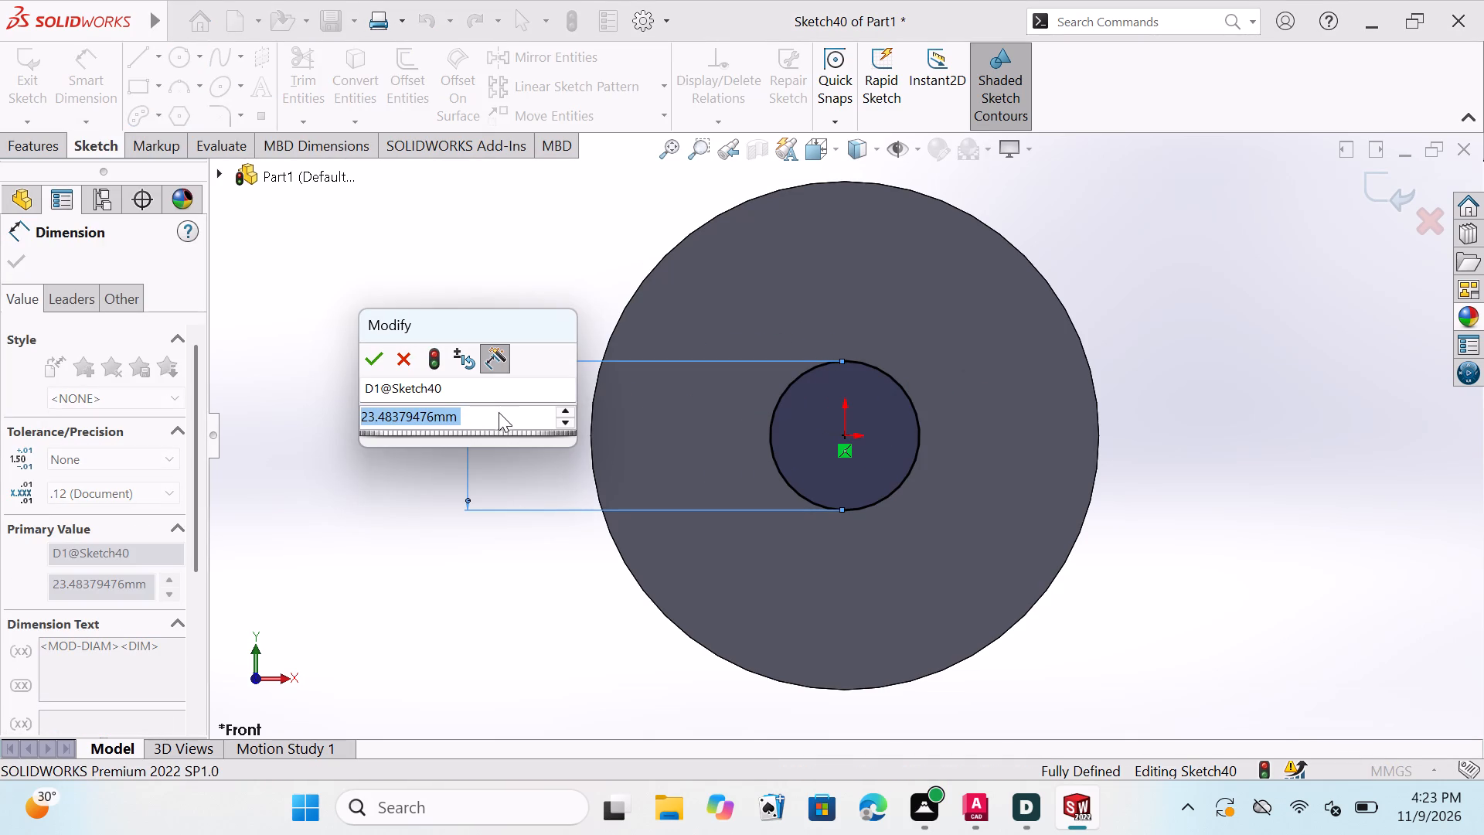
click(499, 411)
key(BackSpace)
key(BackSpace)
key(BackSpace)
key(BackSpace)
key(BackSpace)
key(BackSpace)
key(BackSpace)
key(BackSpace)
key(BackSpace)
key(BackSpace)
key(BackSpace)
key(BackSpace)
key(BackSpace)
key(BackSpace)
key(BackSpace)
key(BackSpace)
key(BackSpace)
key(BackSpace)
key(BackSpace)
key(BackSpace)
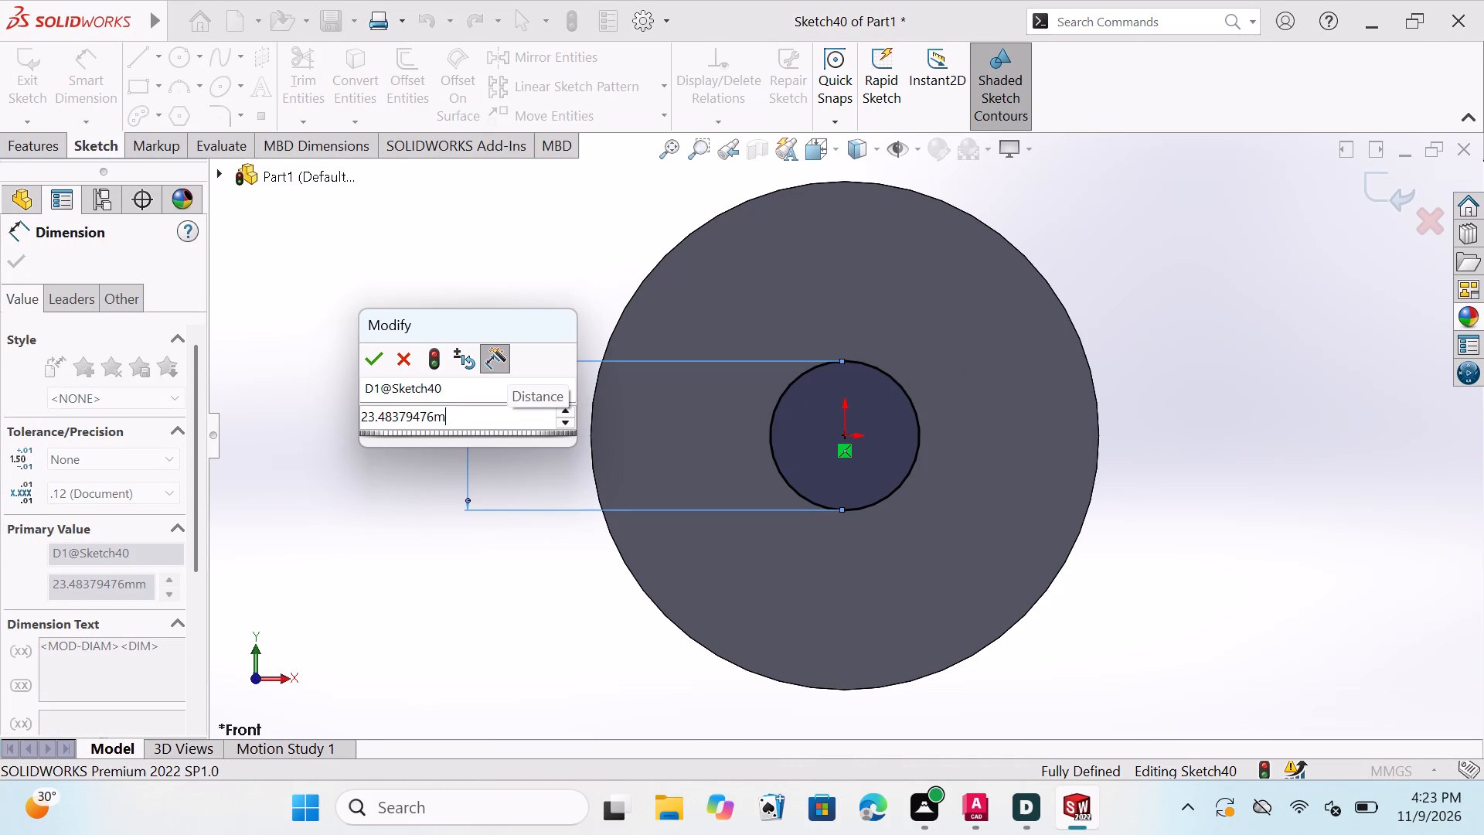
key(5)
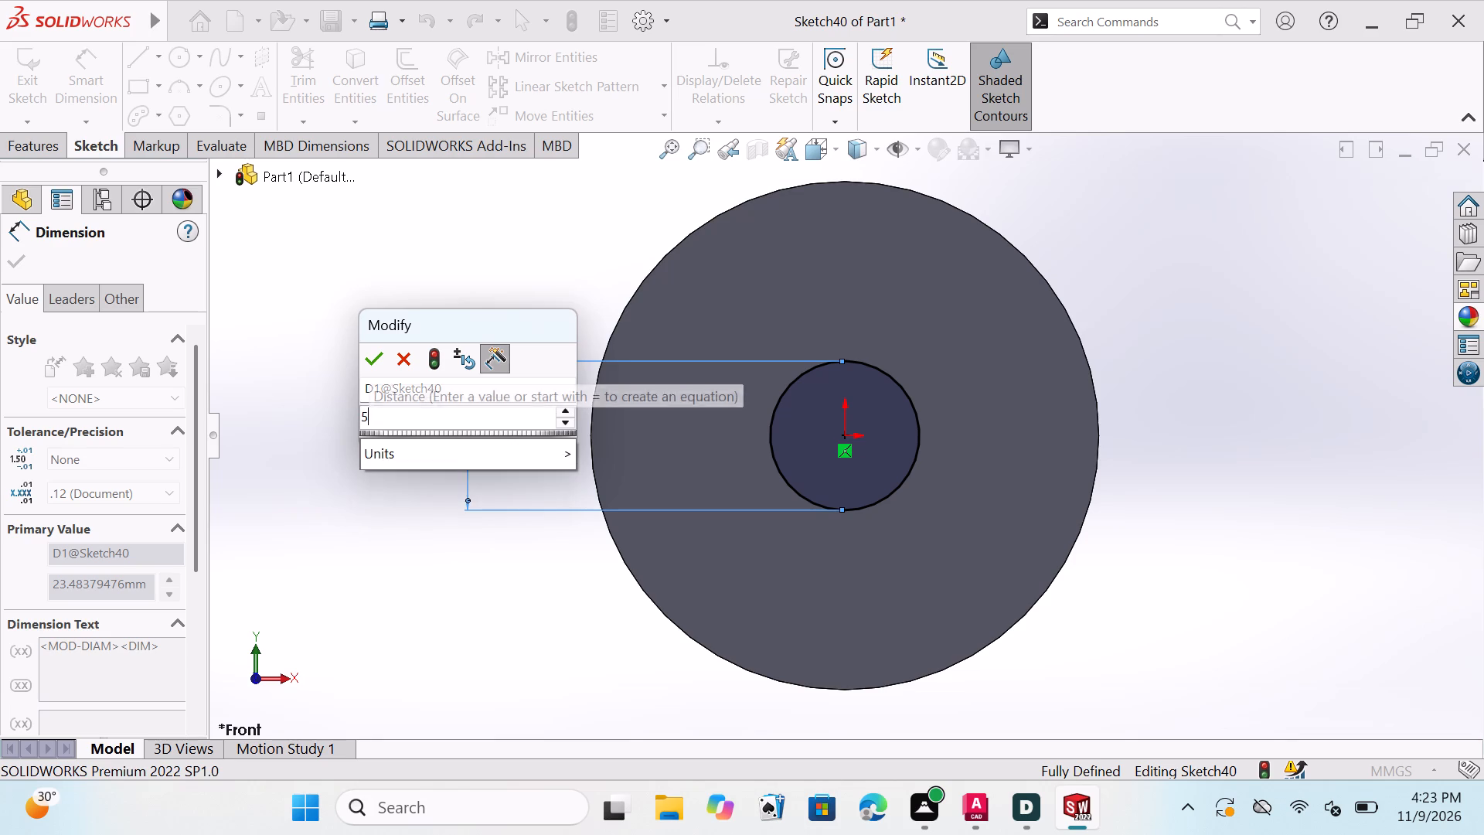
click(373, 353)
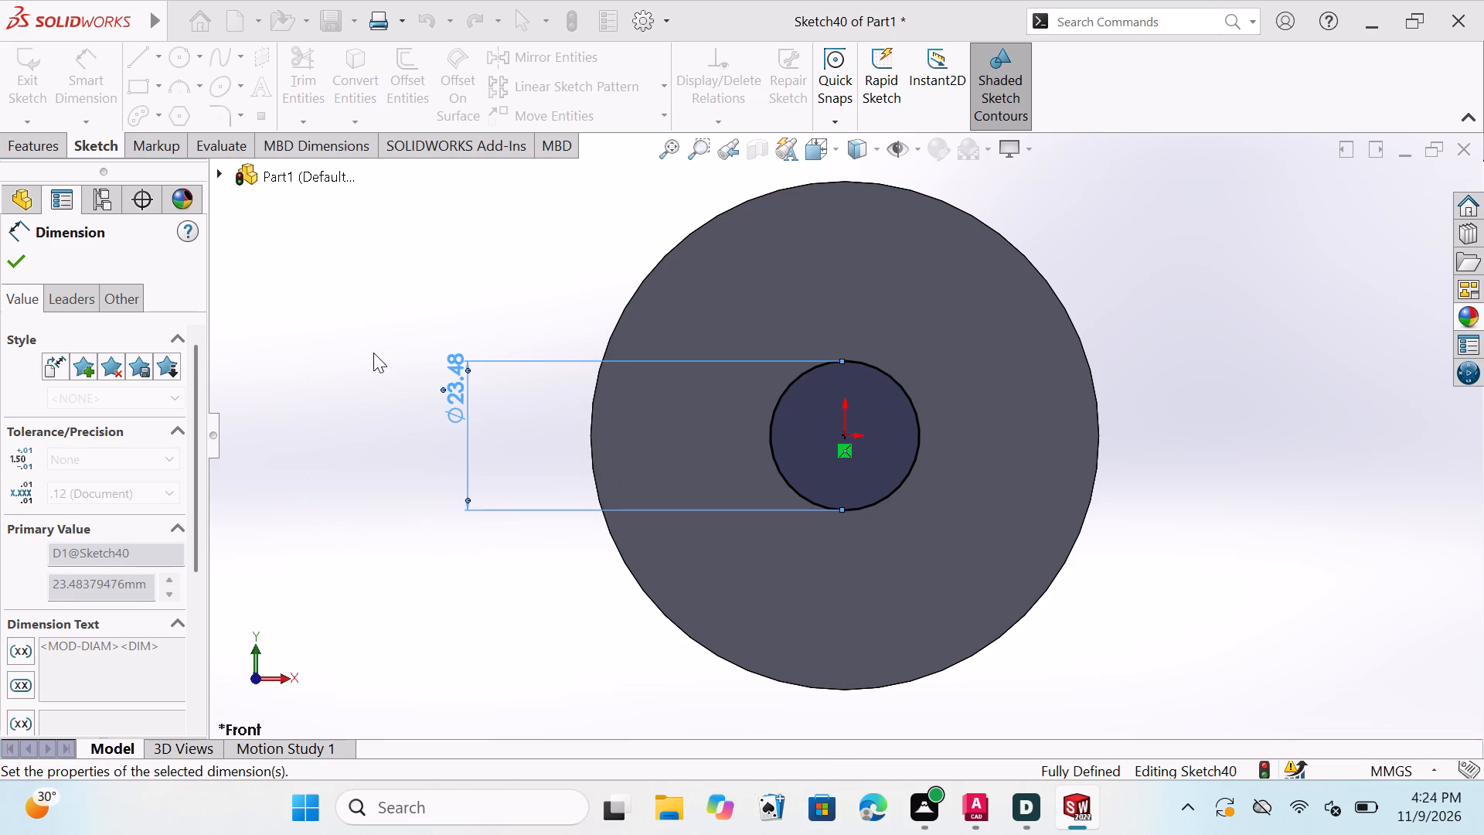
click(11, 261)
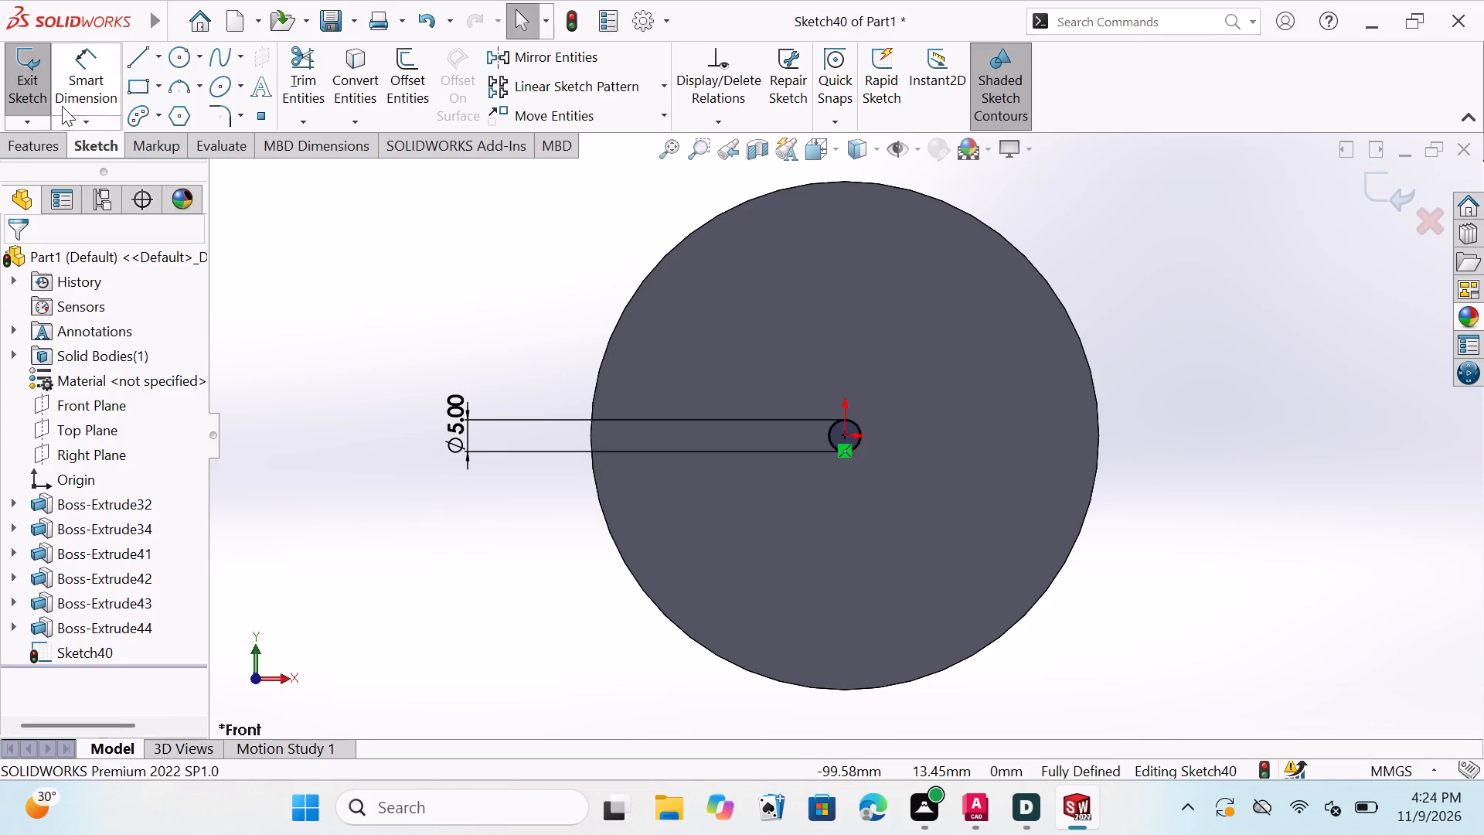
Extrude the 5 mm circle 140 mm blind in the reversed direction, through the shaft and past its smaller end, with the result merged.
click(32, 144)
click(28, 95)
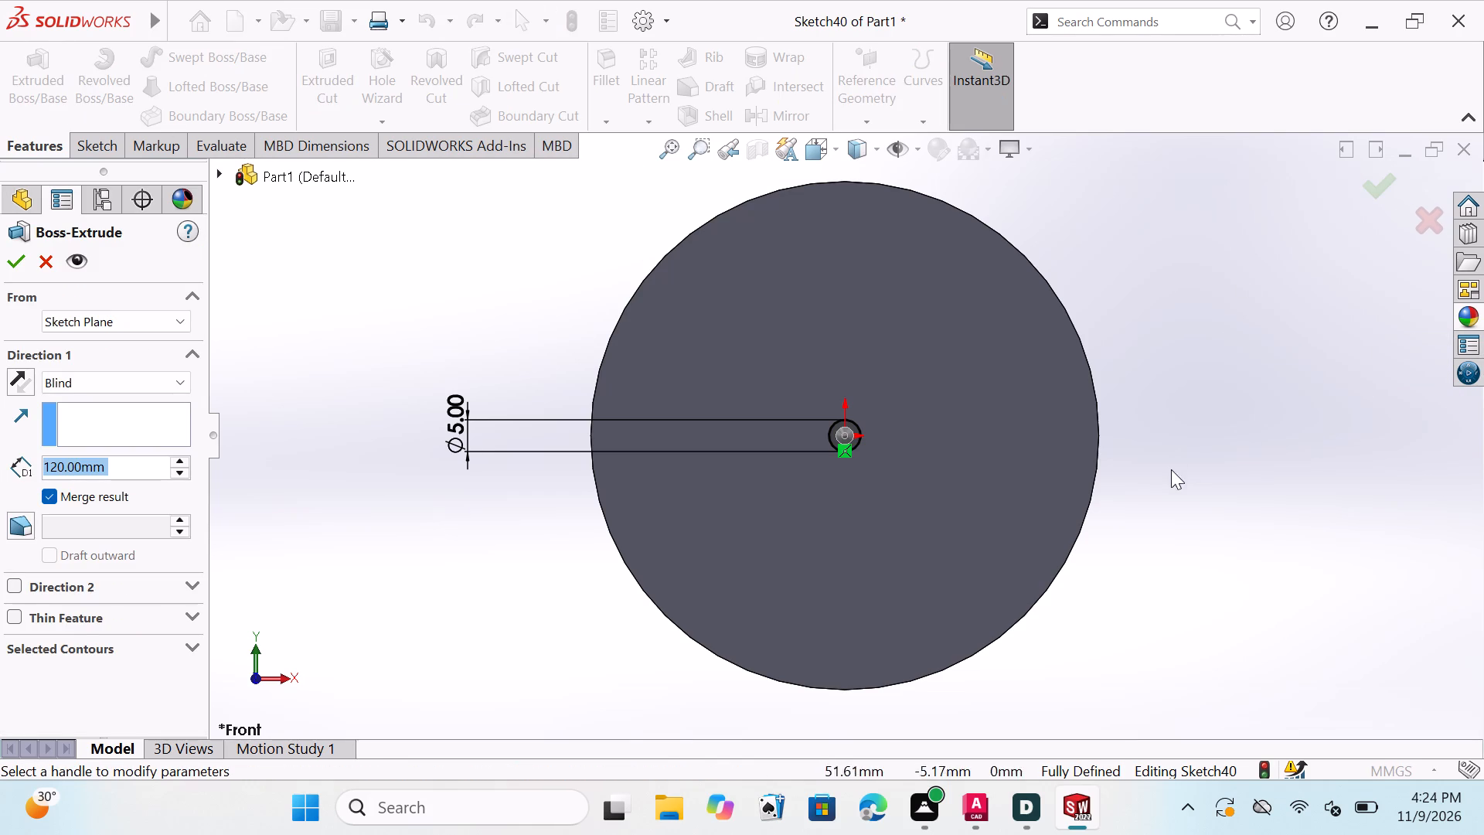
middle_drag(1171, 469, 1050, 533)
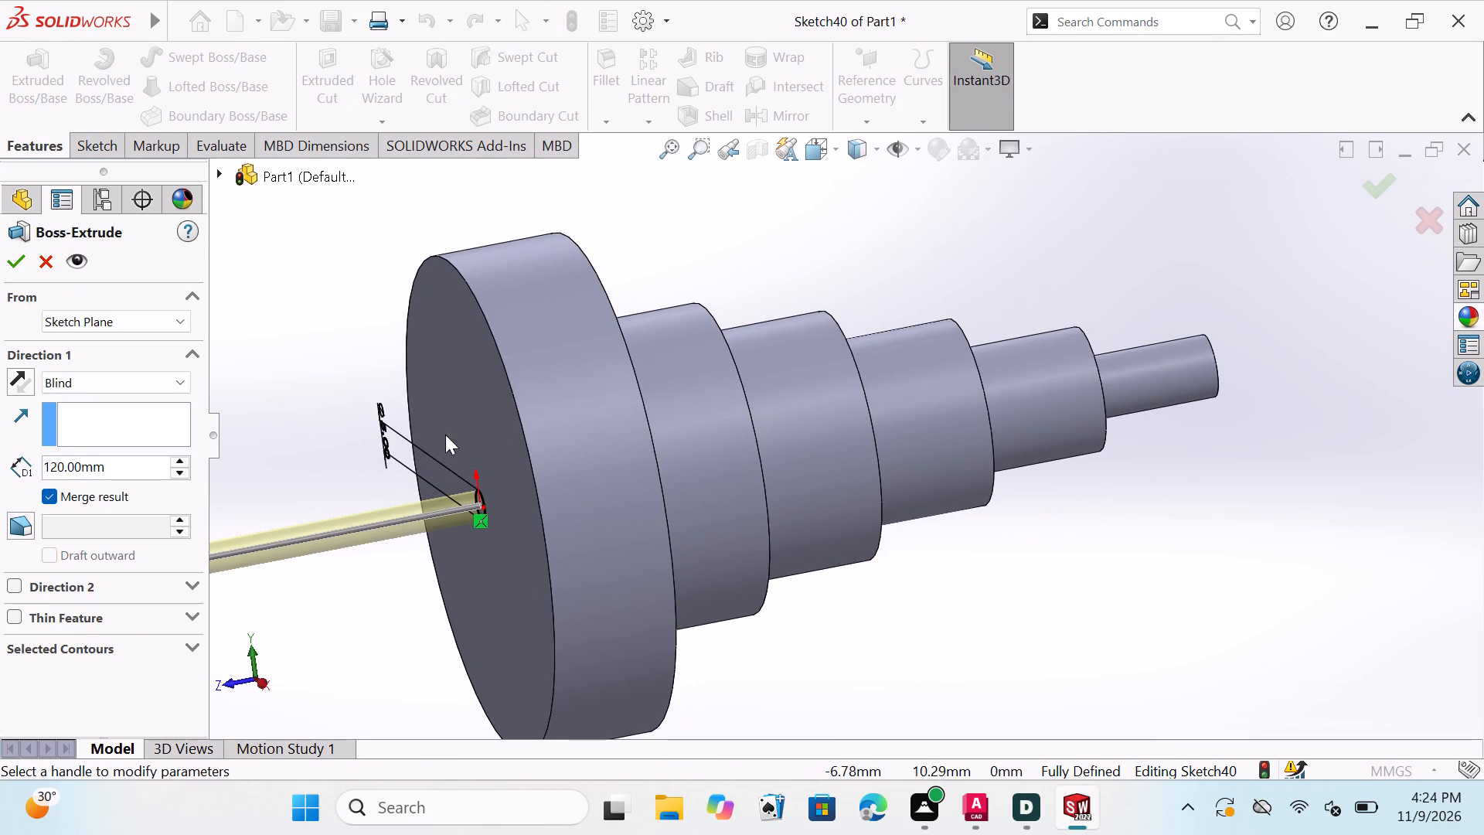
click(122, 460)
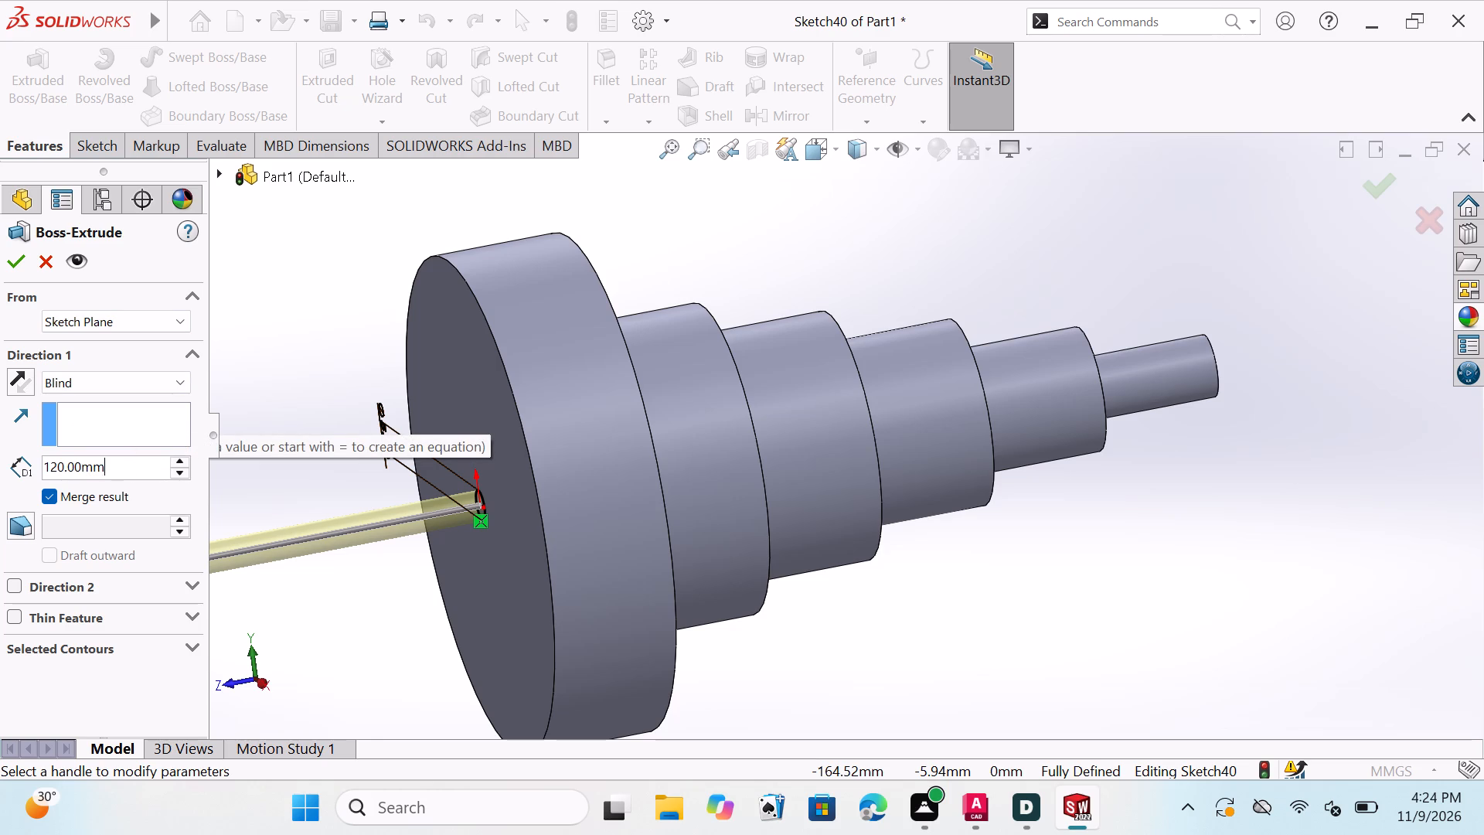
key(BackSpace)
key(BackSpace)
key(BackSpace)
key(BackSpace)
key(BackSpace)
key(BackSpace)
key(BackSpace)
key(BackSpace)
key(BackSpace)
key(BackSpace)
key(BackSpace)
key(BackSpace)
key(BackSpace)
key(BackSpace)
key(BackSpace)
key(BackSpace)
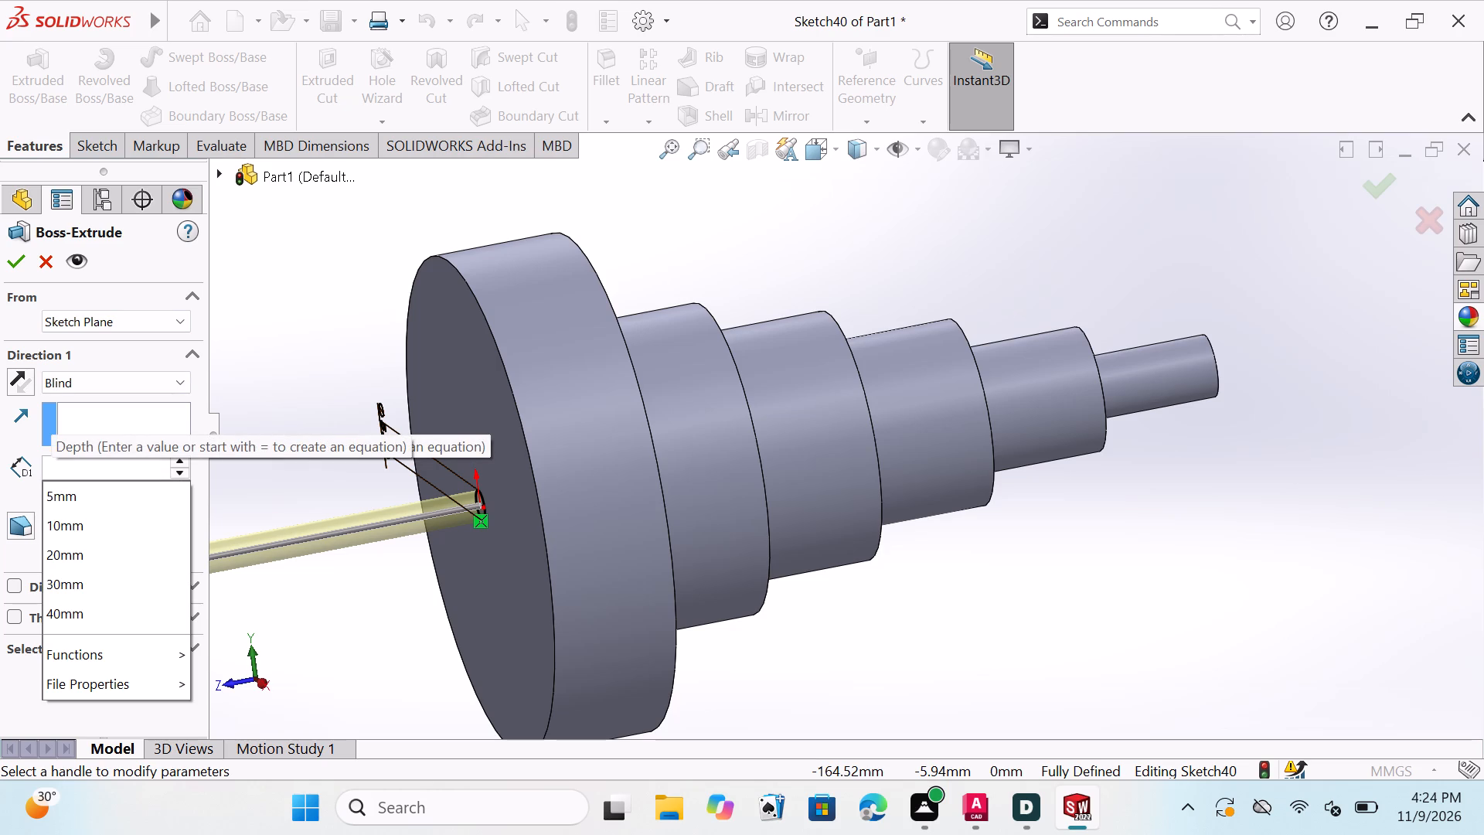
text(140)
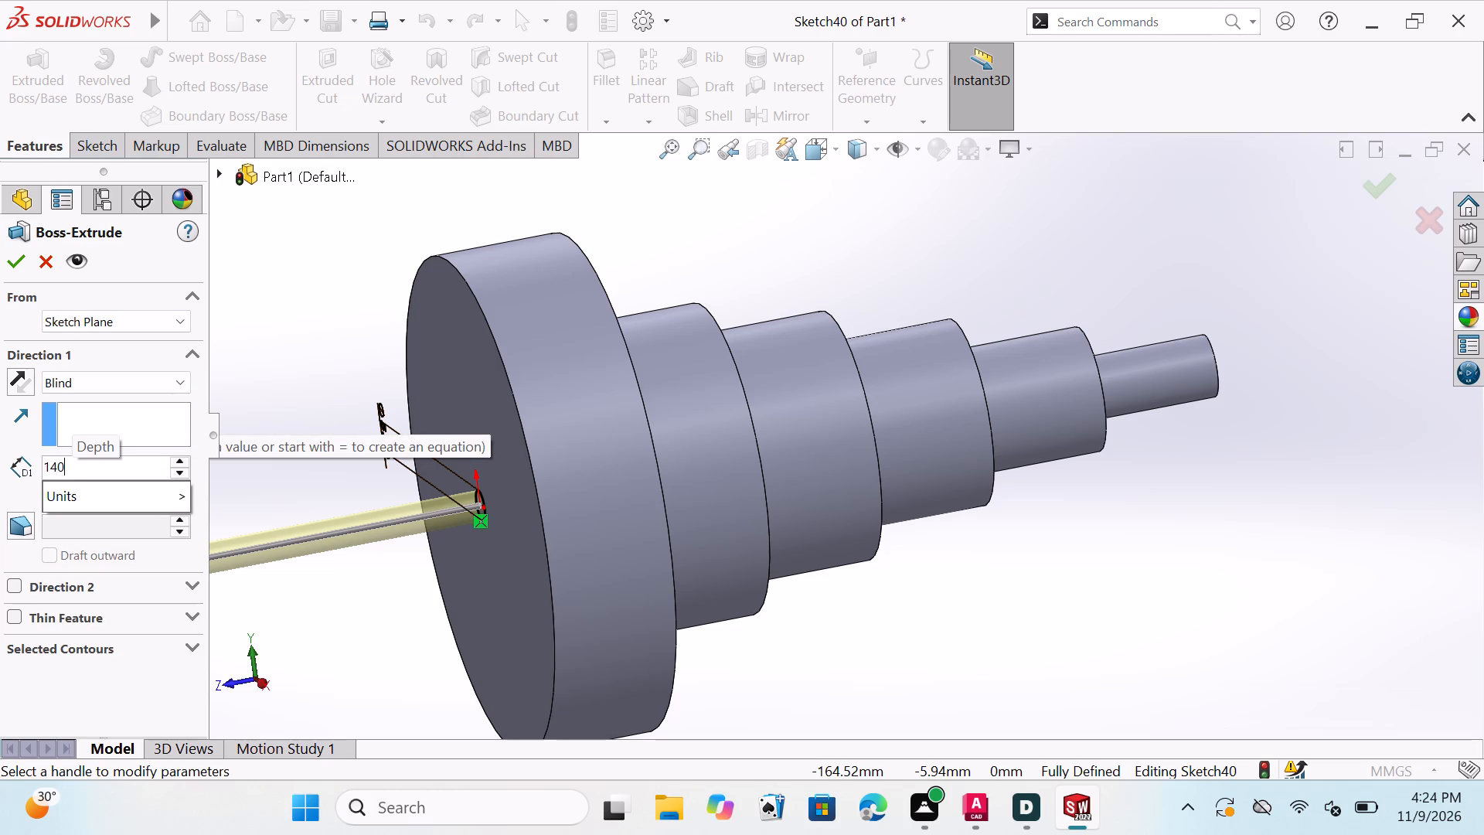
click(16, 370)
click(18, 377)
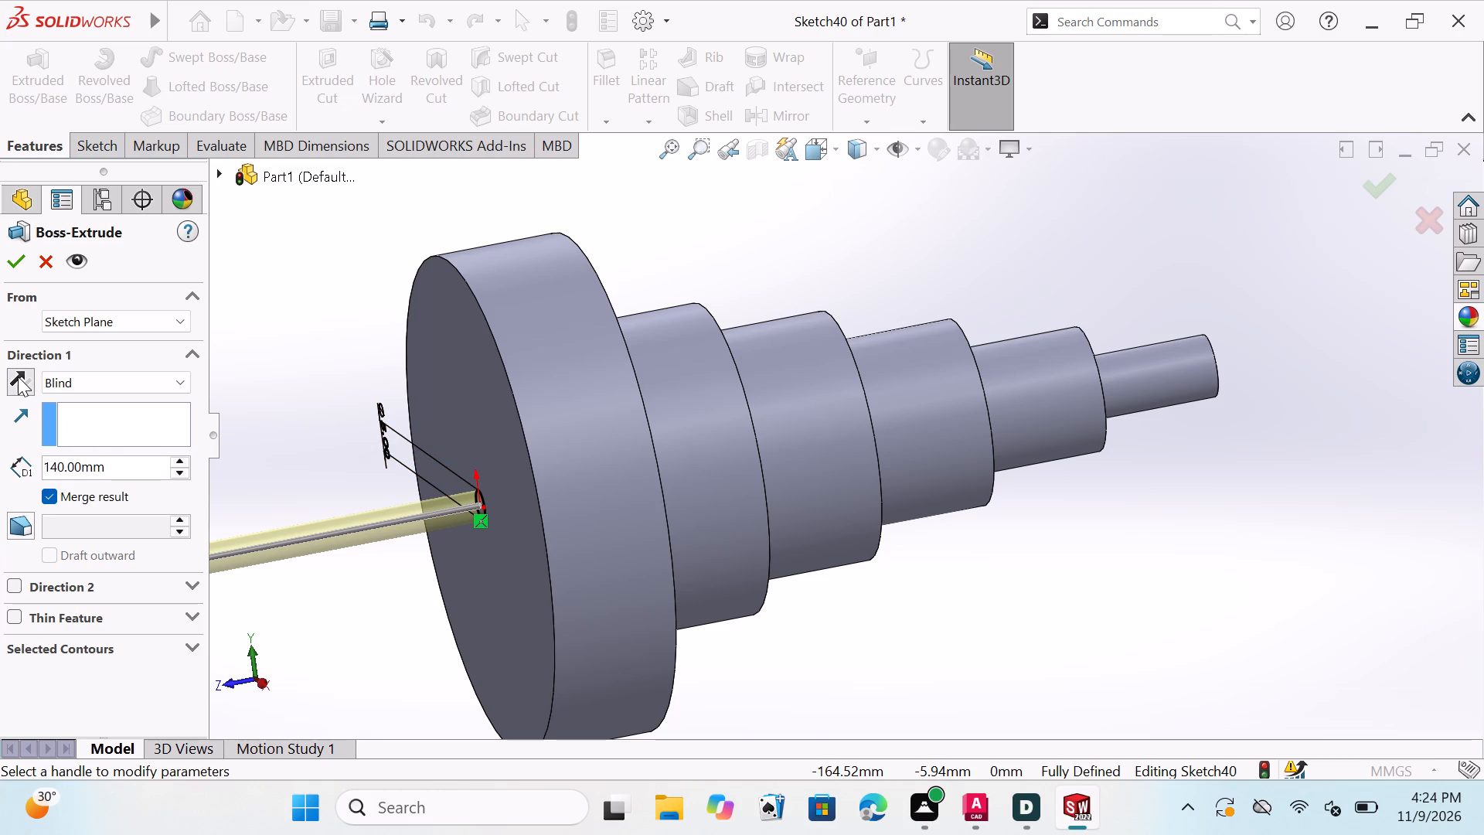
click(20, 259)
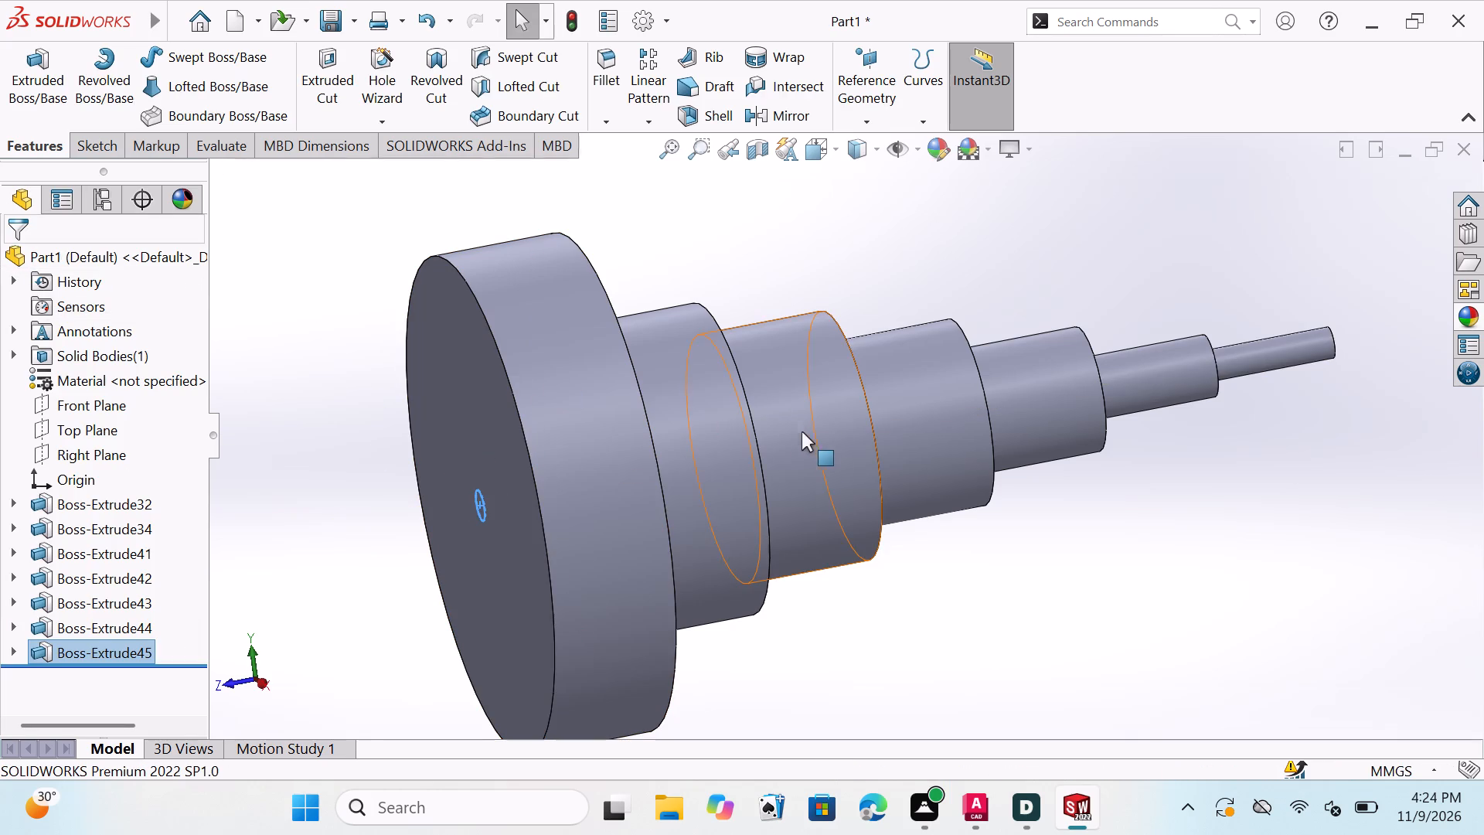
Examine the stepped shaft from both ends and from the side to check all of its steps.
middle_drag(938, 502, 800, 582)
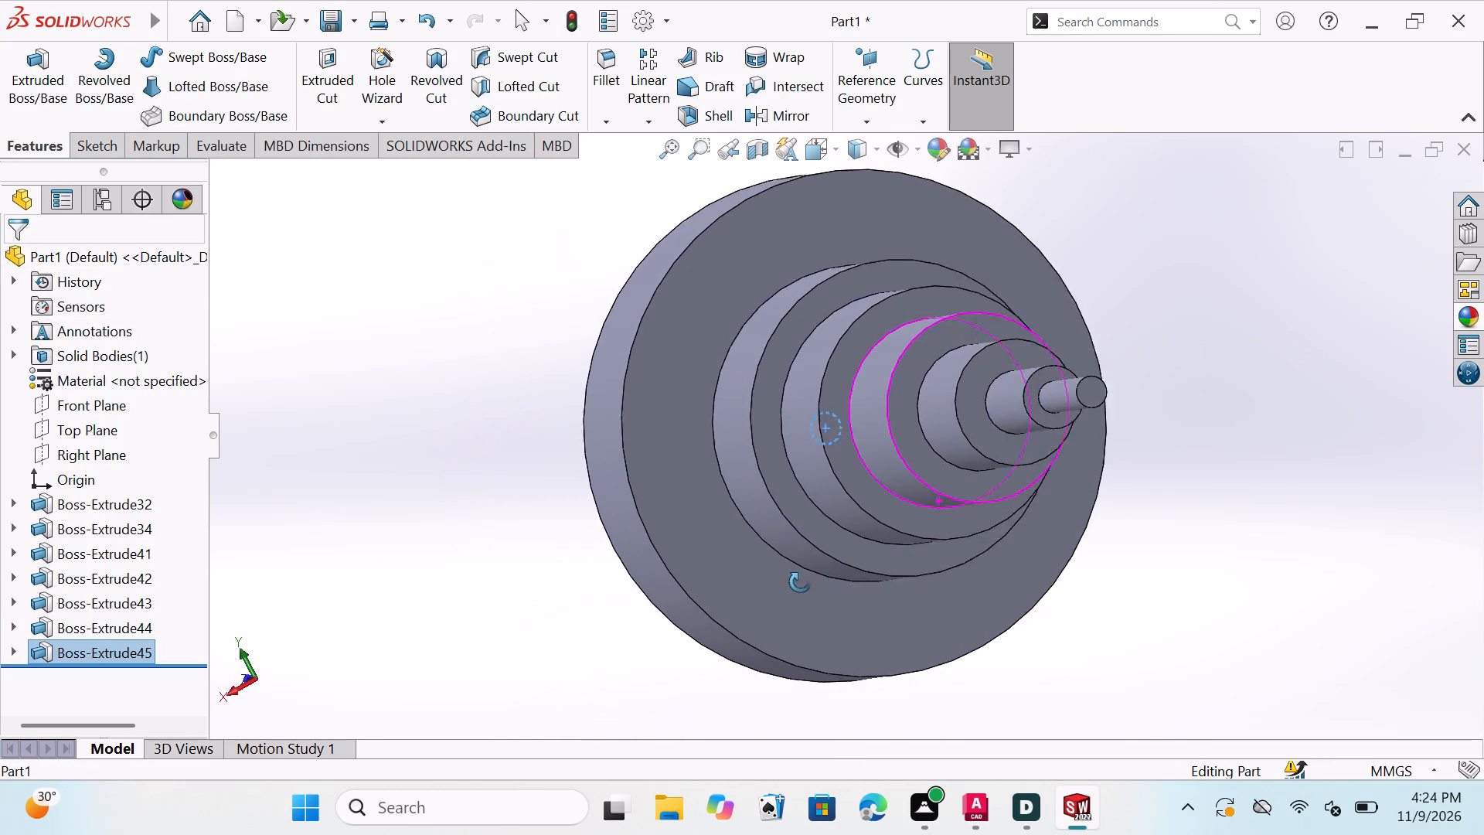
middle_drag(800, 582, 685, 591)
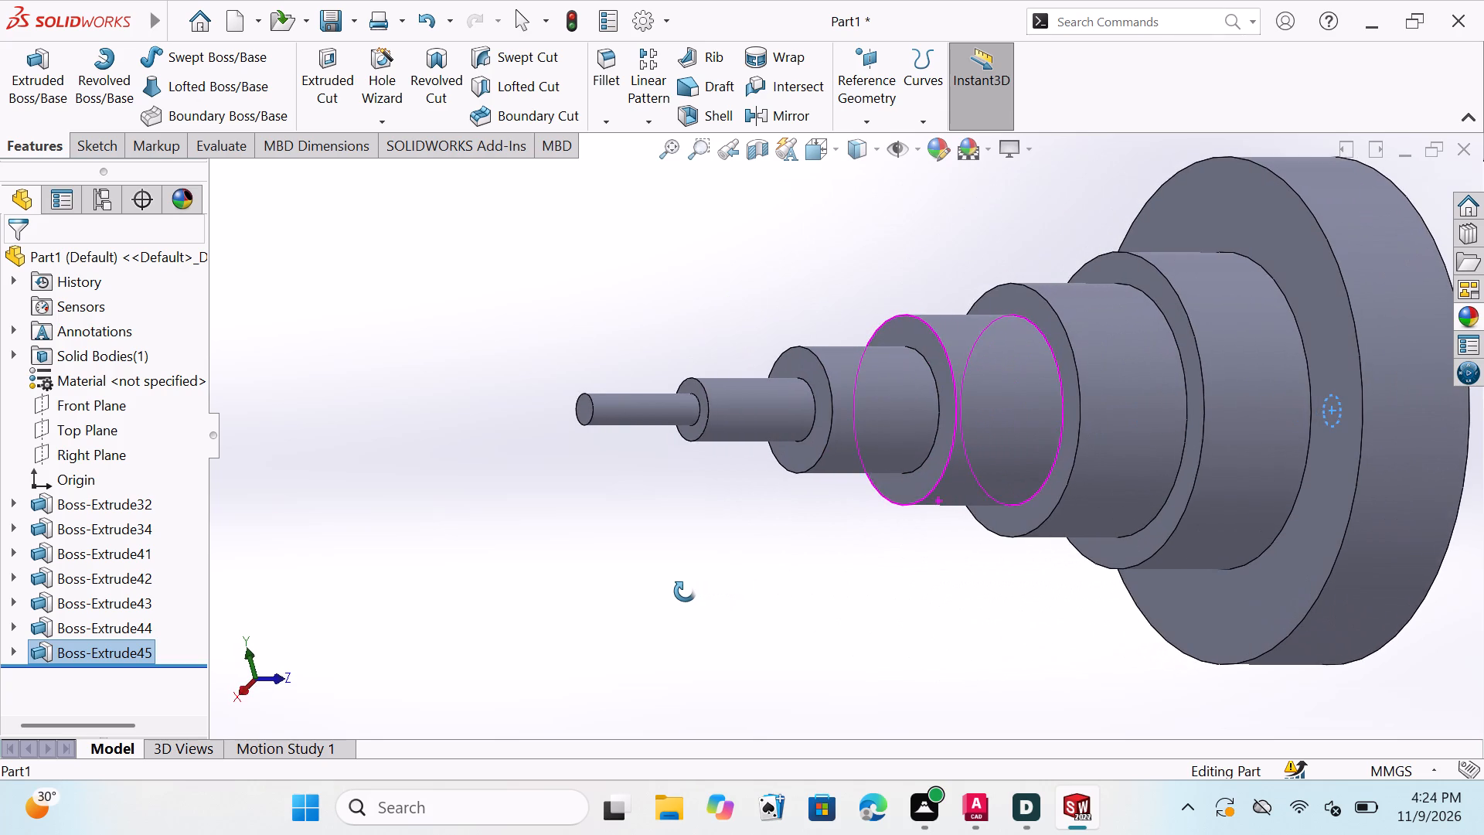
middle_drag(685, 591, 520, 590)
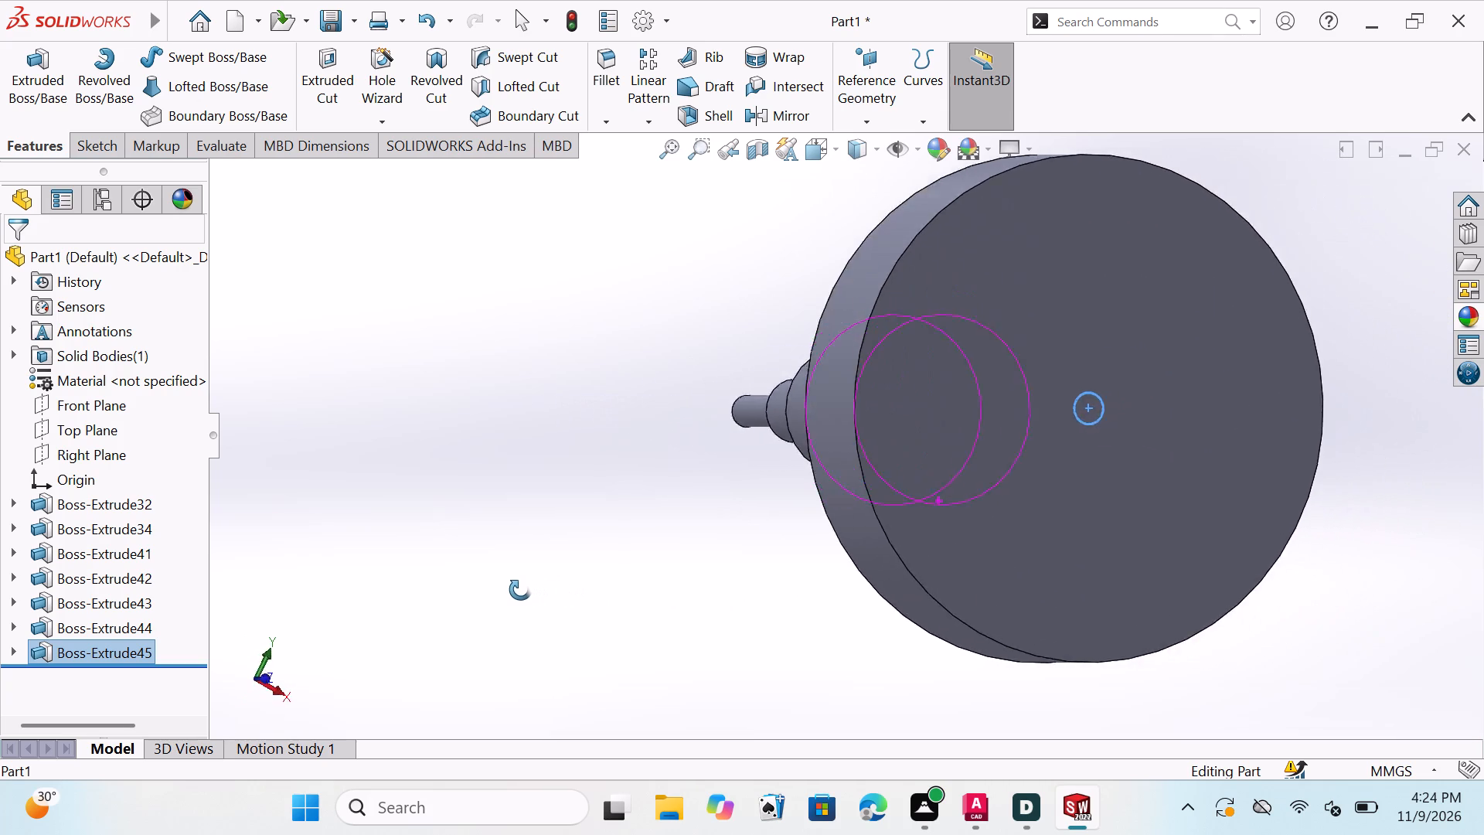
middle_drag(520, 590, 425, 602)
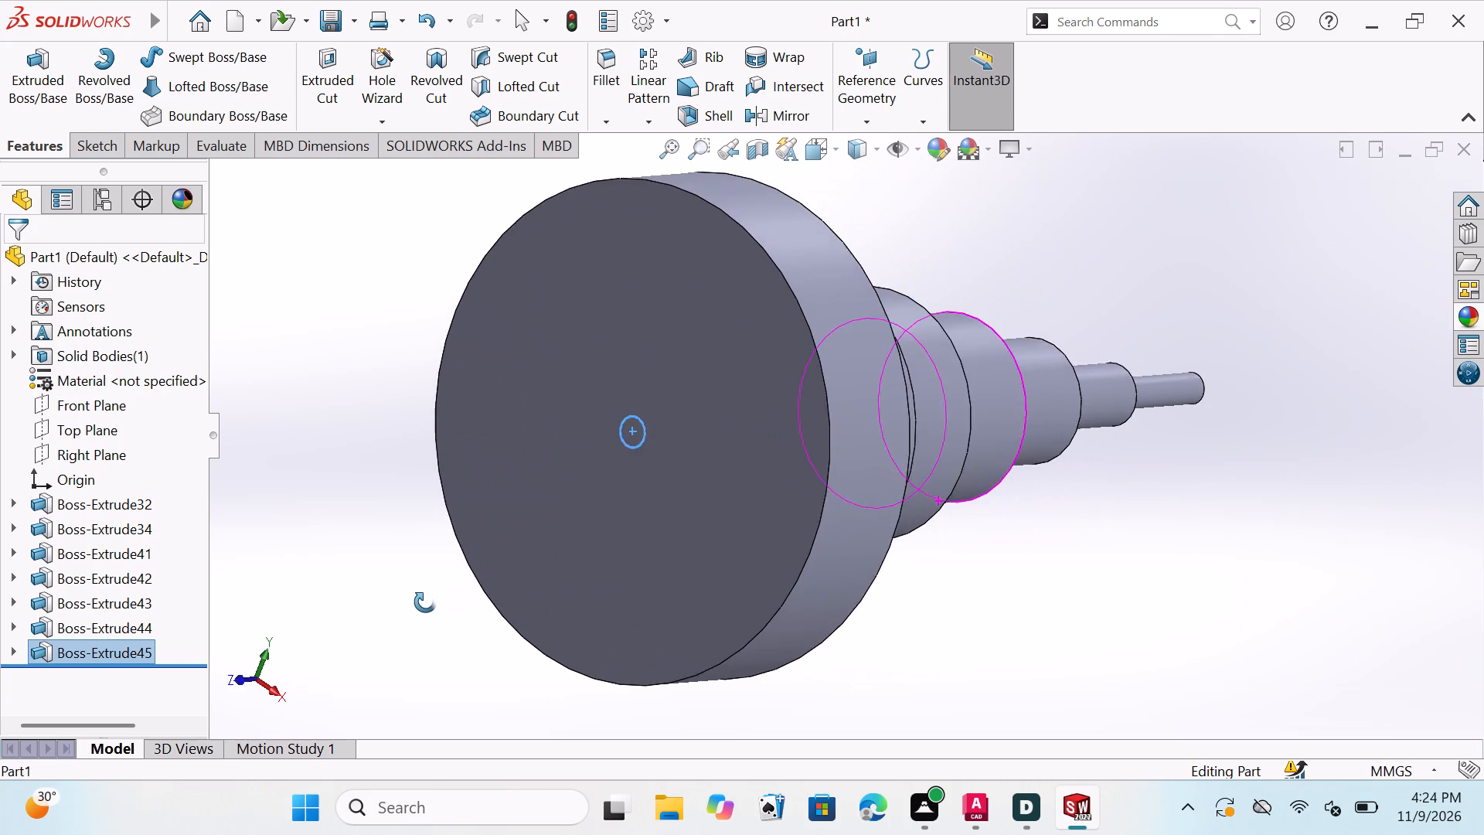
middle_drag(425, 602, 392, 612)
scroll(885, 558, up, 1)
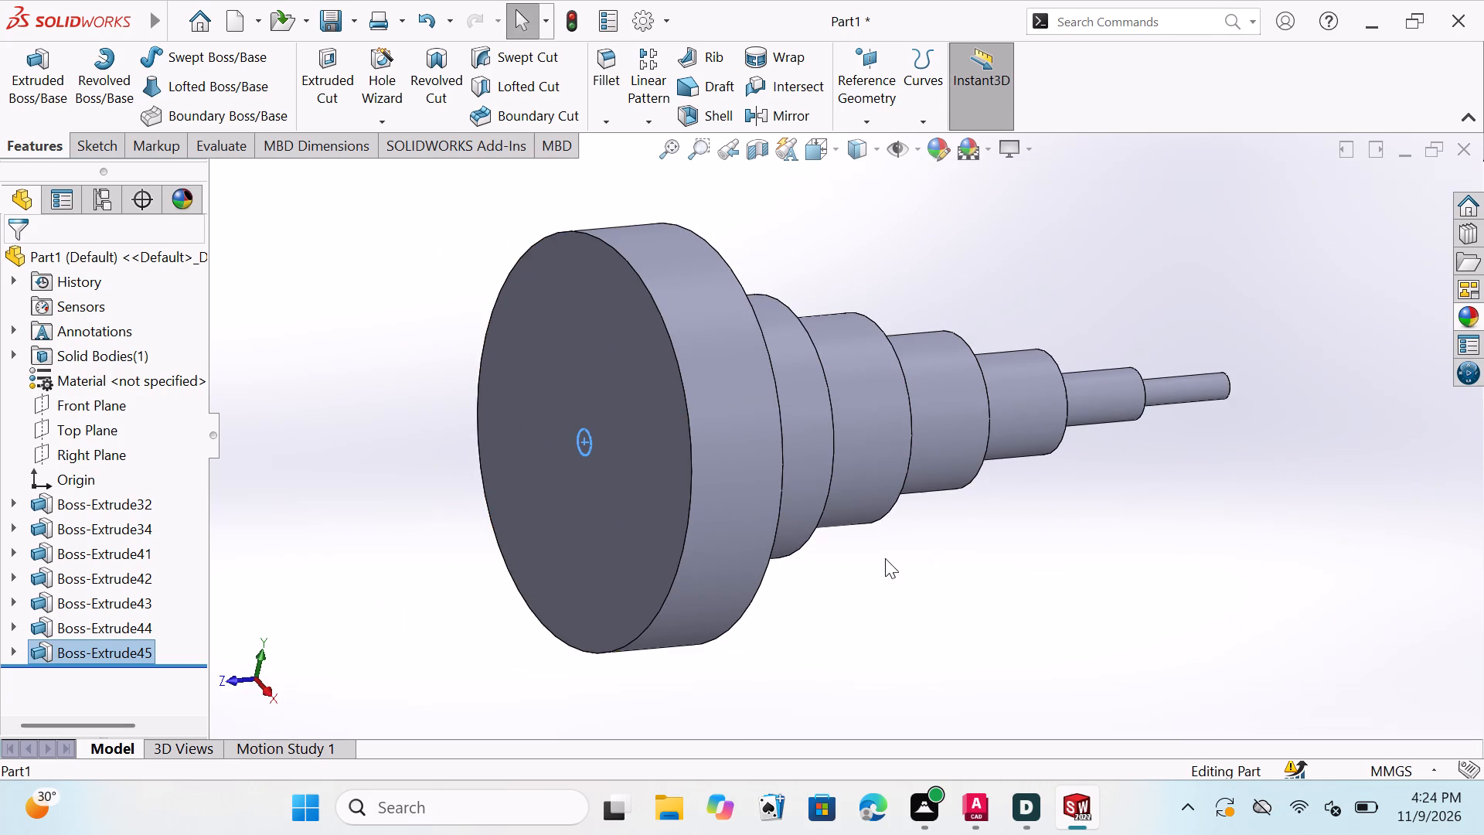
scroll(837, 581, down, 1)
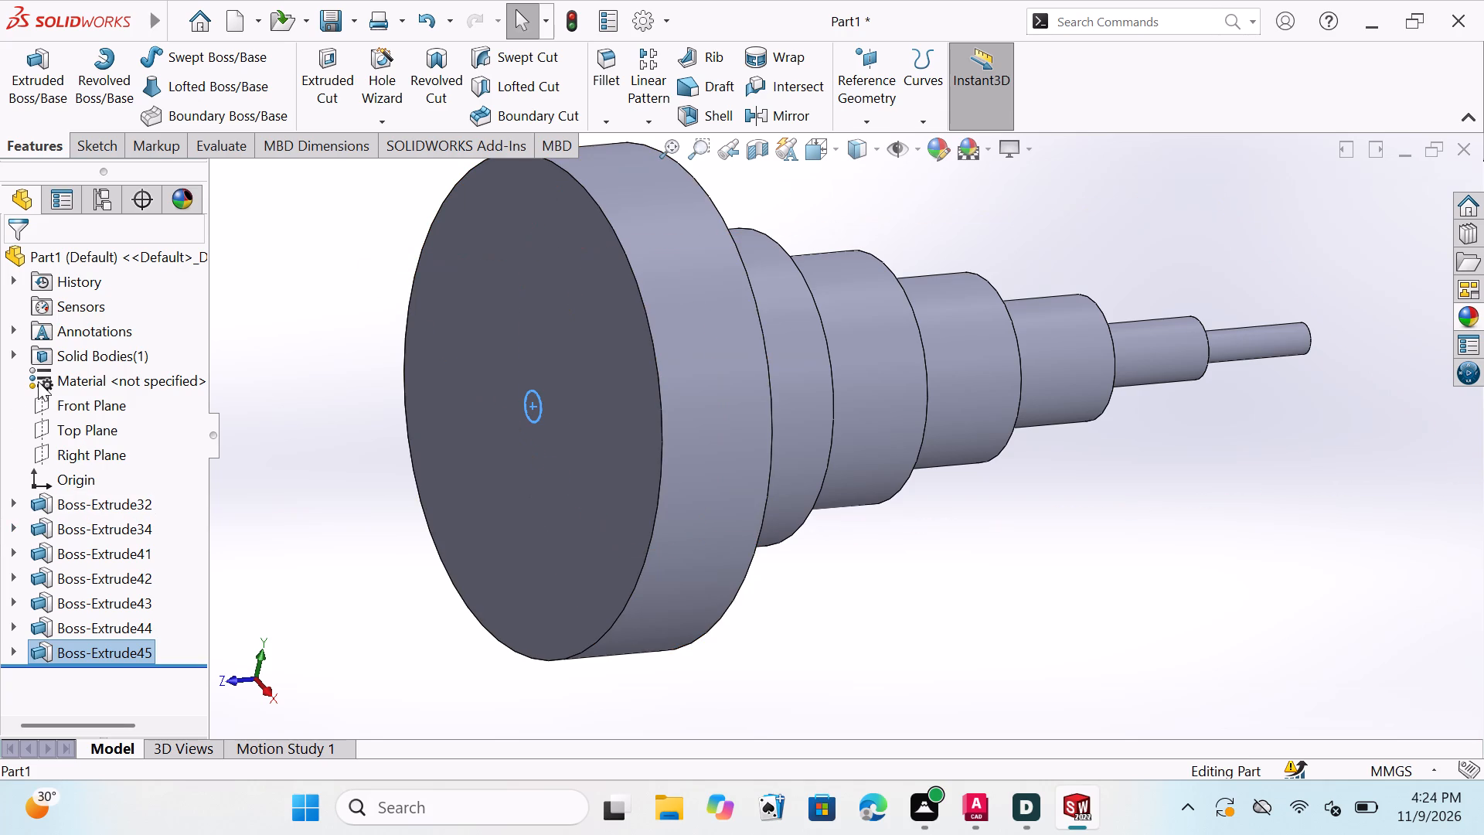
Select the Front Plane and view the shaft in the standard Front orientation.
double_click(60, 400)
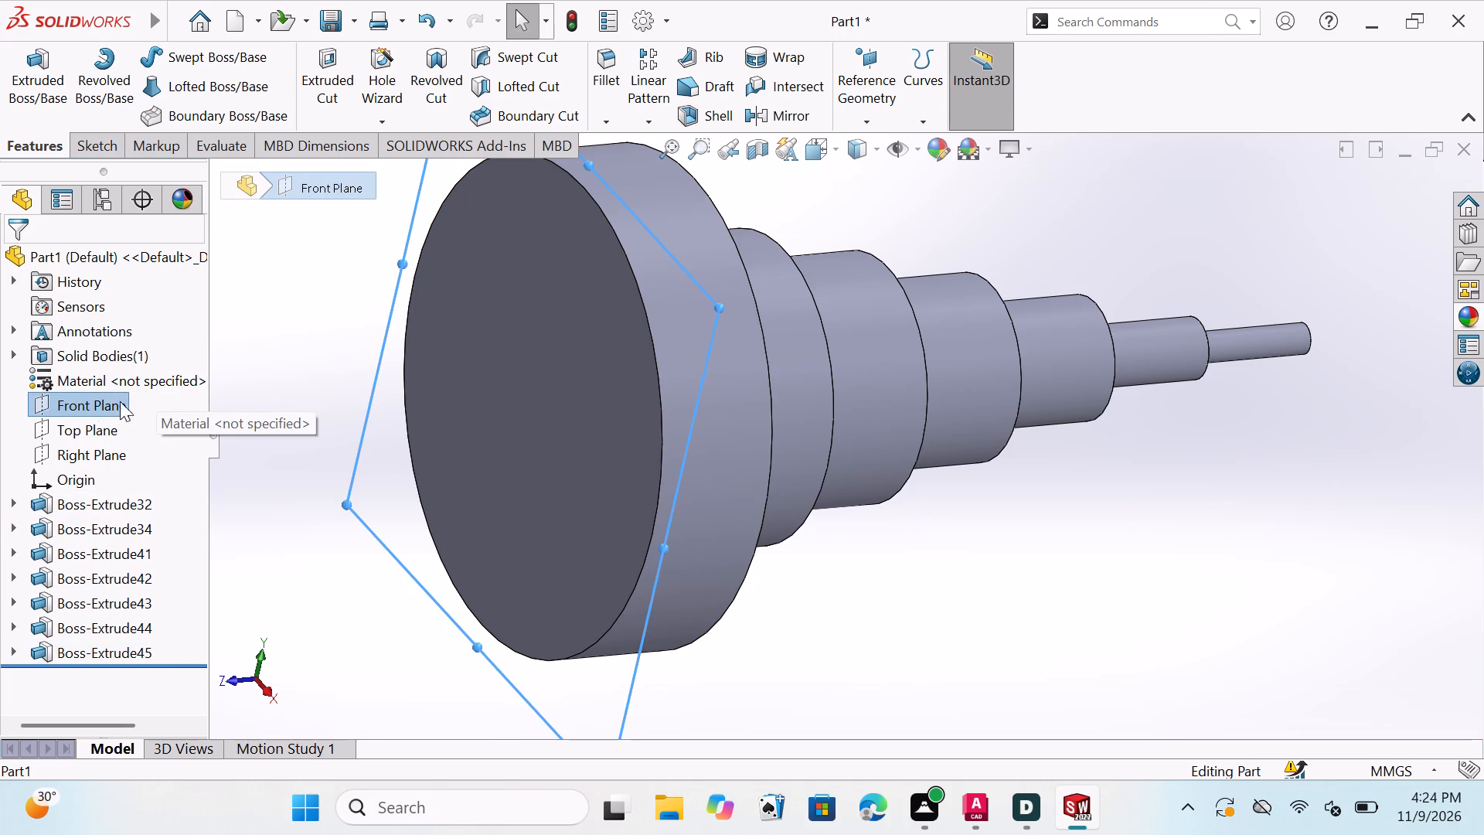
click(92, 401)
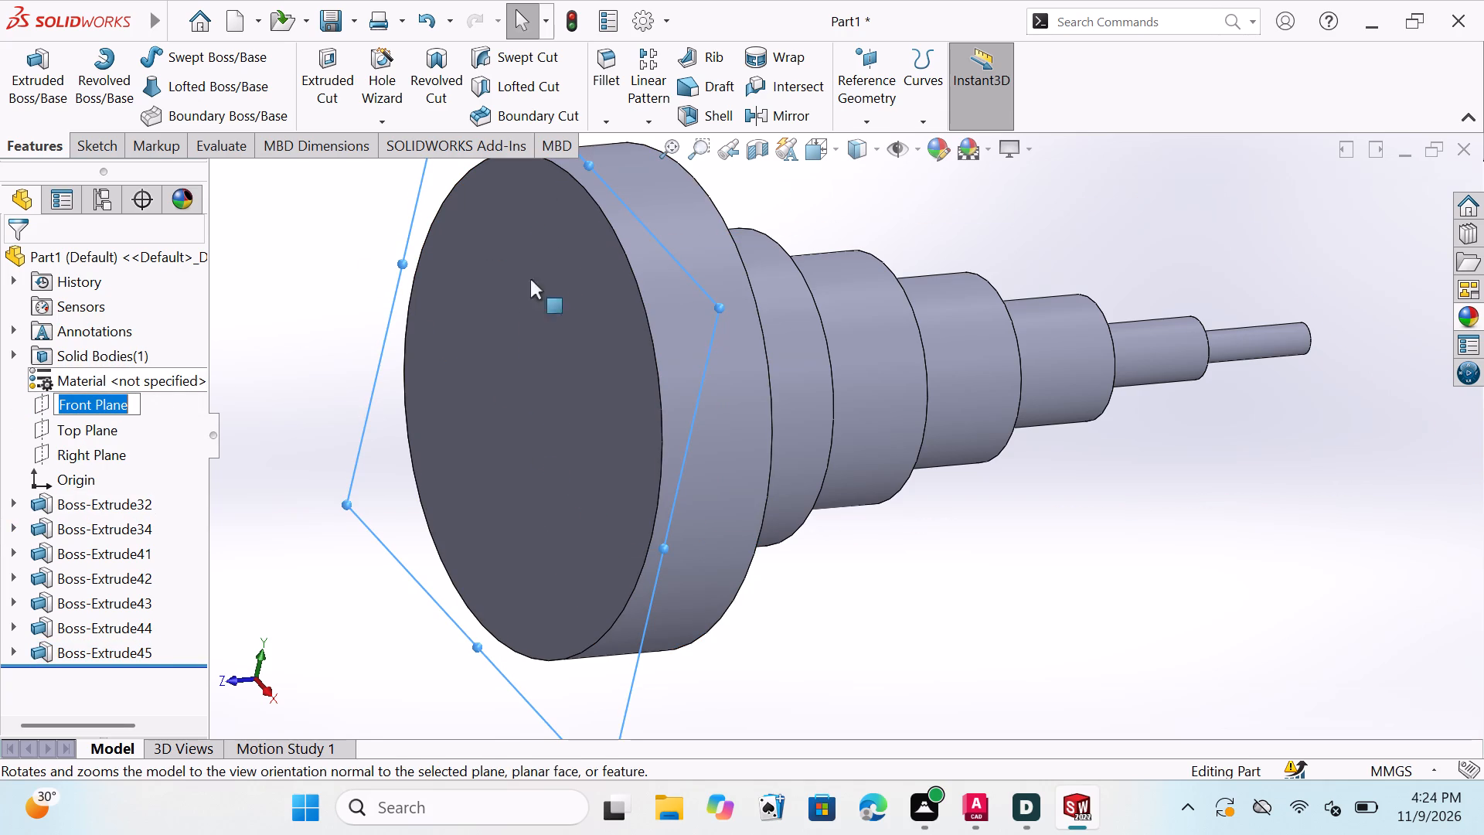
click(808, 150)
click(938, 272)
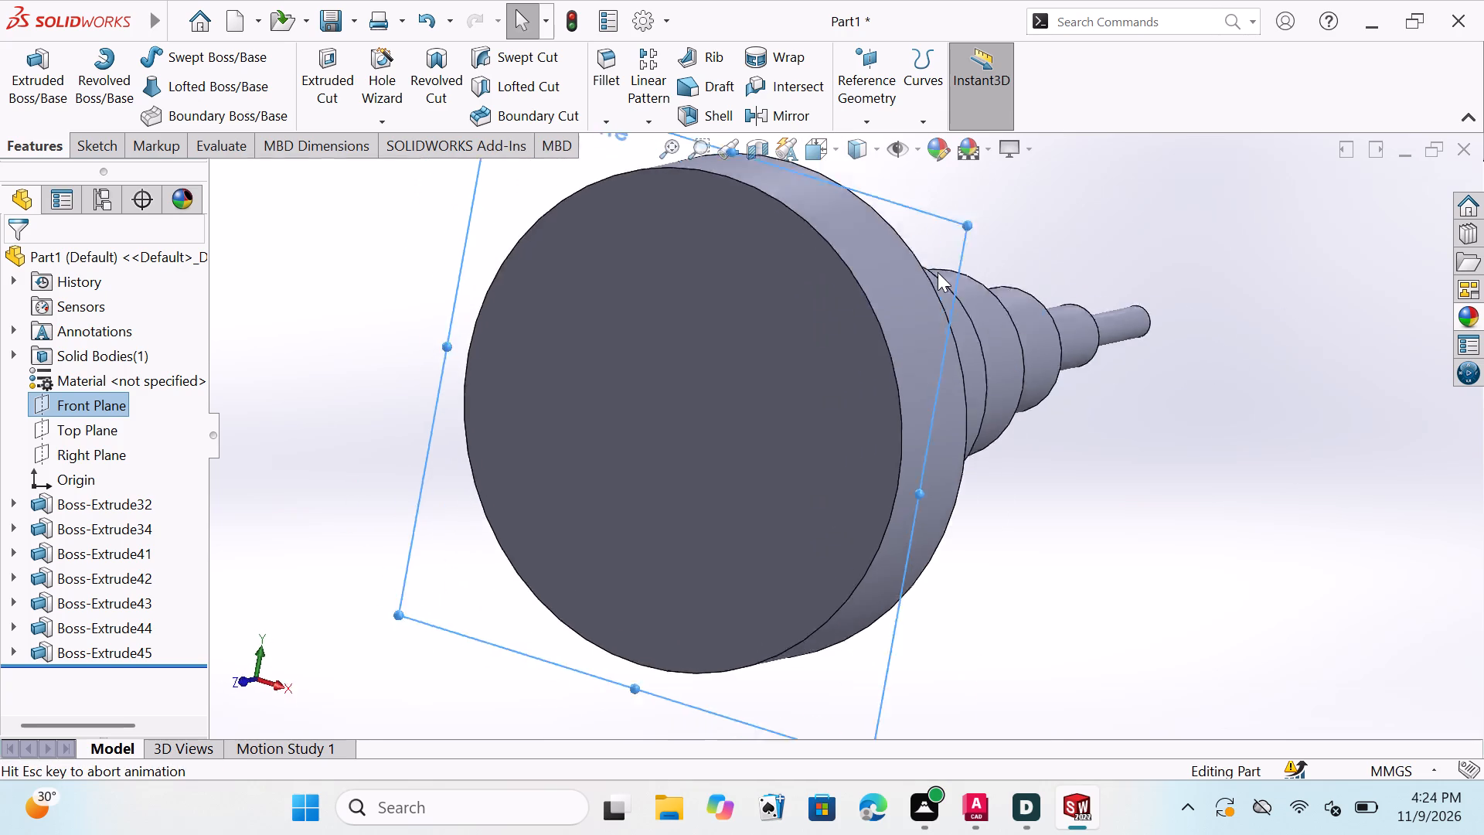
scroll(879, 447, down, 1)
scroll(879, 448, up, 2)
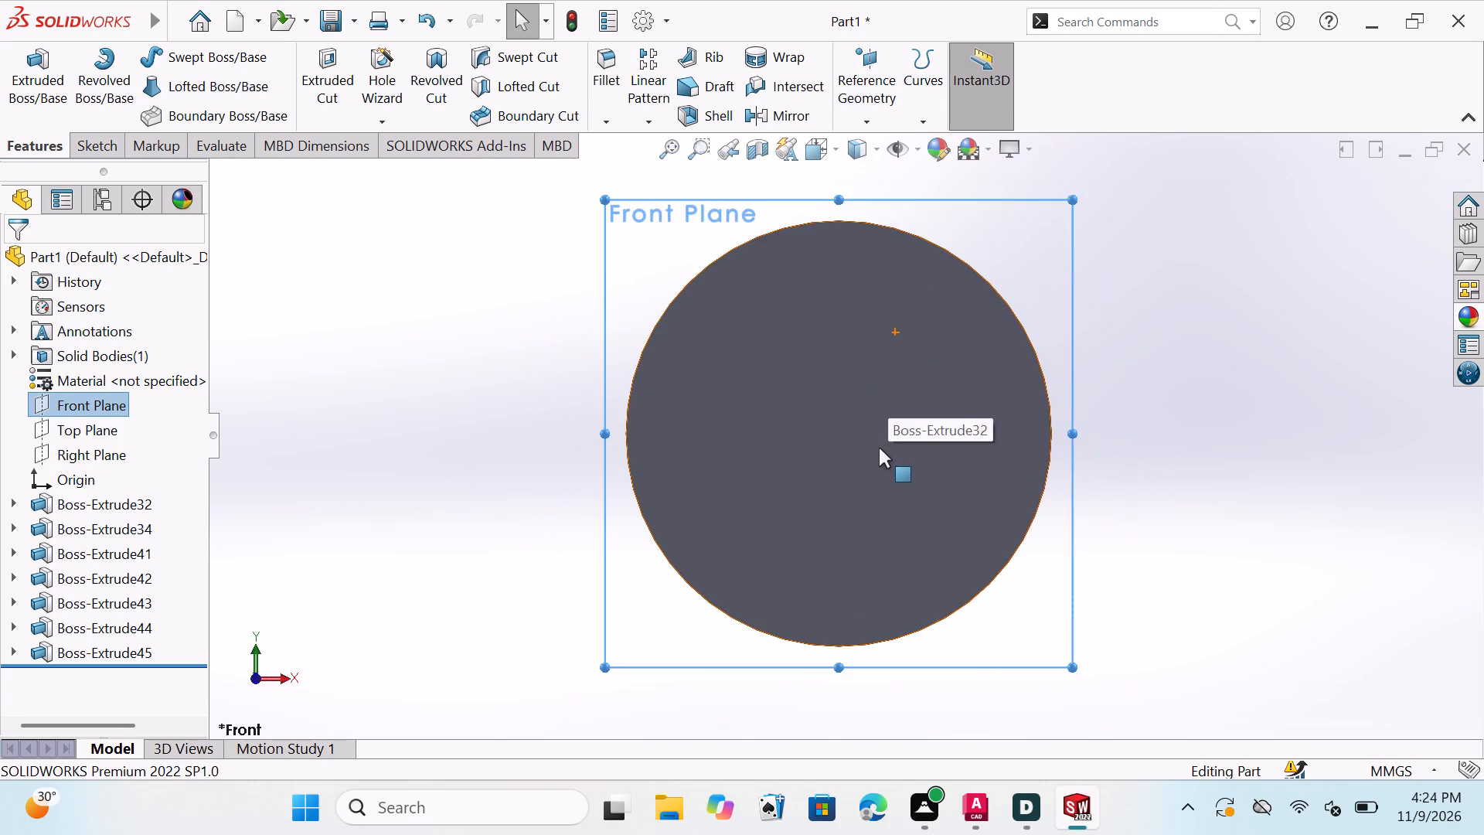
scroll(879, 448, up, 1)
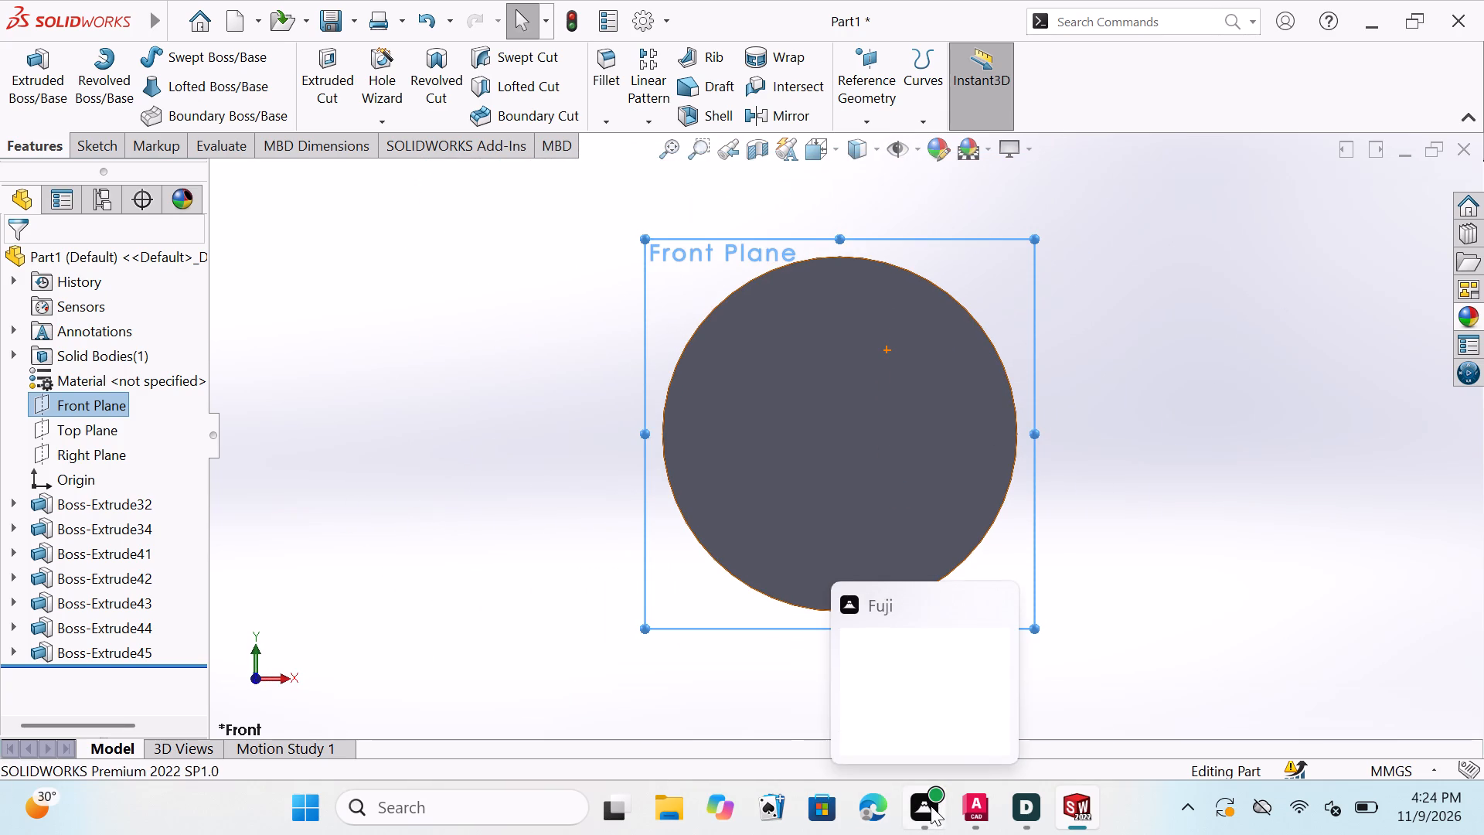
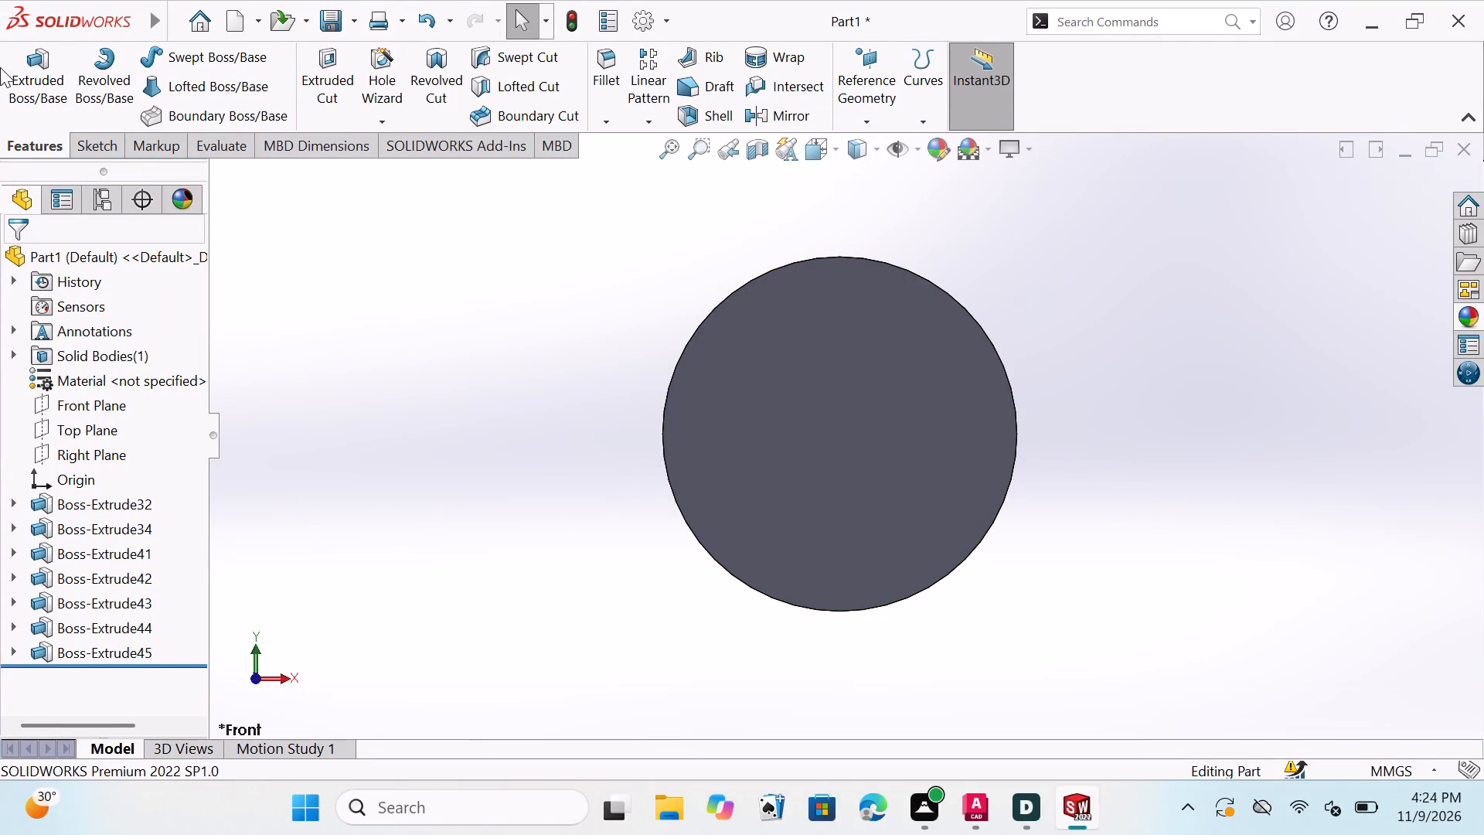
Sketch a circle of about 25 mm radius on the shaft's large end face, centred on the origin.
click(84, 147)
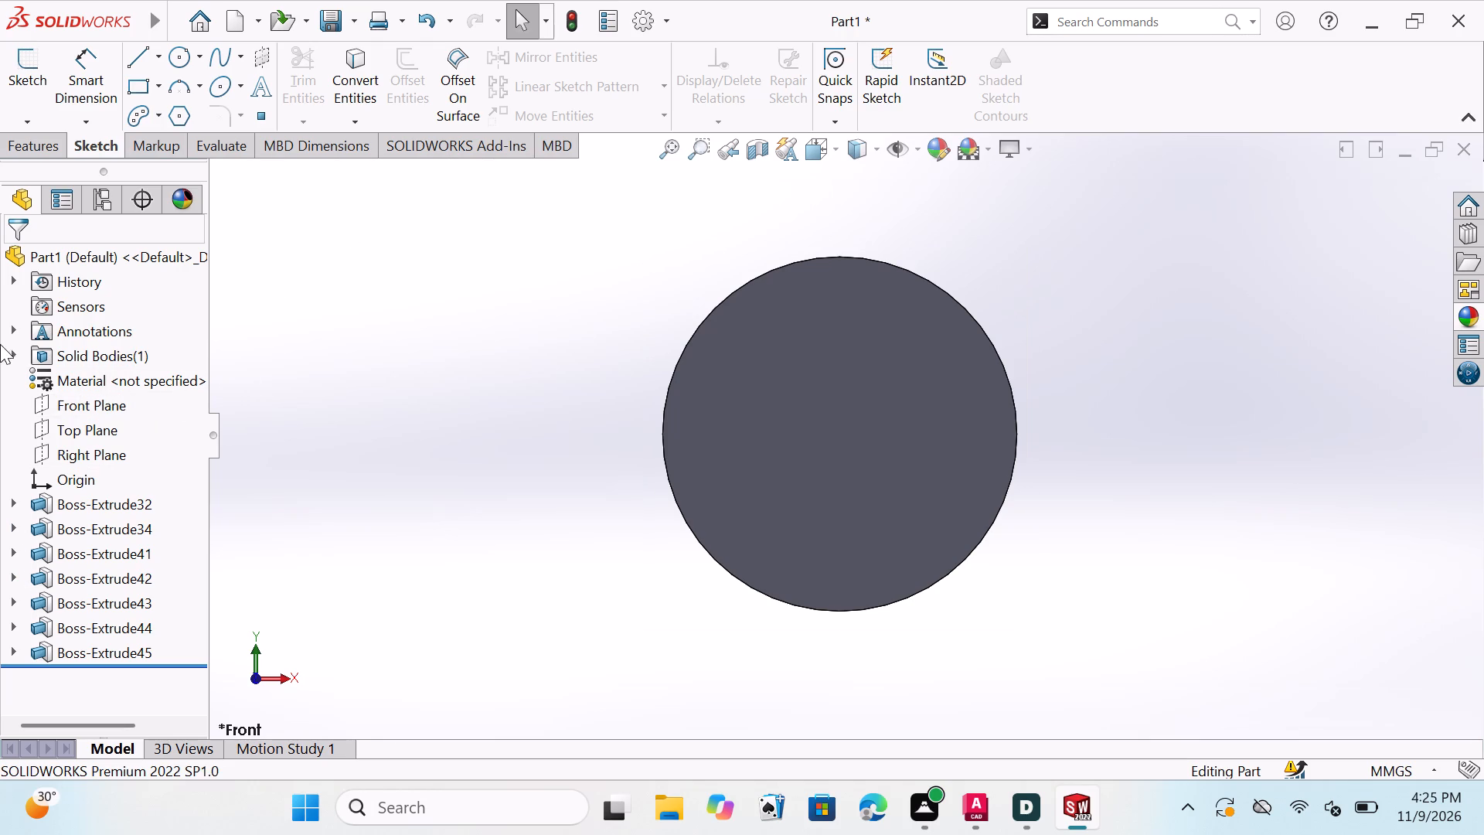
click(101, 135)
click(94, 147)
double_click(94, 147)
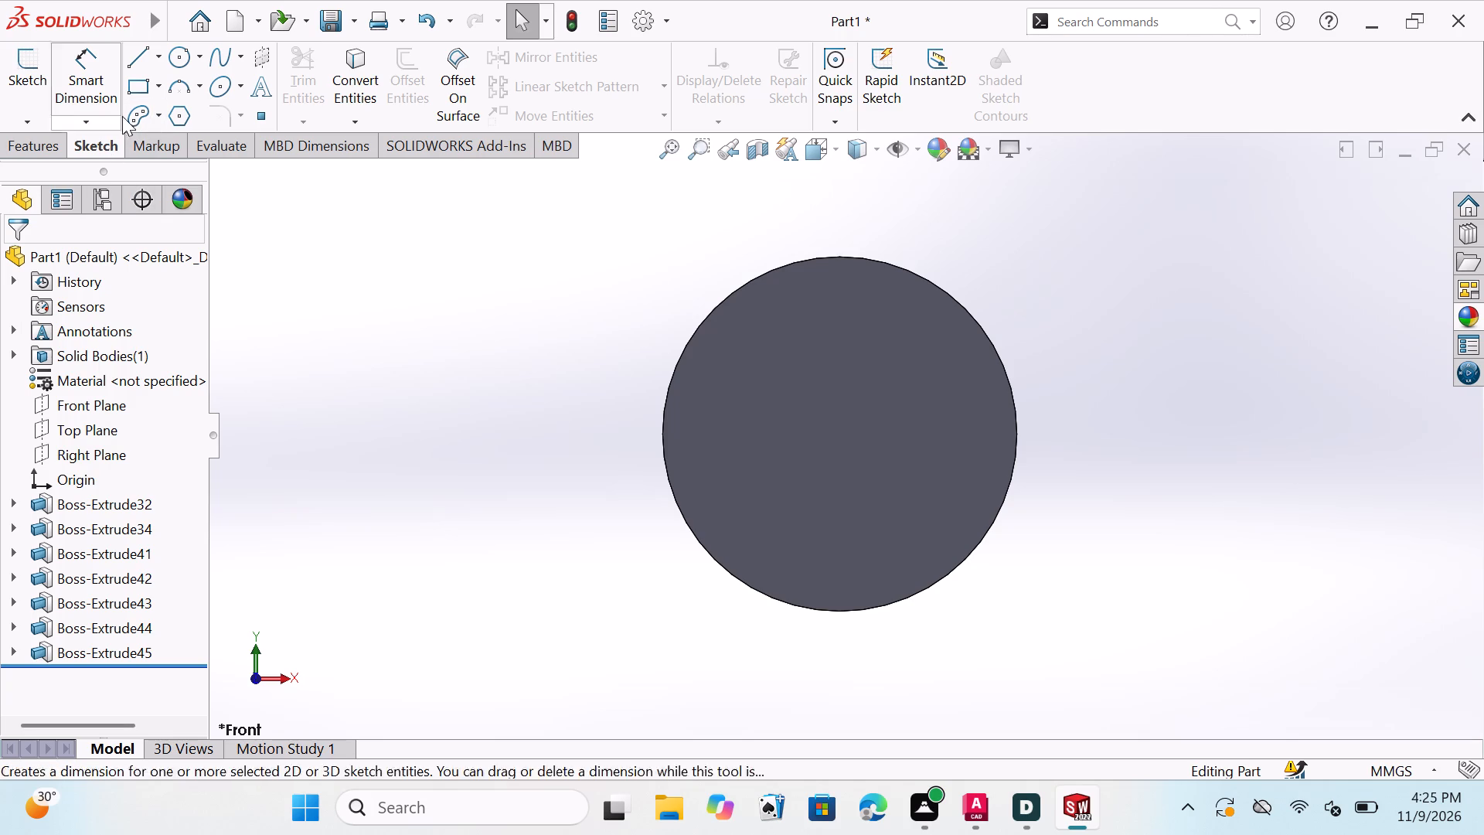
click(178, 56)
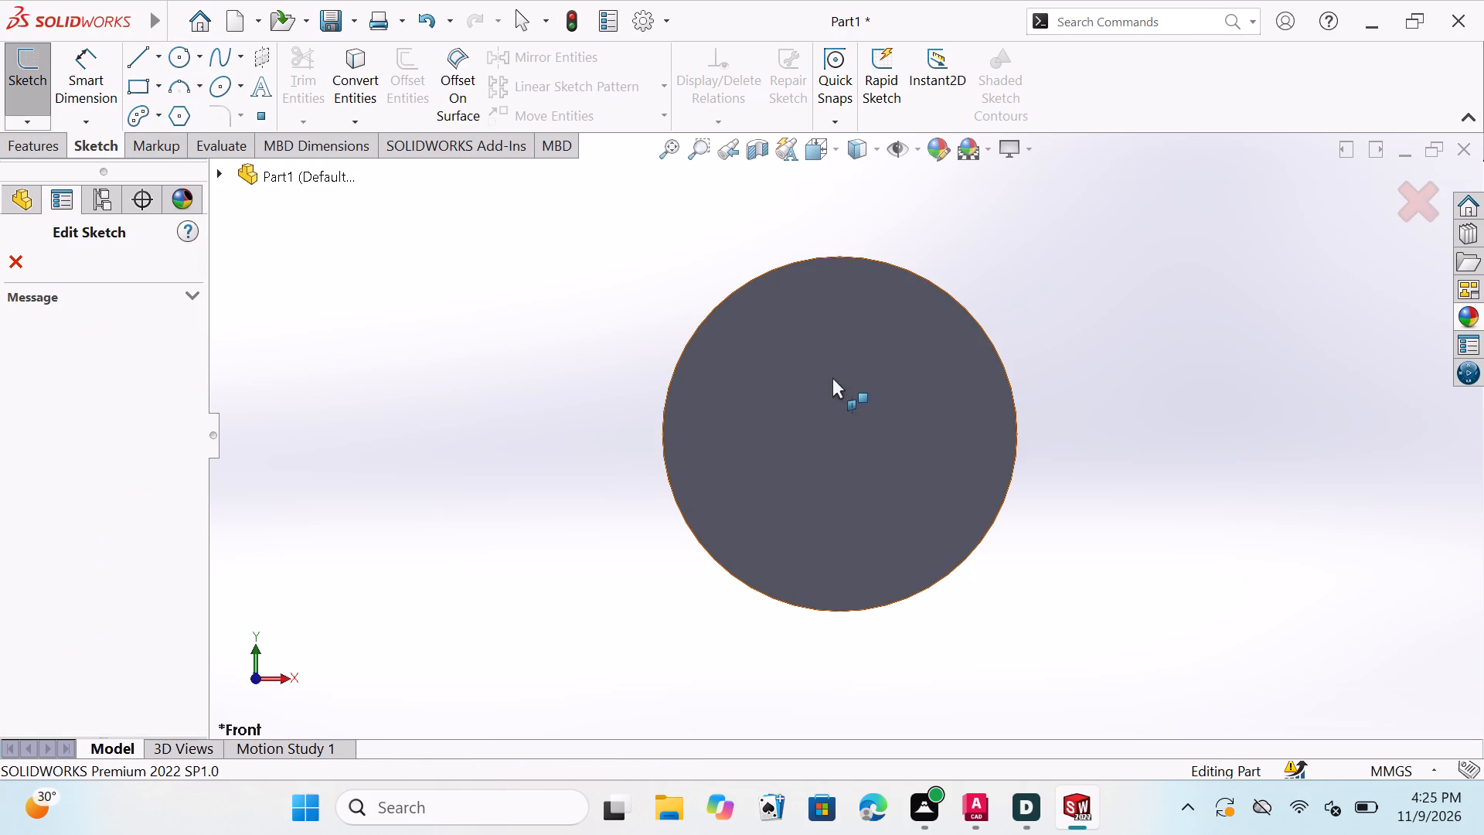
click(942, 374)
scroll(612, 414, down, 1)
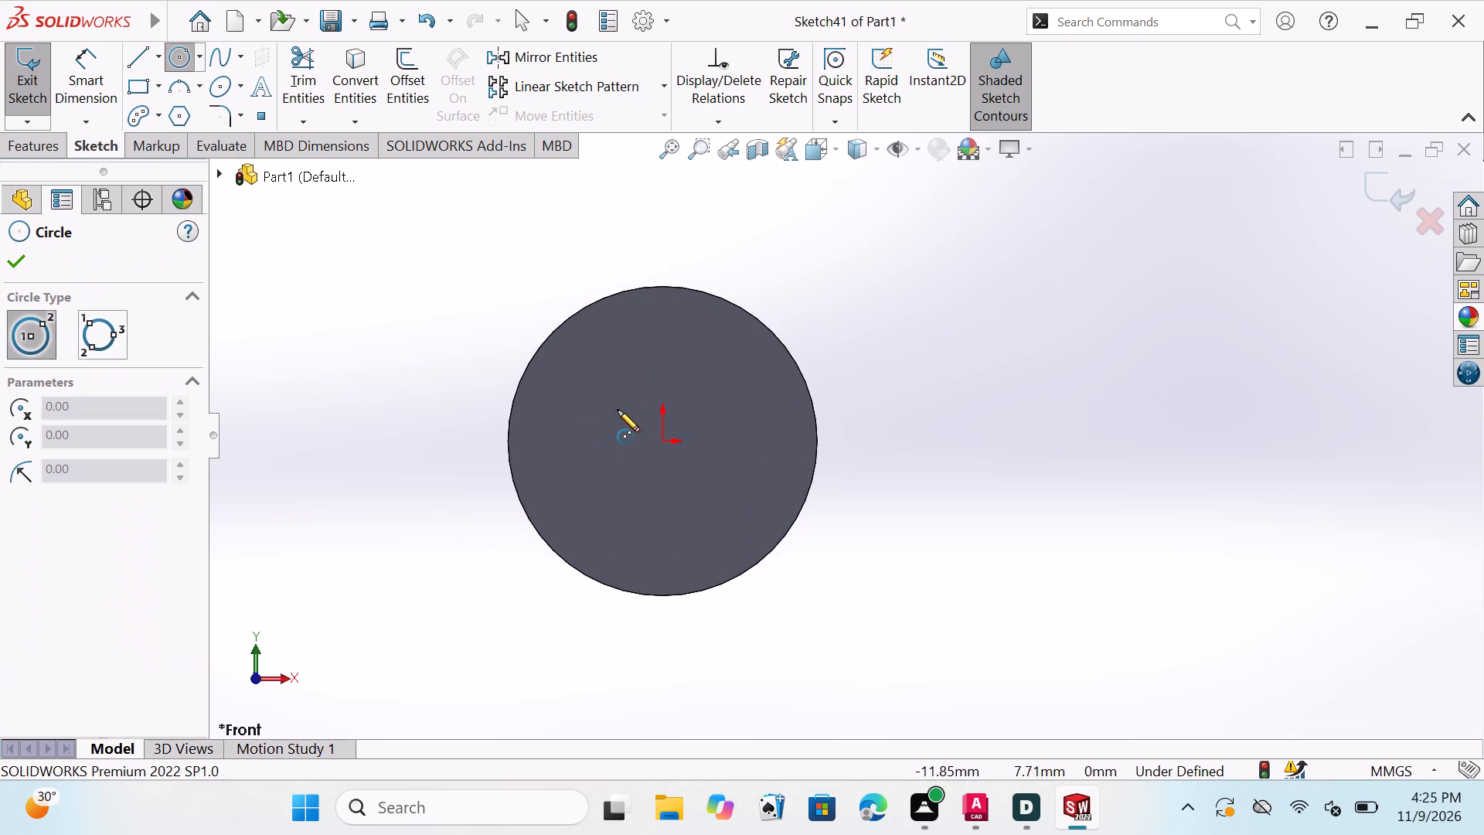
scroll(755, 521, down, 2)
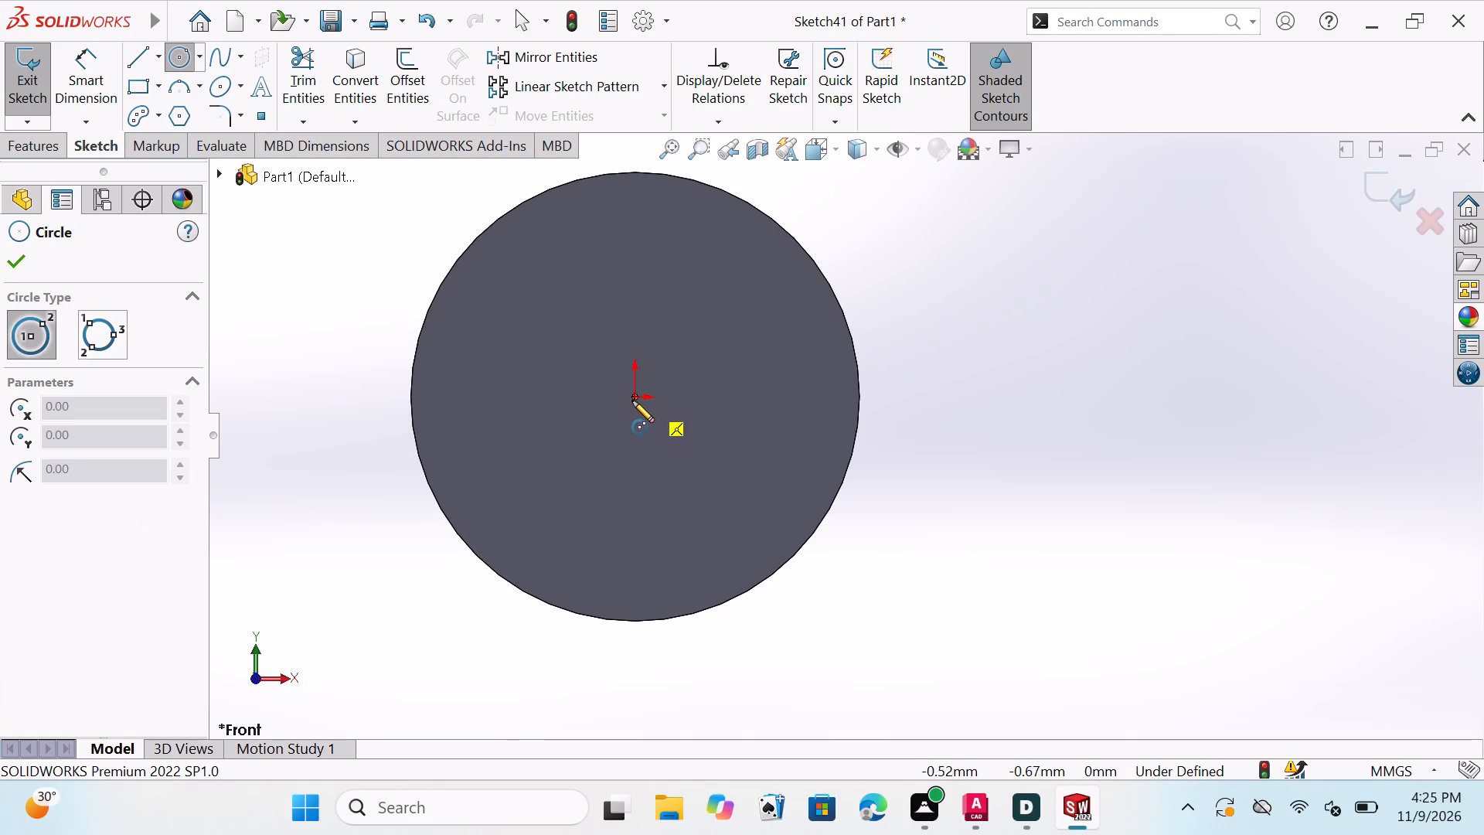
click(635, 397)
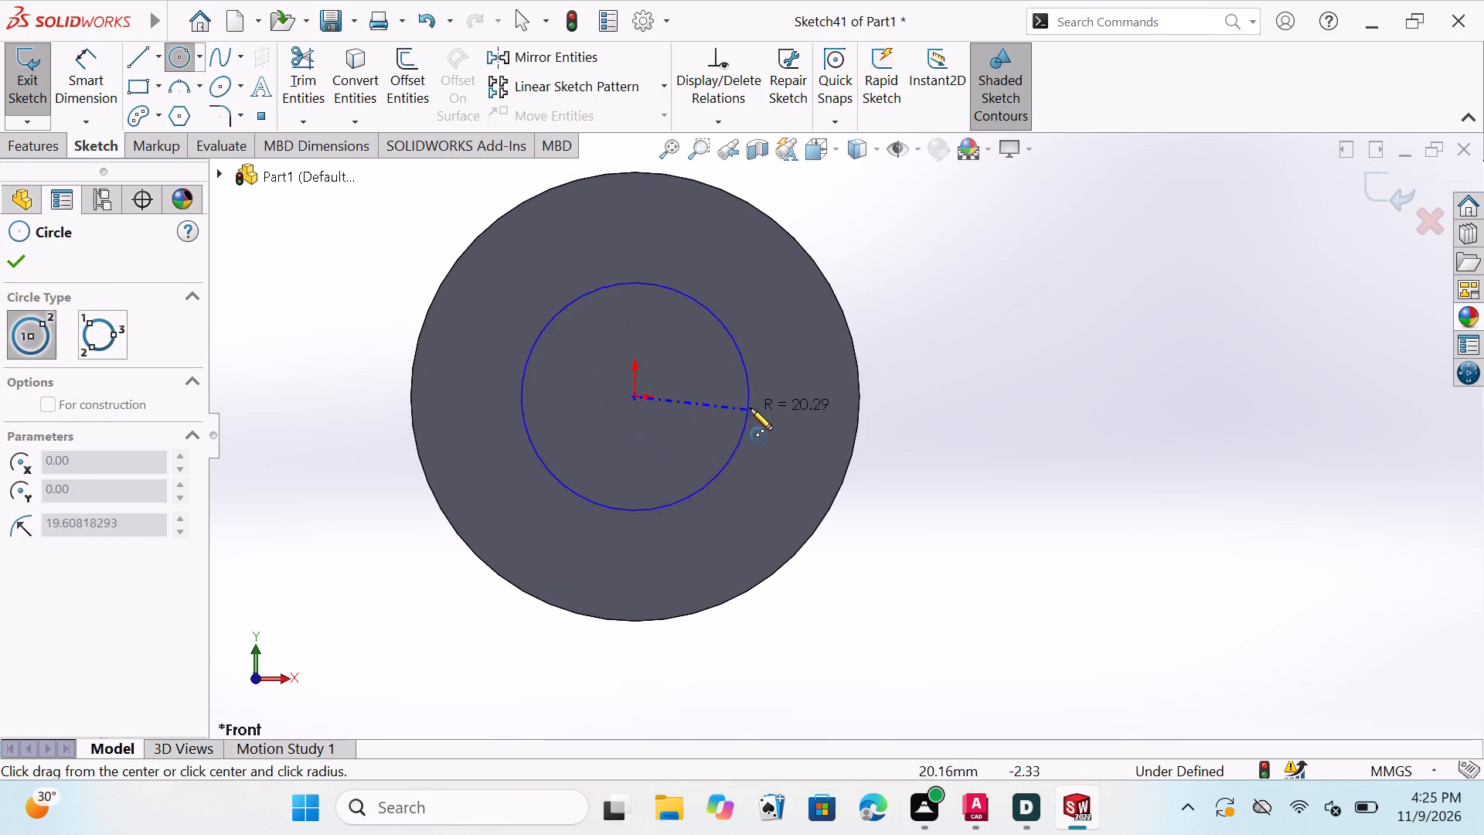
double_click(774, 400)
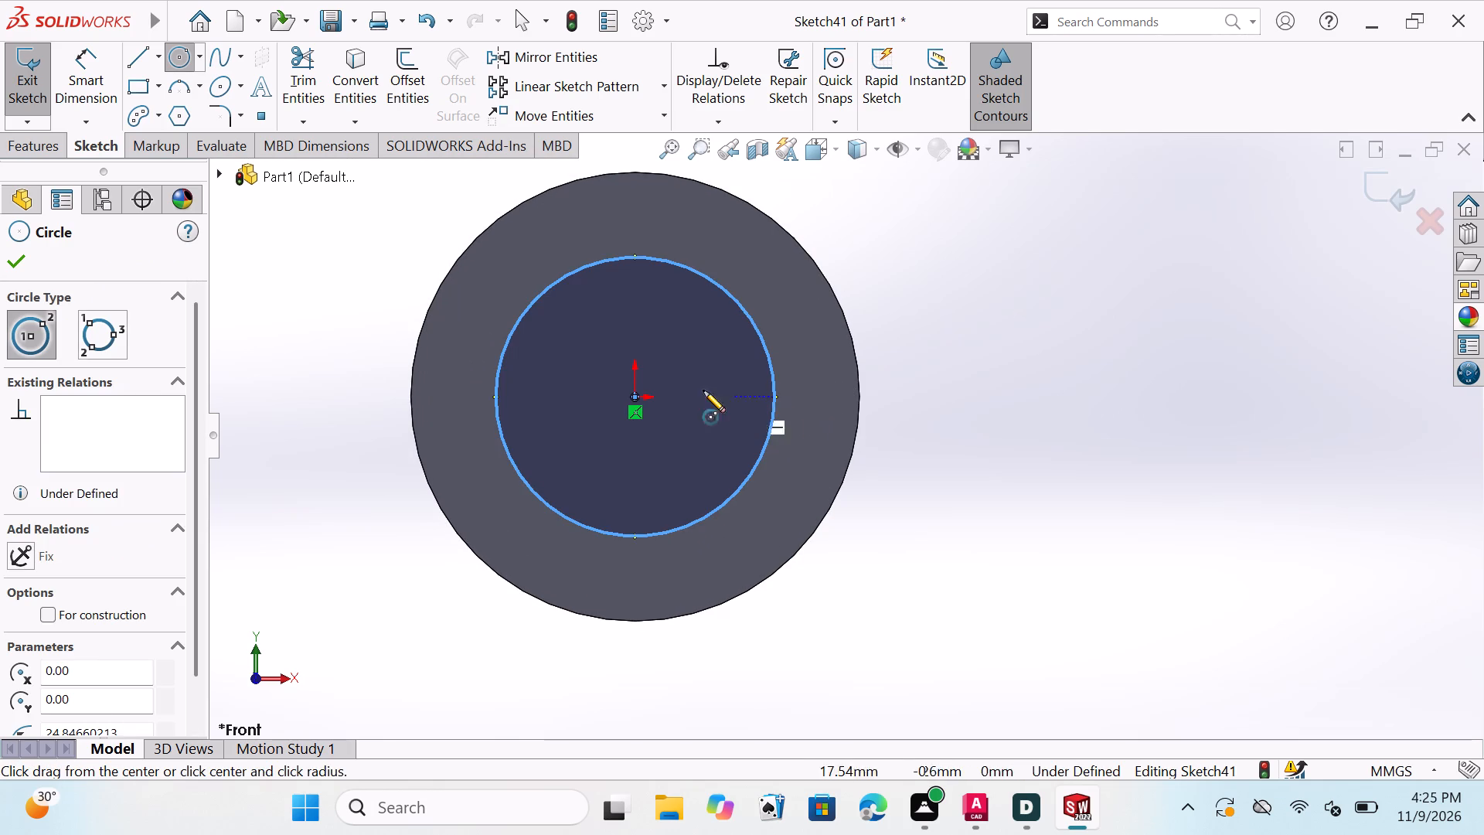
click(12, 264)
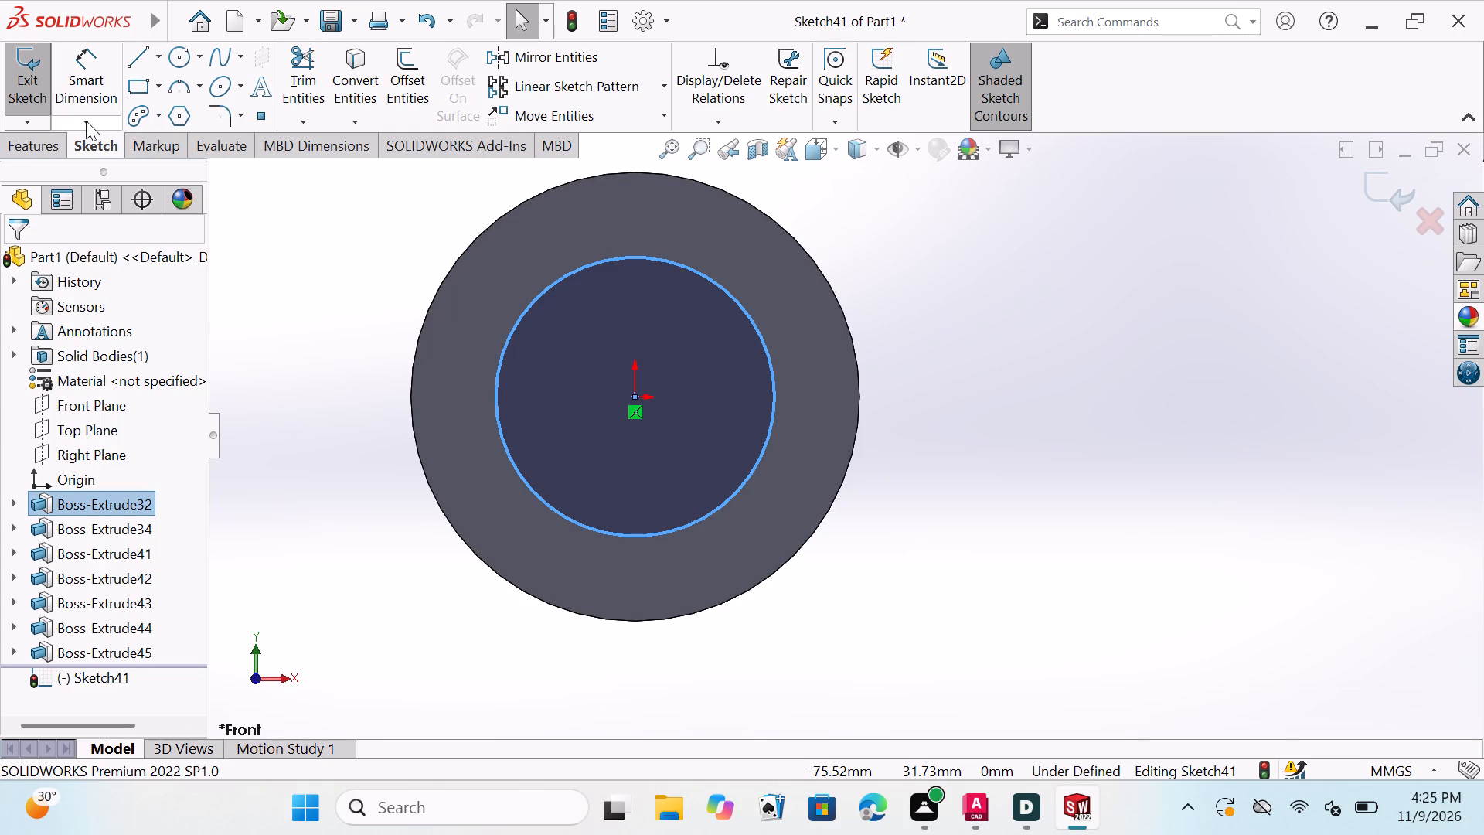
Dimension the new circle on the large end face to a diameter of 50 mm.
click(84, 67)
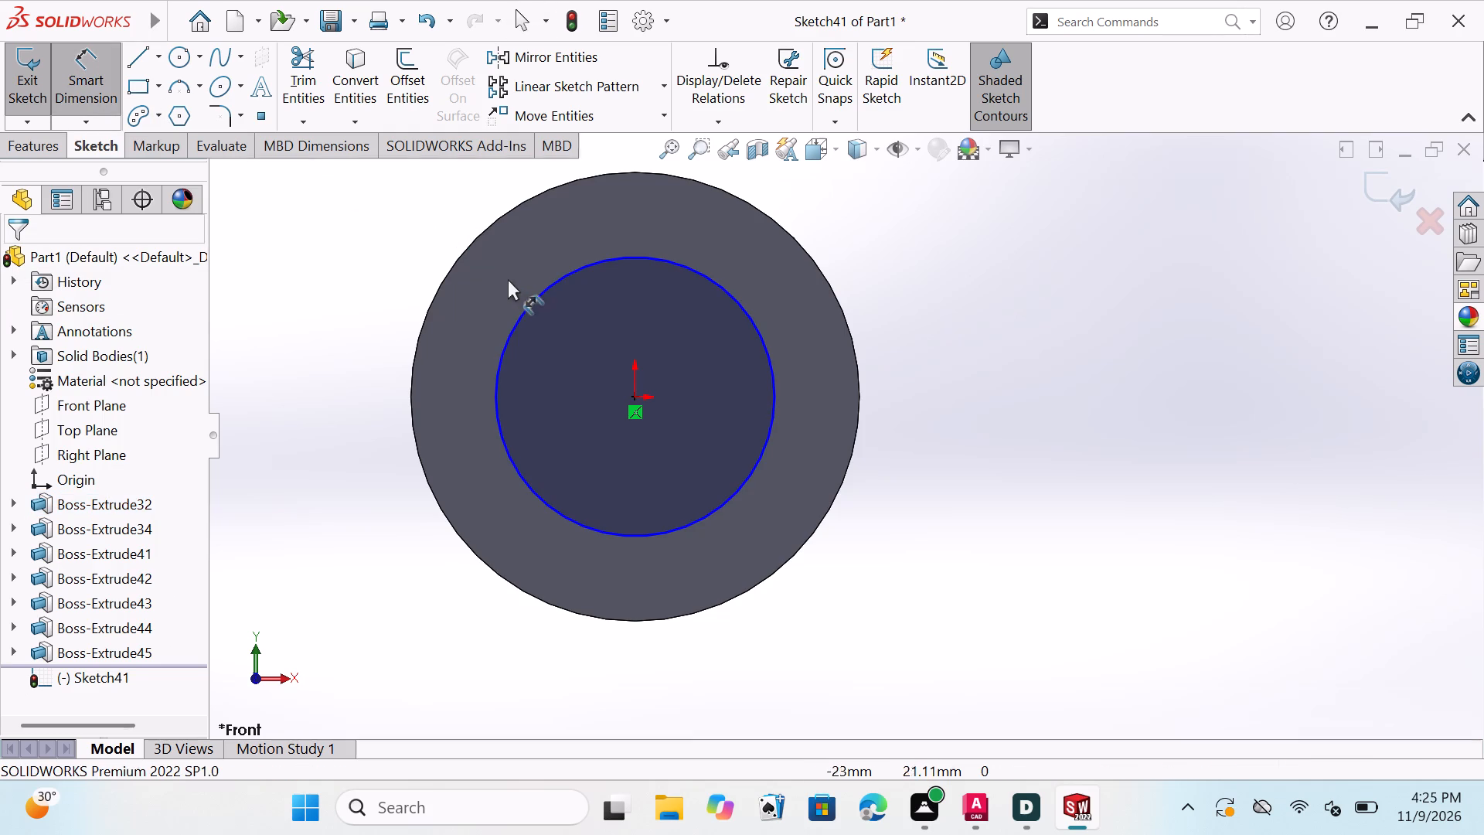
click(537, 295)
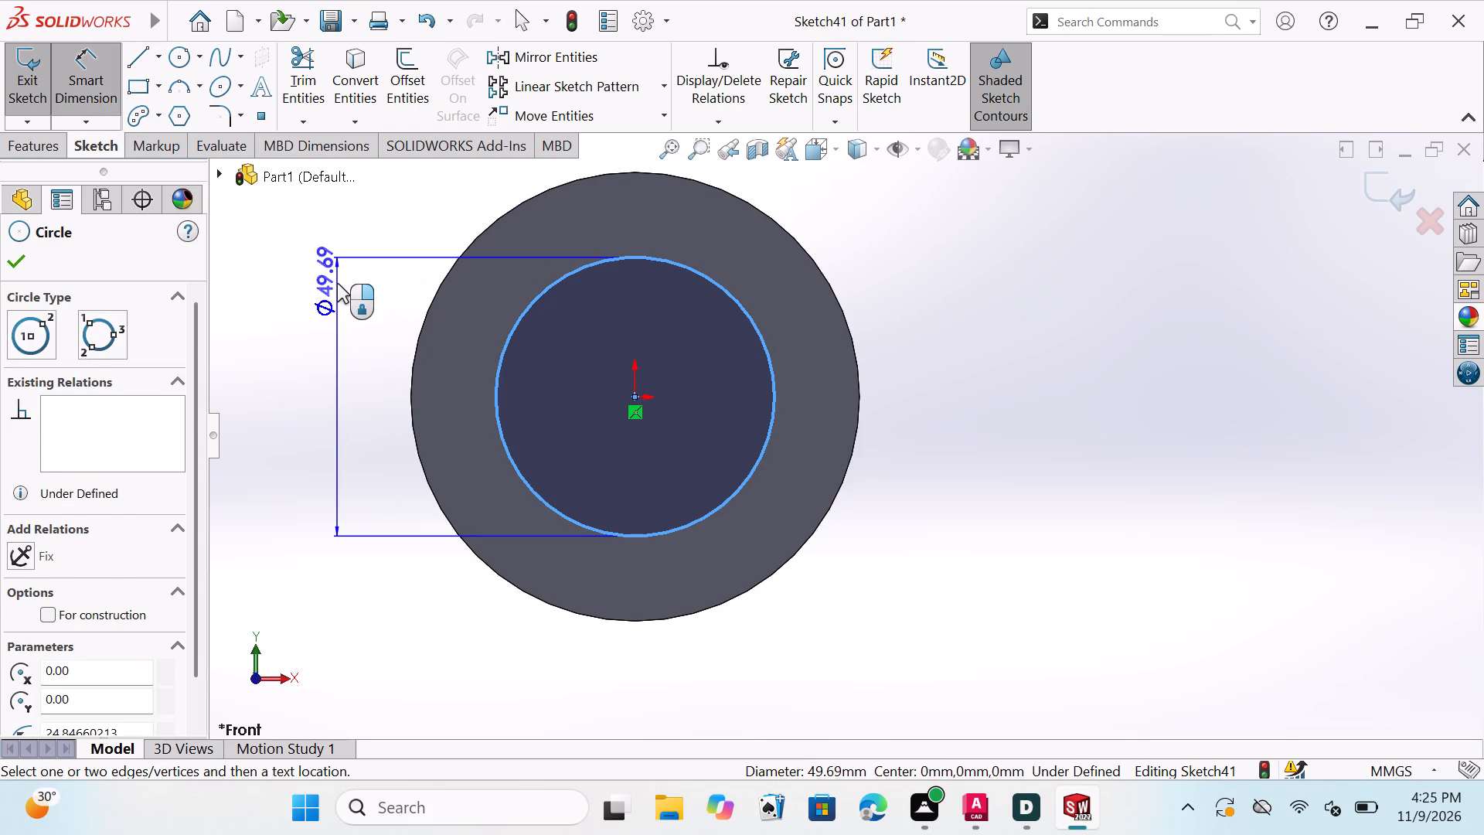
click(337, 283)
click(353, 305)
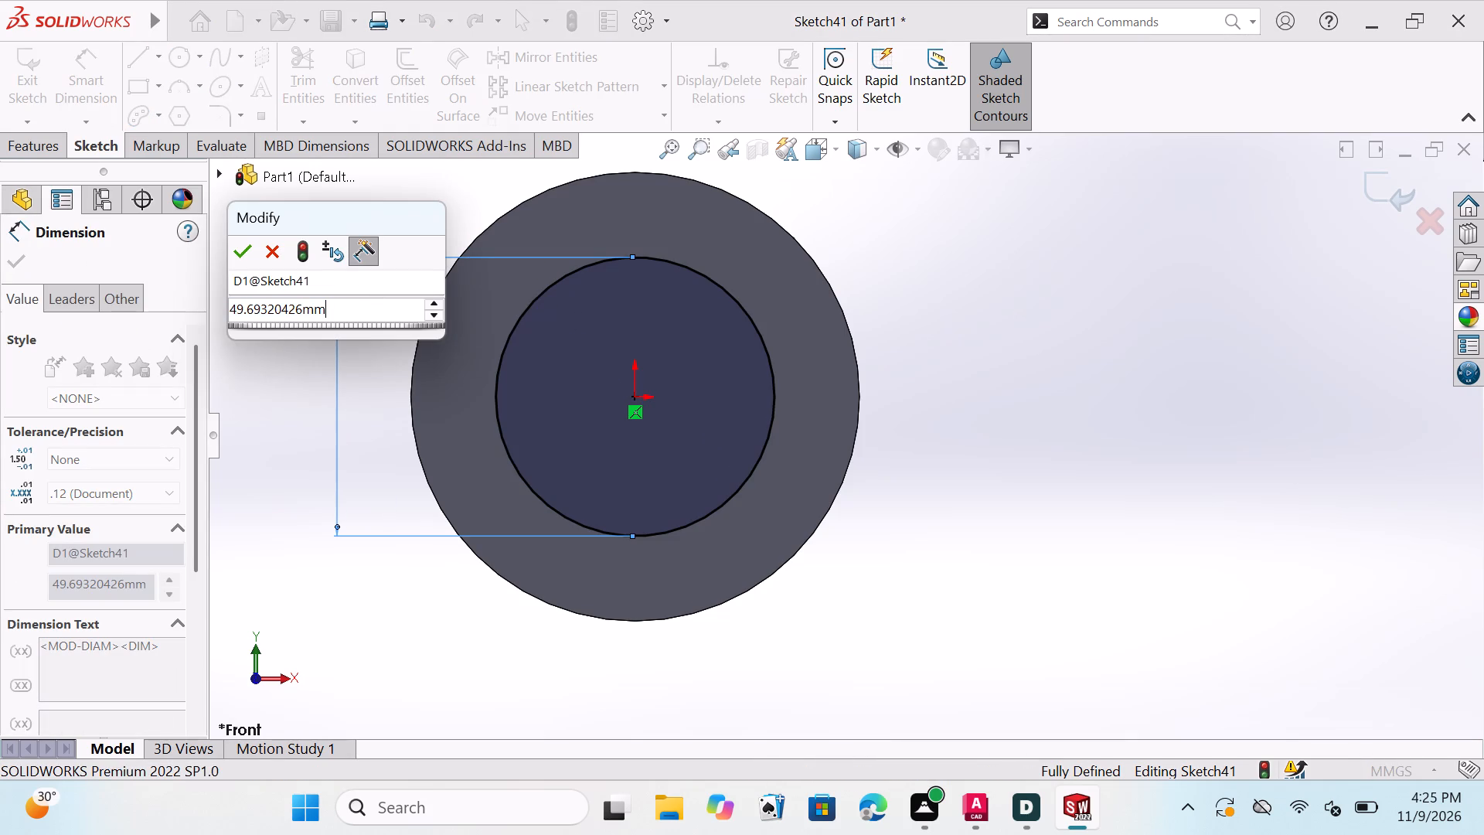
key(BackSpace)
key(BackSpace)
key(BackSpace)
key(BackSpace)
key(BackSpace)
key(BackSpace)
key(BackSpace)
key(BackSpace)
key(BackSpace)
key(BackSpace)
key(BackSpace)
key(BackSpace)
key(BackSpace)
key(BackSpace)
key(BackSpace)
key(BackSpace)
key(BackSpace)
key(BackSpace)
key(BackSpace)
key(BackSpace)
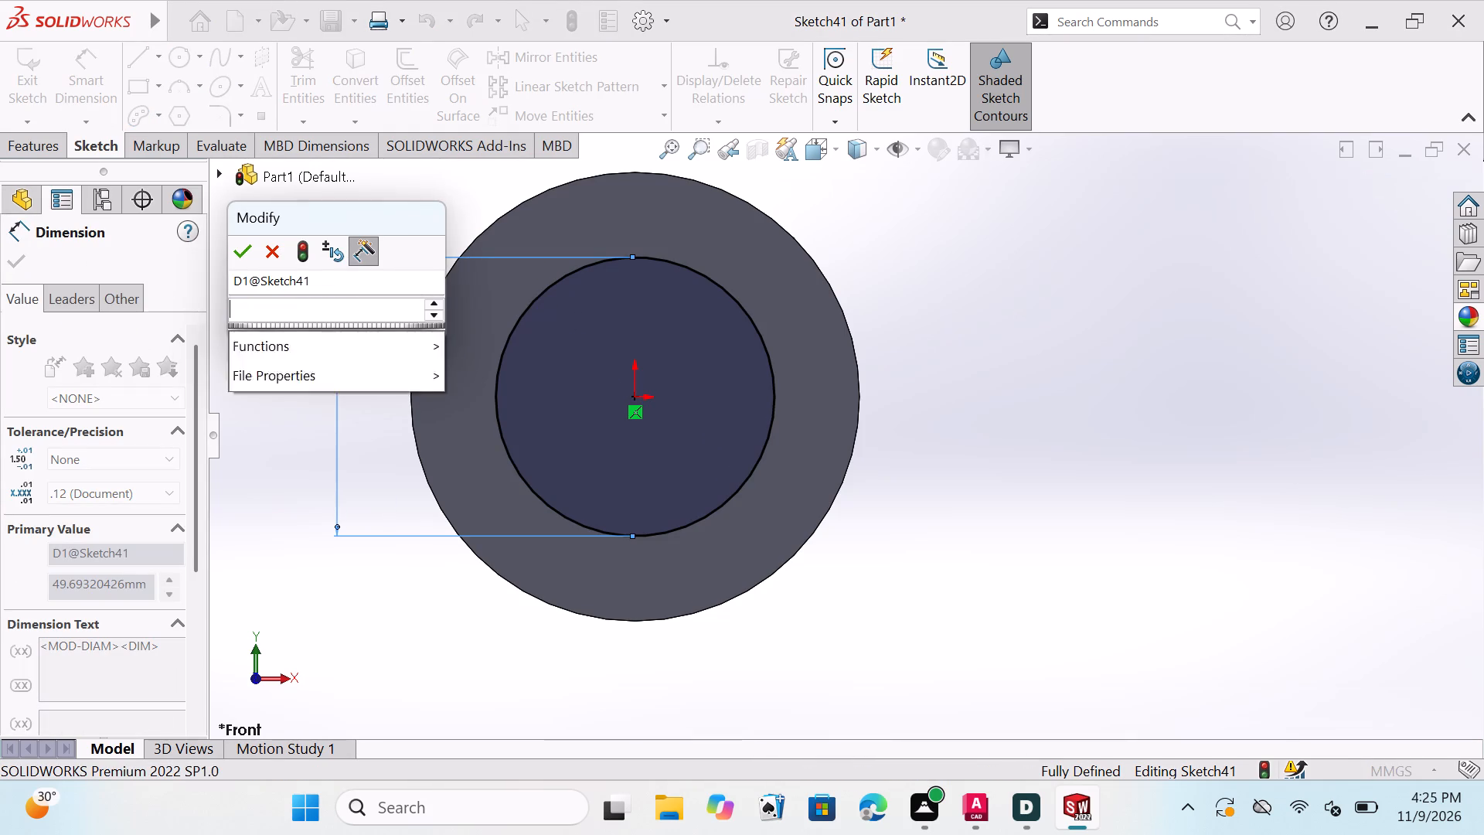
text(50)
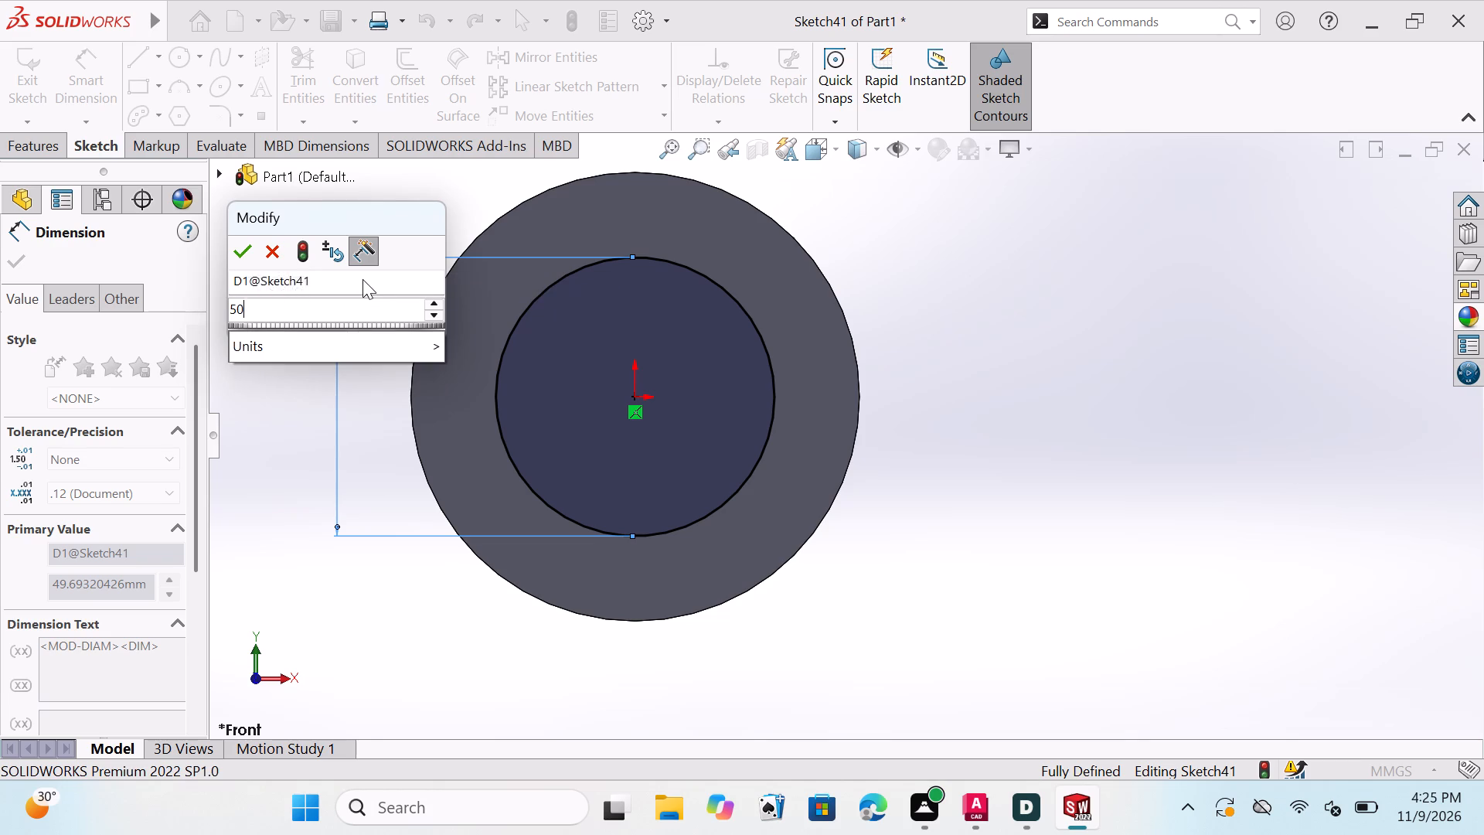
click(246, 247)
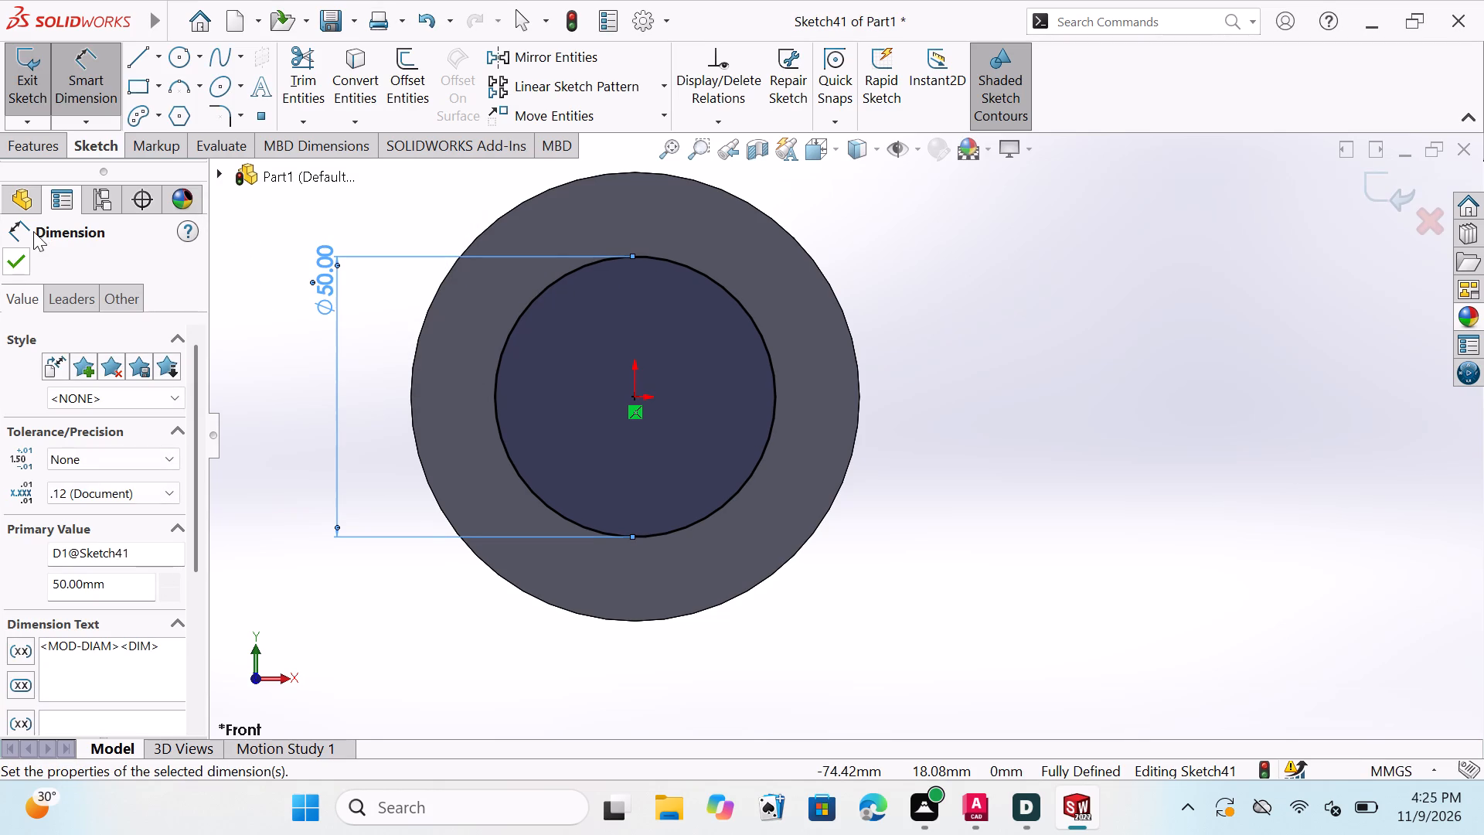
click(11, 264)
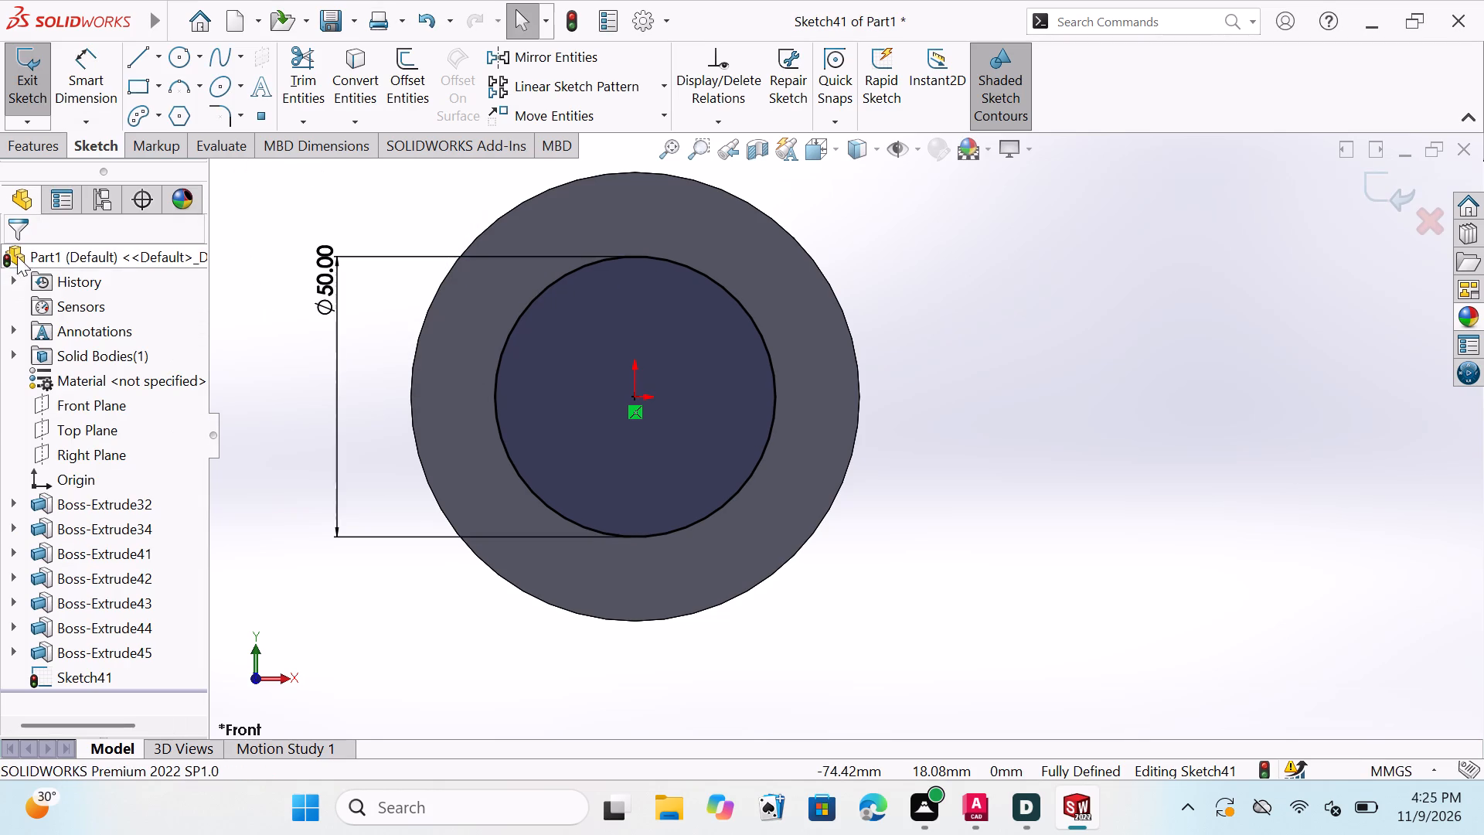
Extrude the 50 mm circle 40 mm blind outward from the large end face, away from the existing steps, with the result merged.
scroll(230, 246, up, 1)
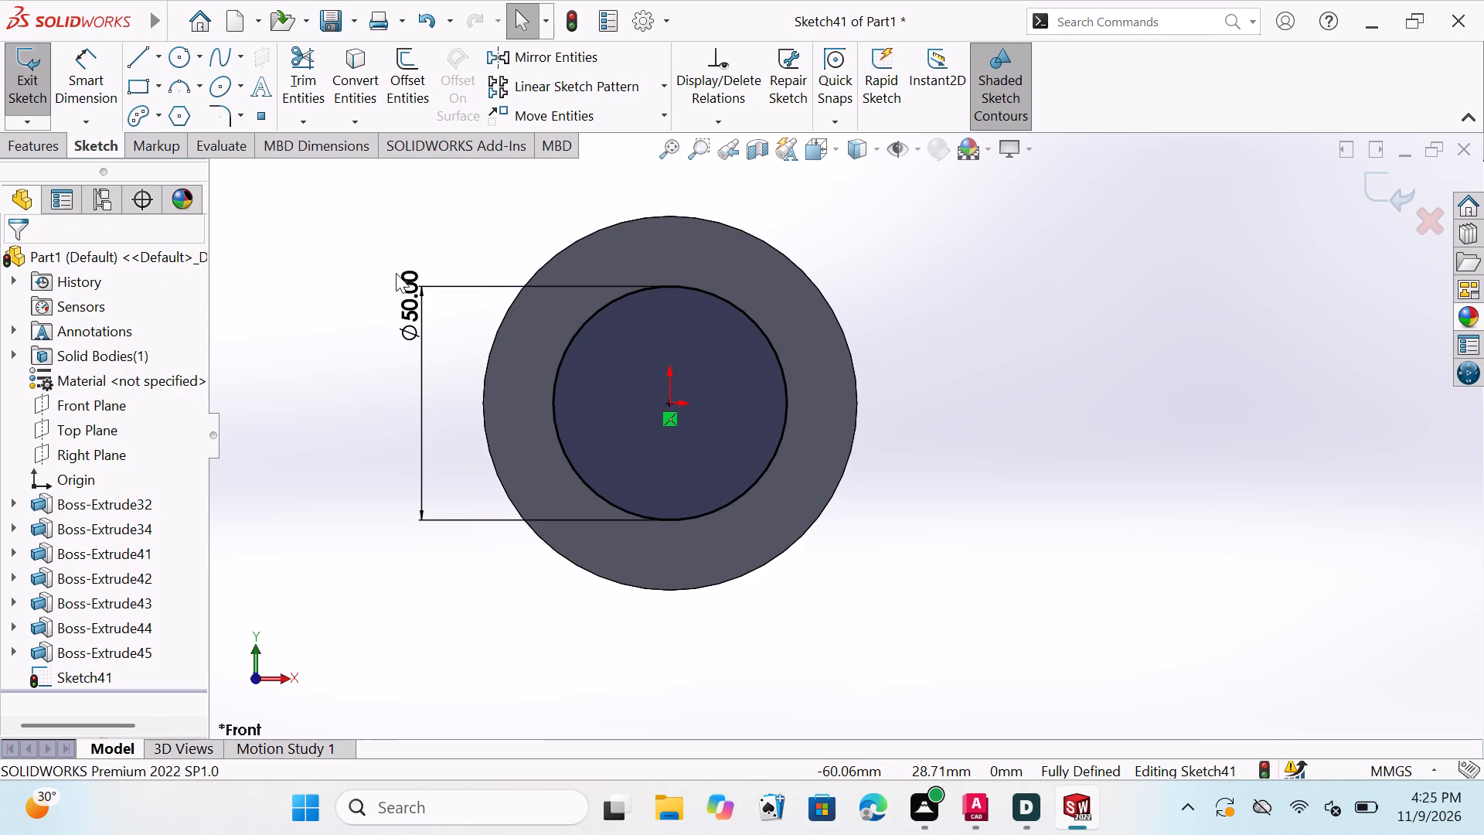
scroll(404, 283, down, 1)
scroll(404, 283, up, 1)
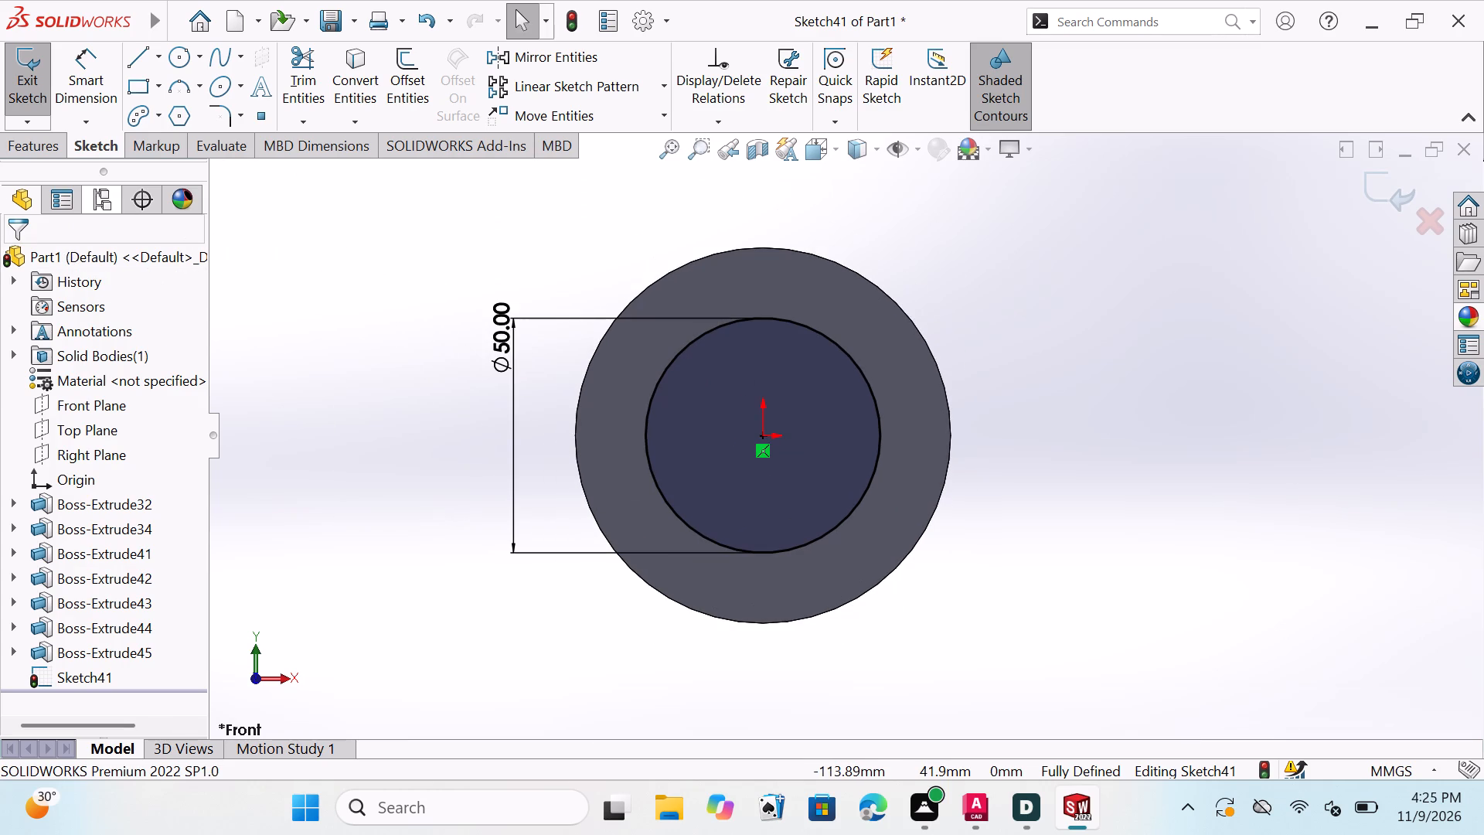
click(32, 143)
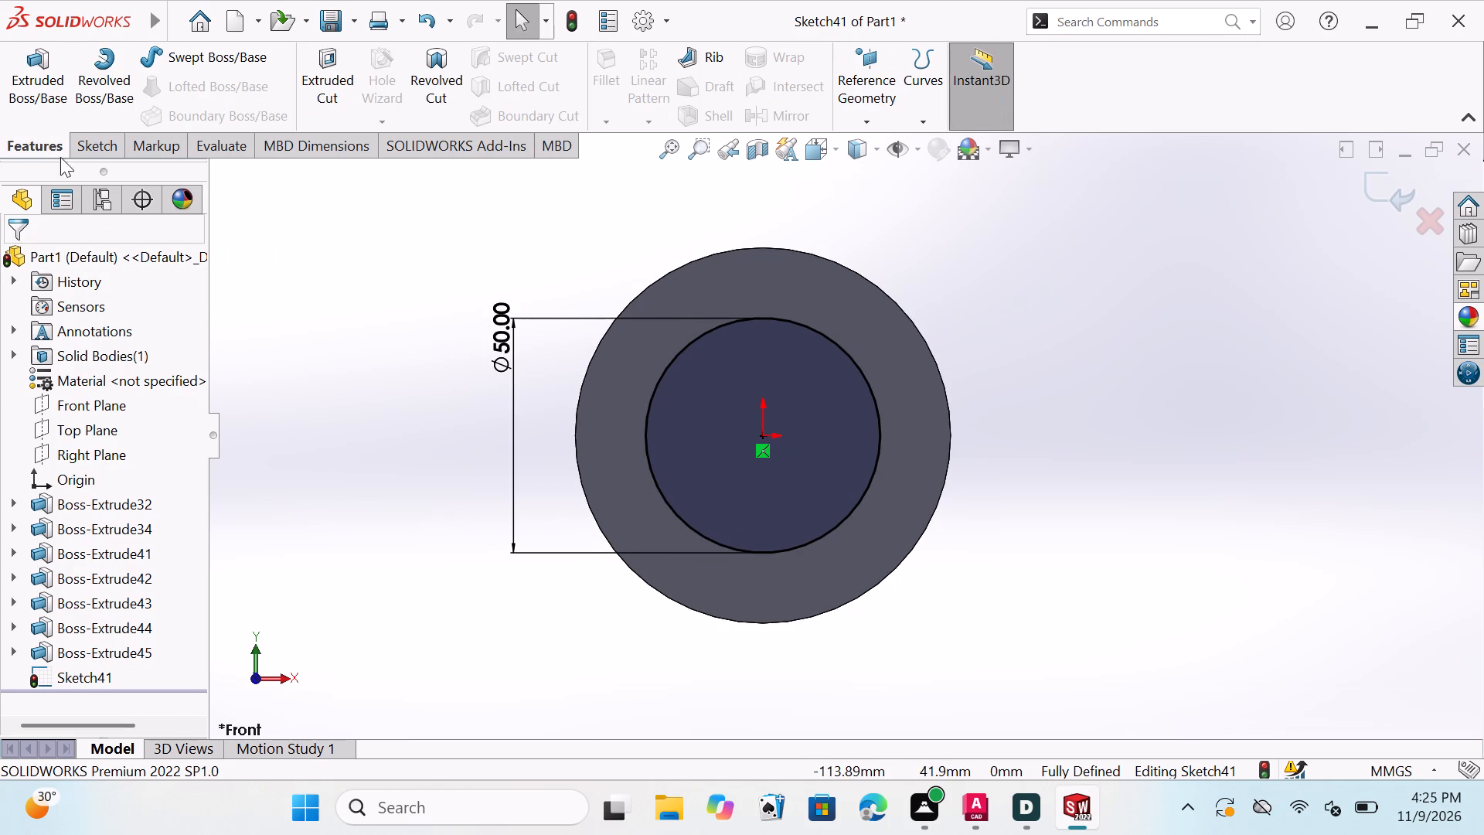
middle_drag(1033, 402, 949, 455)
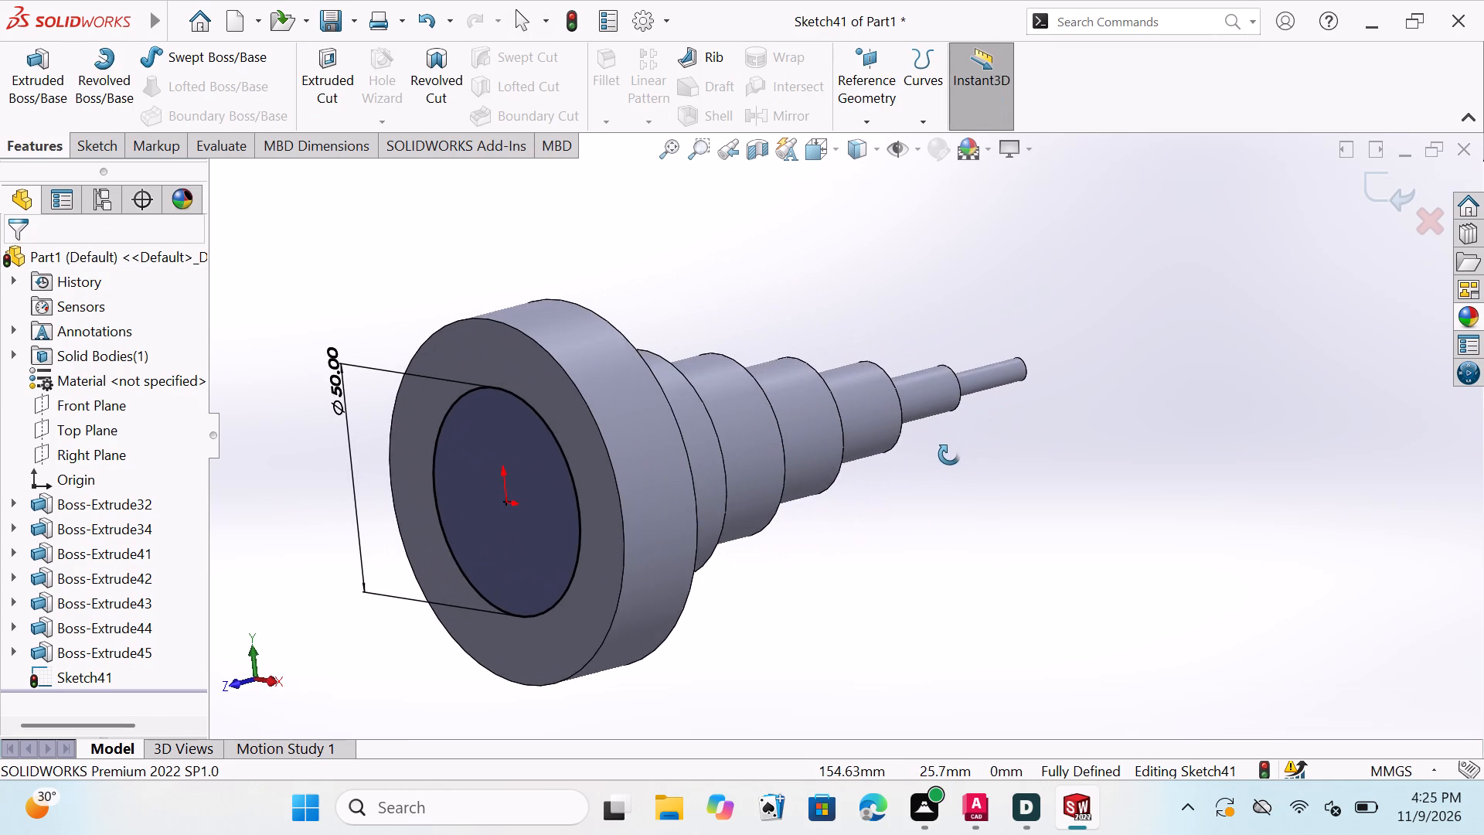
middle_drag(949, 455, 940, 488)
scroll(780, 544, down, 1)
scroll(770, 553, up, 4)
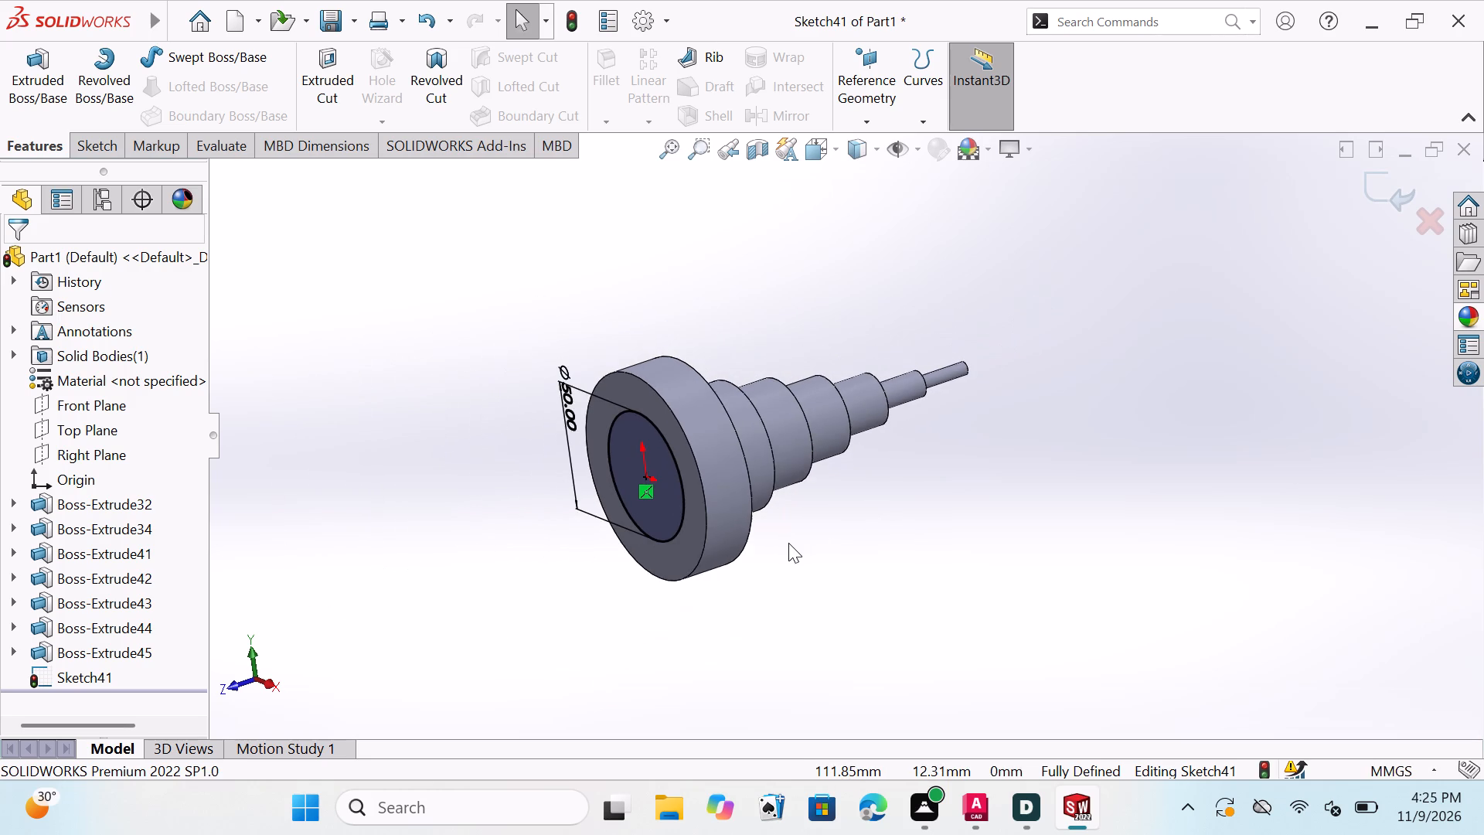
scroll(590, 518, down, 1)
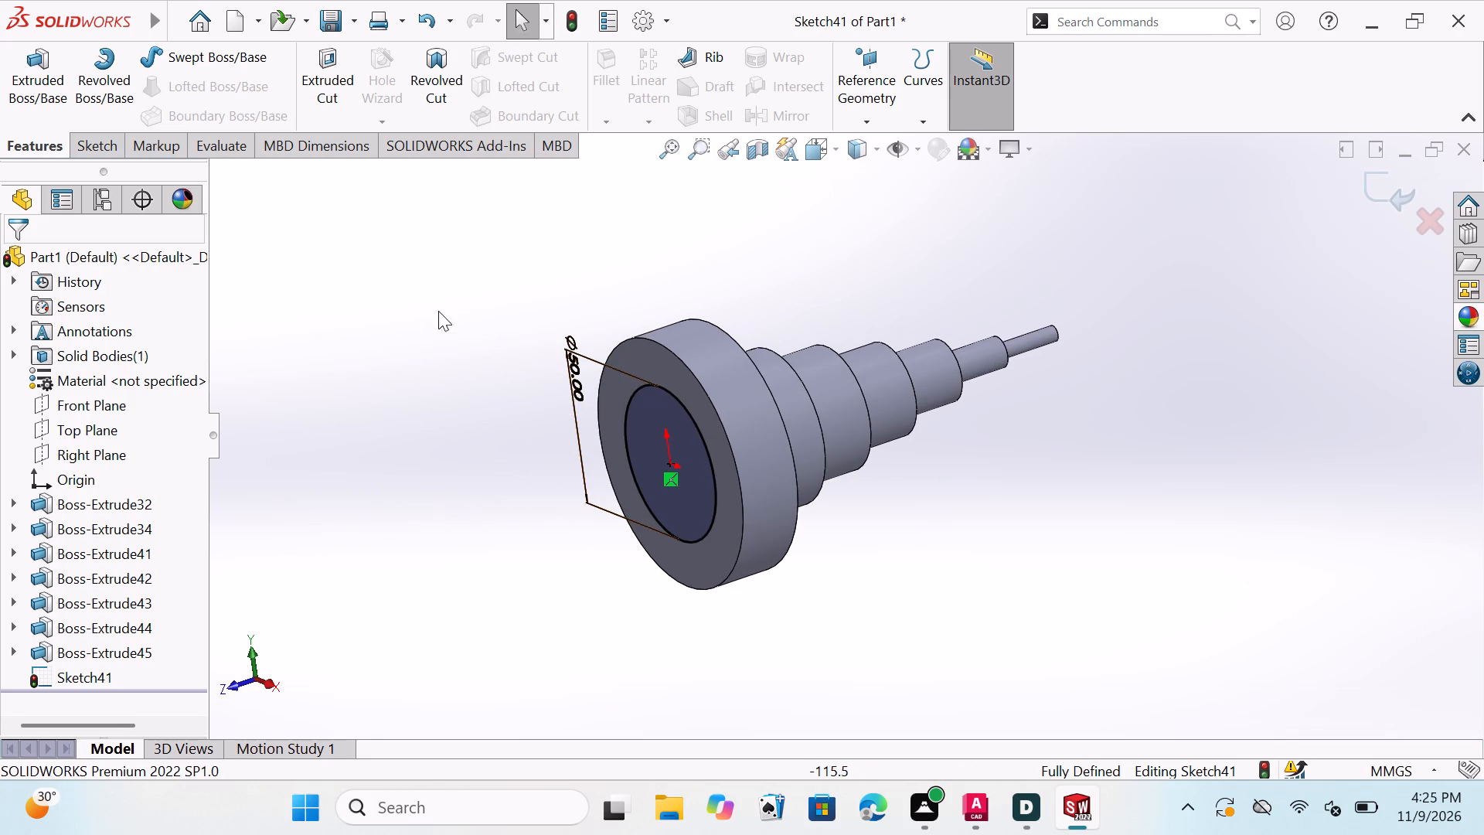
double_click(49, 85)
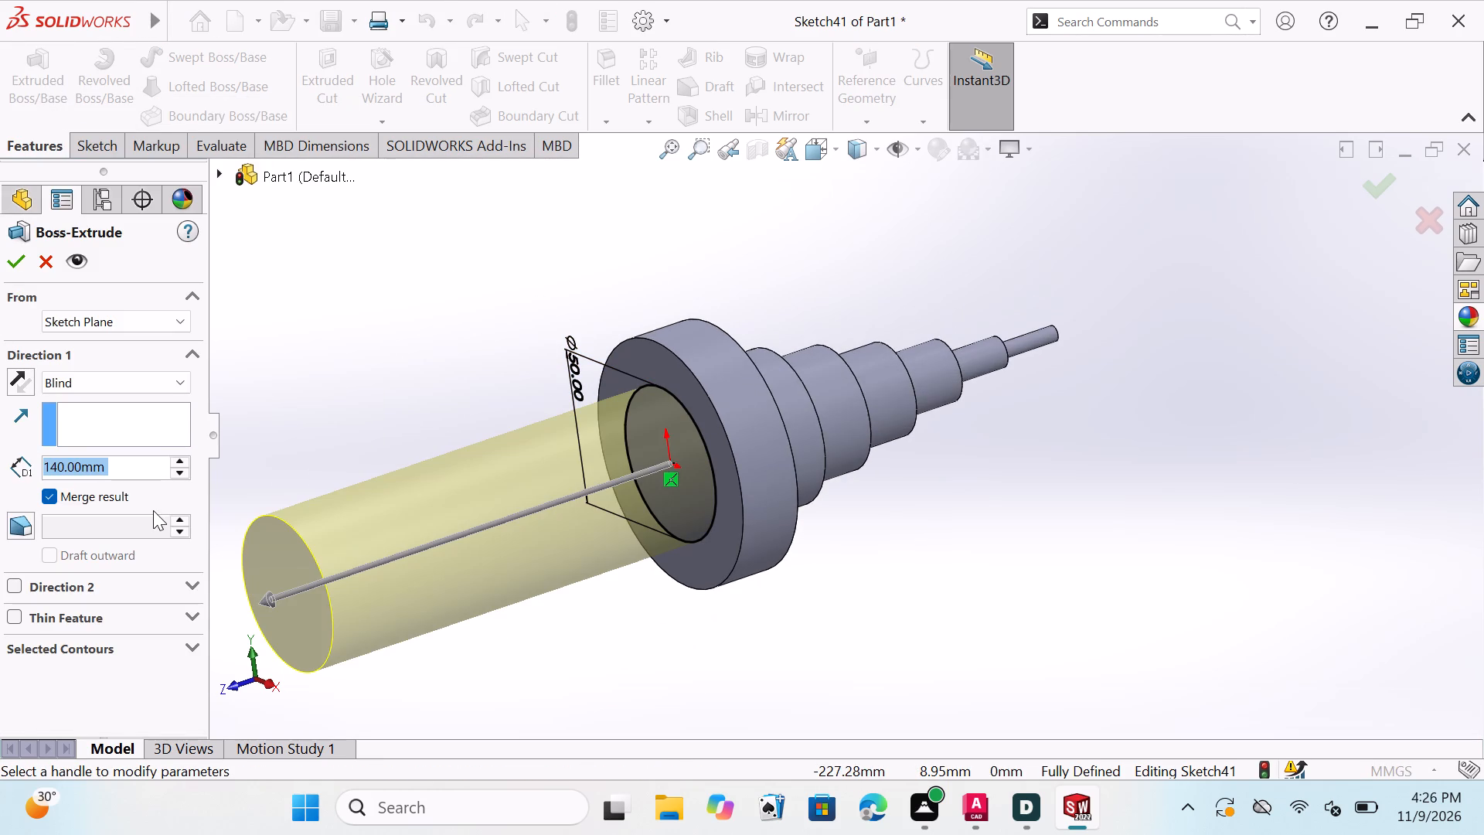
double_click(45, 462)
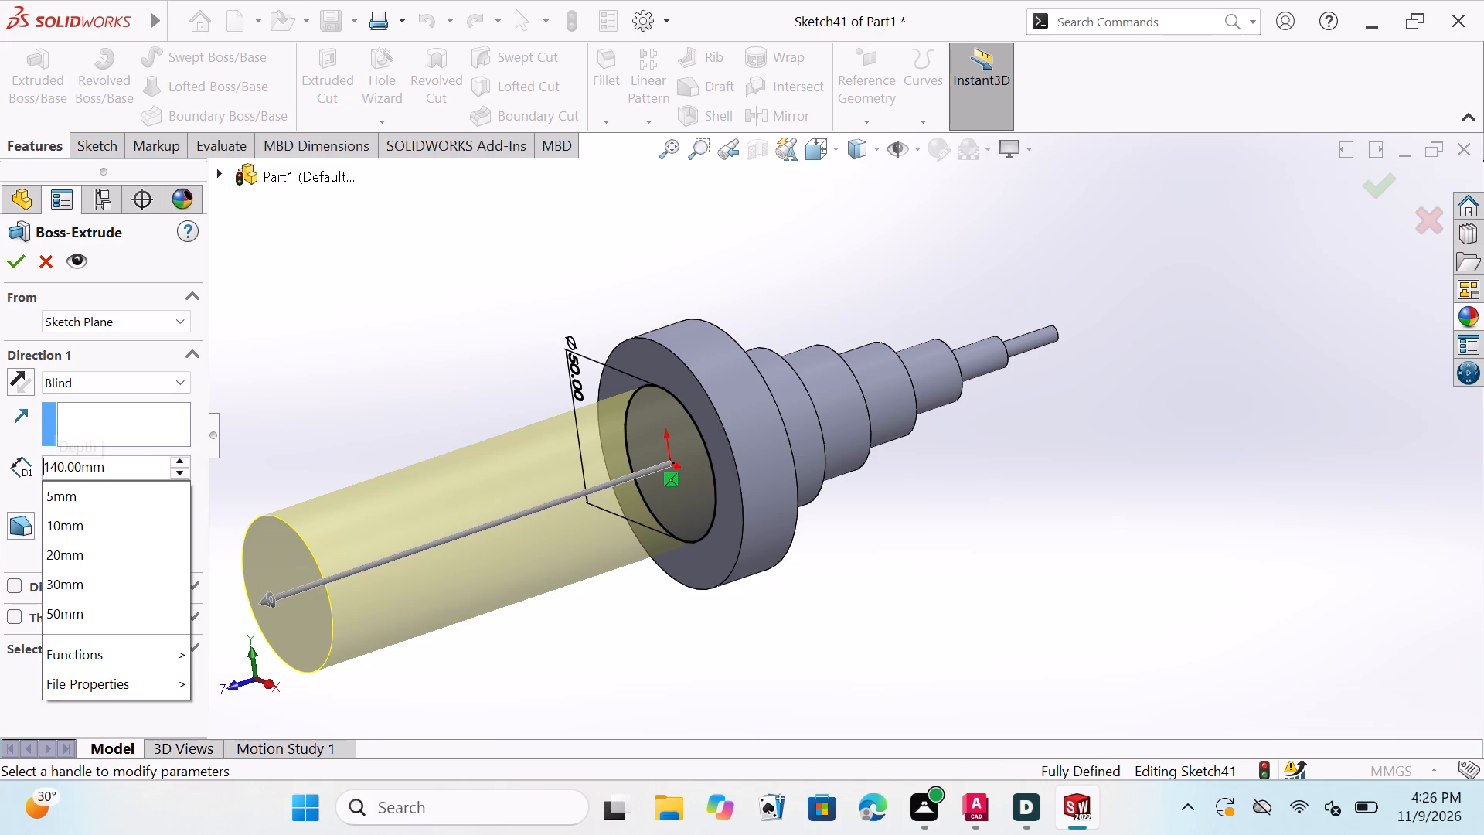
double_click(46, 464)
key(BackSpace)
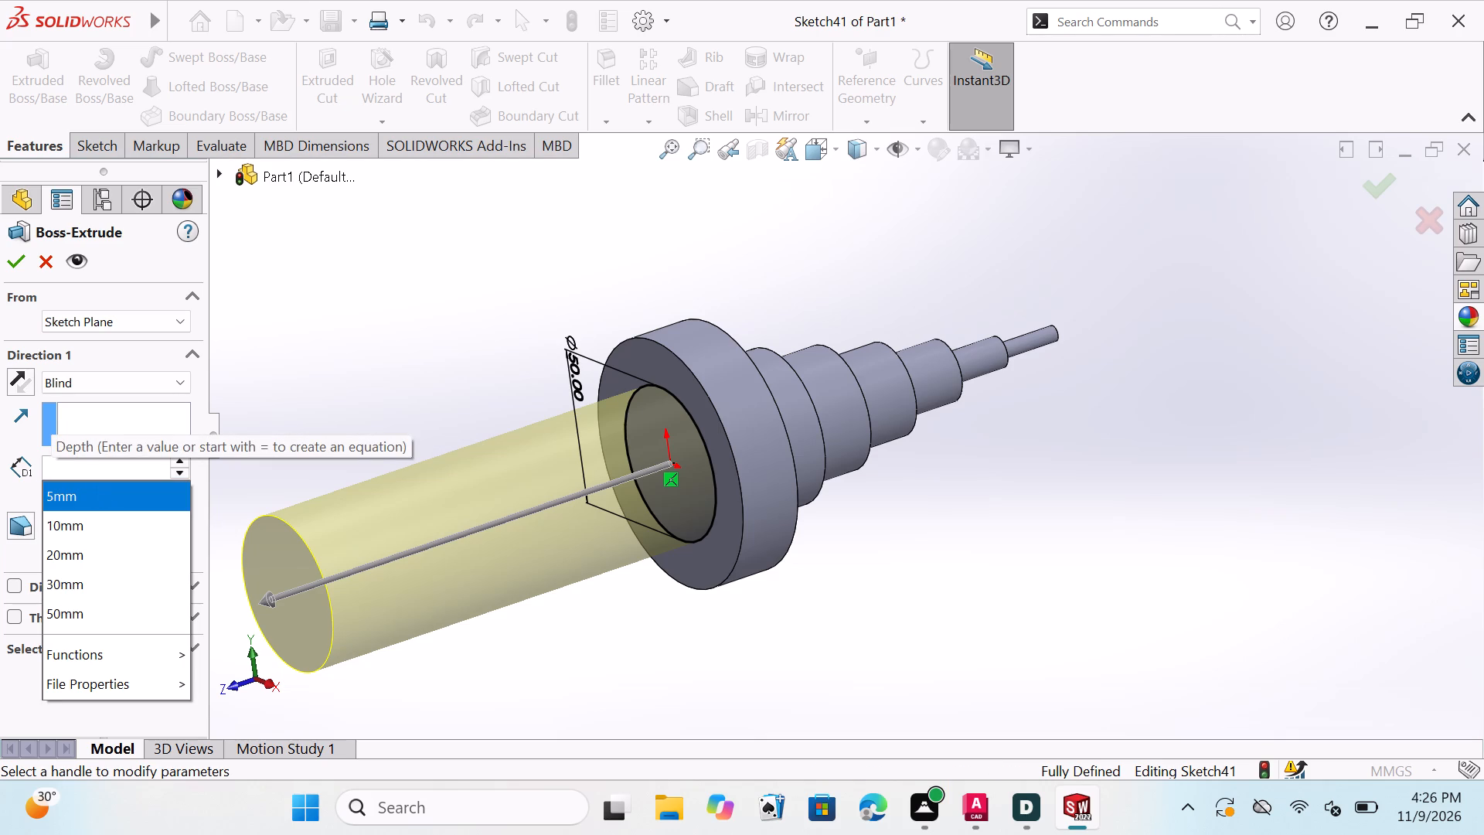
key(4)
key(0)
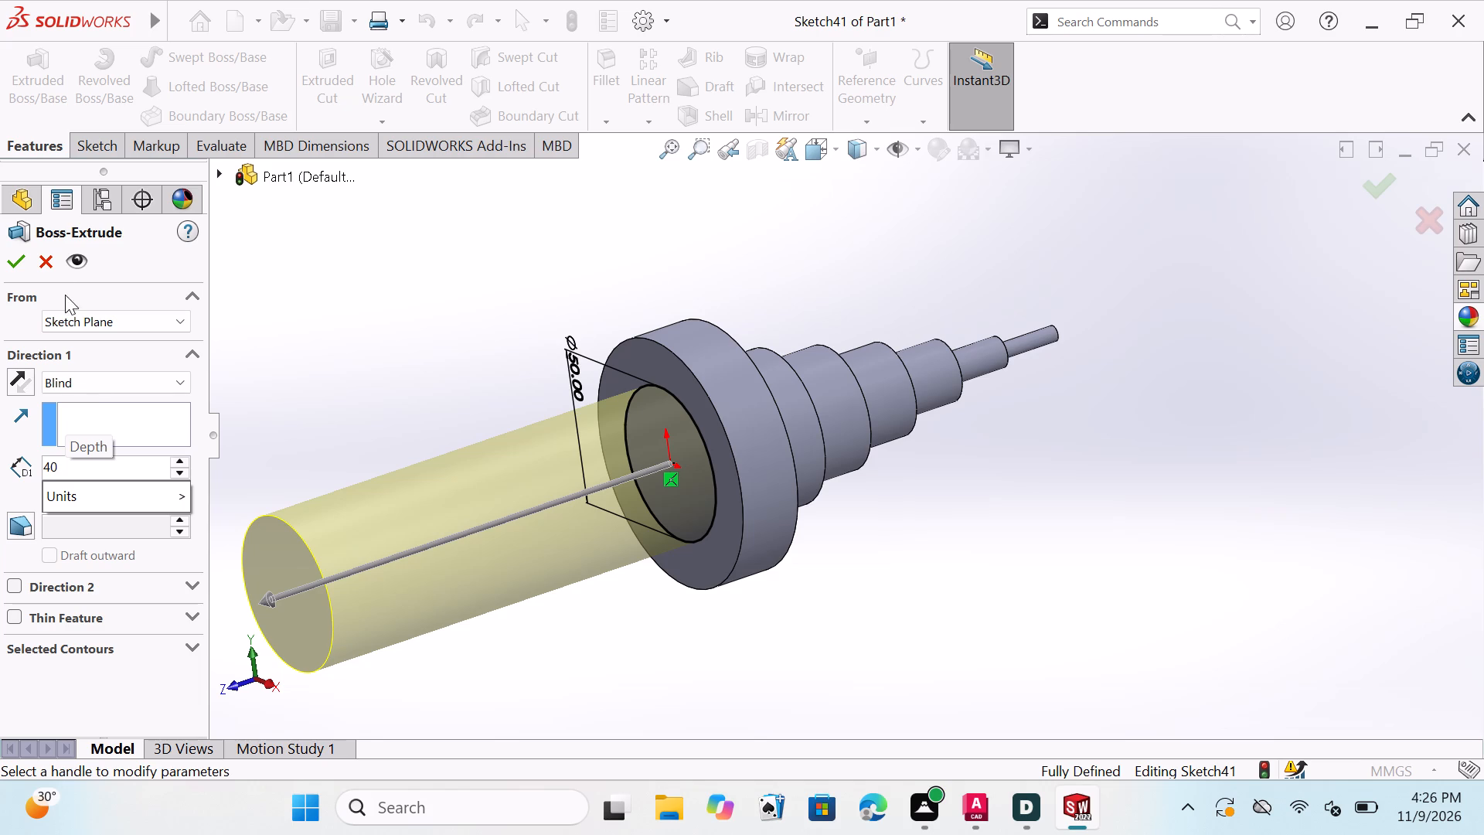
click(9, 257)
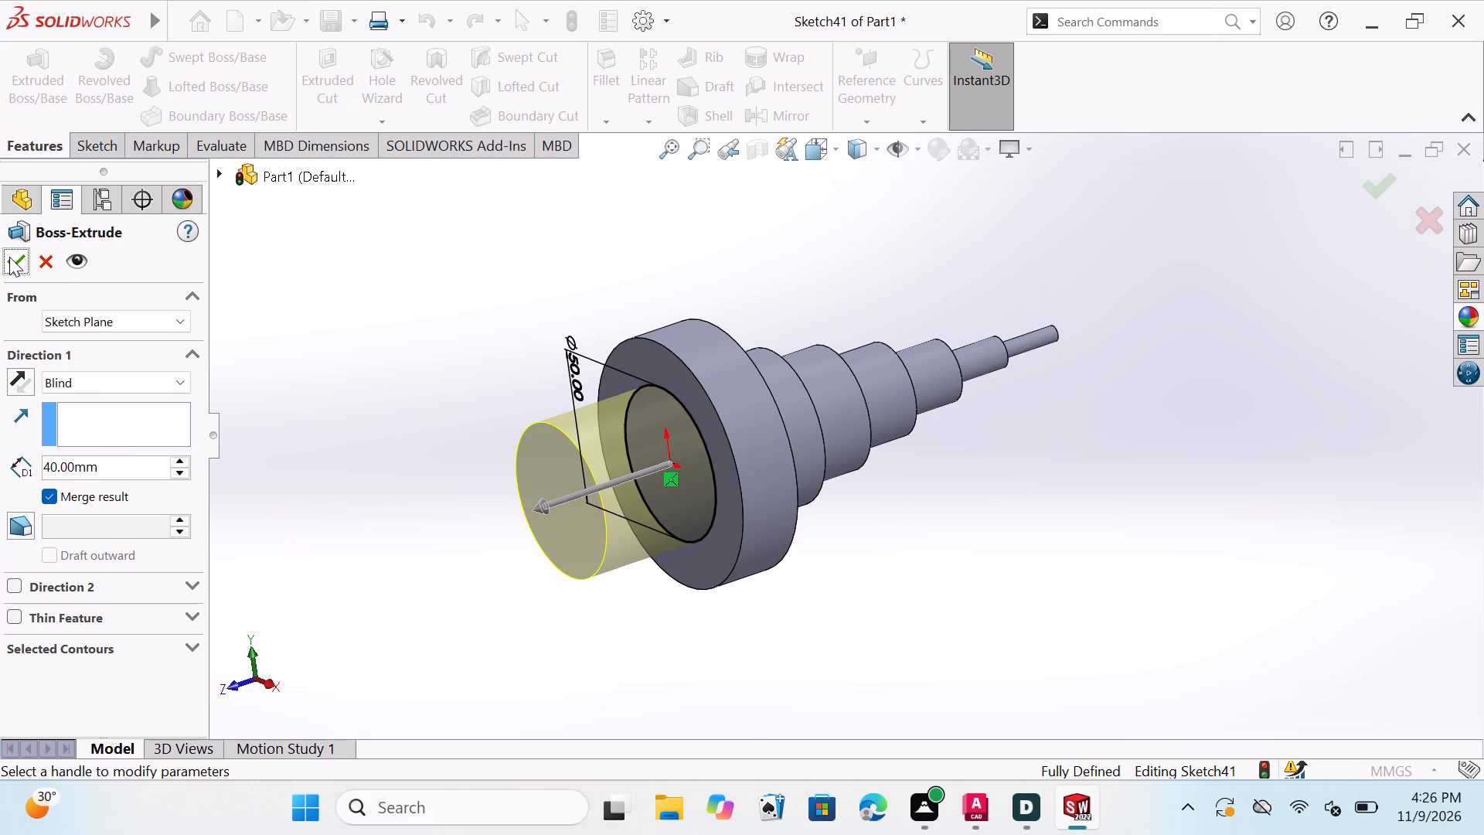
double_click(13, 260)
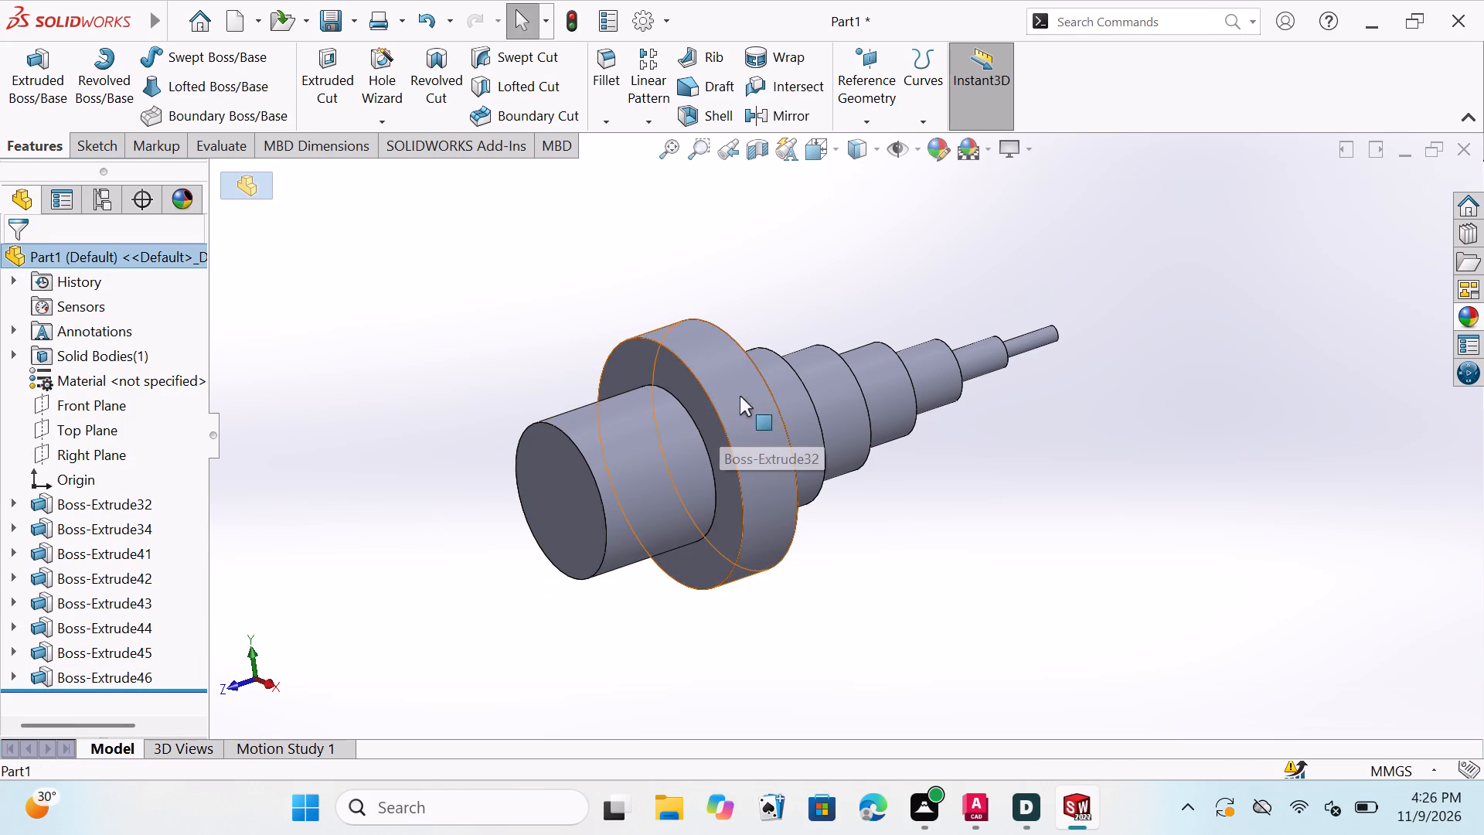
Open a new circle sketch on the Front Plane, with the shaft viewed in the standard Front orientation.
middle_drag(960, 433, 1060, 364)
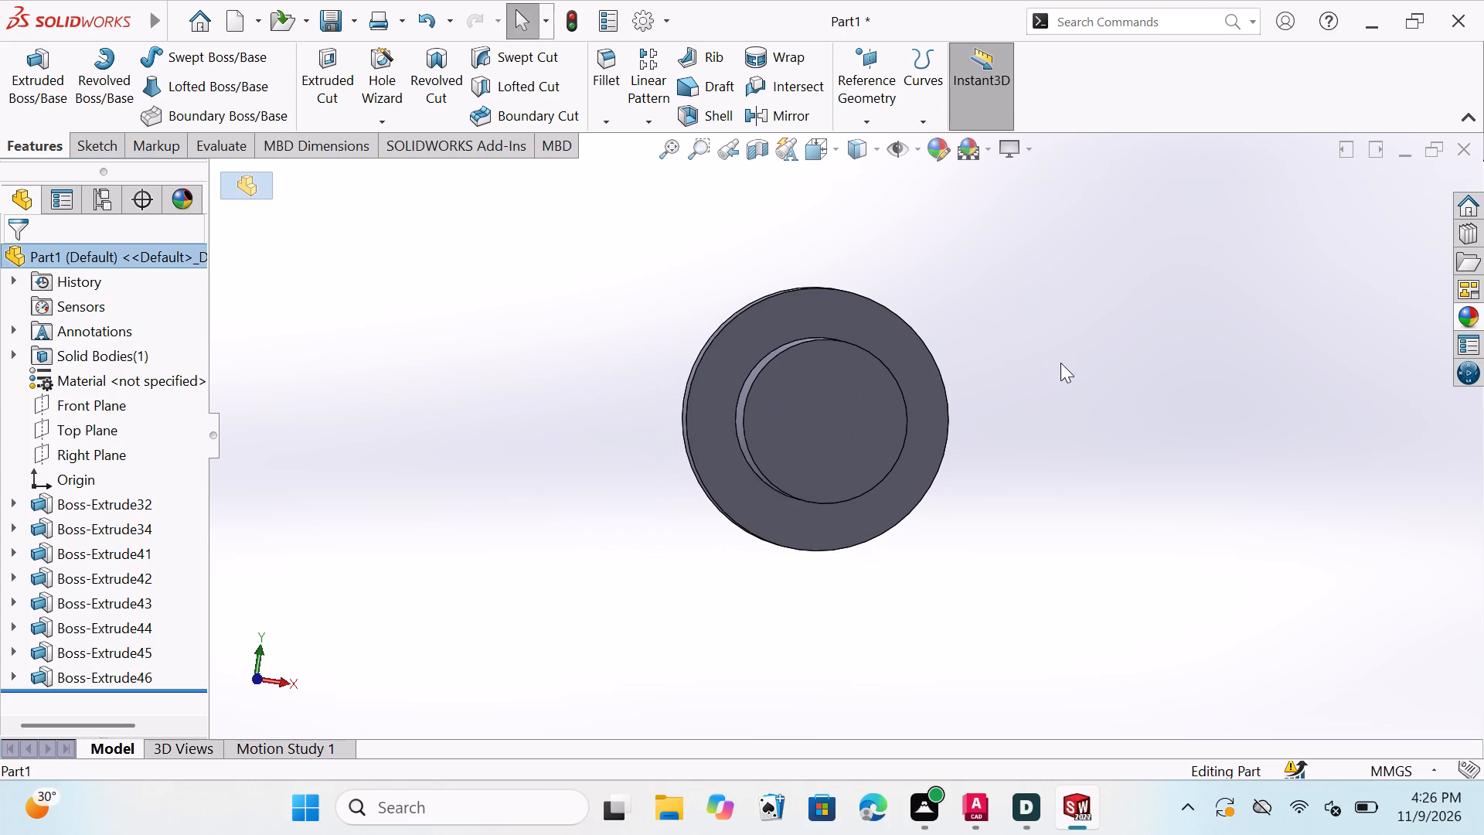
double_click(107, 146)
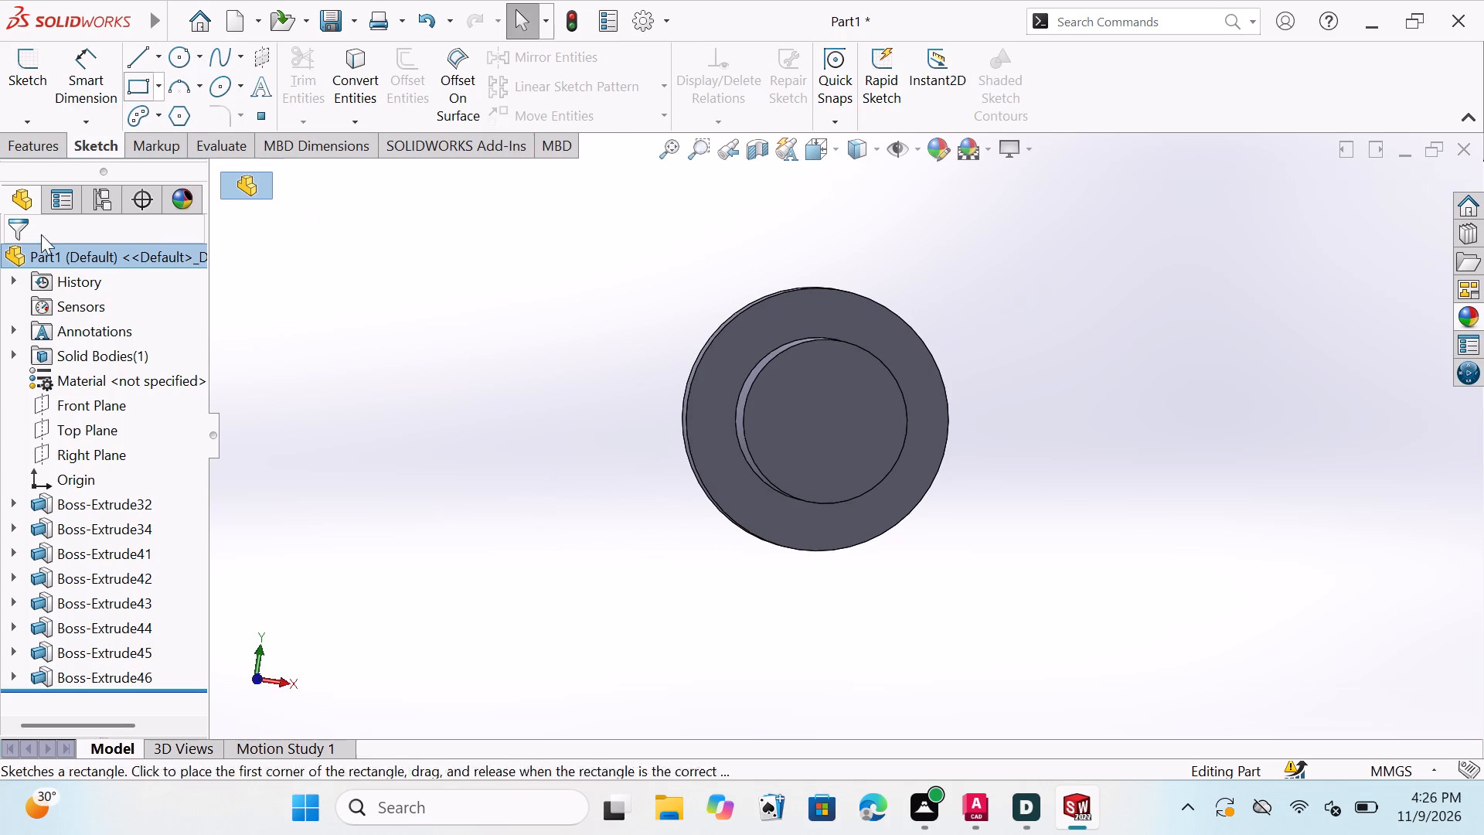
click(79, 401)
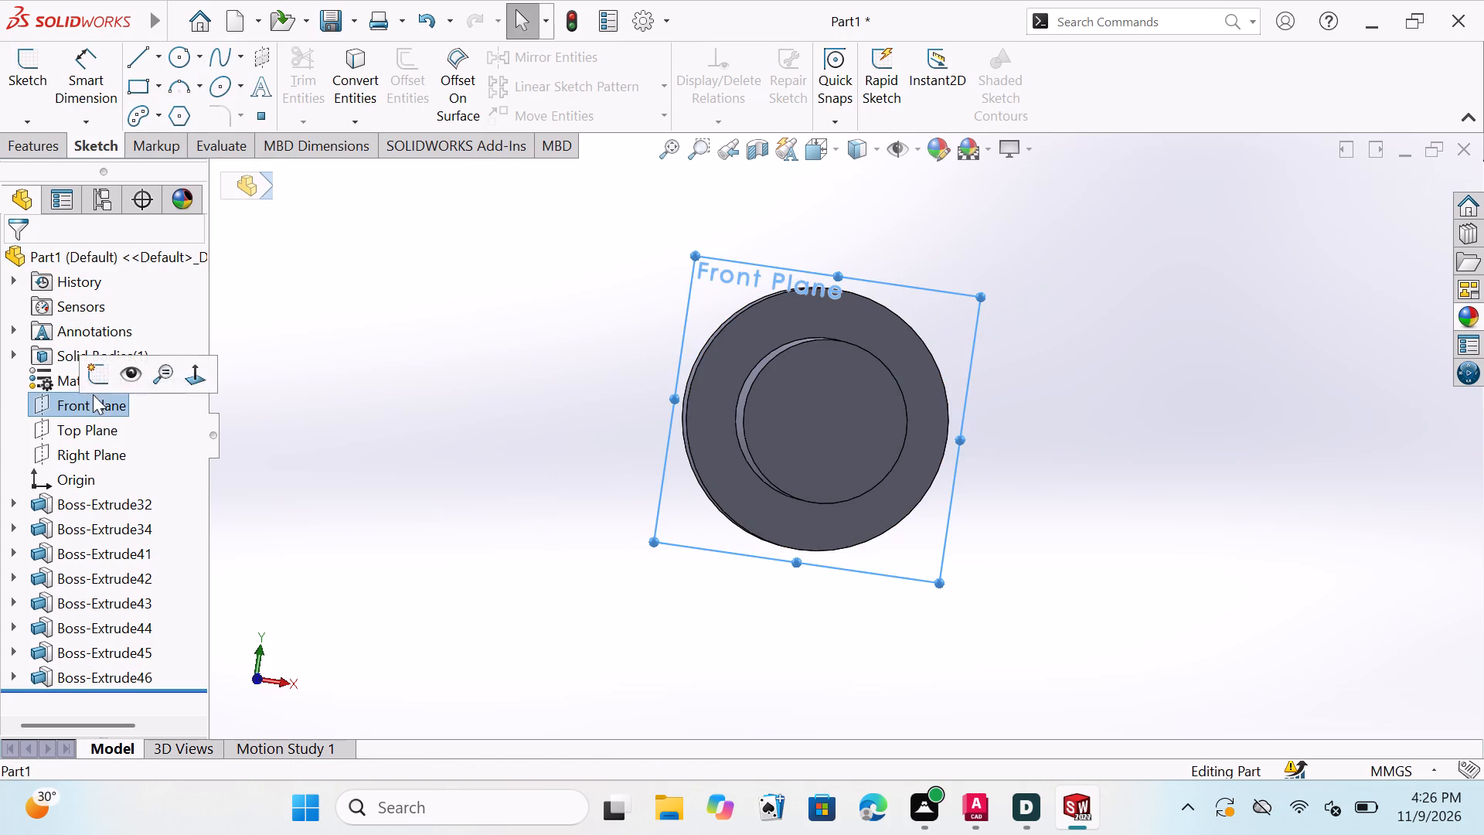
click(196, 377)
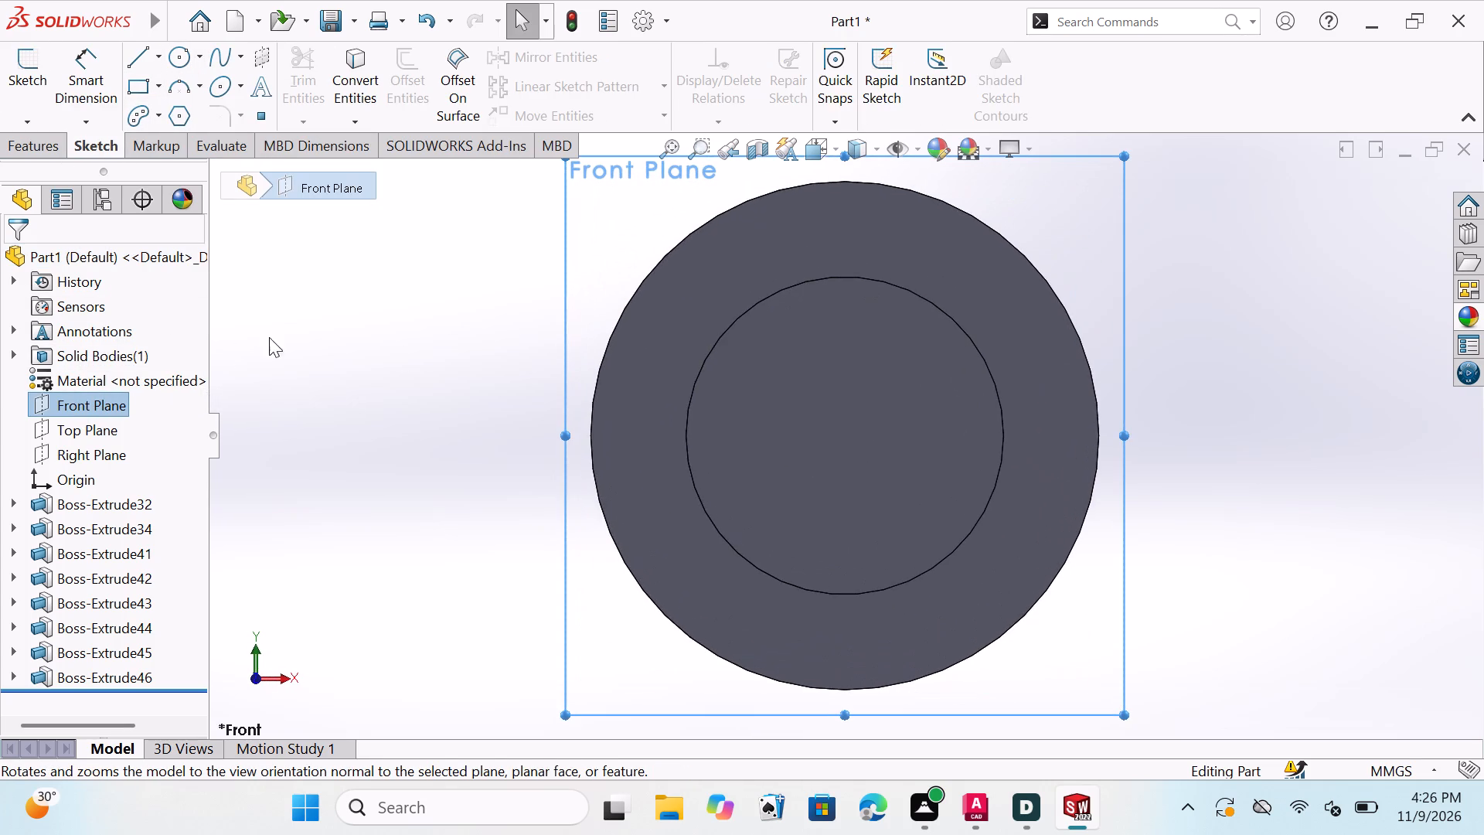
scroll(706, 373, down, 1)
scroll(706, 373, up, 3)
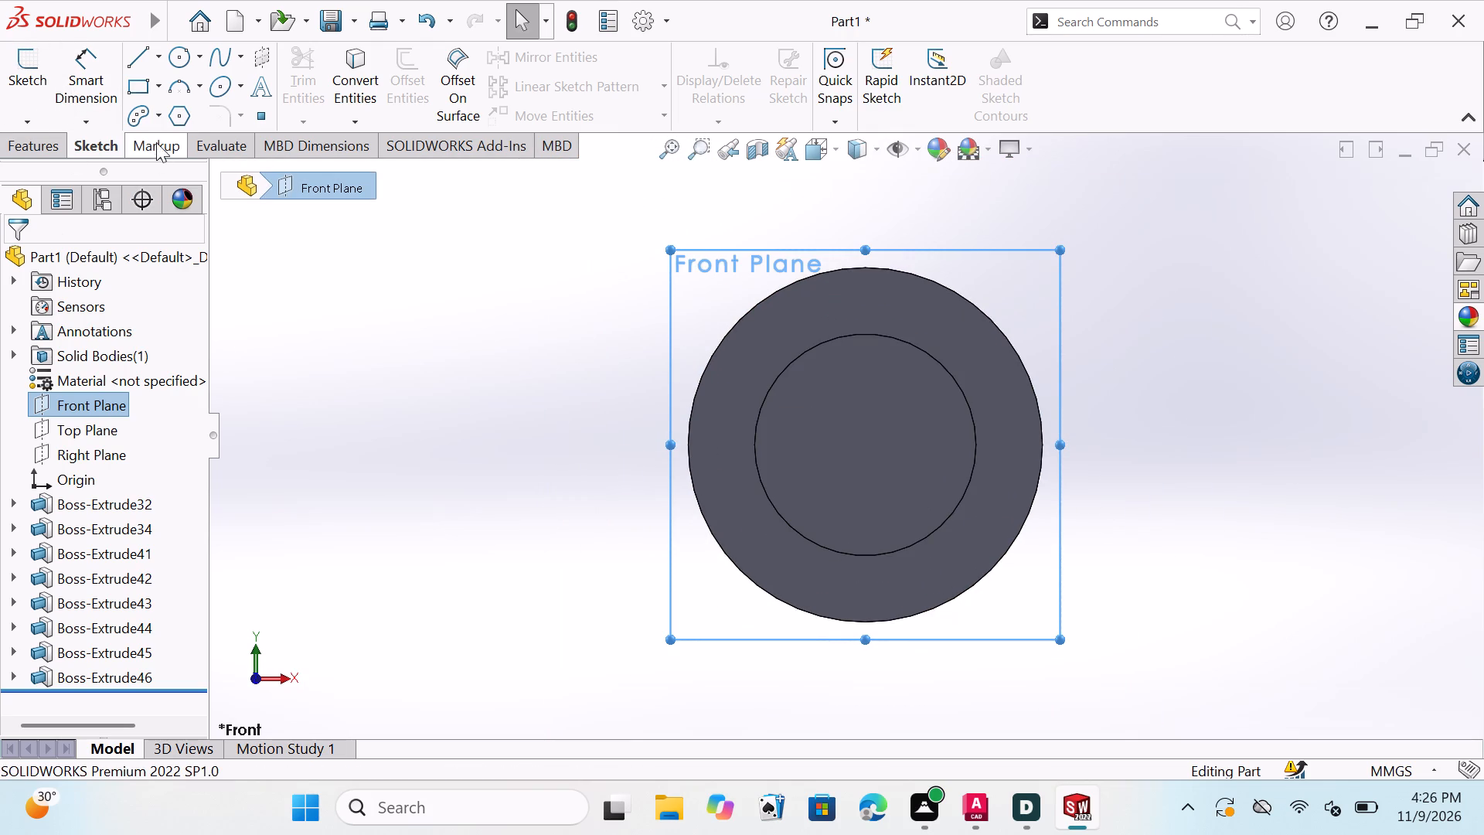
click(100, 148)
click(179, 48)
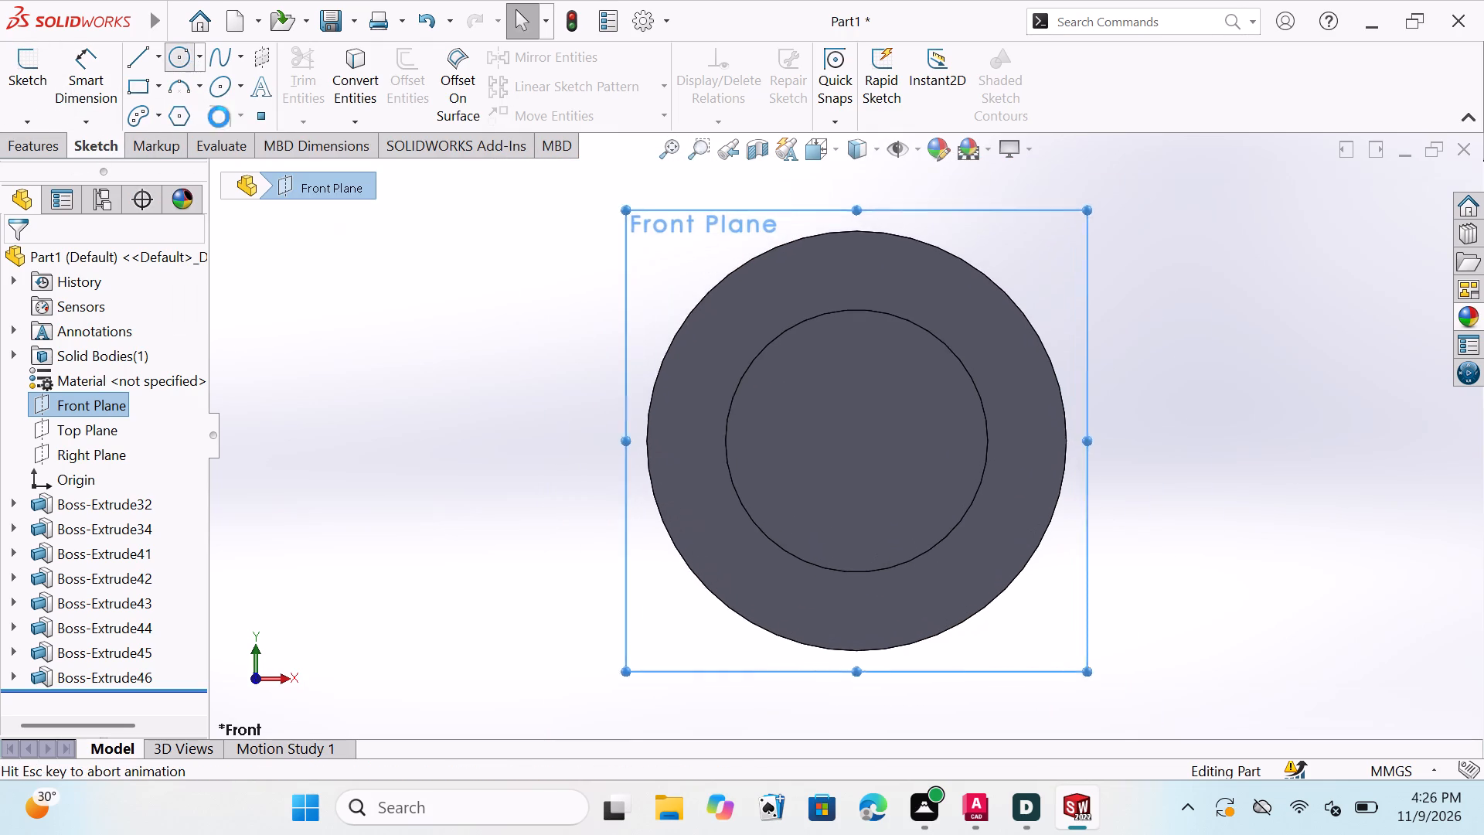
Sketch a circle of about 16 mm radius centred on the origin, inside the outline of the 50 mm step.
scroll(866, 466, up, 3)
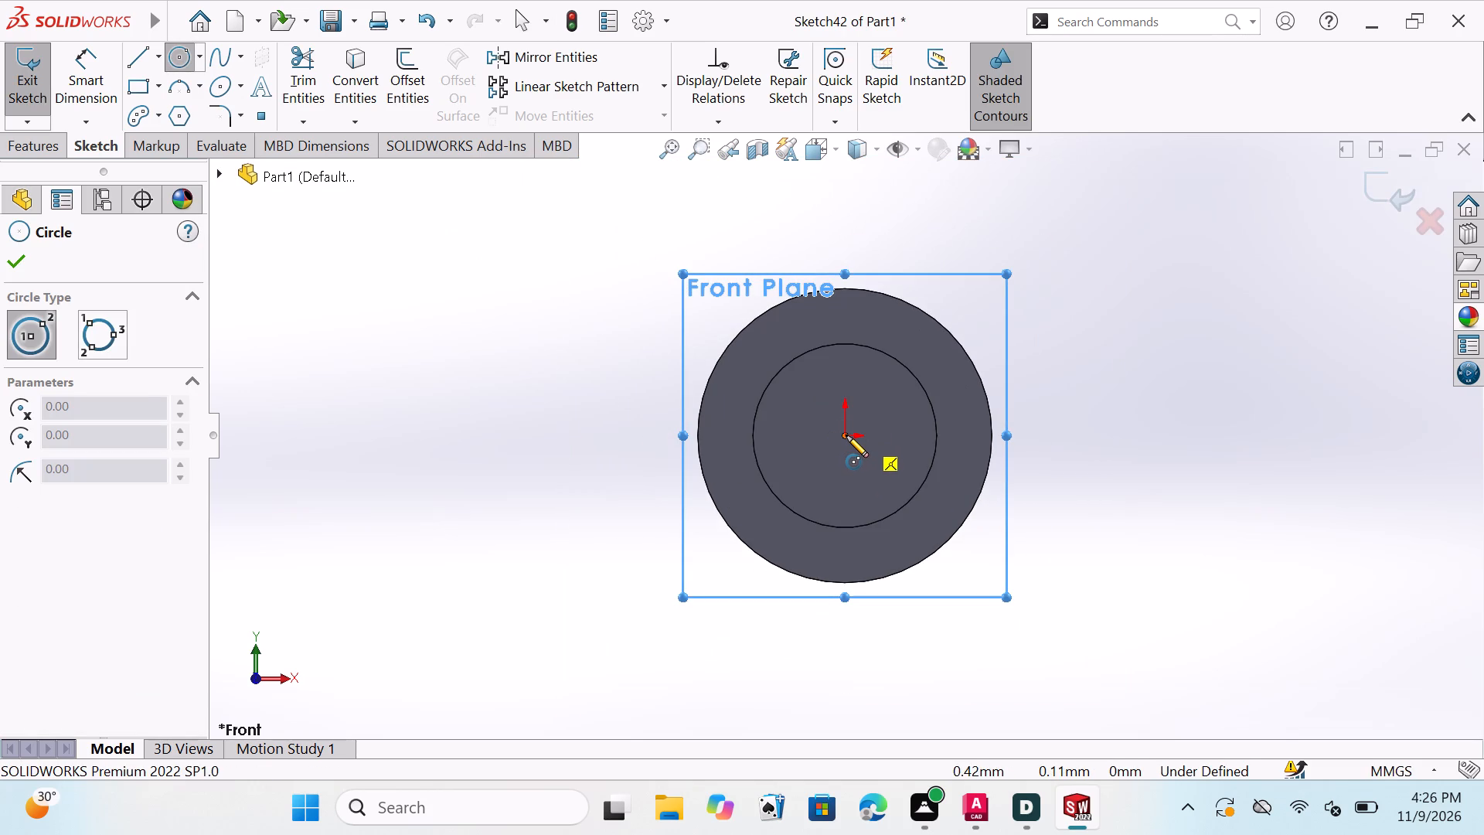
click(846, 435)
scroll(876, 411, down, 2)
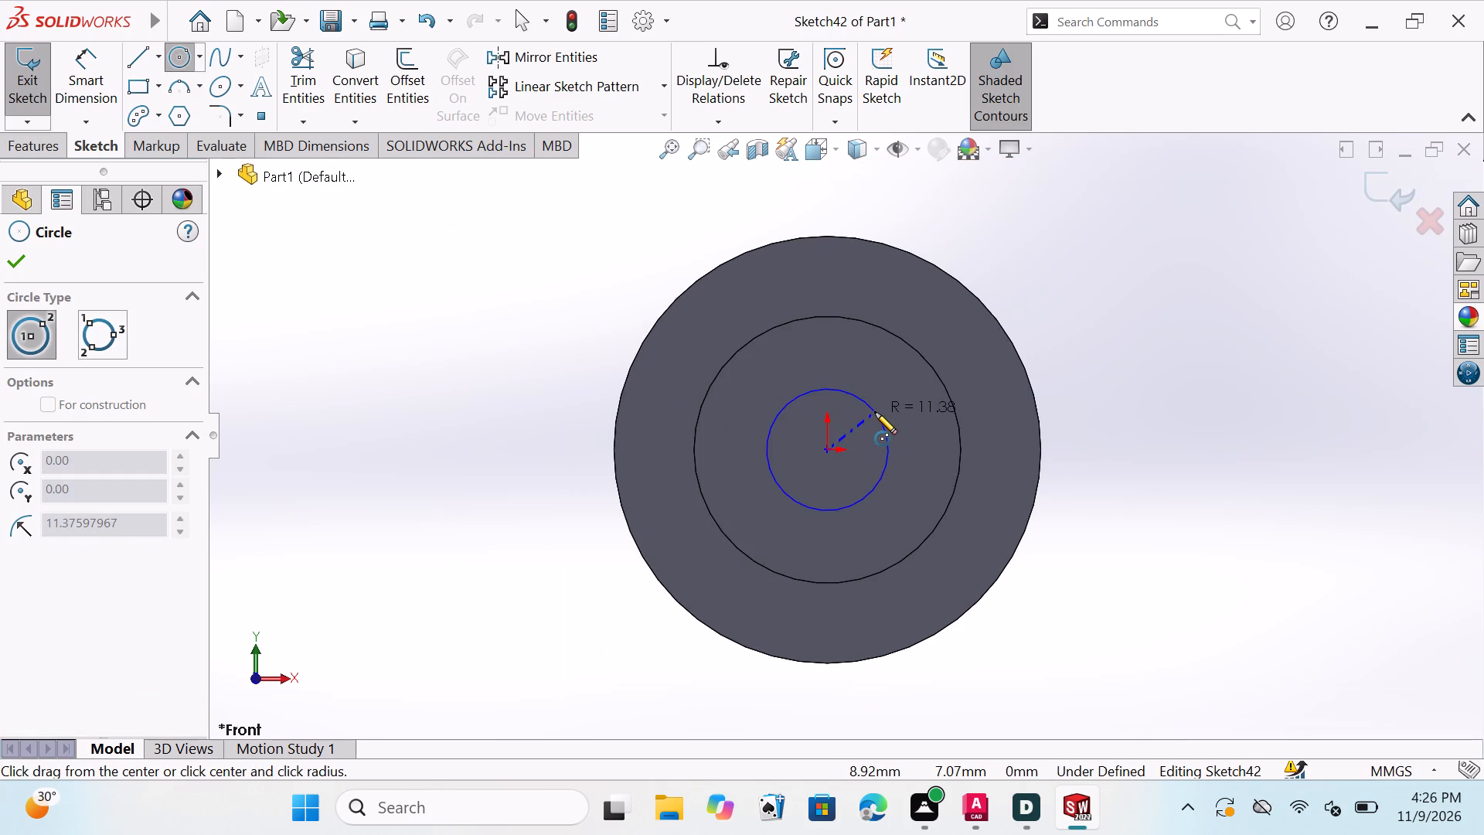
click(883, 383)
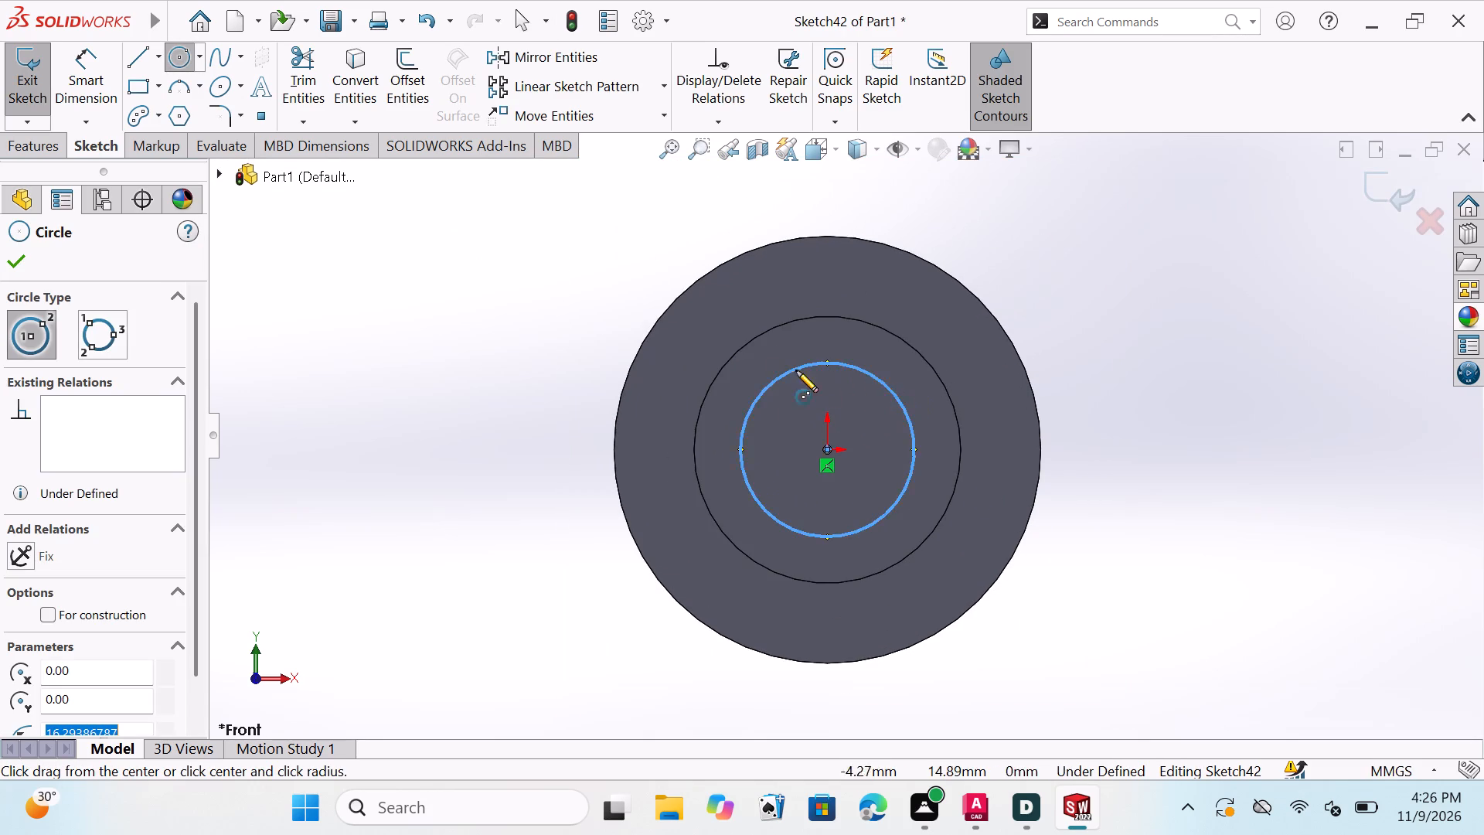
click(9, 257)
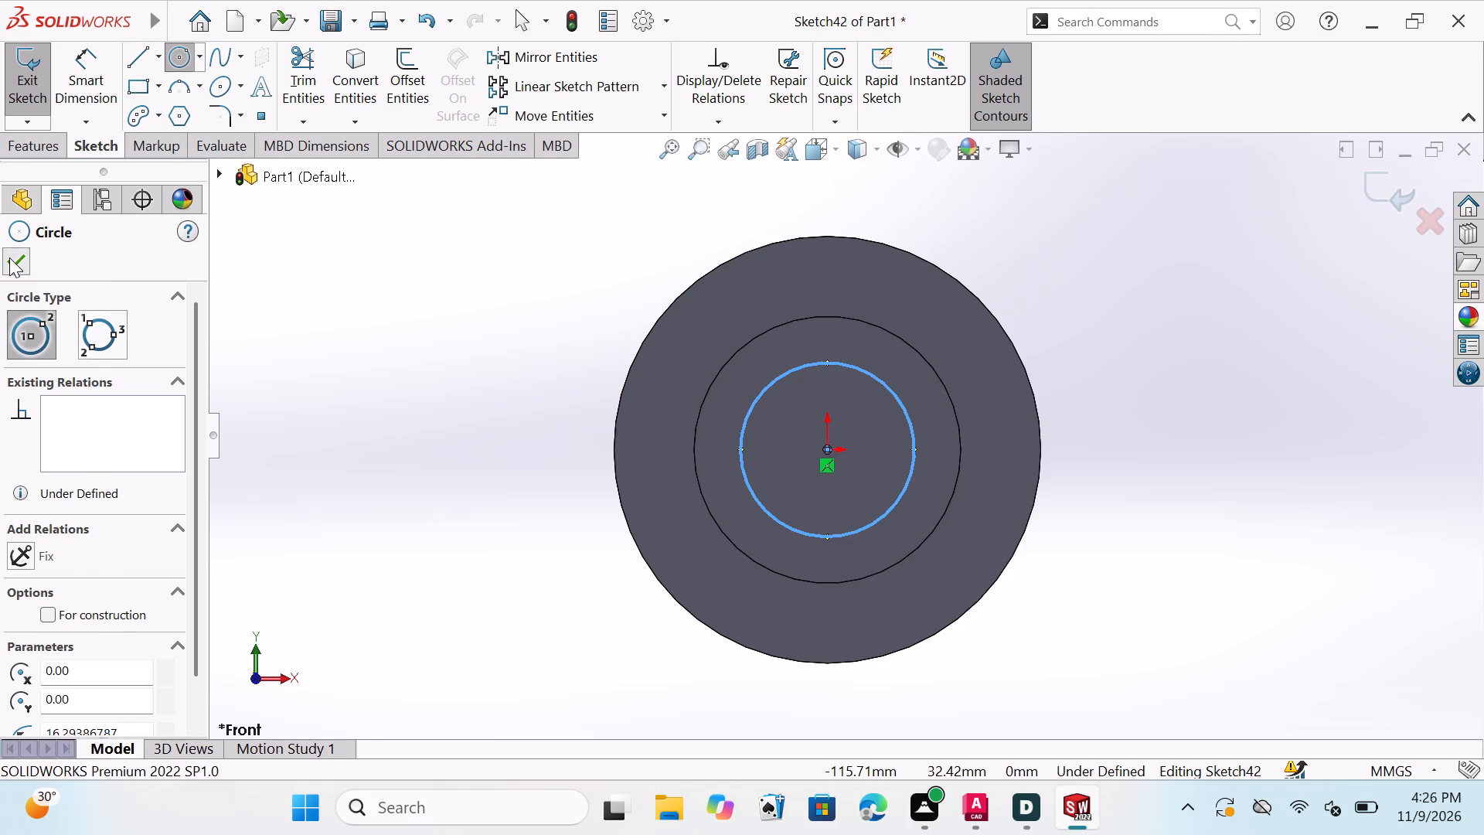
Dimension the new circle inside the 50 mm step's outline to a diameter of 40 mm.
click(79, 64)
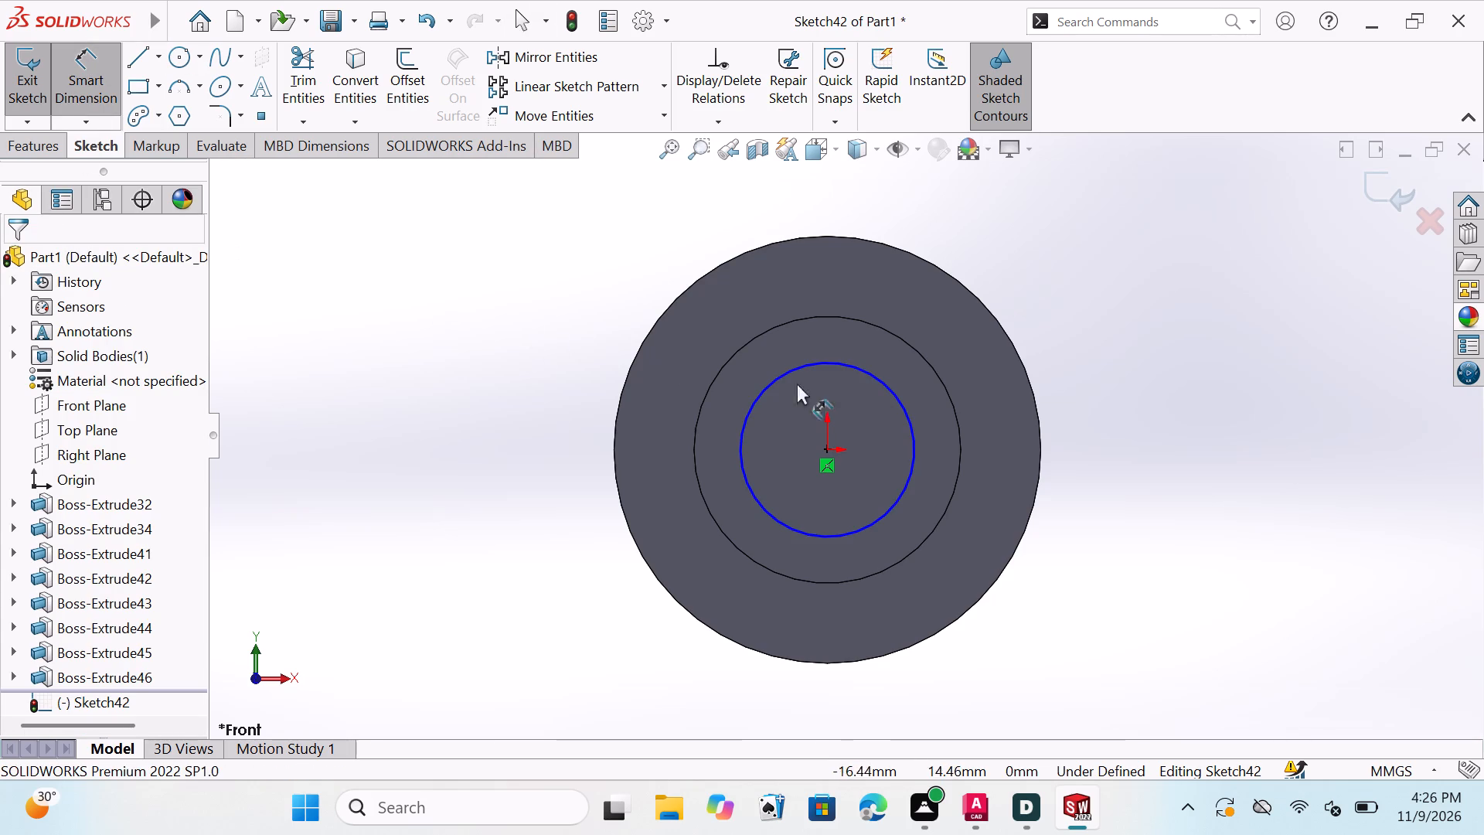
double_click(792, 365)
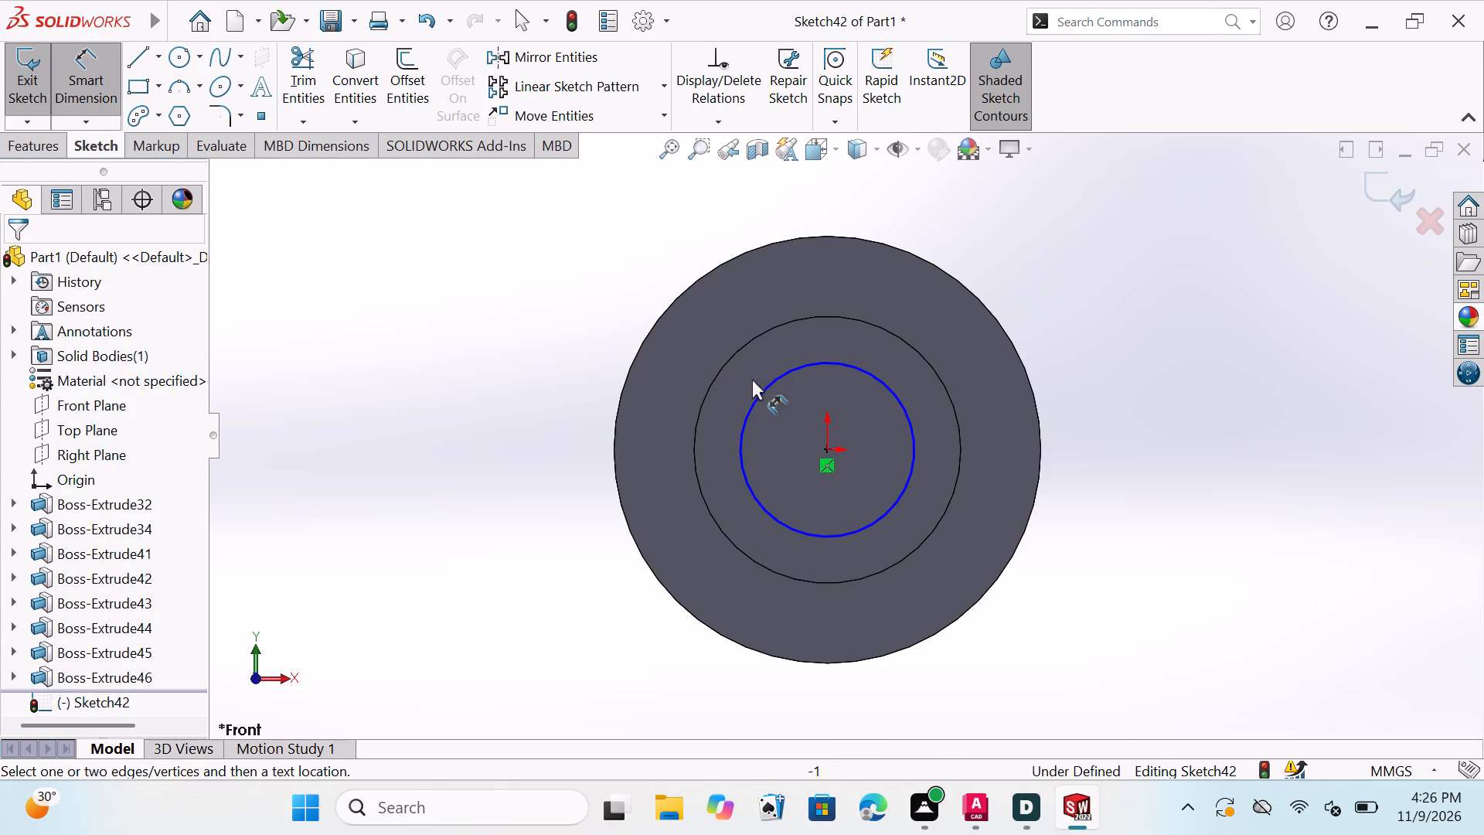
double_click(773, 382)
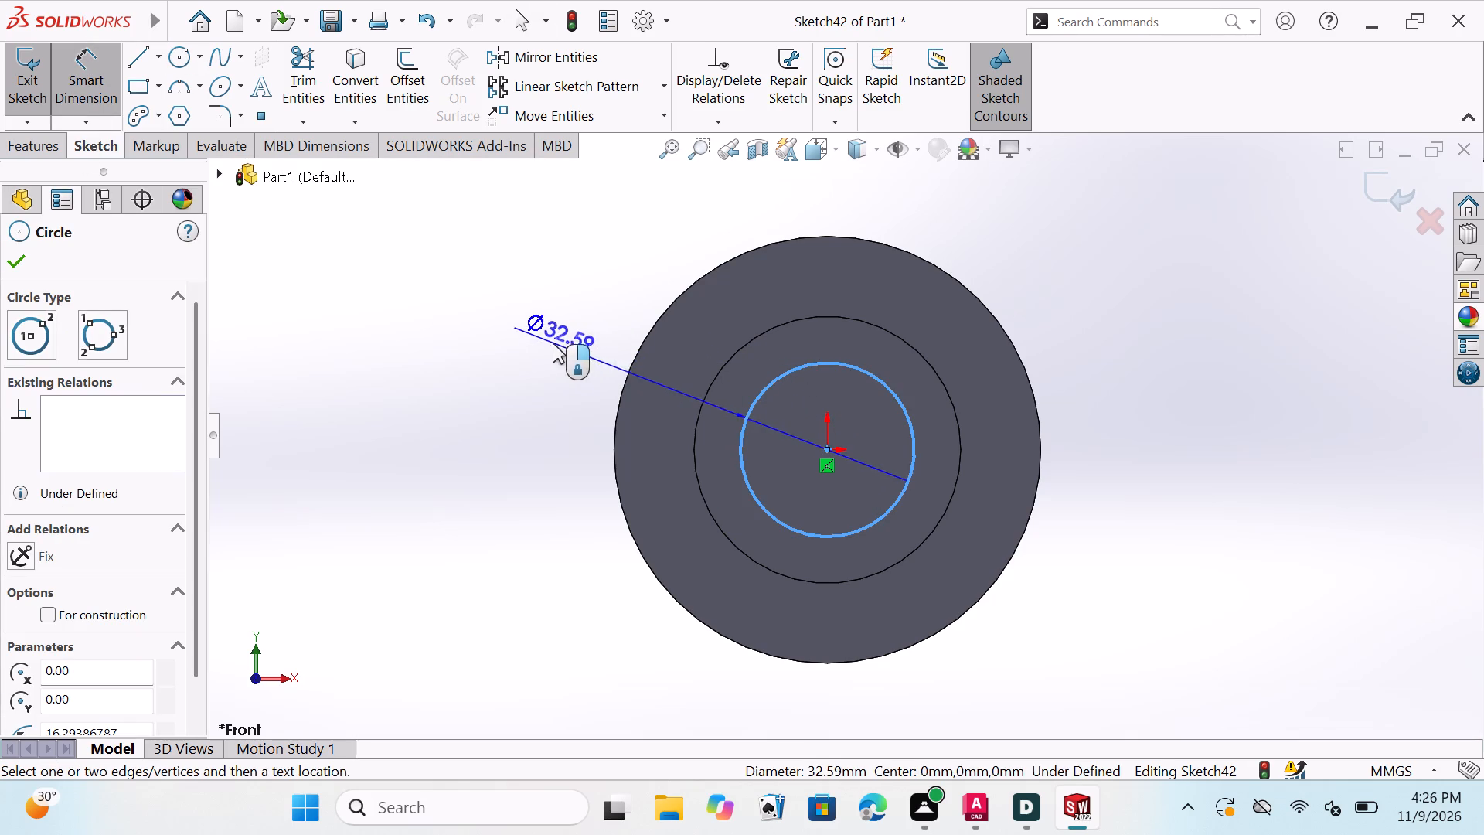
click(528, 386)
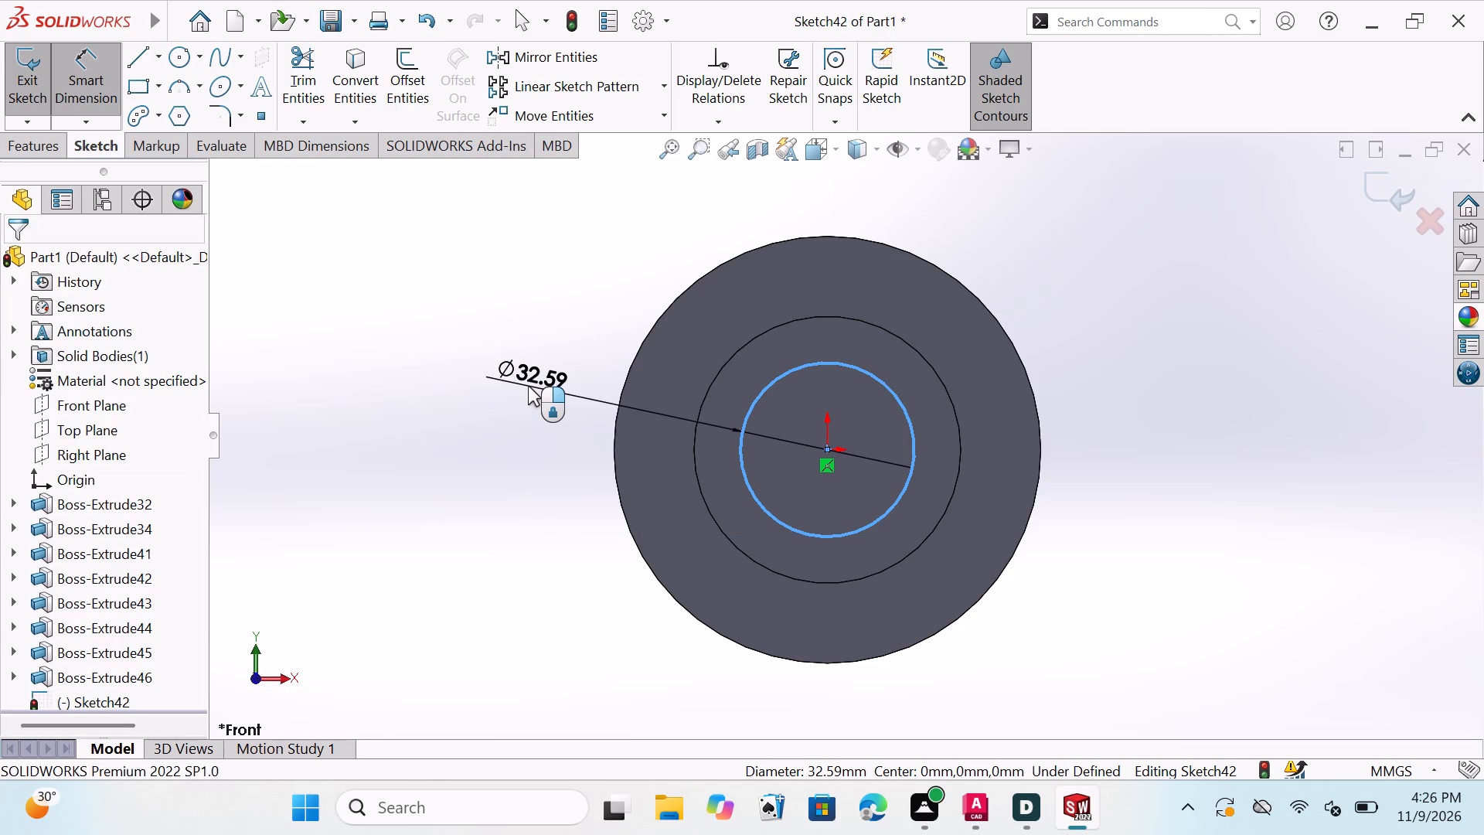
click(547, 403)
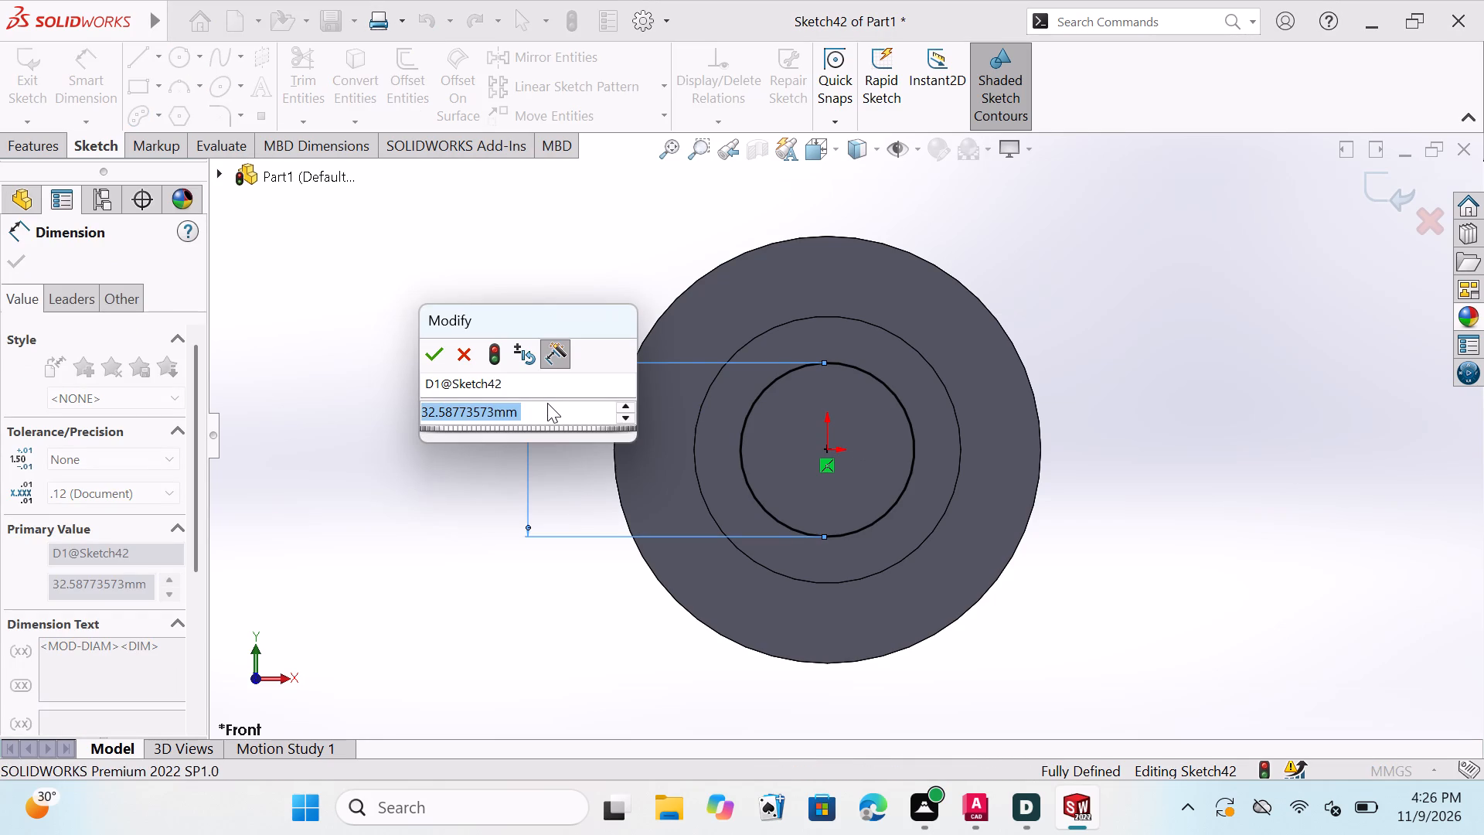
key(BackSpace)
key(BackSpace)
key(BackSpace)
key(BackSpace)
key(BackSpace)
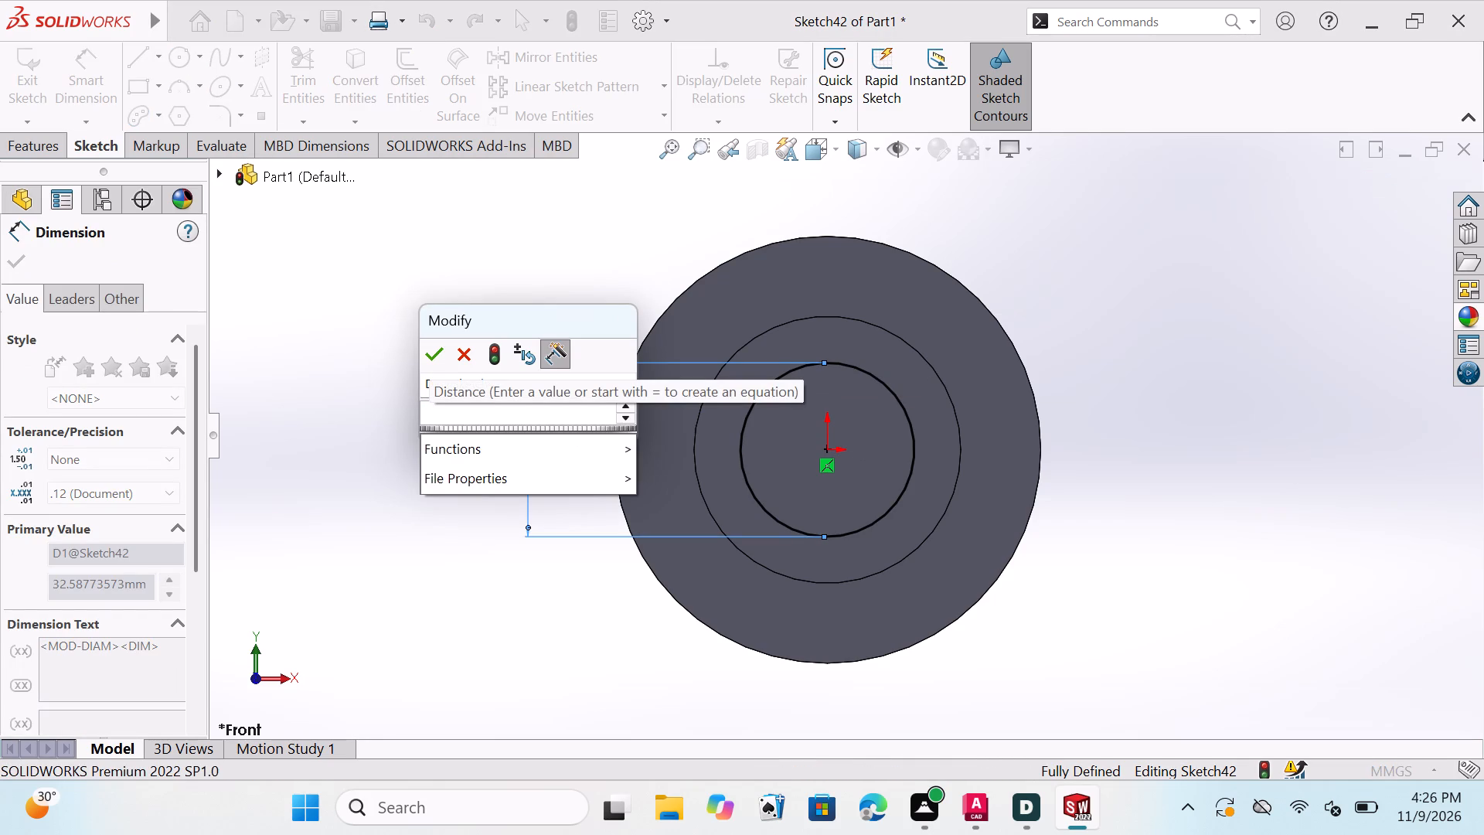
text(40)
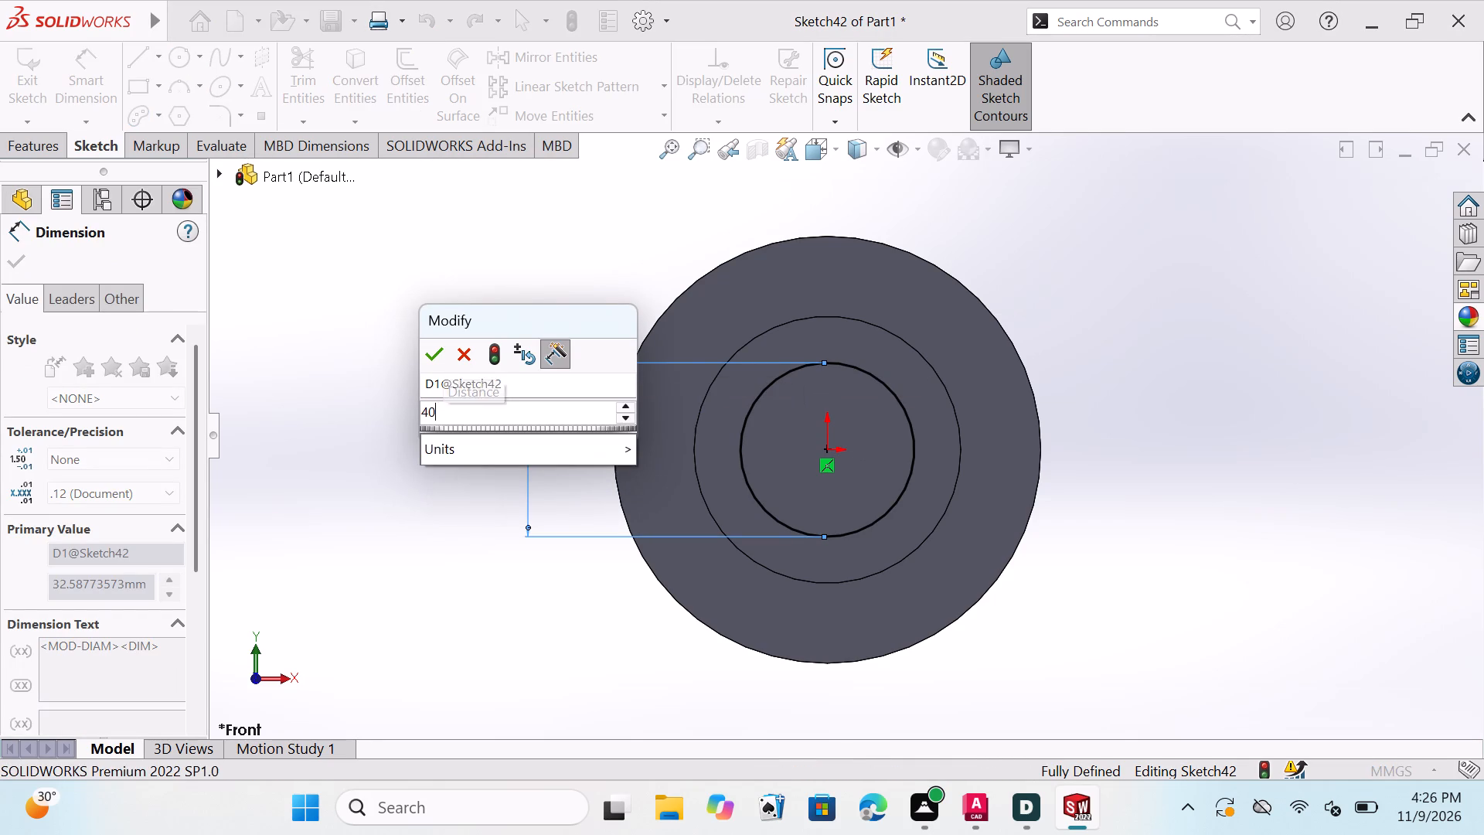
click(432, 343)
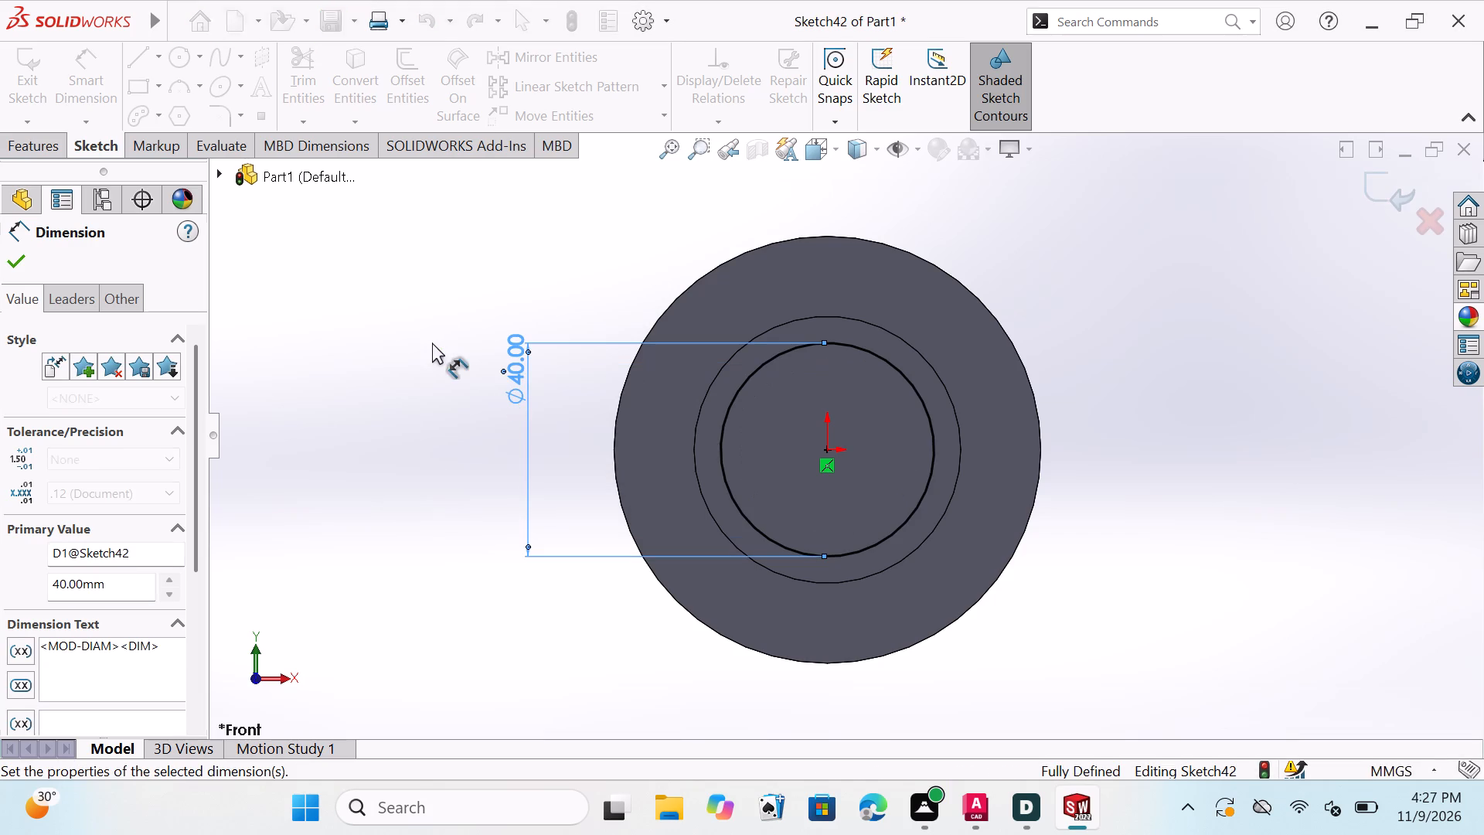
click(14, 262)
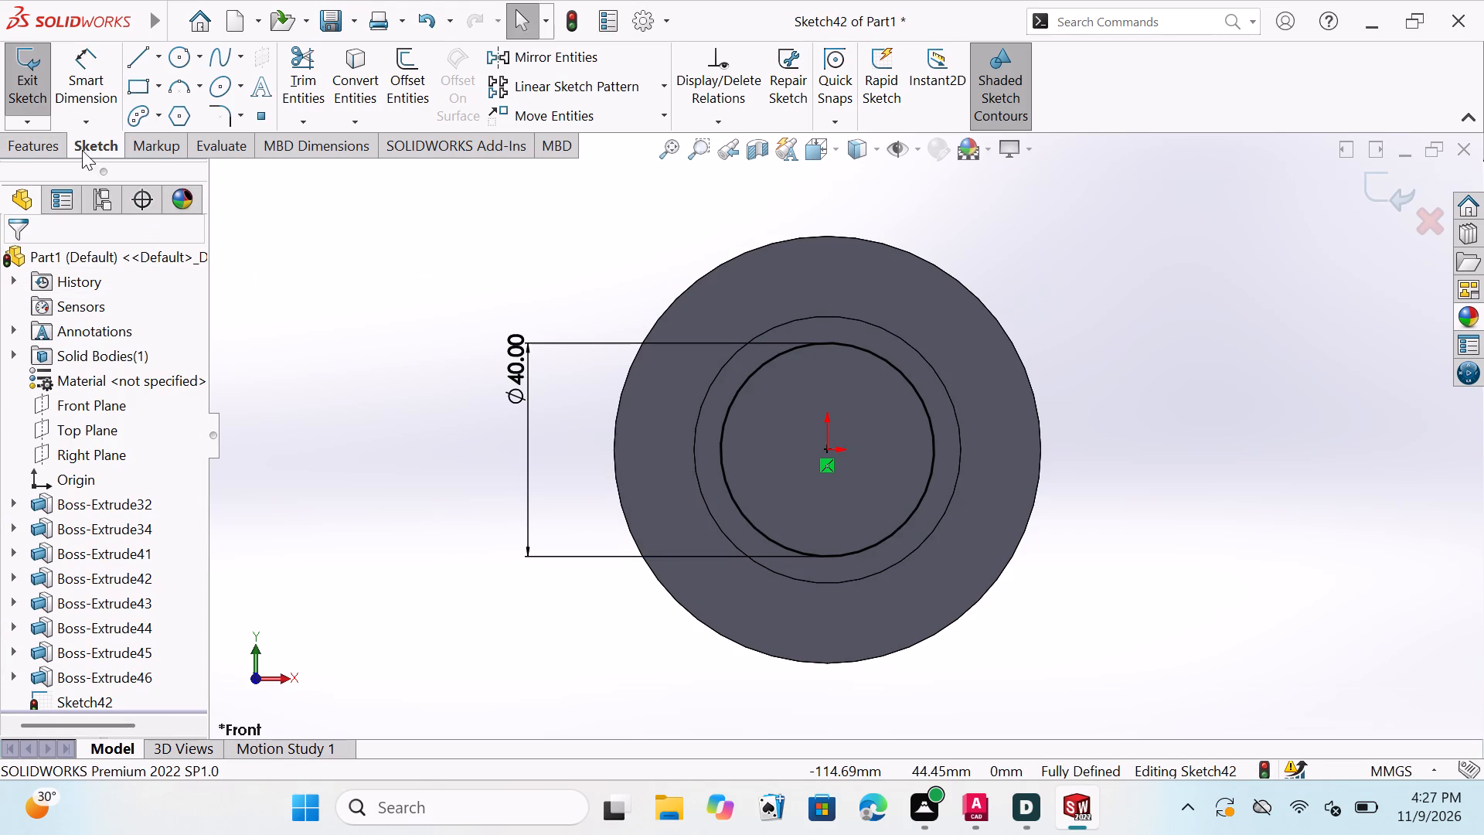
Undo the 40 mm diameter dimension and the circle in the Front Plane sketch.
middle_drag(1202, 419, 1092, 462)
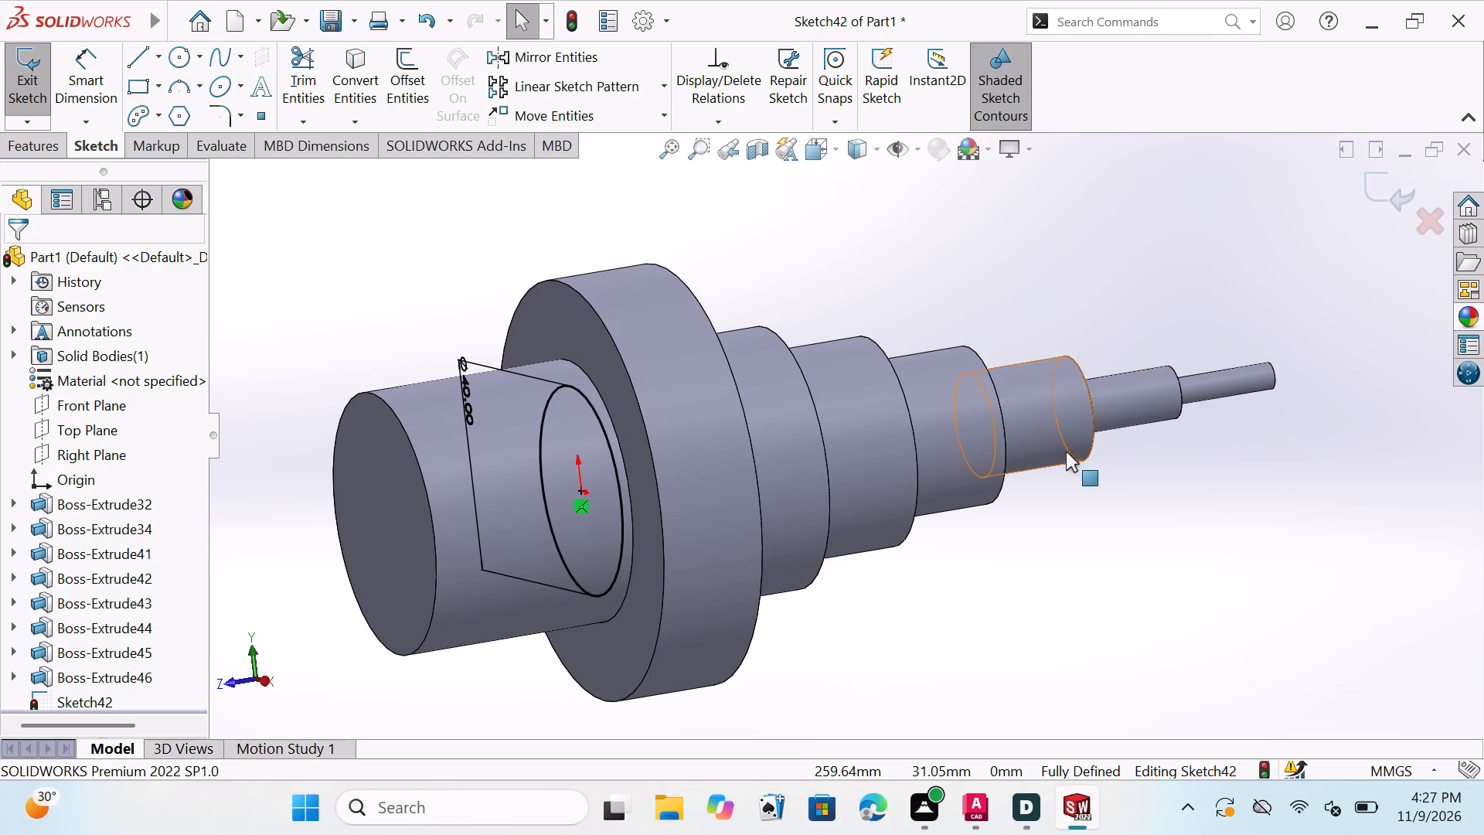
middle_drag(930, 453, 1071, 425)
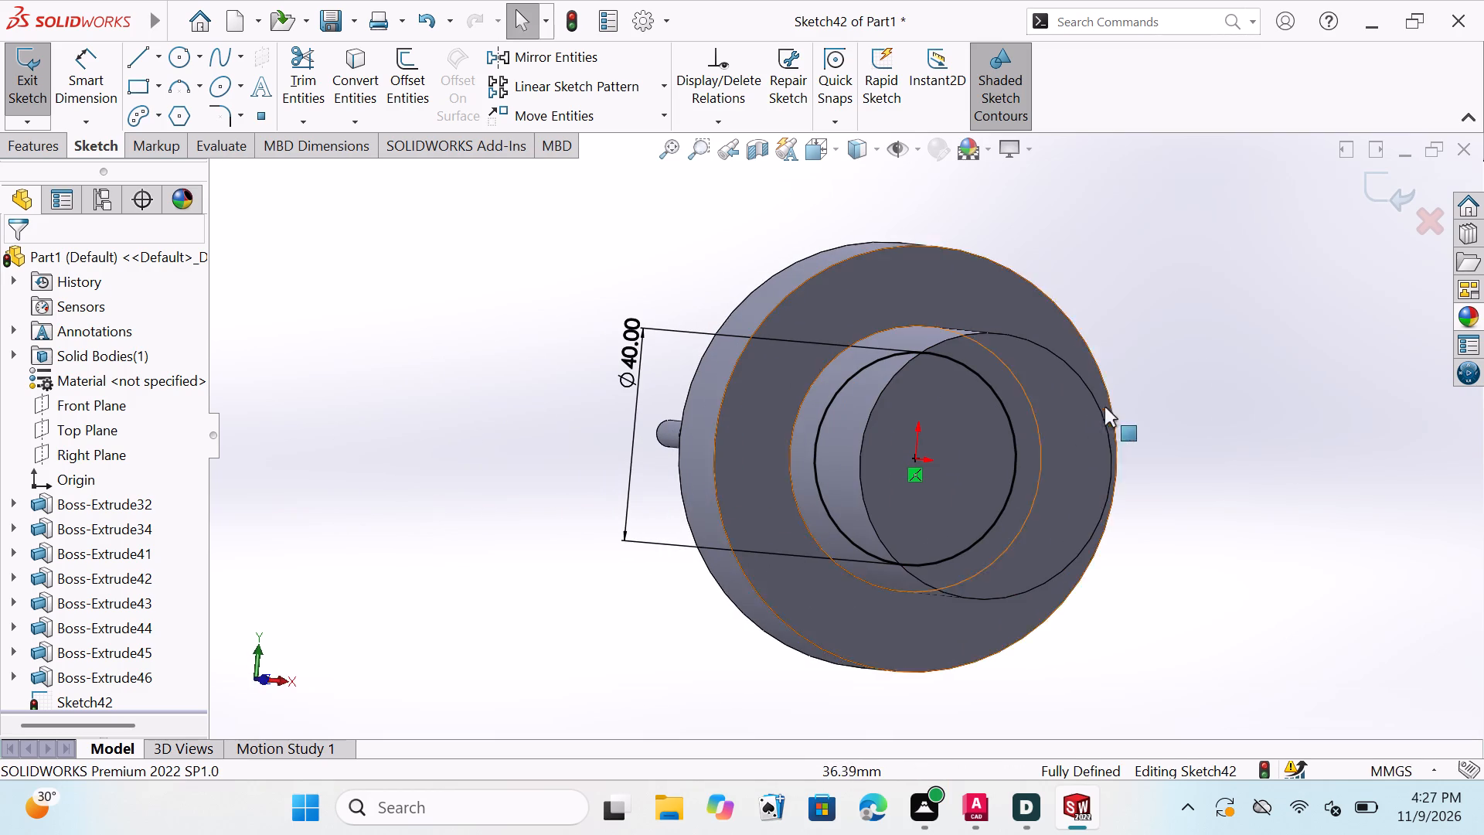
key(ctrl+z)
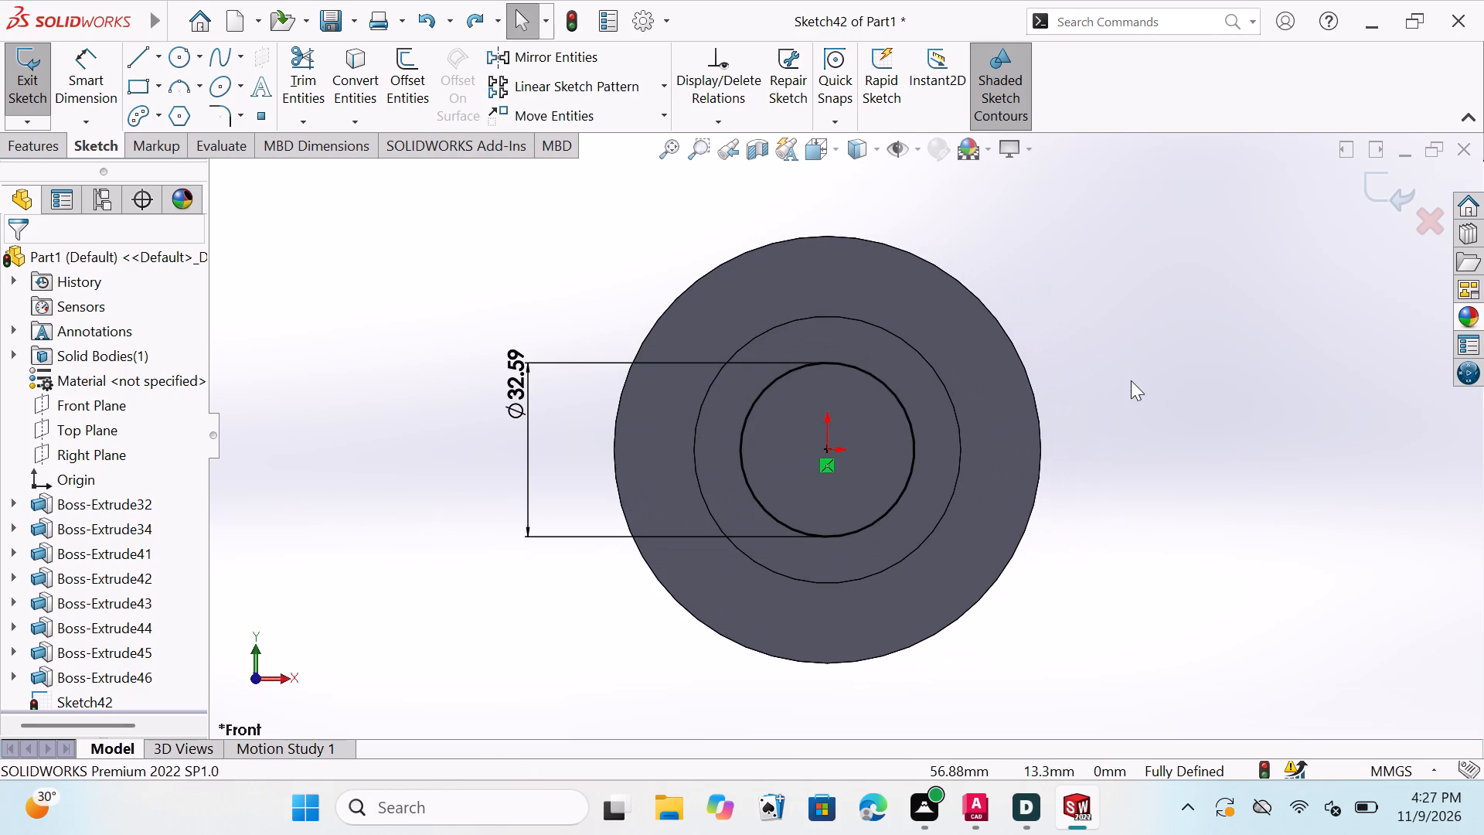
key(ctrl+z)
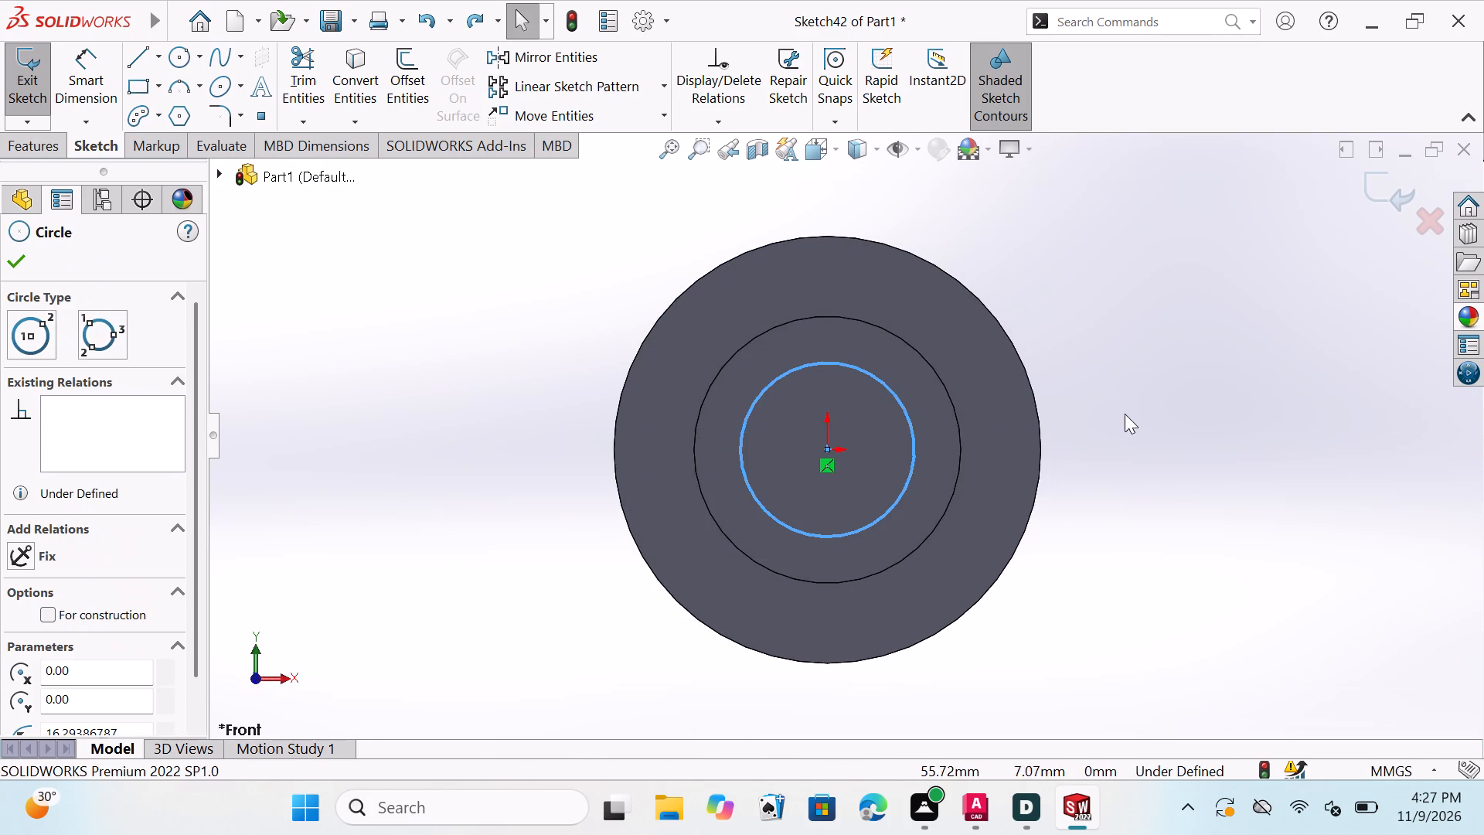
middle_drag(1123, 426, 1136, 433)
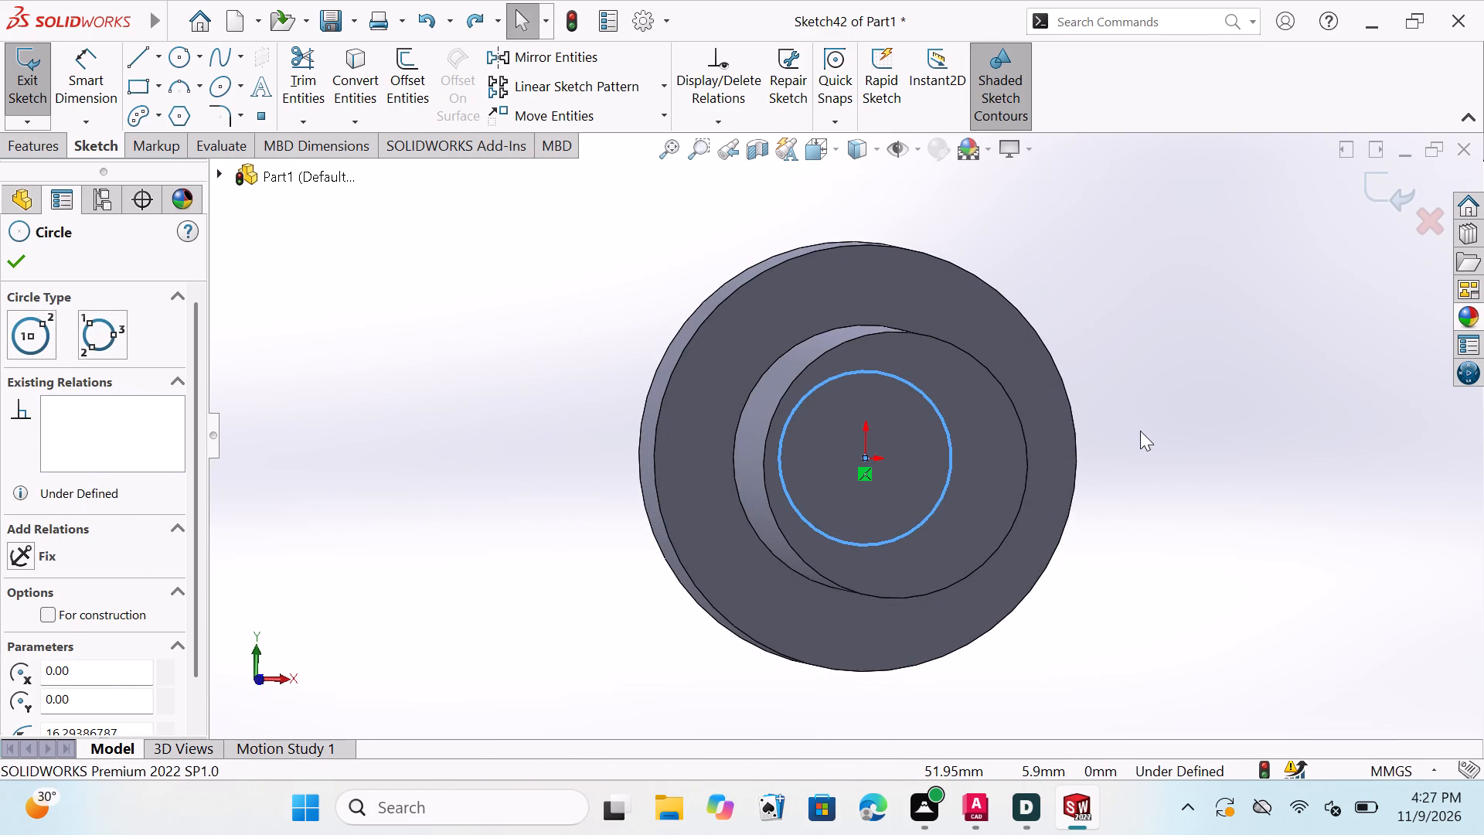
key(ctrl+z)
Return to the Front view and sketch a circle of about 14 mm radius on the Front Plane, centred on the origin.
middle_drag(1142, 442, 1099, 466)
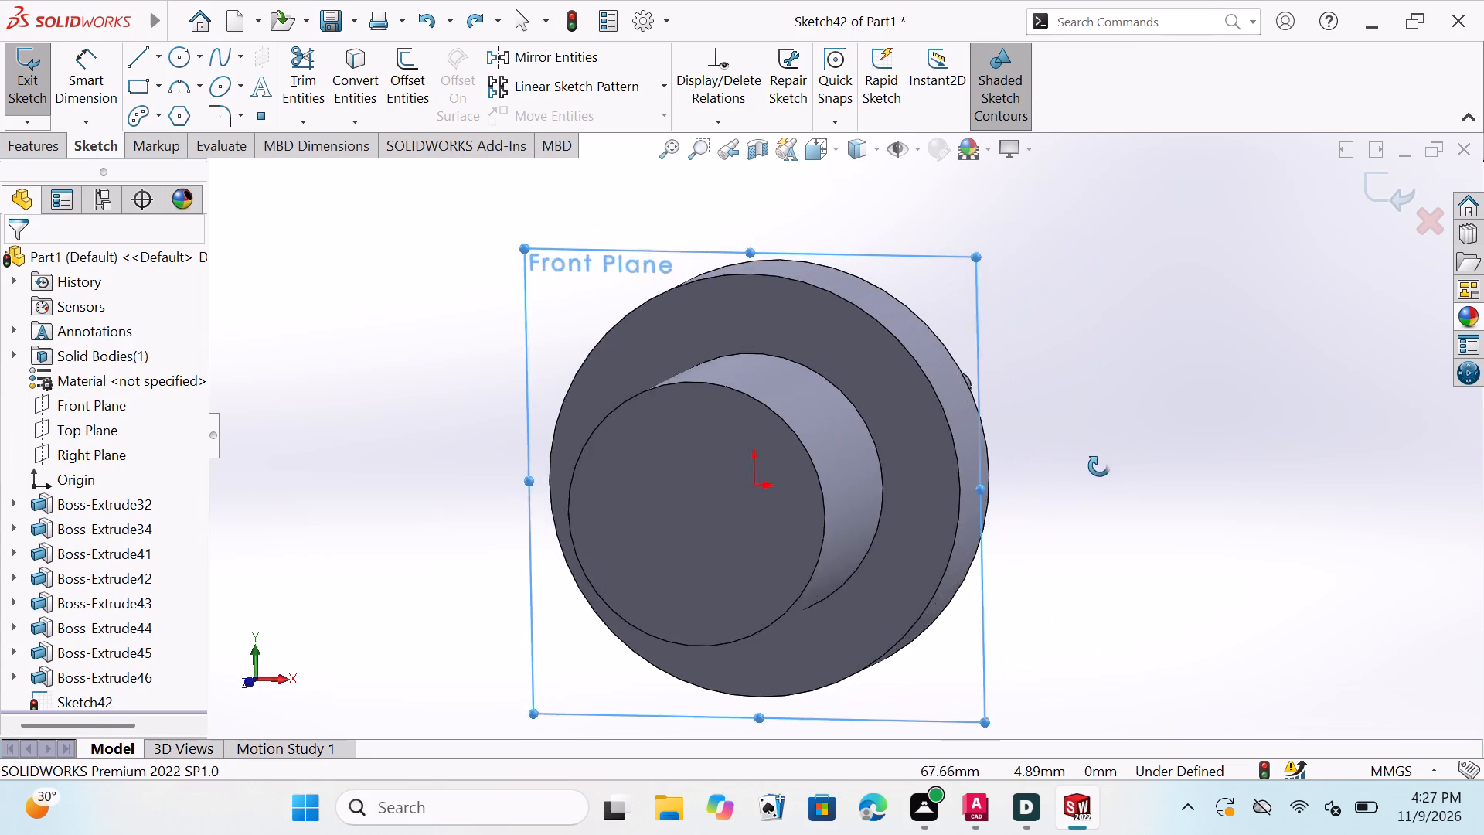
middle_drag(1099, 466, 1086, 478)
scroll(1088, 471, up, 1)
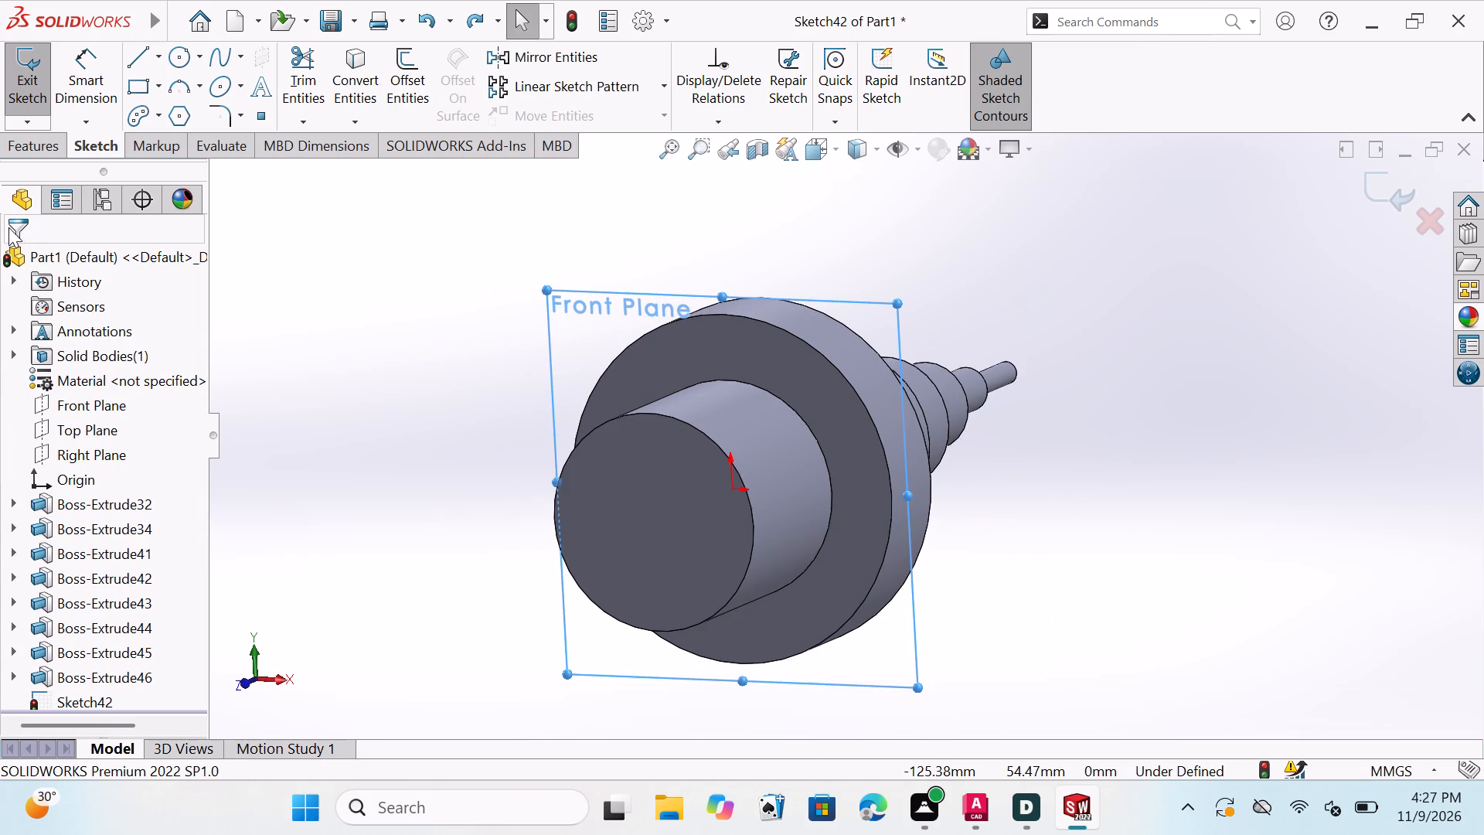
double_click(114, 400)
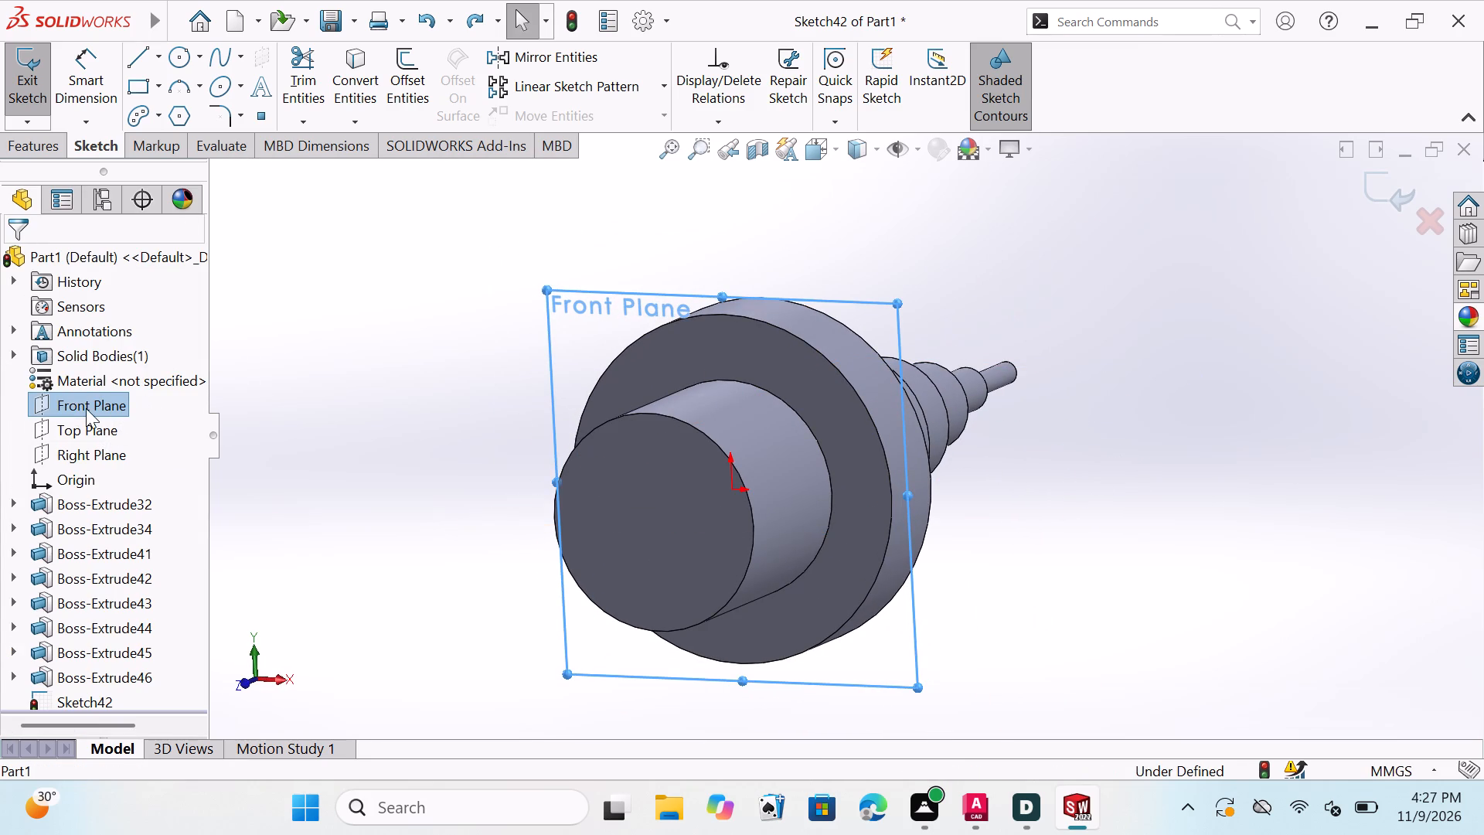
click(85, 403)
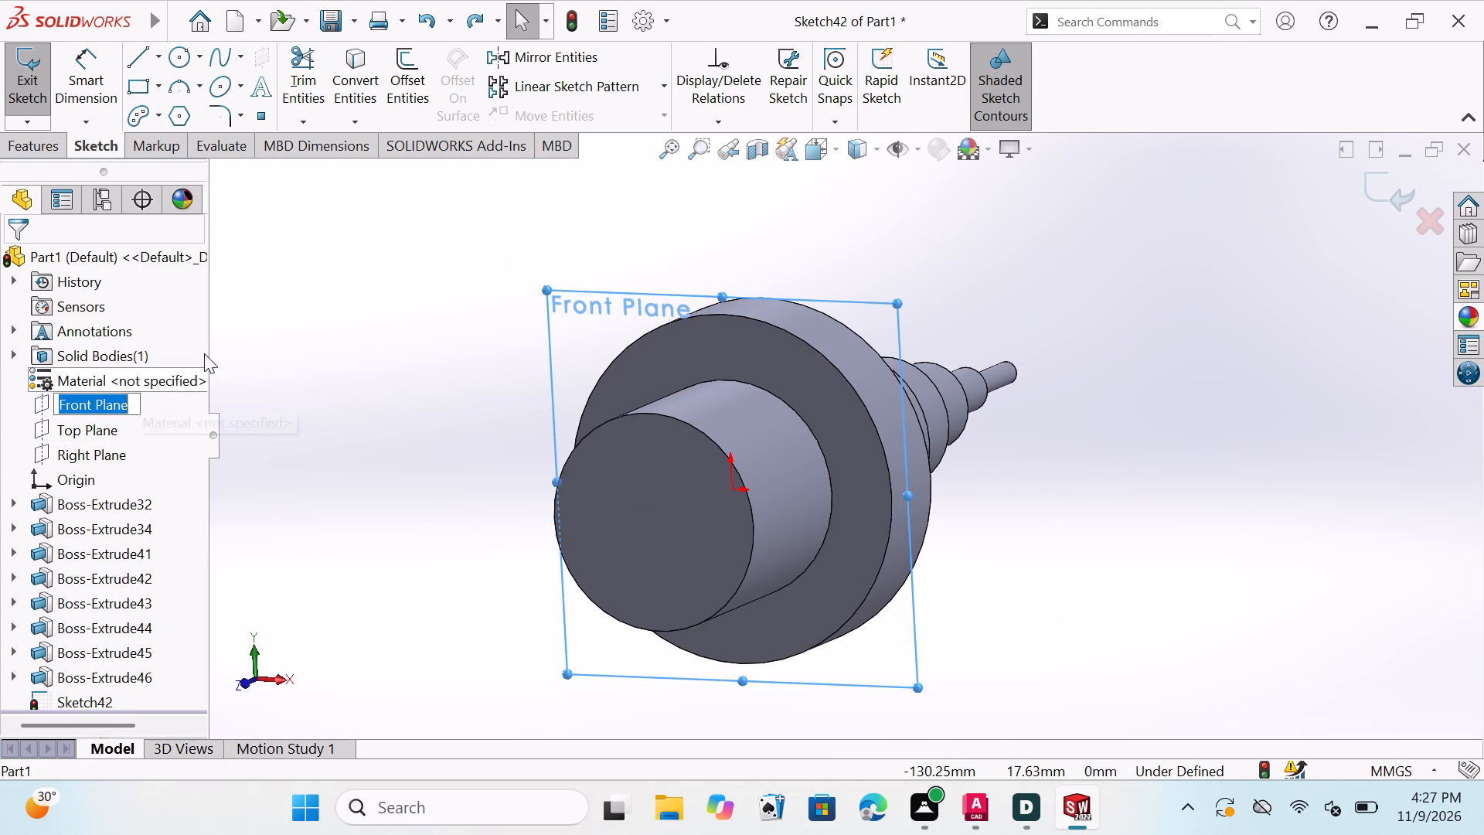
click(823, 152)
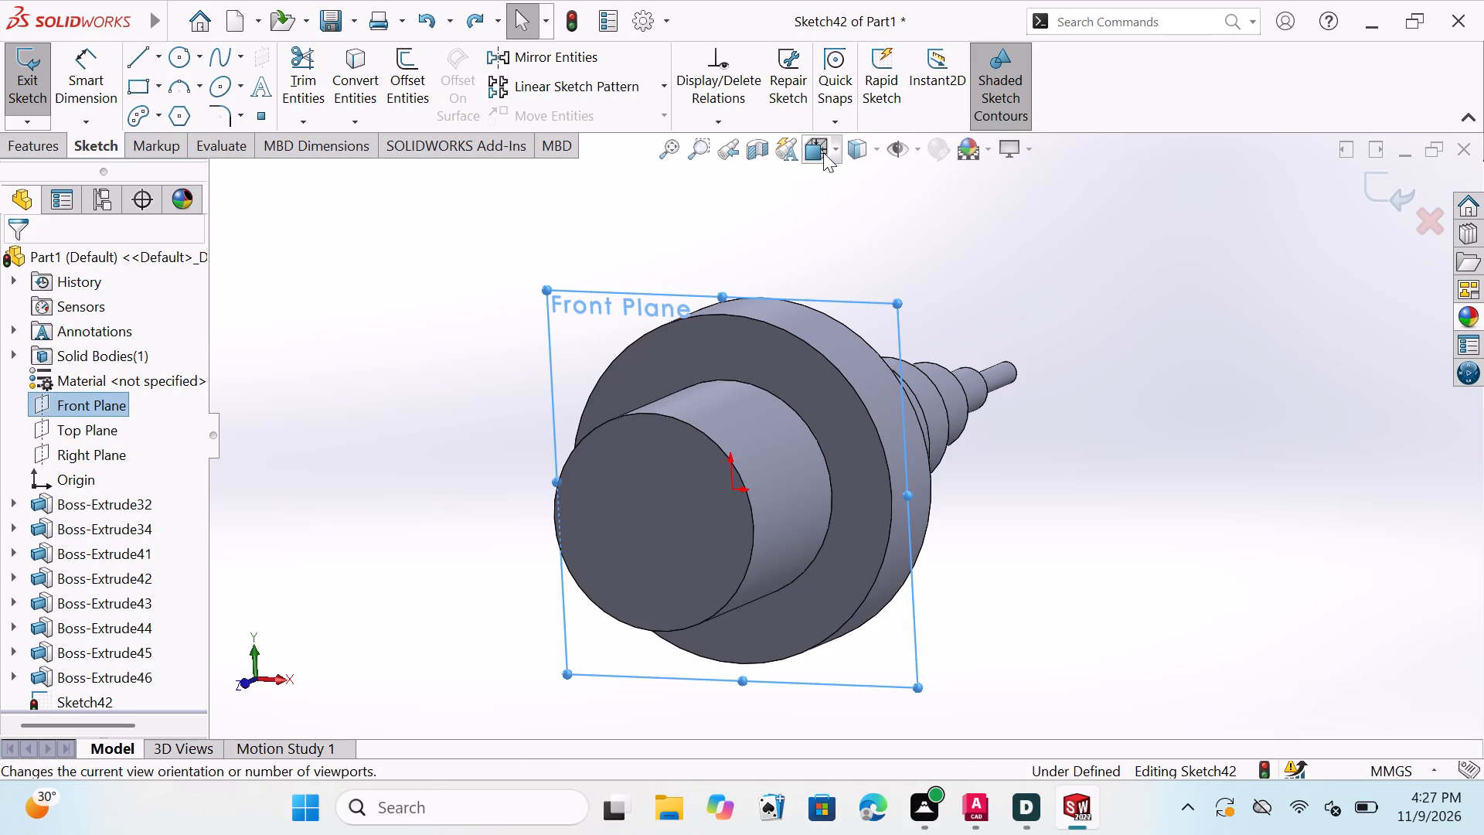
click(943, 280)
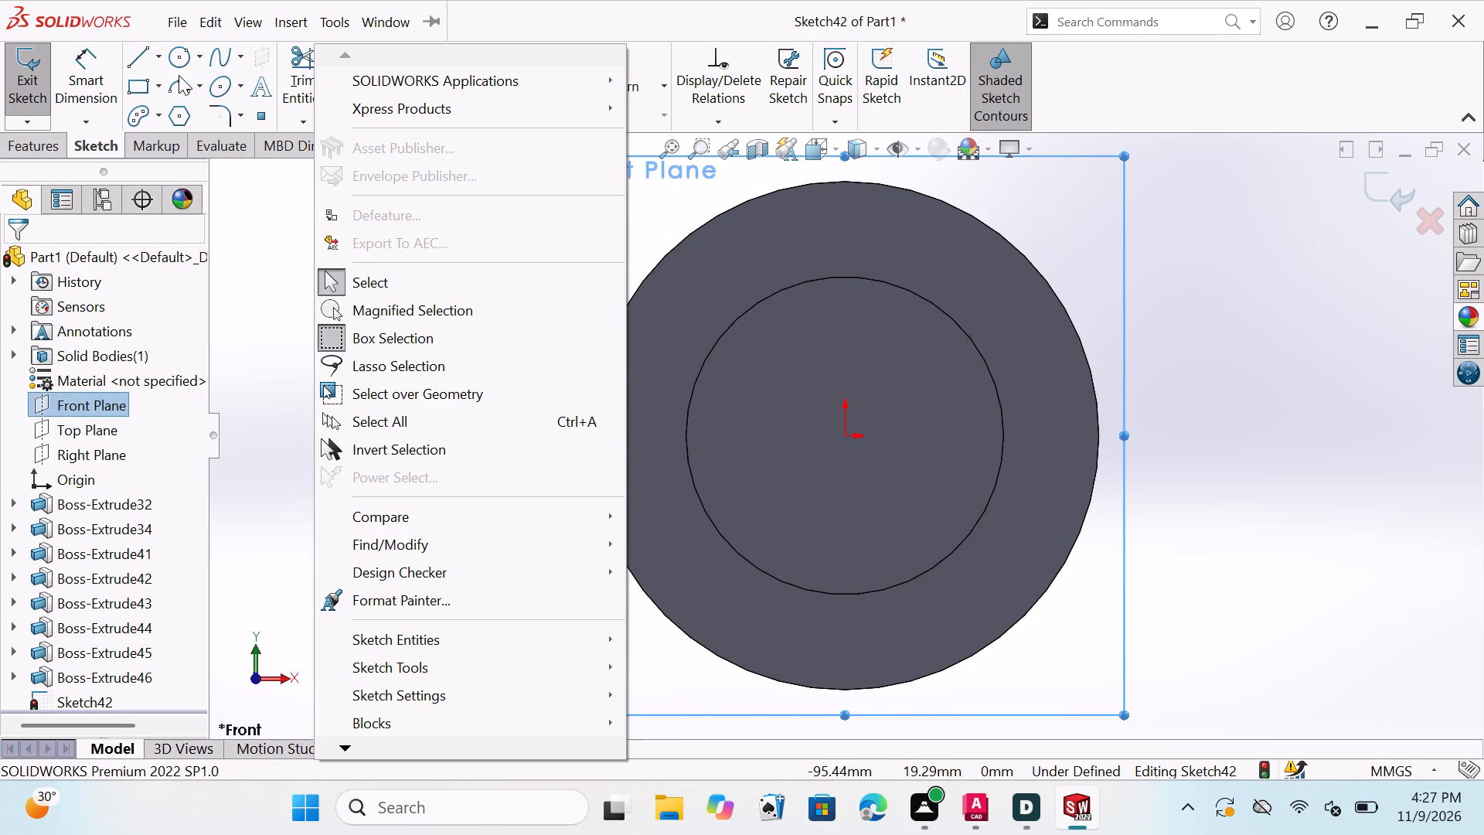
click(173, 56)
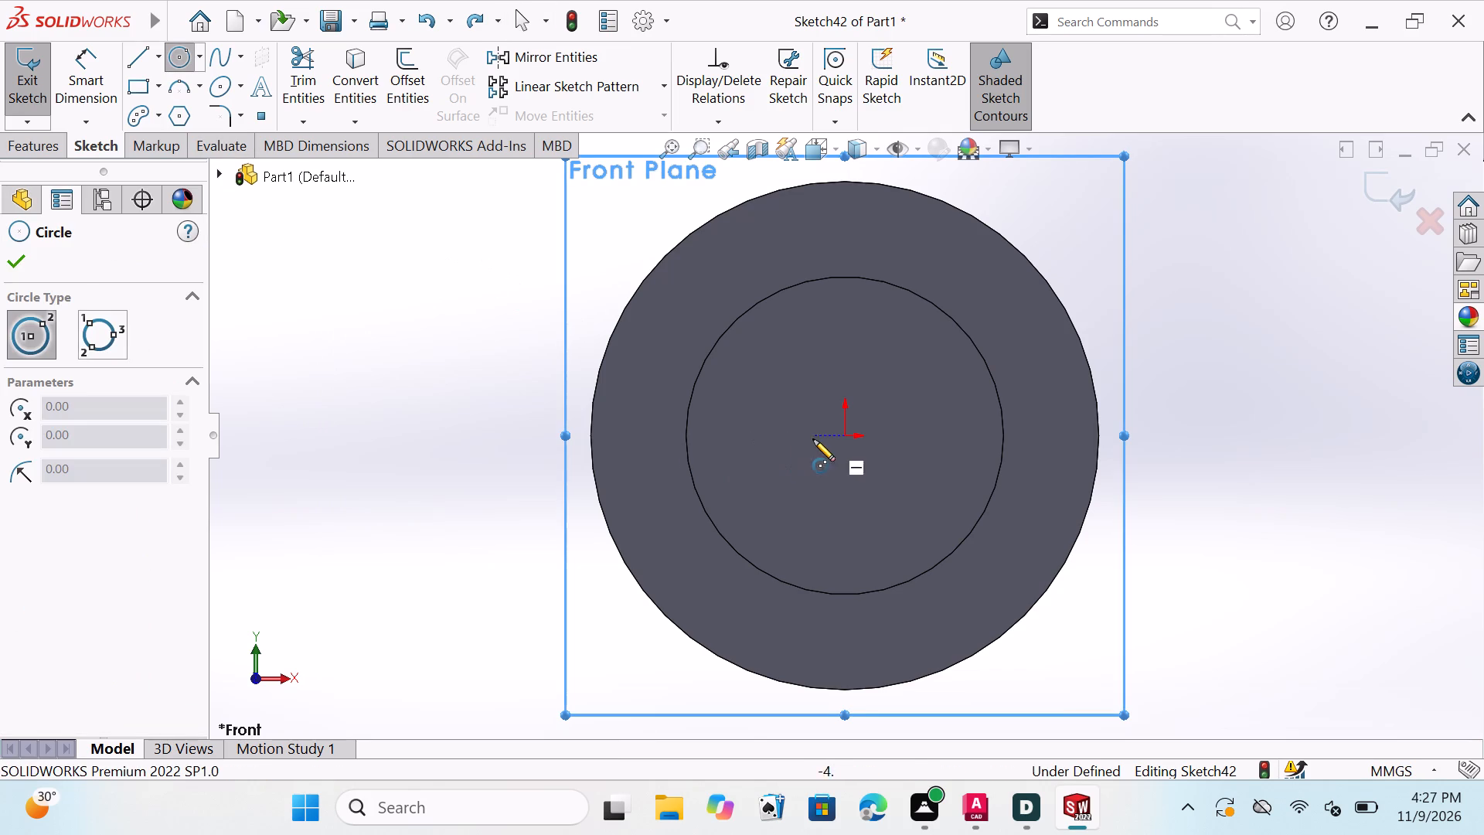
click(845, 435)
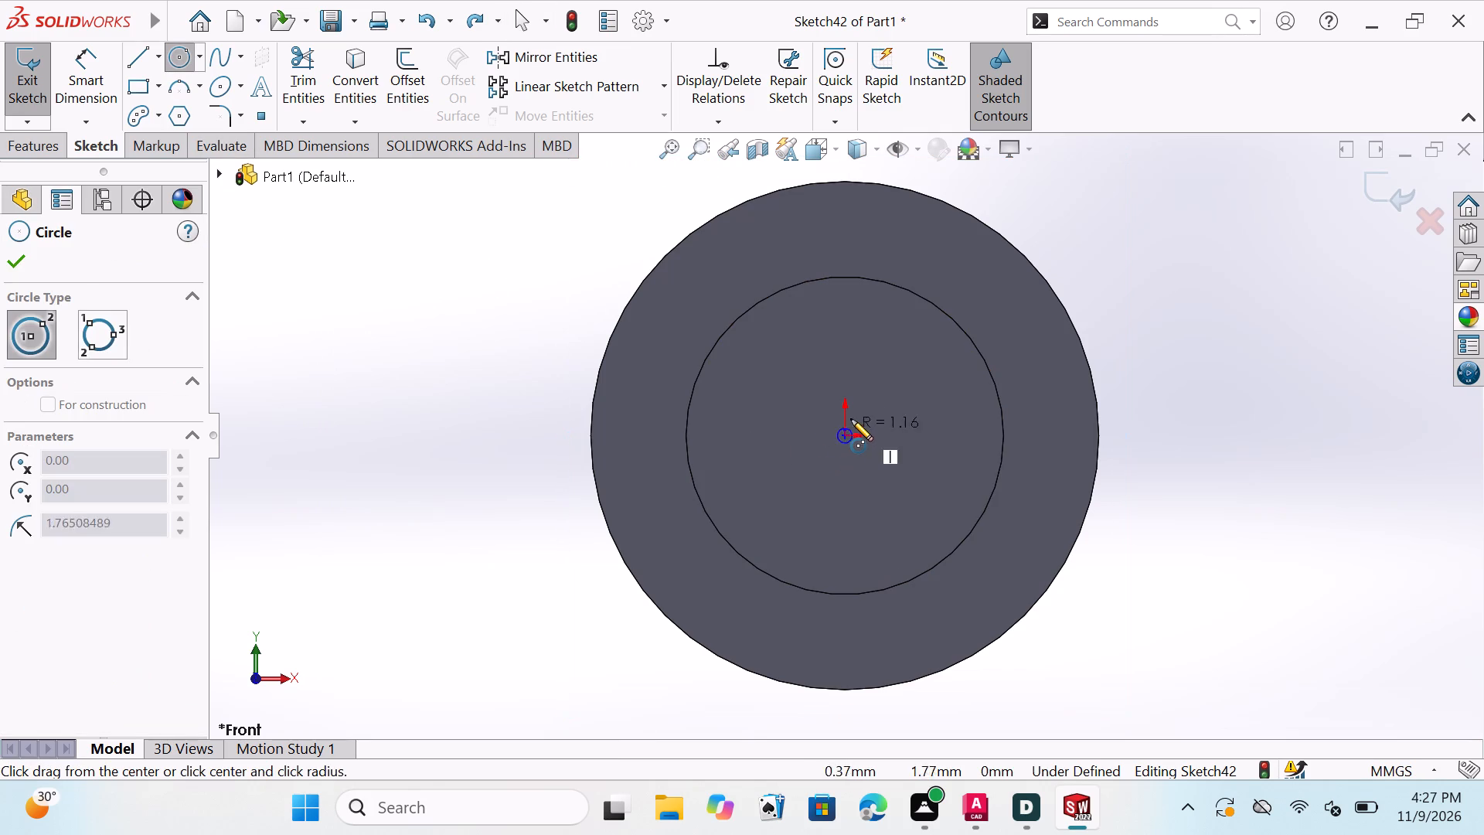
double_click(873, 353)
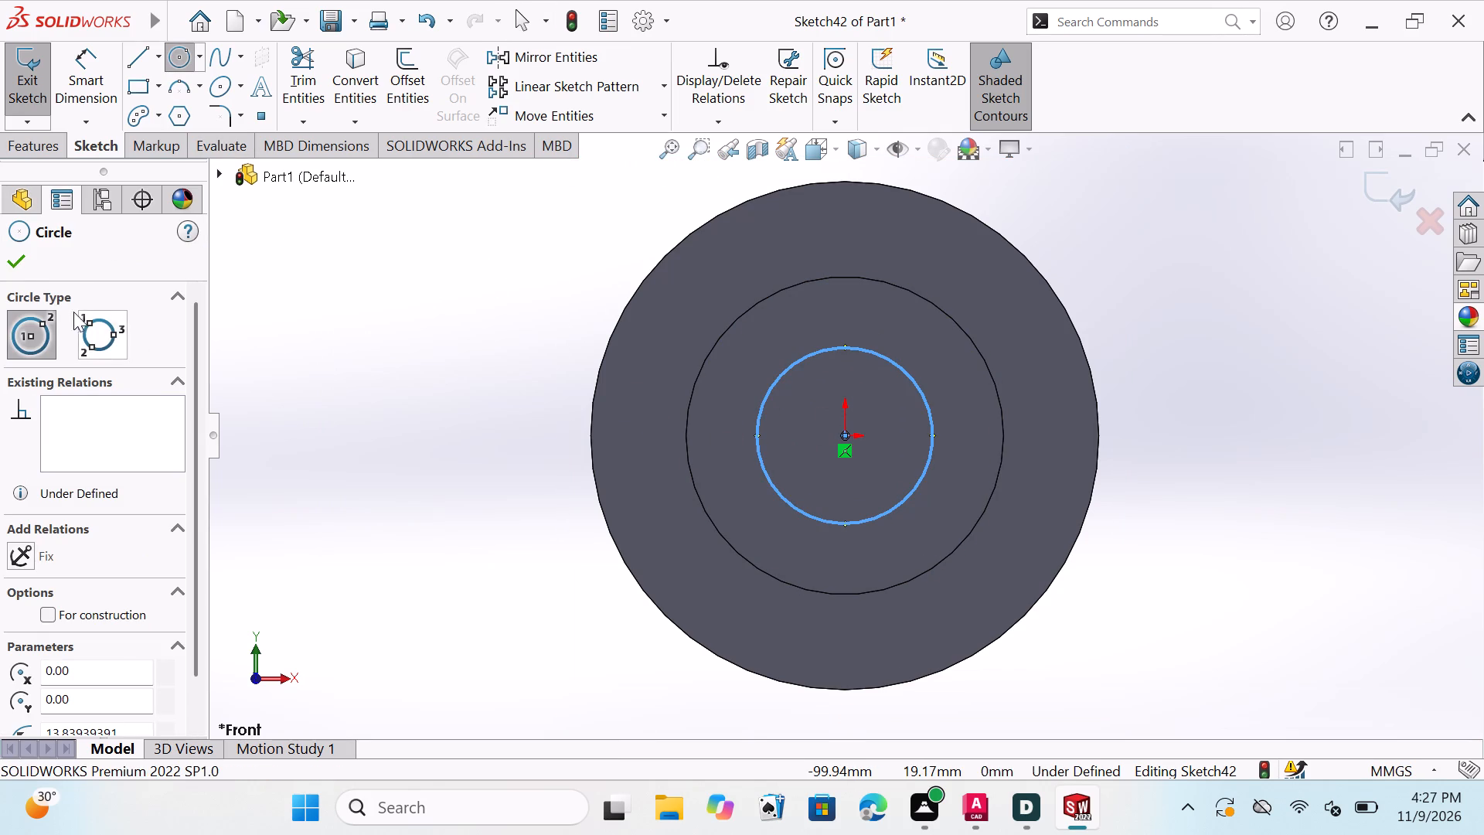
click(9, 260)
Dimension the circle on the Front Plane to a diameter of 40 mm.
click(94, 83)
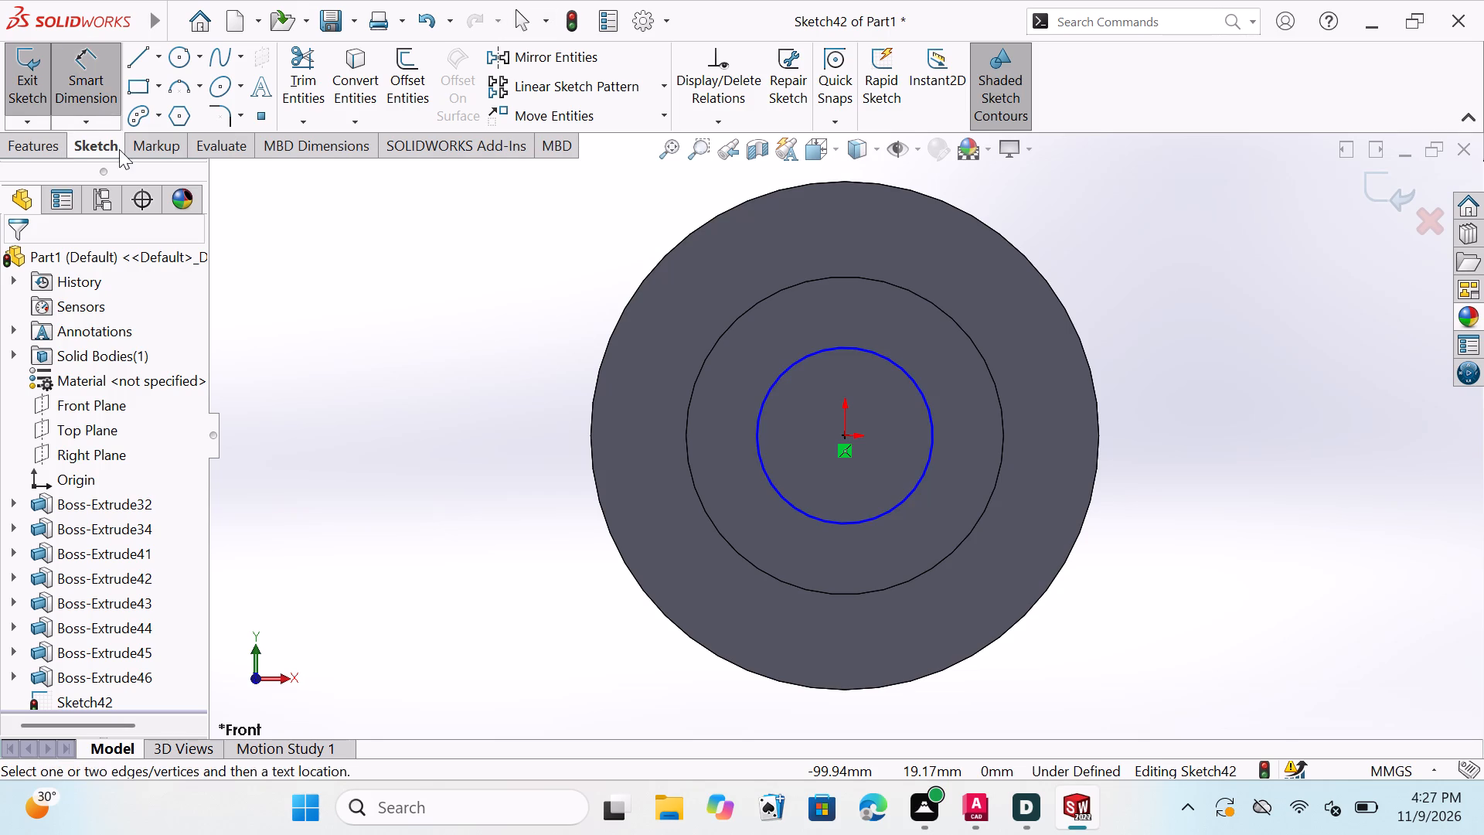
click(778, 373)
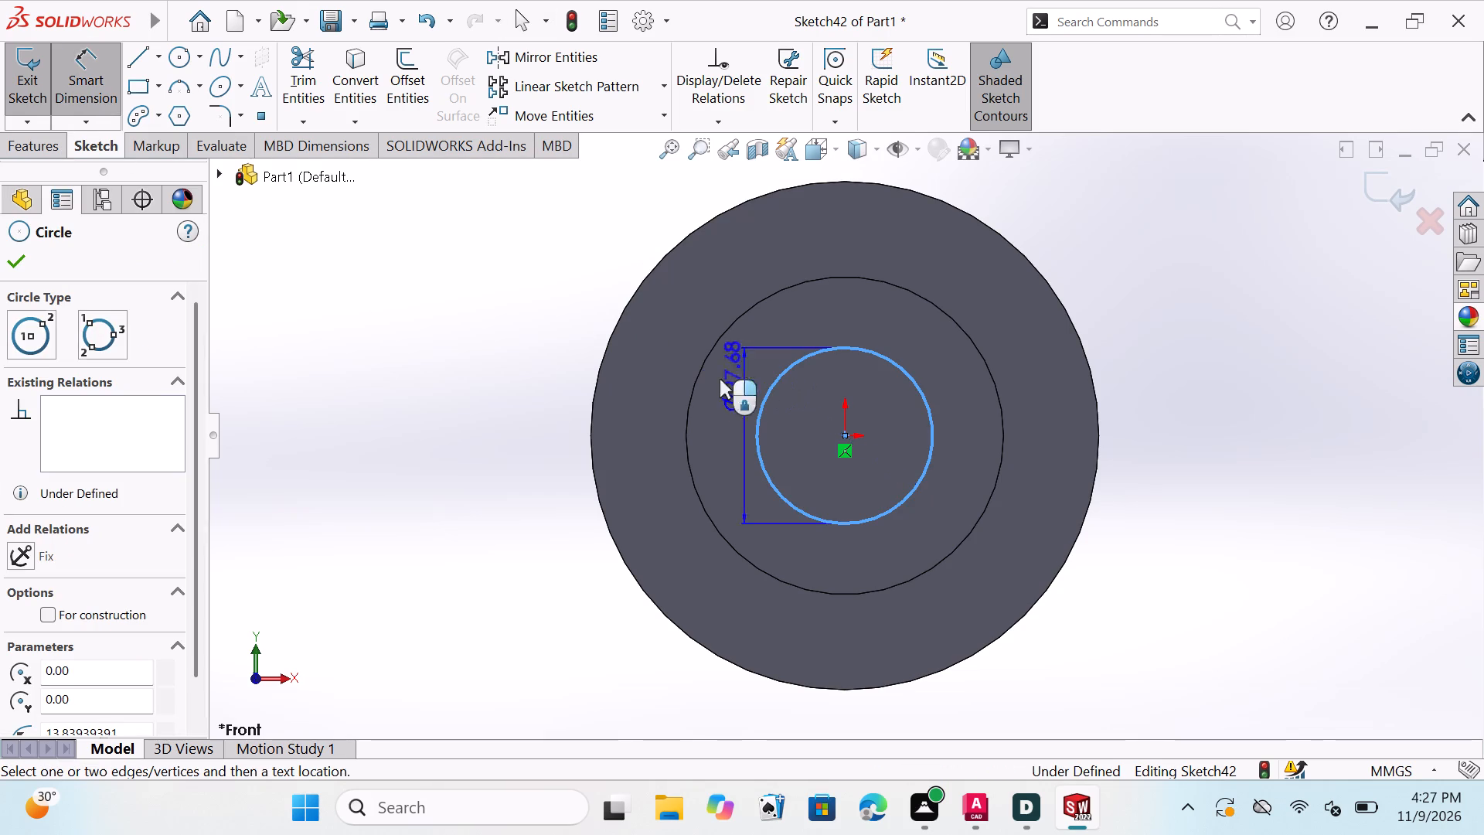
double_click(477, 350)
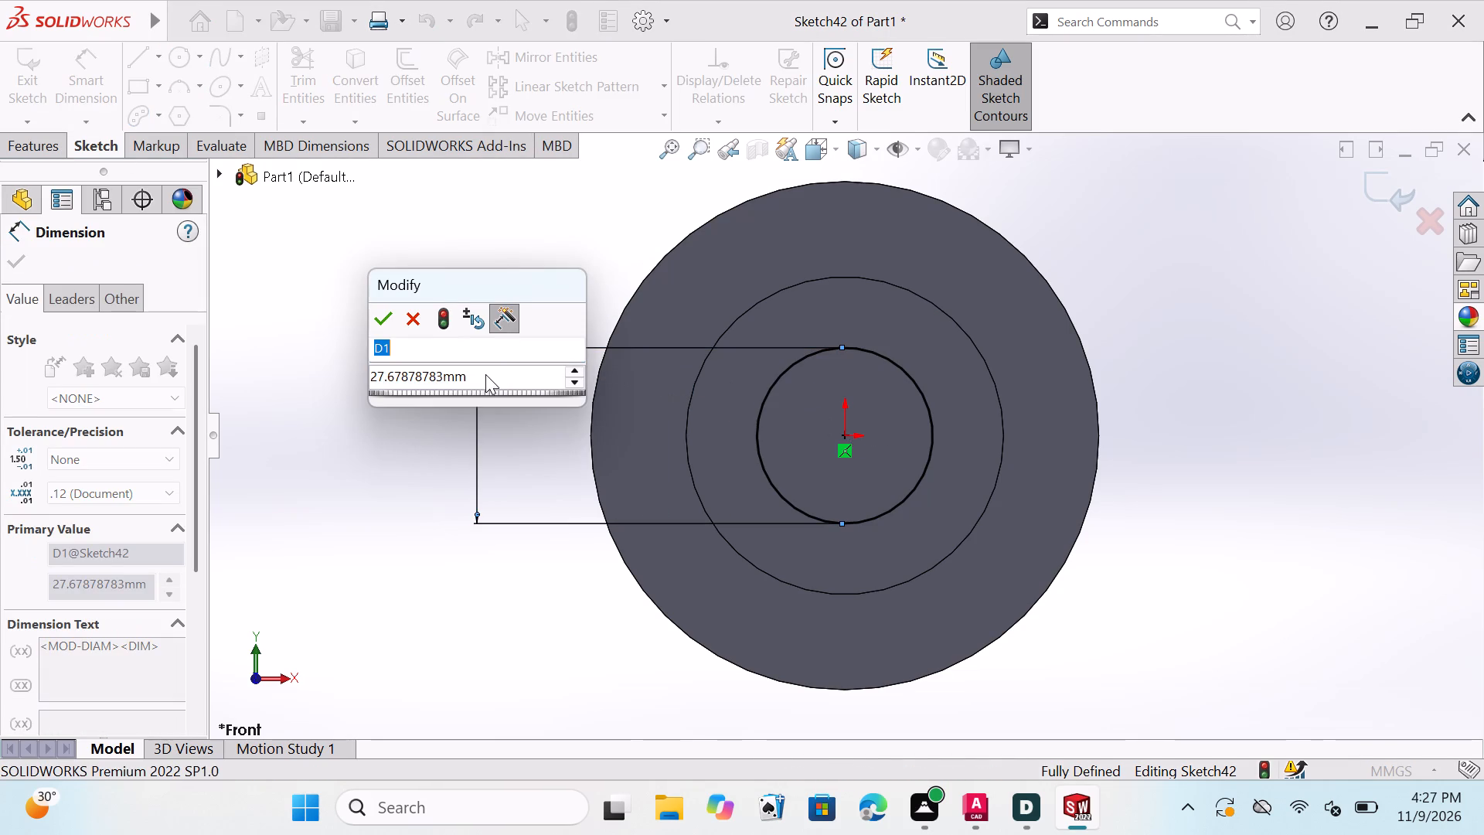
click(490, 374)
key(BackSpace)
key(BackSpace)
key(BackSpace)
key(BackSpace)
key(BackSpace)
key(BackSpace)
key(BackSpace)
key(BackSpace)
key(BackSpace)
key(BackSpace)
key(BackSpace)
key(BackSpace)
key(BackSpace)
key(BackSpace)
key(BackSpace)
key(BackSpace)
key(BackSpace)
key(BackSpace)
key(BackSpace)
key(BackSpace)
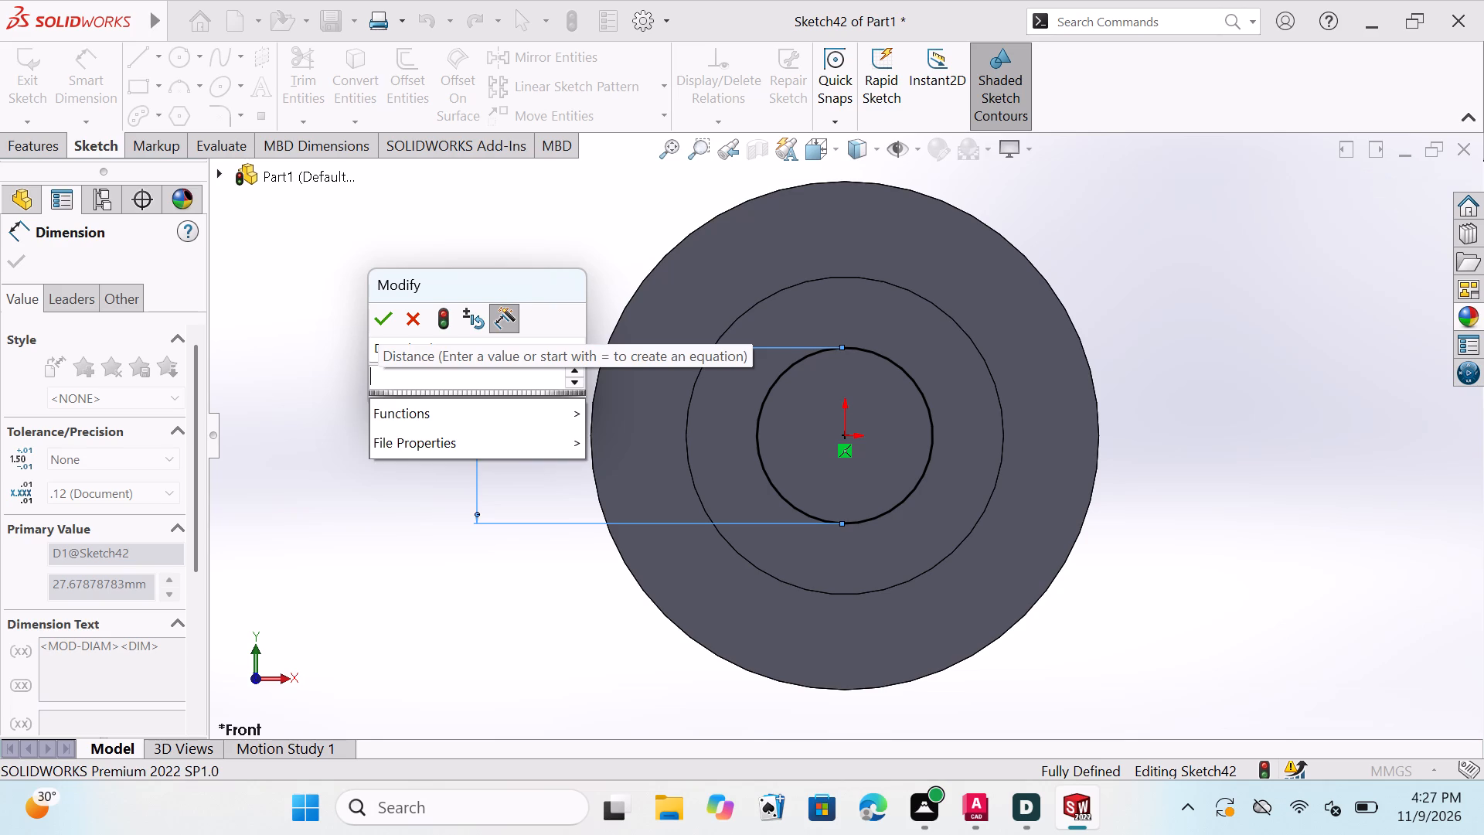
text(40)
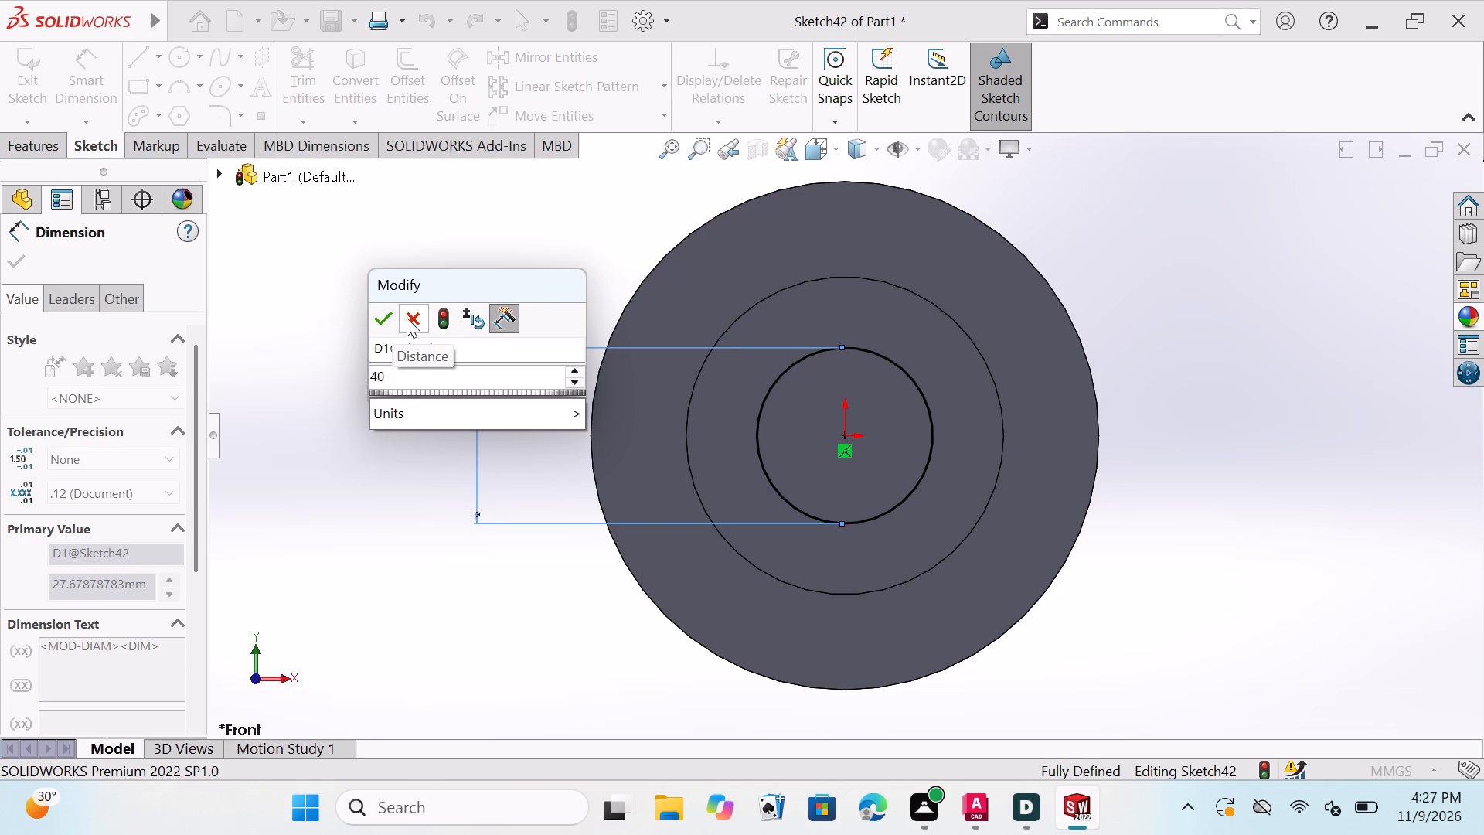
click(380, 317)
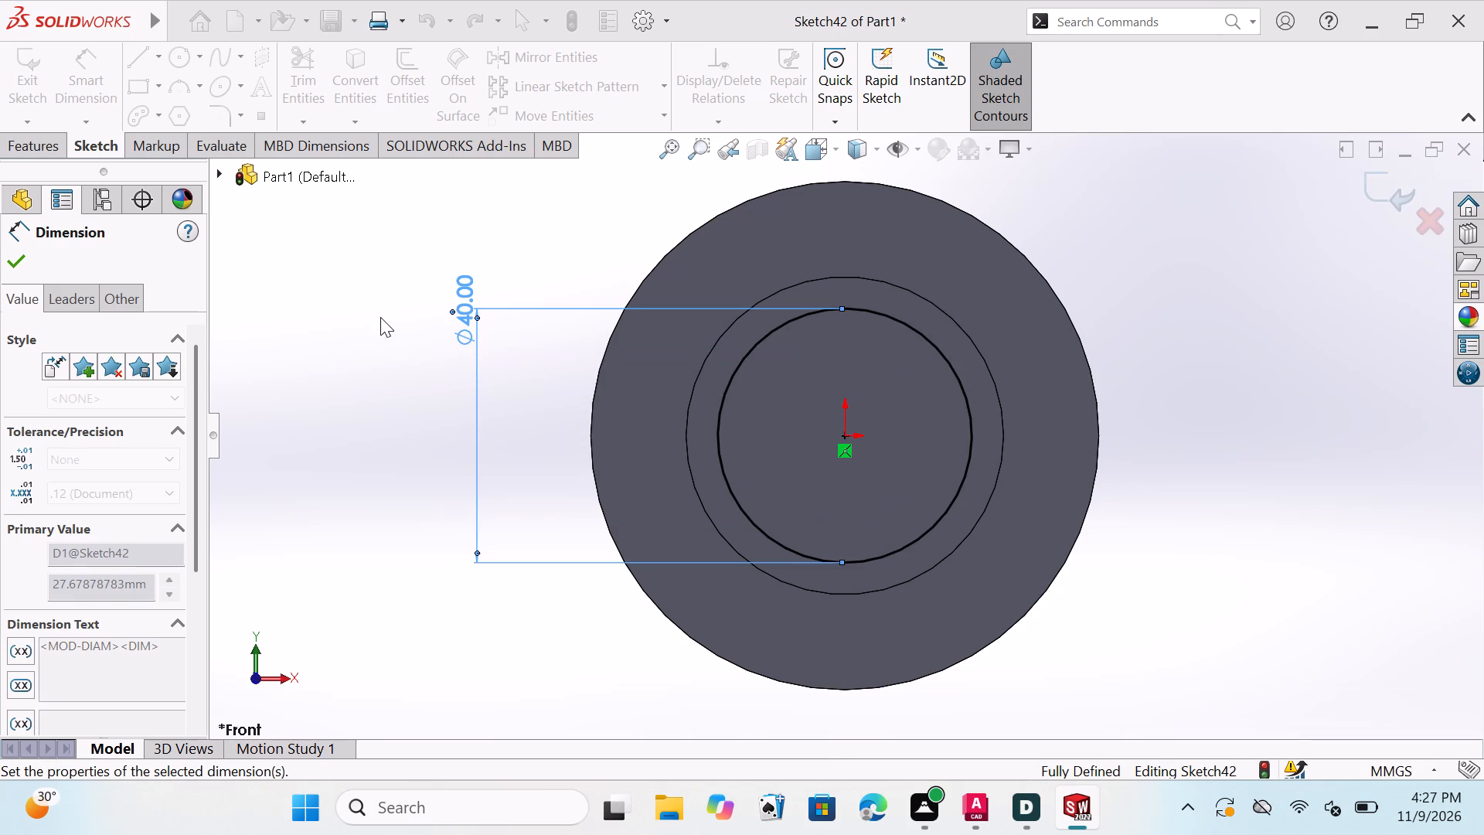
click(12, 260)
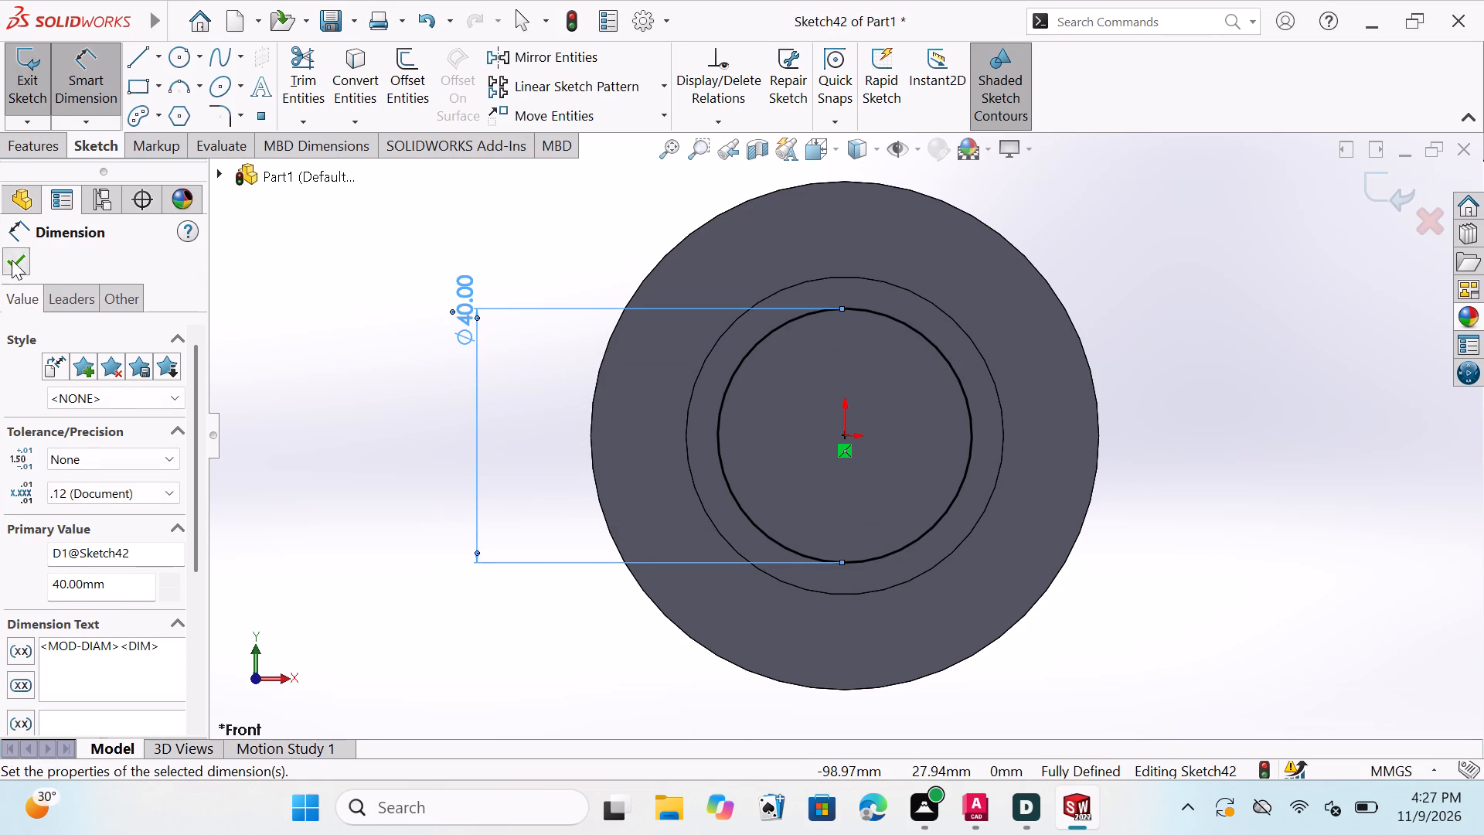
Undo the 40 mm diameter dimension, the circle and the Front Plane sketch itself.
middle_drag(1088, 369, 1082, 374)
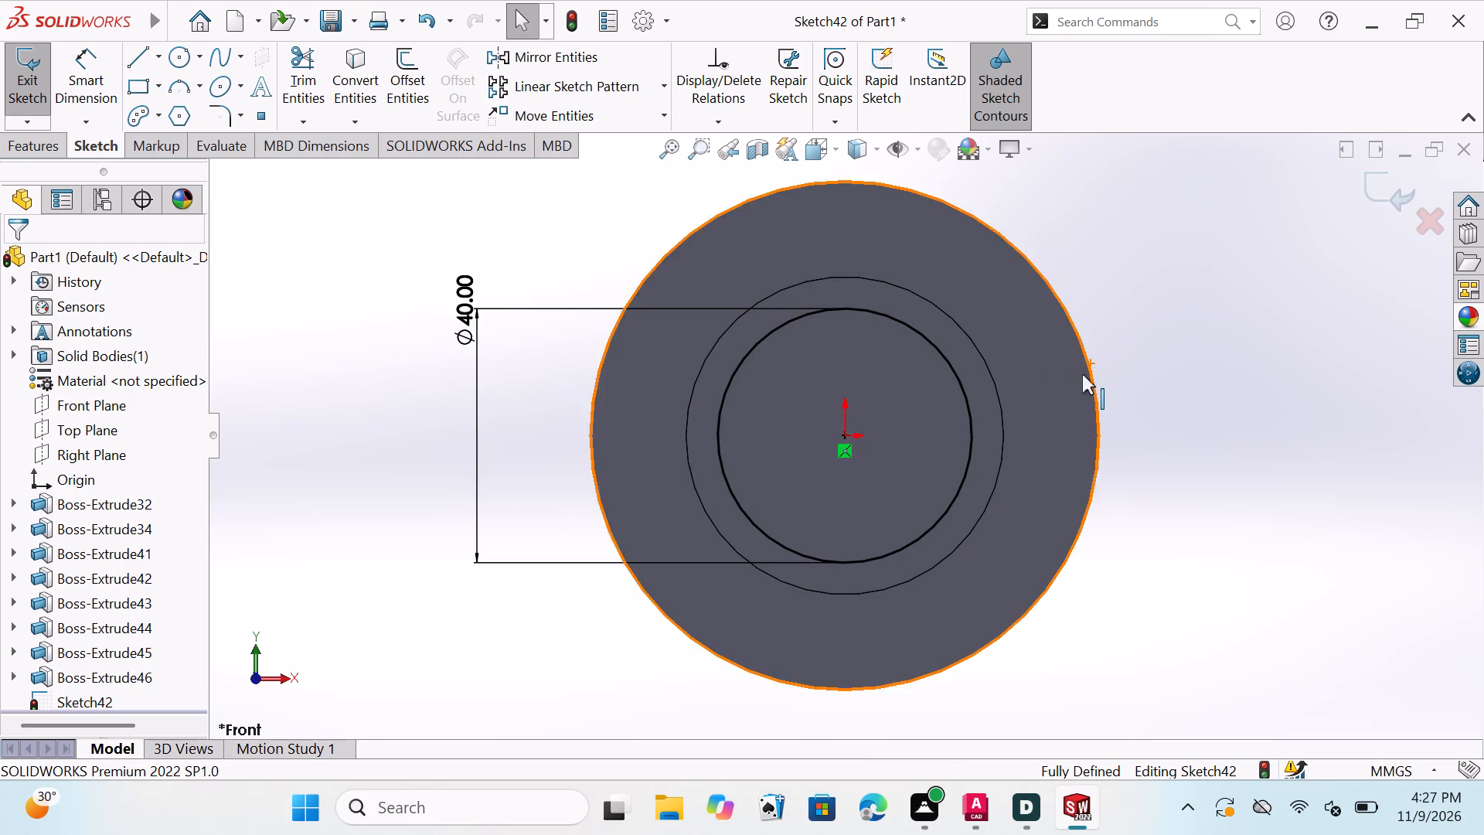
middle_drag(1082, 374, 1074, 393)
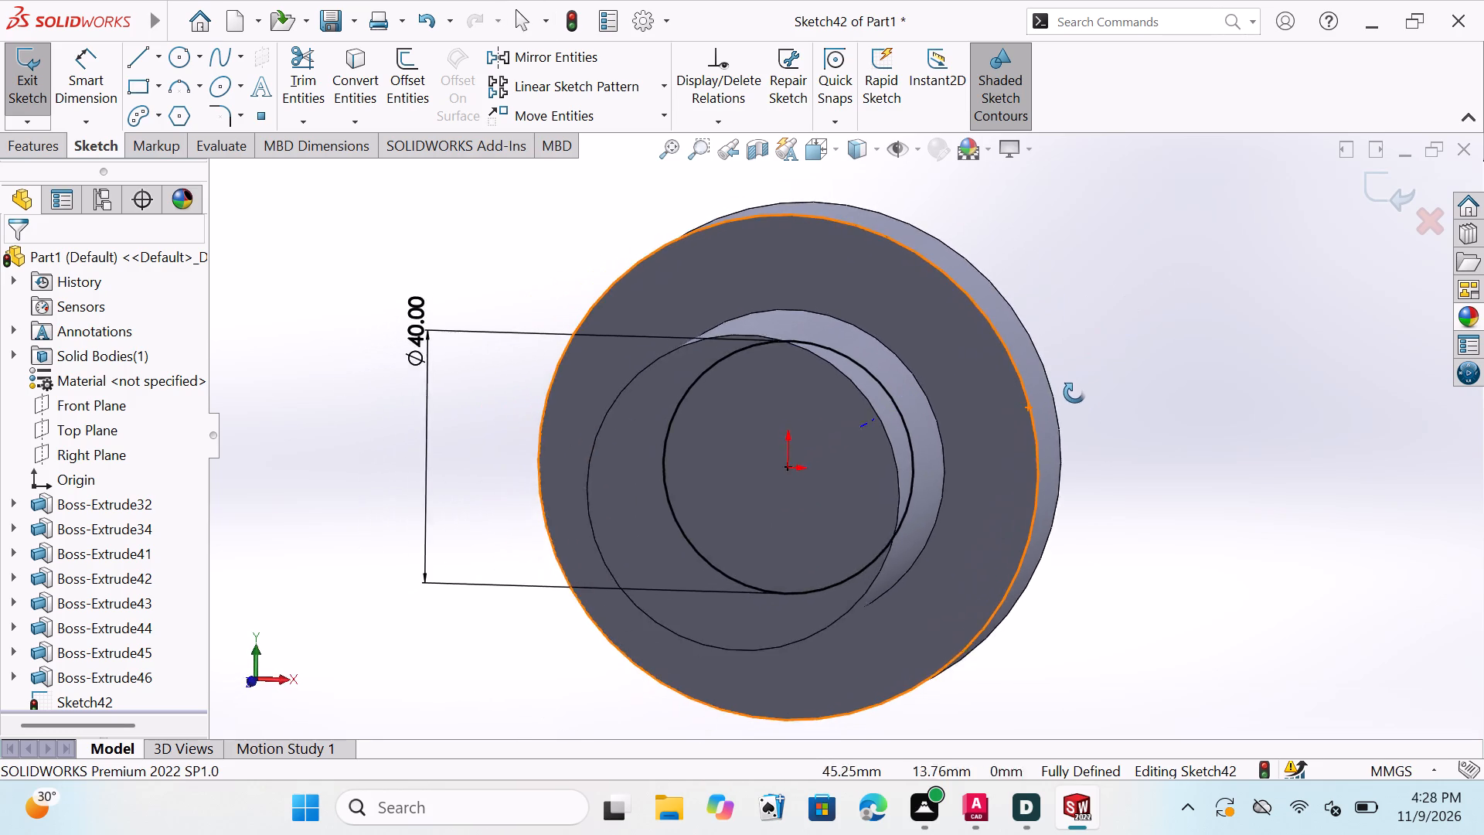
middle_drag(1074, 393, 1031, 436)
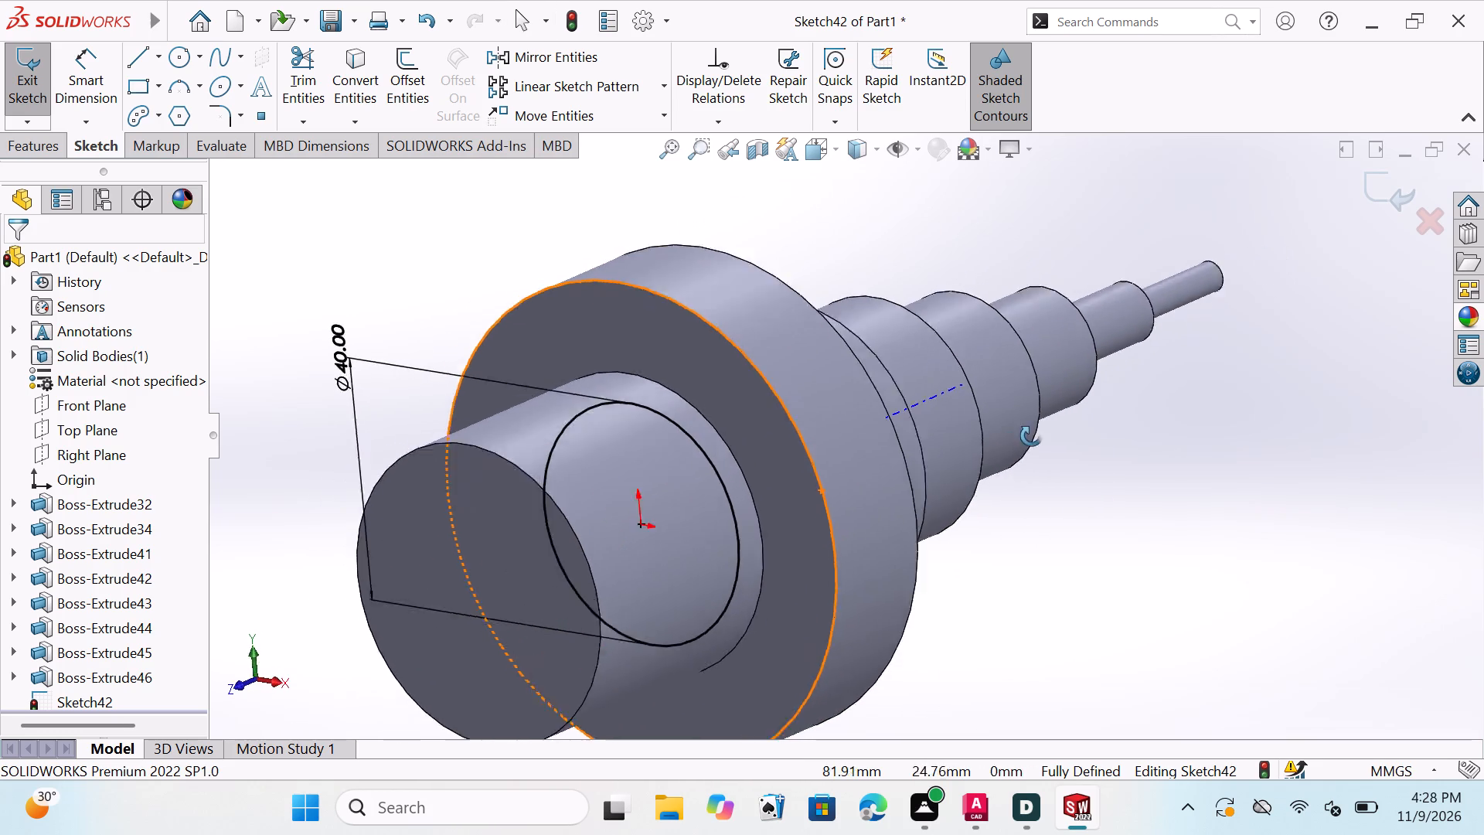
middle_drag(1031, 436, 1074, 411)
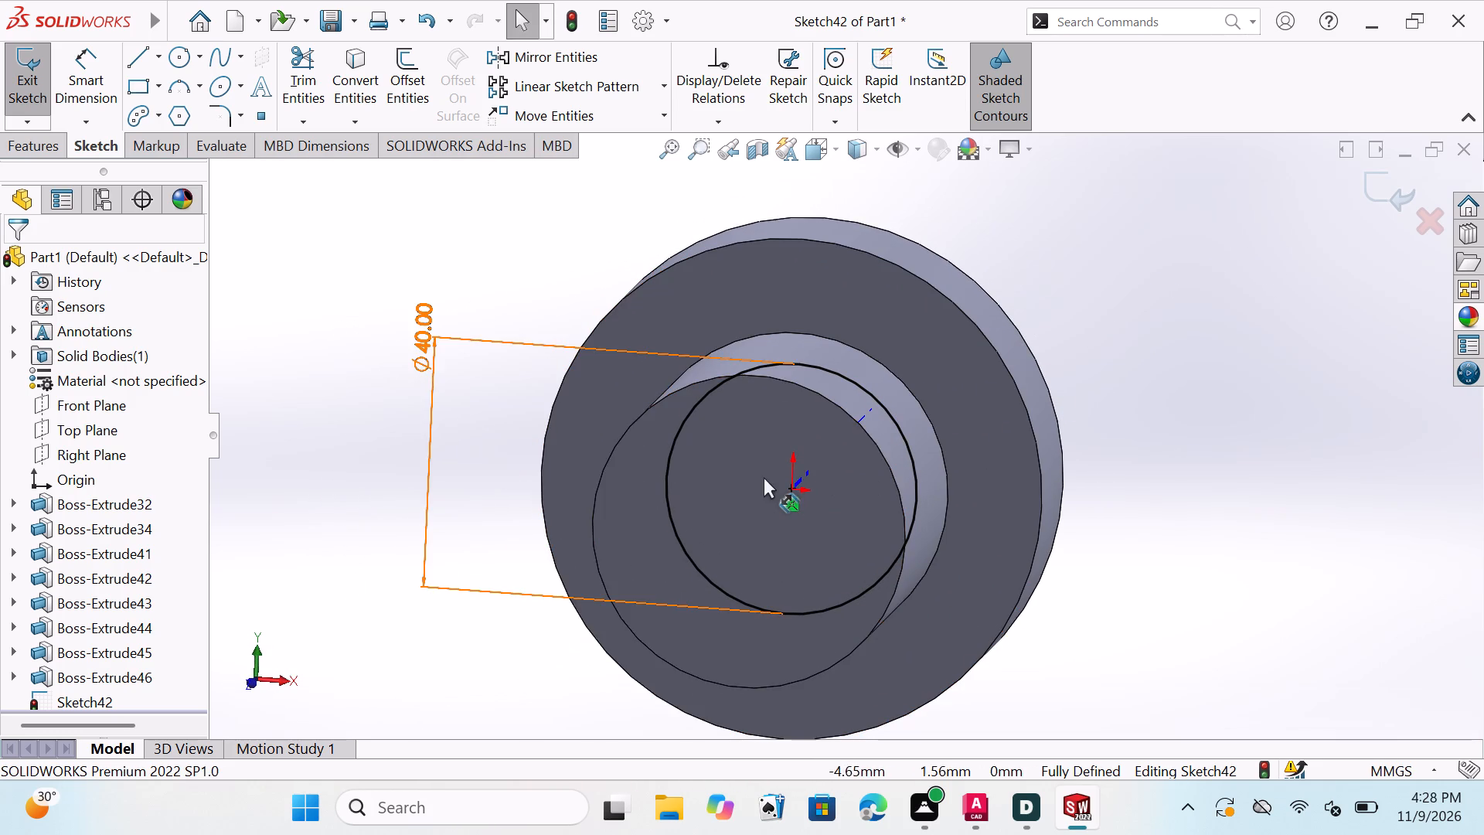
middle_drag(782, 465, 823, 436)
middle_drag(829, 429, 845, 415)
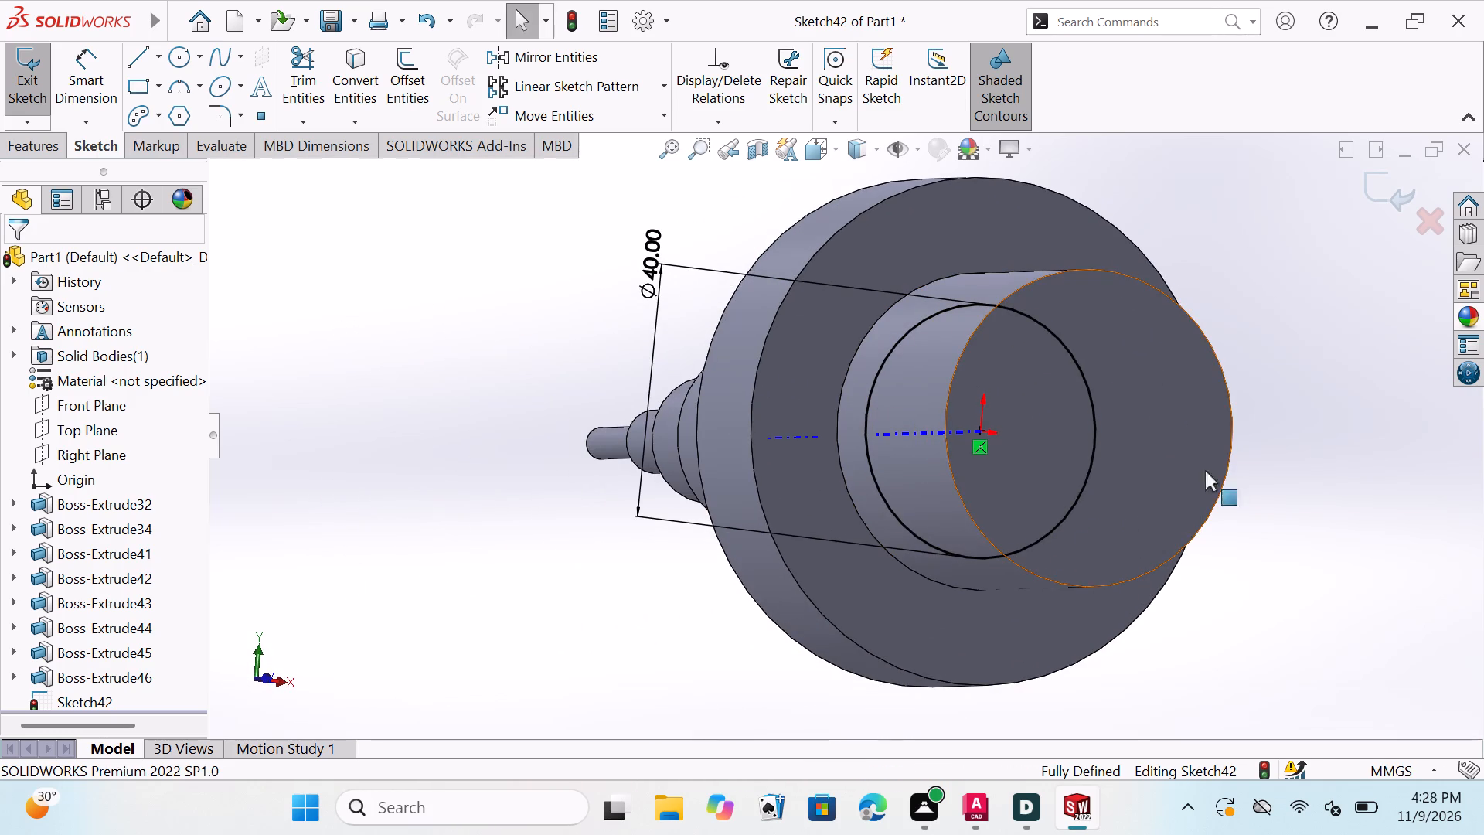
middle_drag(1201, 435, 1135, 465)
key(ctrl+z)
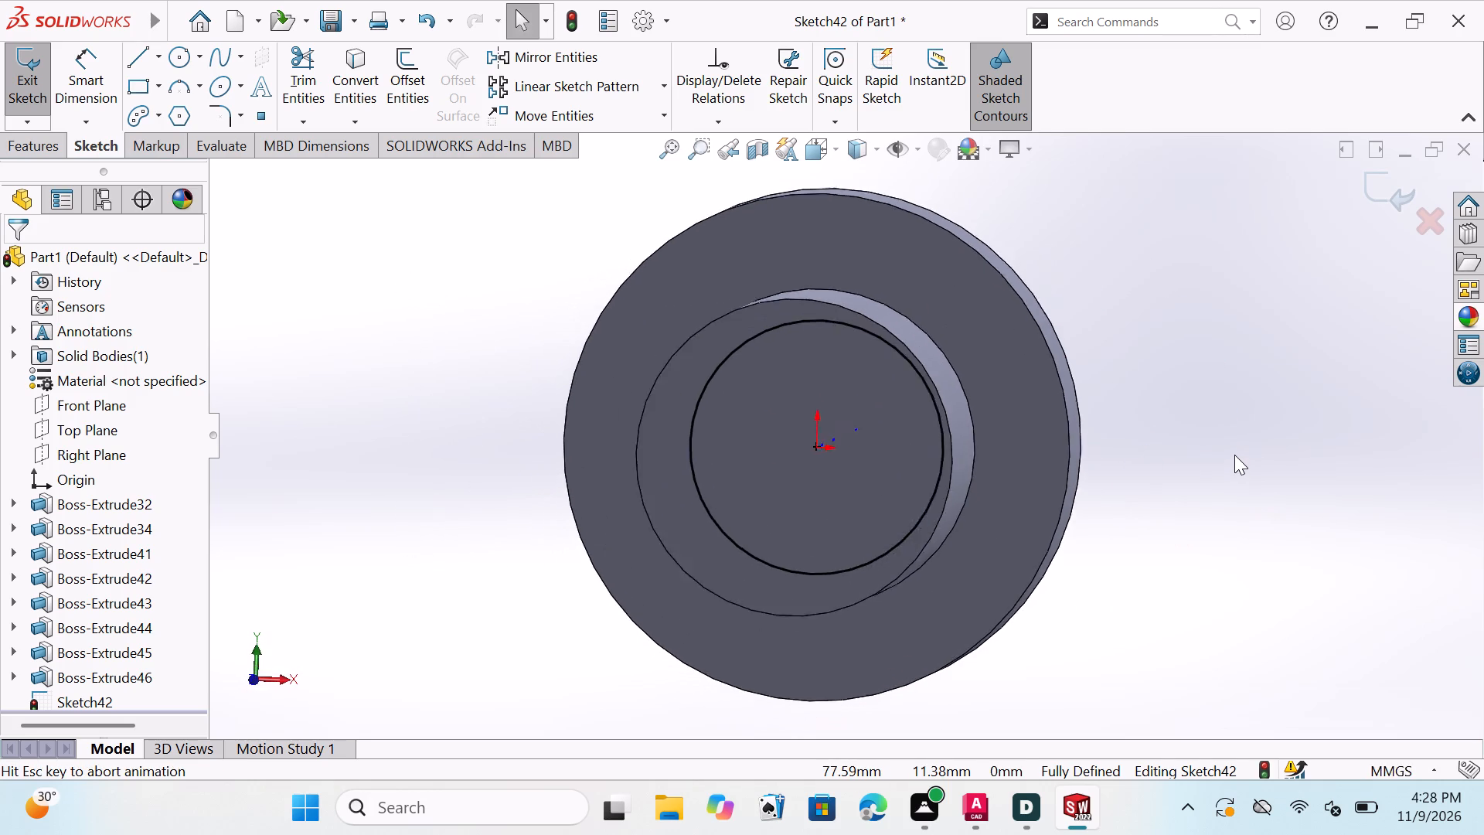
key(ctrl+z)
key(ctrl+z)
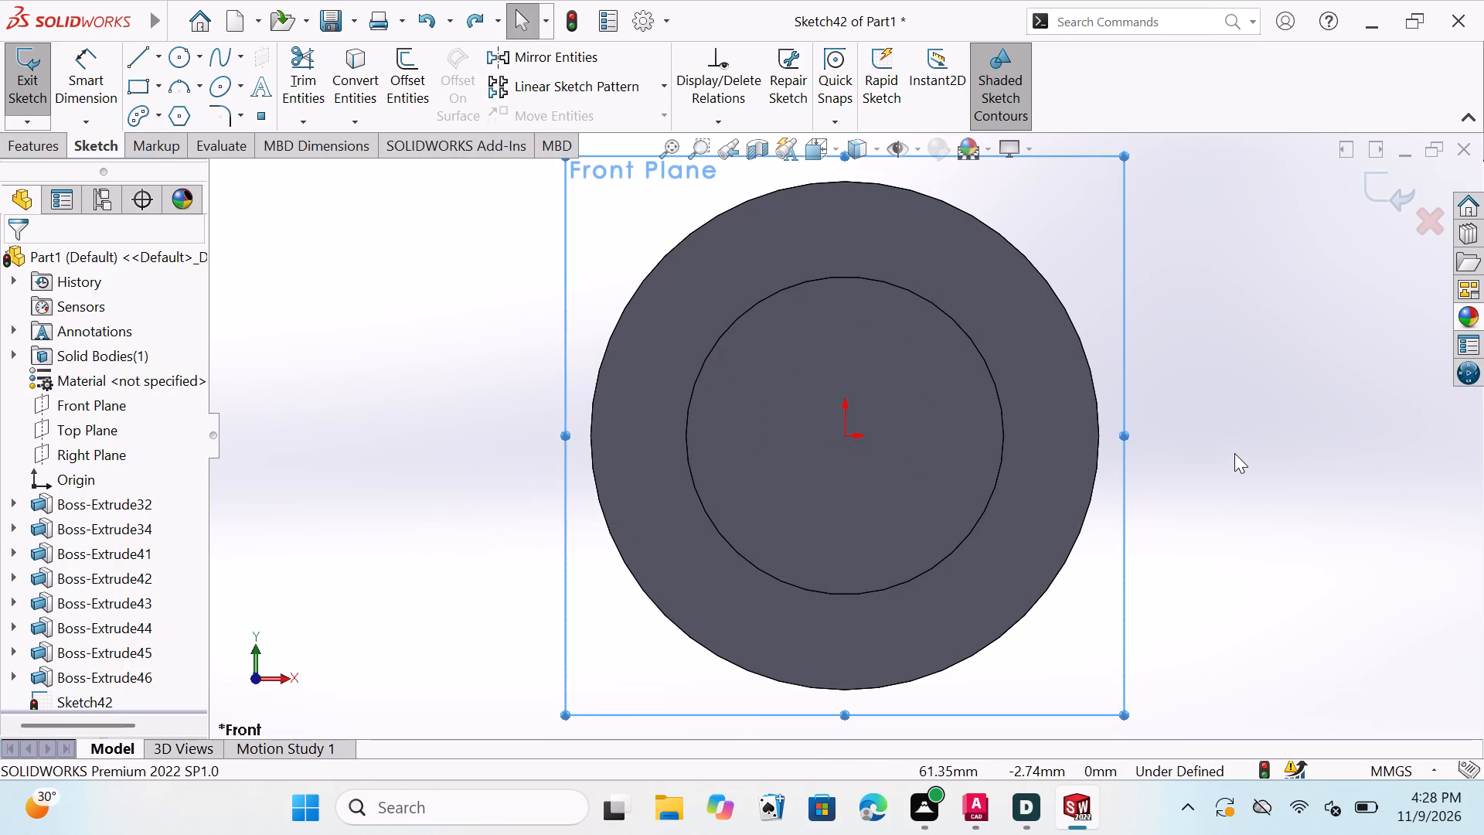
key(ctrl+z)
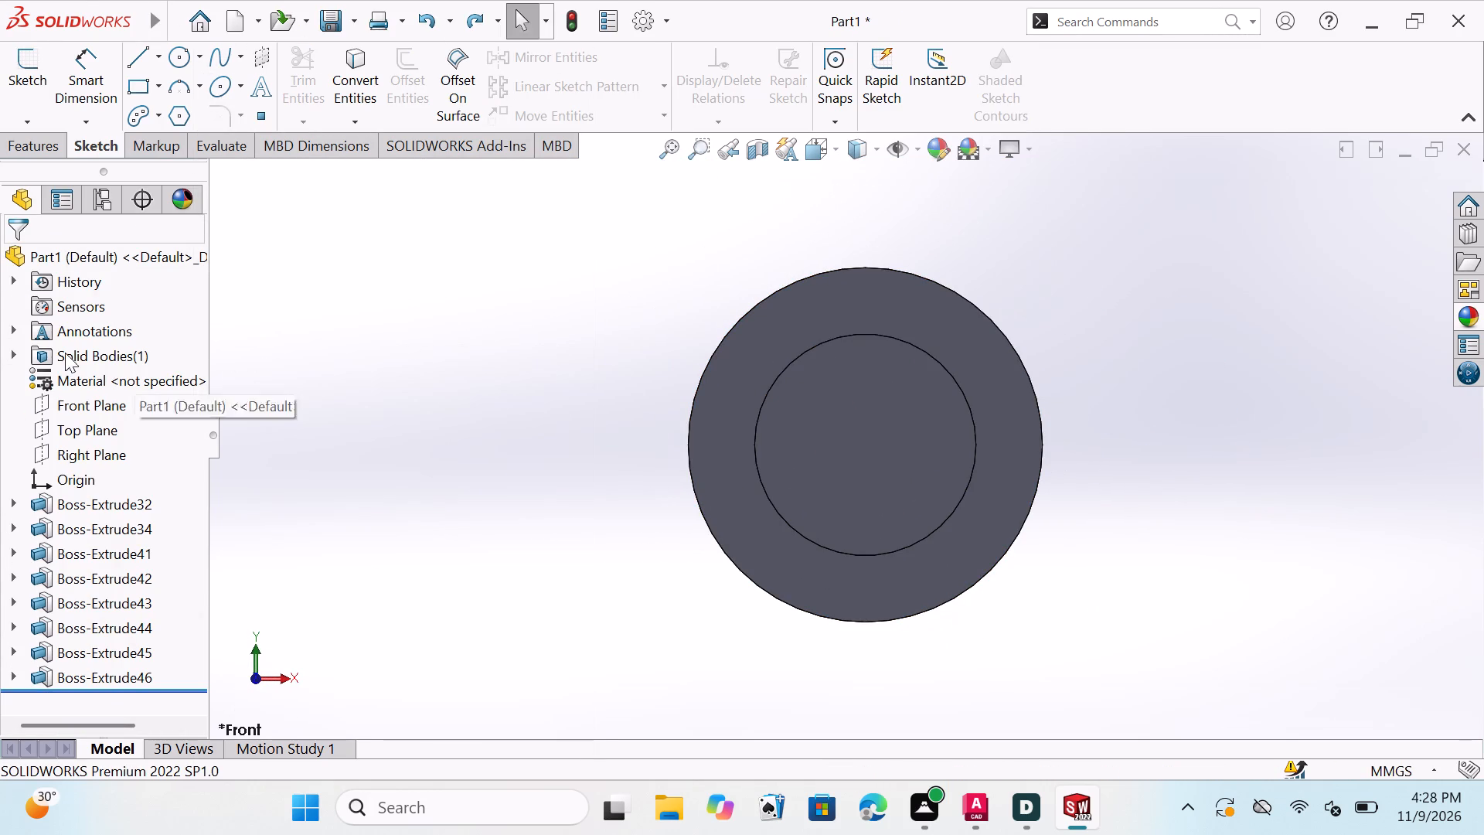
Sketch a circle of about 19 mm radius on the end face of the 50 mm step, centred on the origin.
click(182, 52)
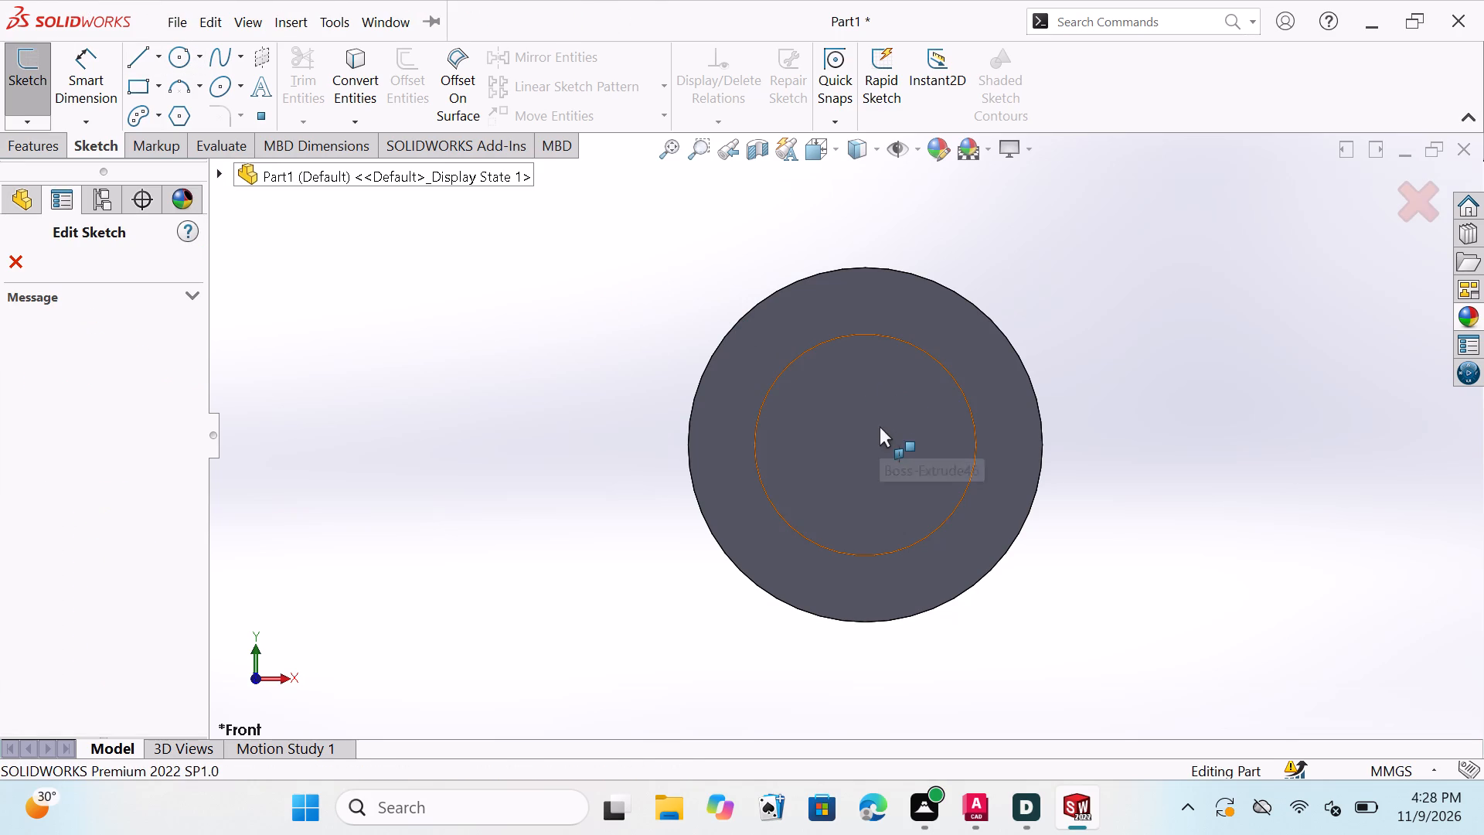
click(878, 426)
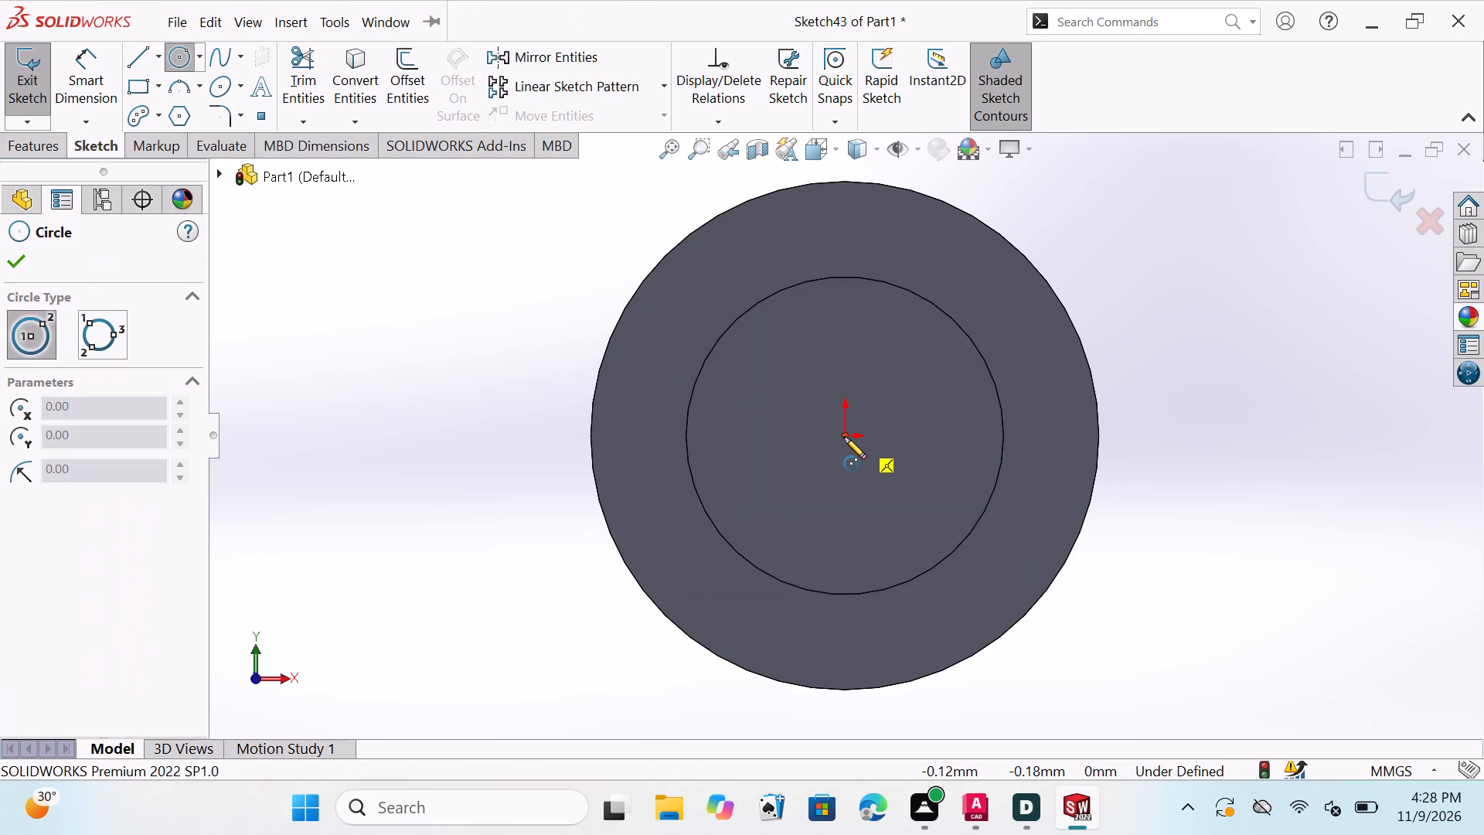
click(844, 436)
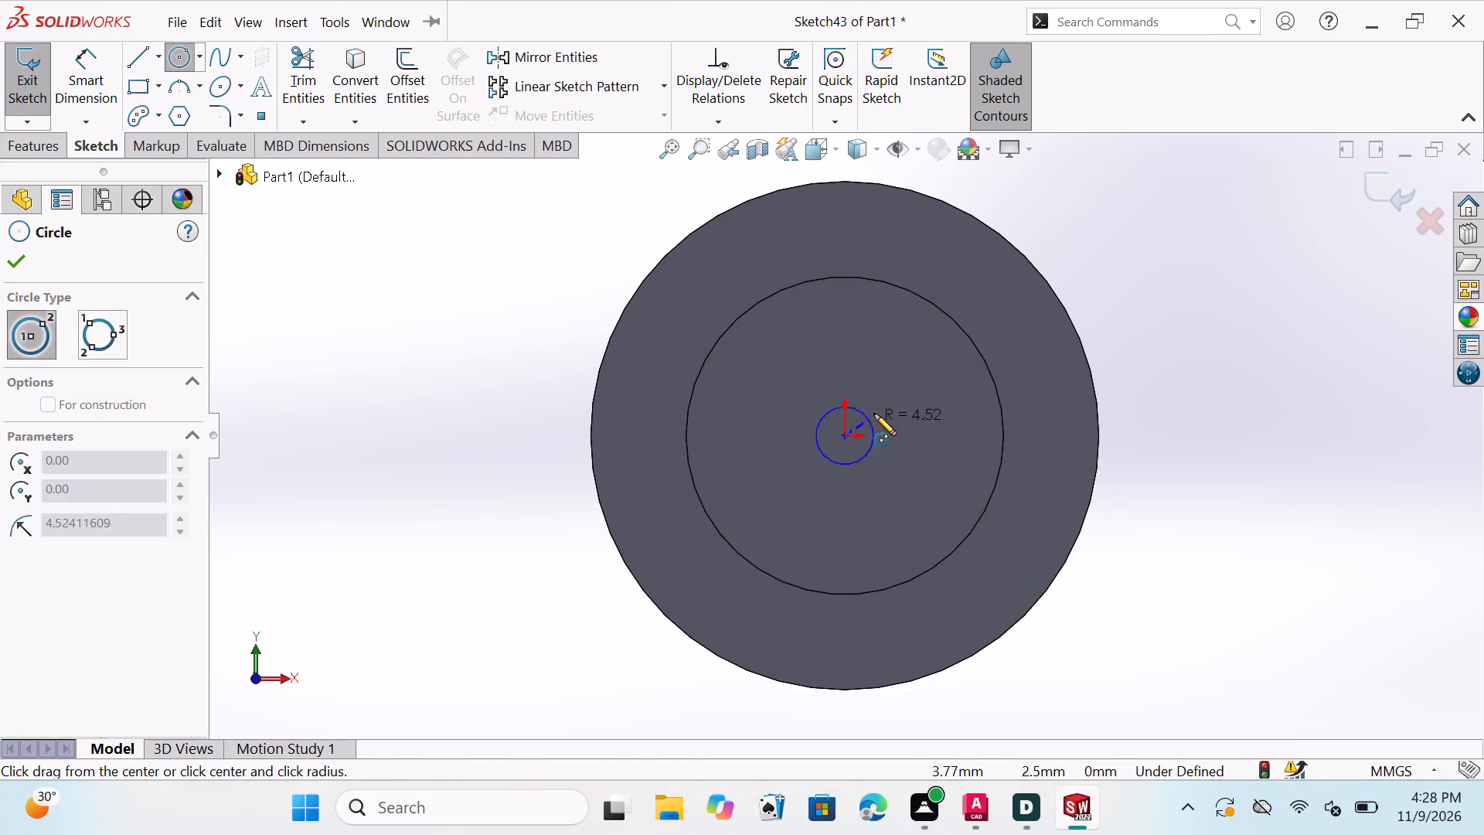
click(934, 357)
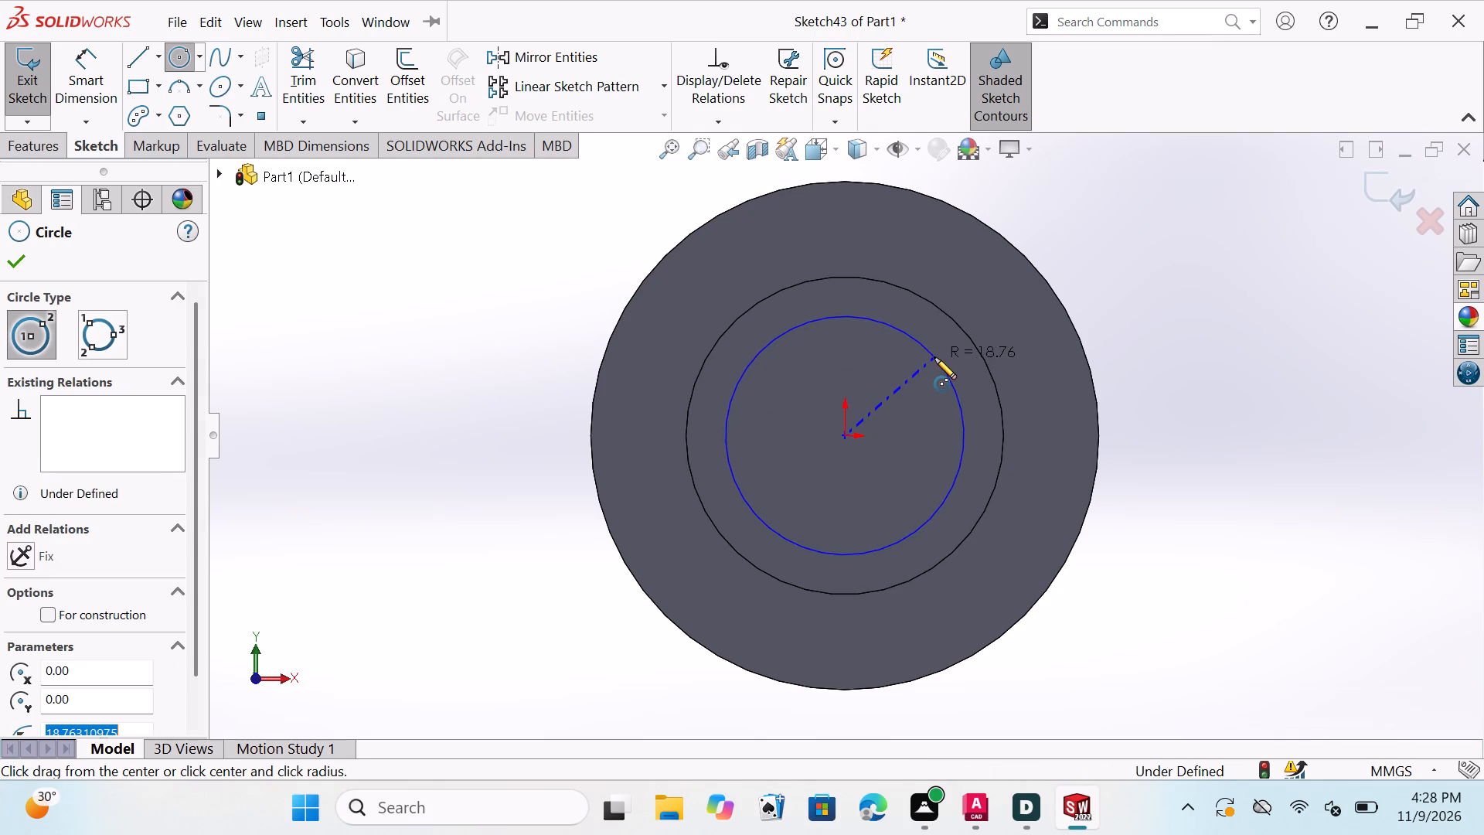
click(15, 255)
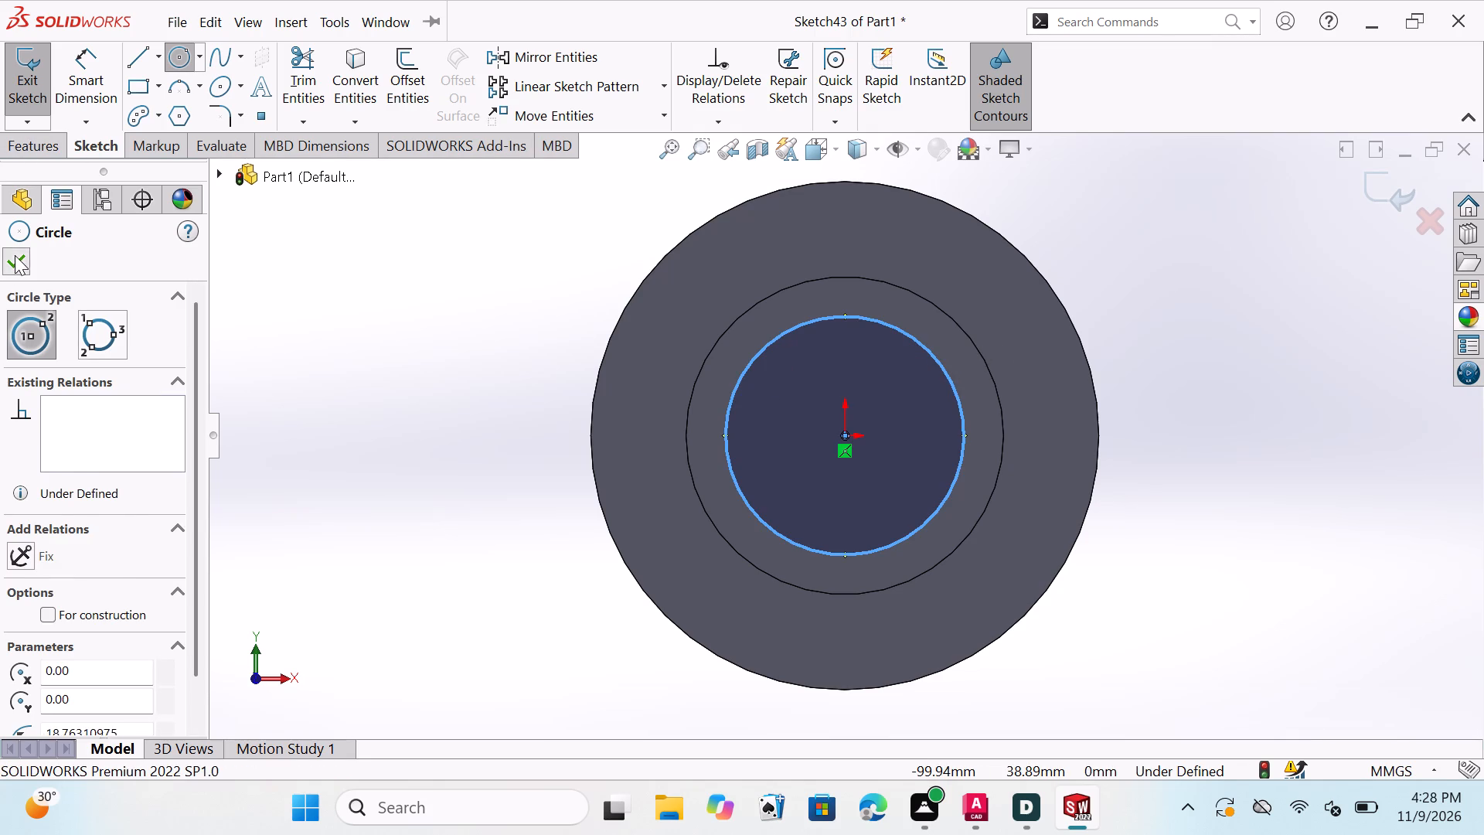
Dimension the new circle on the 50 mm step's end face to a diameter of 40 mm.
click(87, 73)
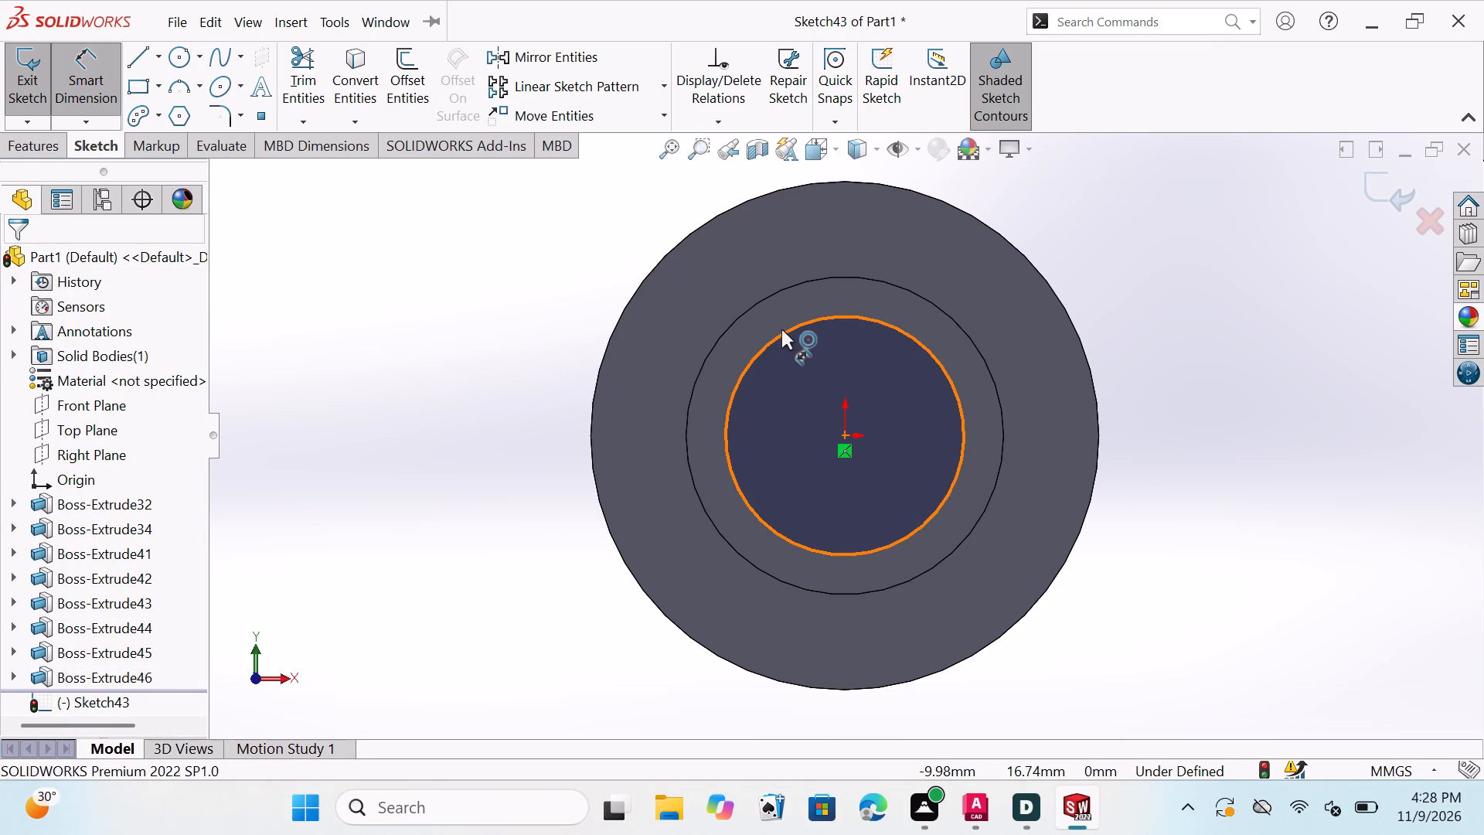
click(781, 329)
double_click(456, 329)
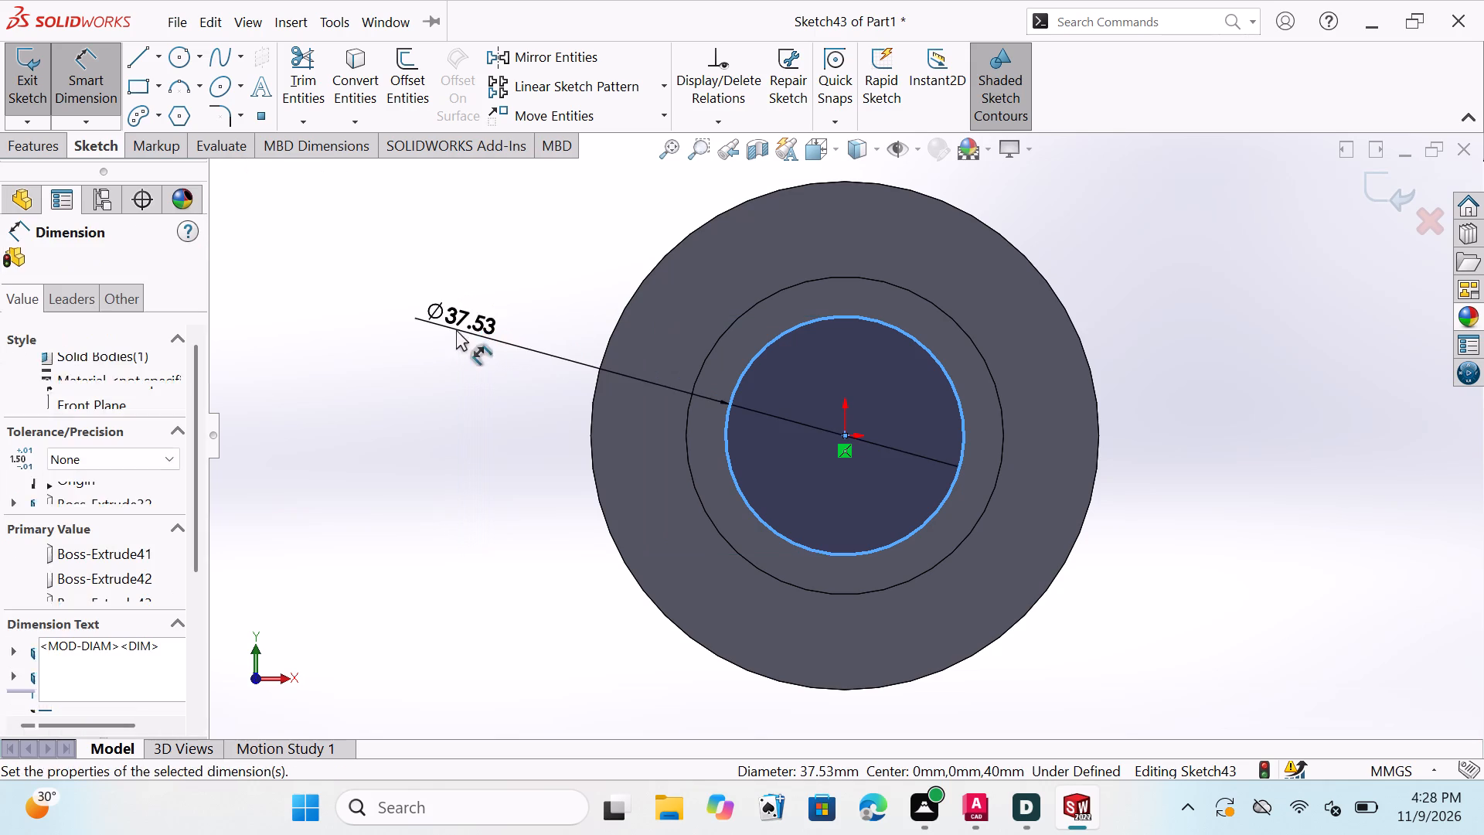
click(478, 357)
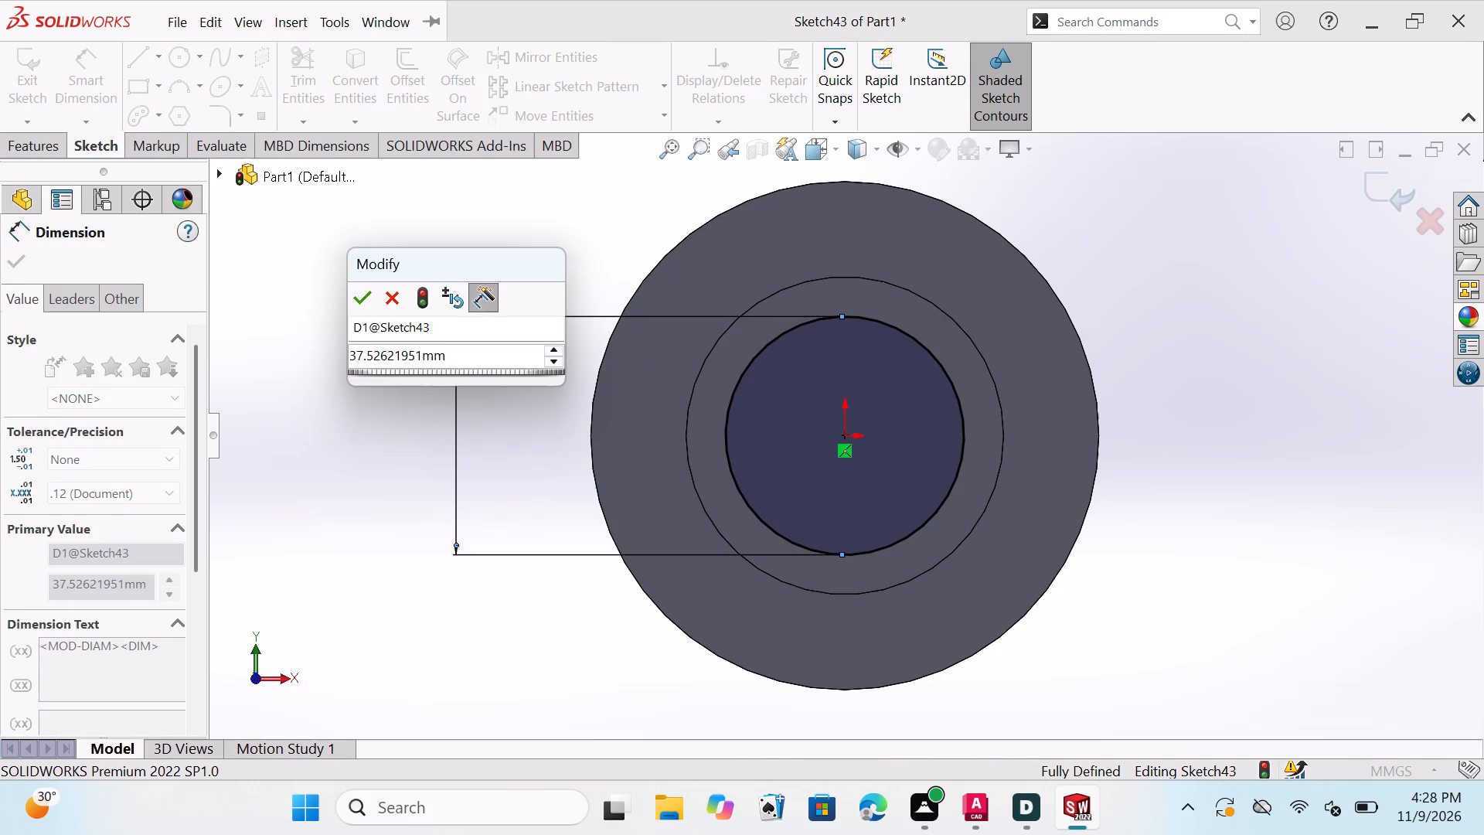
key(BackSpace)
key(BackSpace)
key(BackSpace)
key(BackSpace)
key(BackSpace)
key(BackSpace)
key(BackSpace)
key(BackSpace)
key(BackSpace)
key(BackSpace)
key(BackSpace)
key(BackSpace)
key(BackSpace)
key(BackSpace)
key(BackSpace)
key(BackSpace)
key(BackSpace)
key(BackSpace)
key(BackSpace)
key(BackSpace)
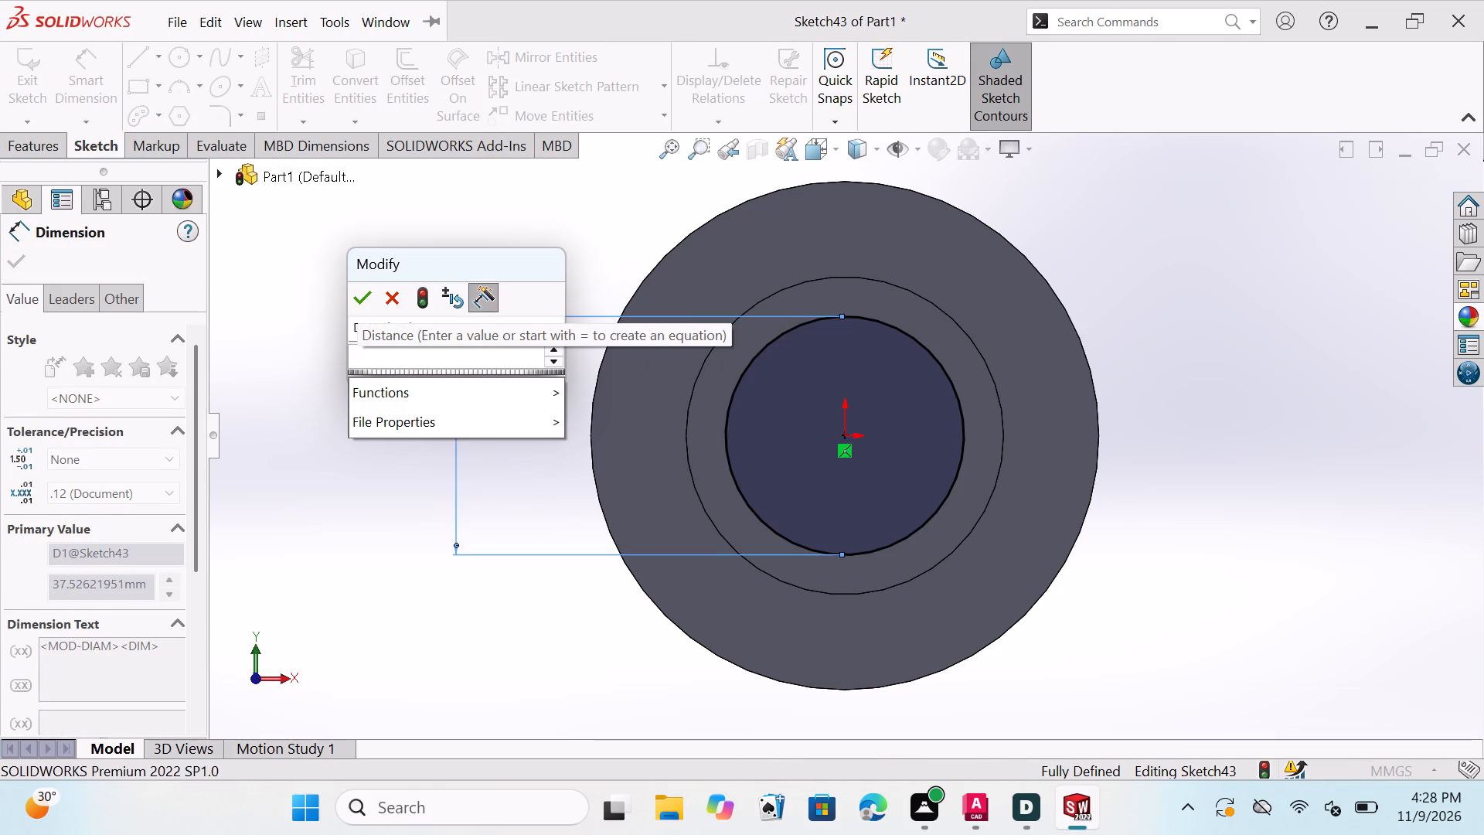
text(40)
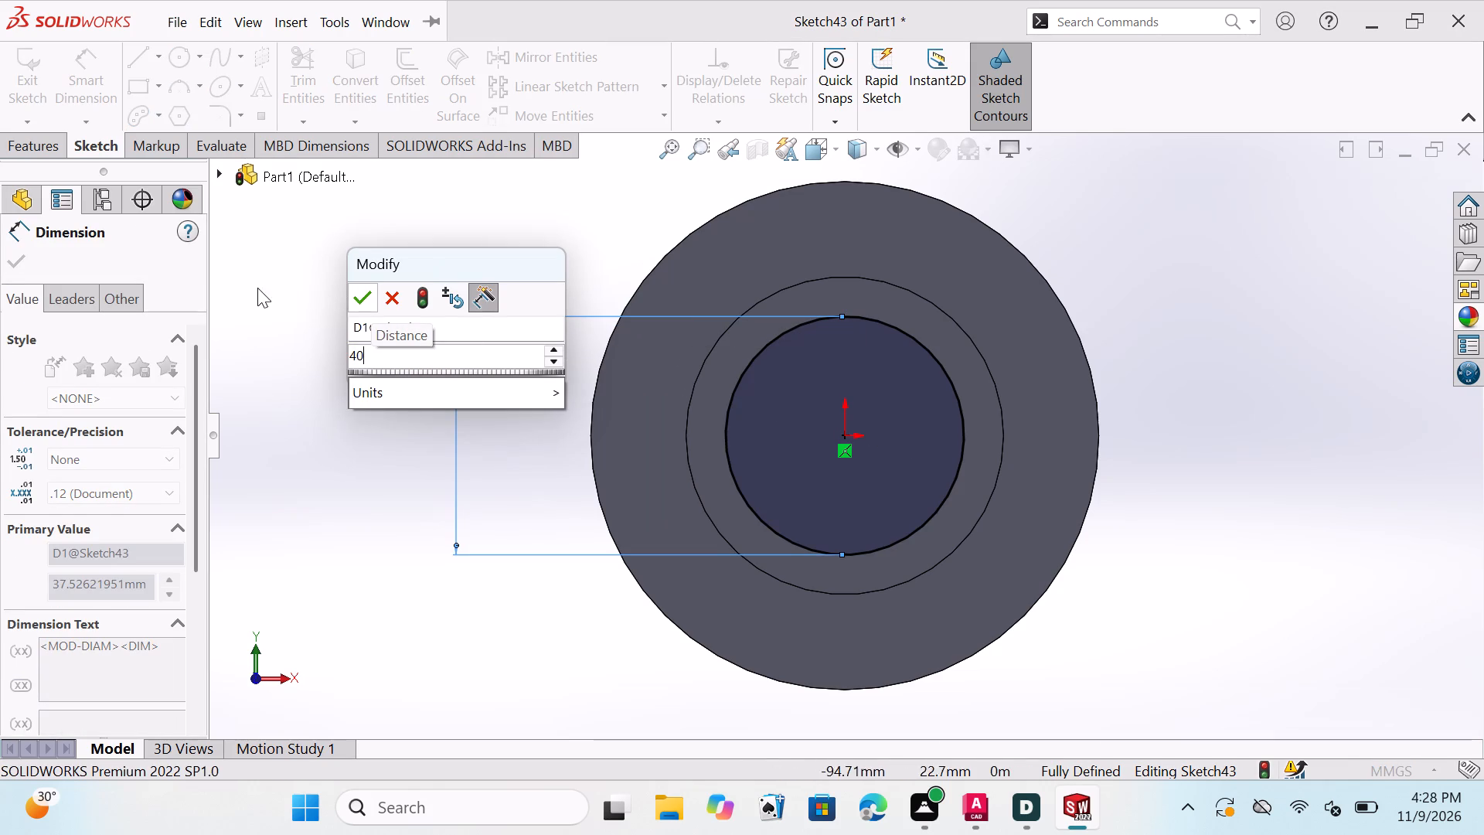
click(364, 295)
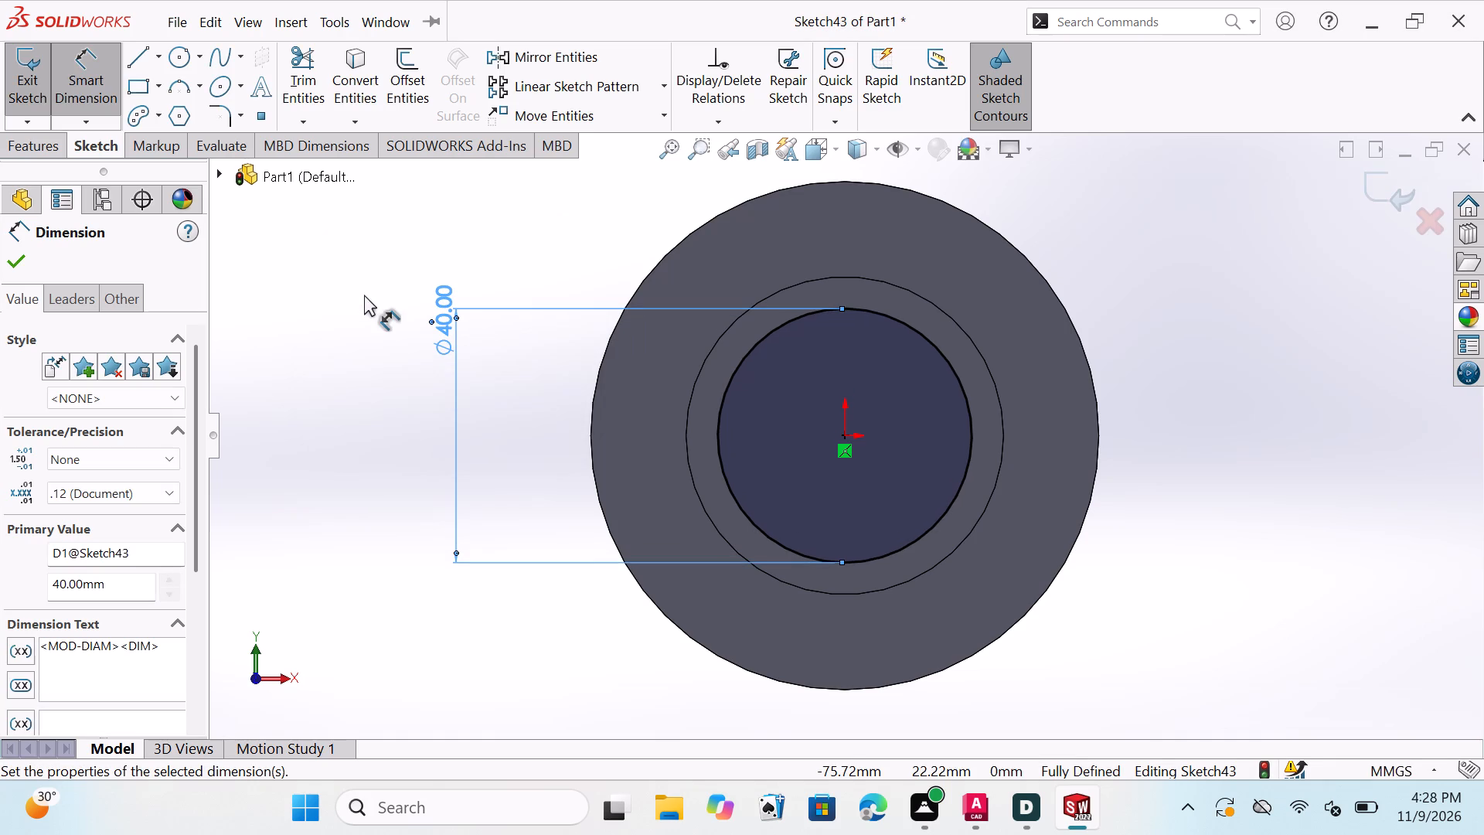
click(16, 259)
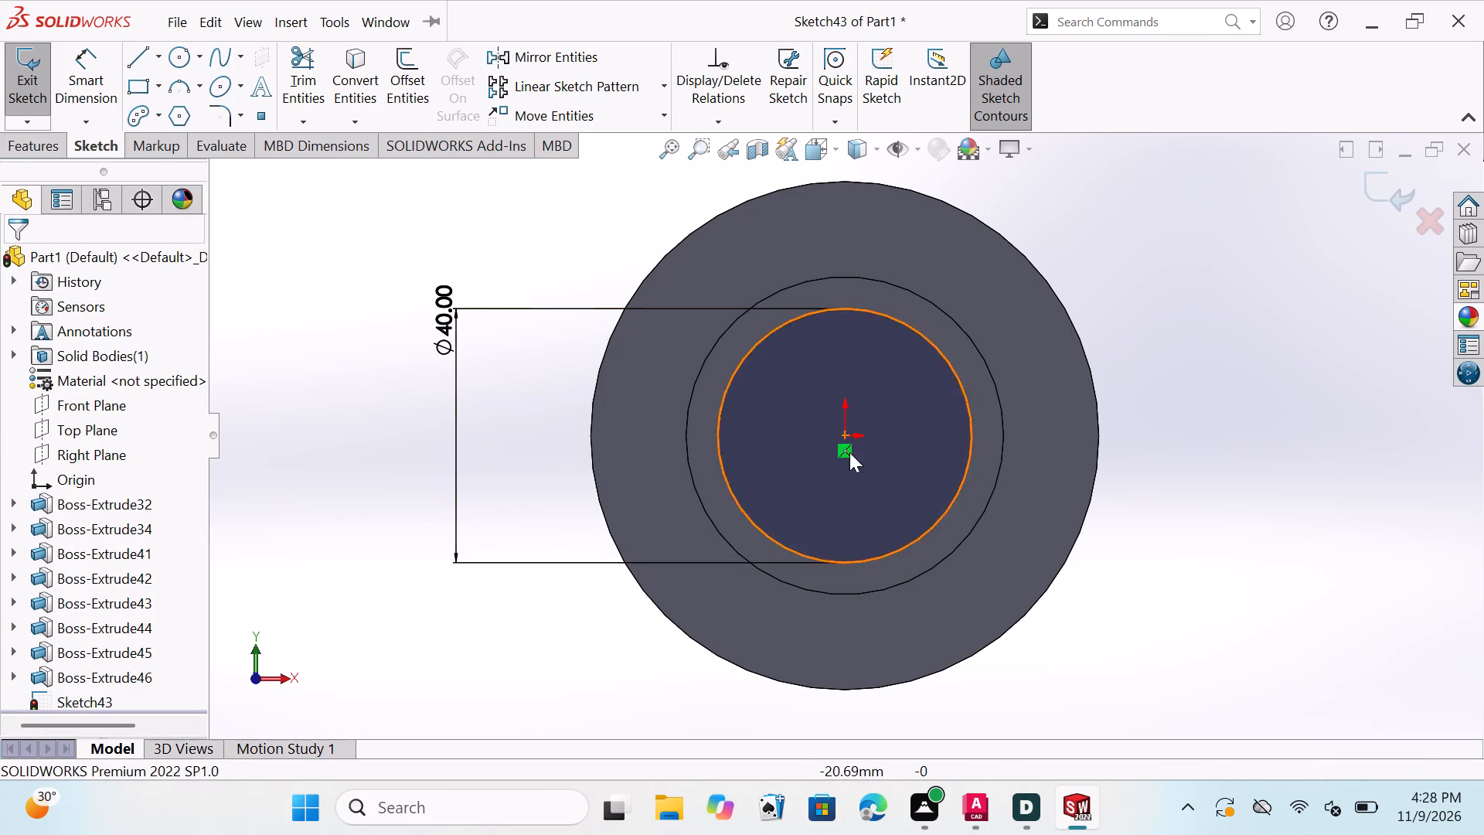
Cut-extrude the 40 mm circle into the 50 mm step as a blind cut 40 mm deep.
scroll(1145, 465, up, 1)
middle_drag(1145, 465, 1104, 514)
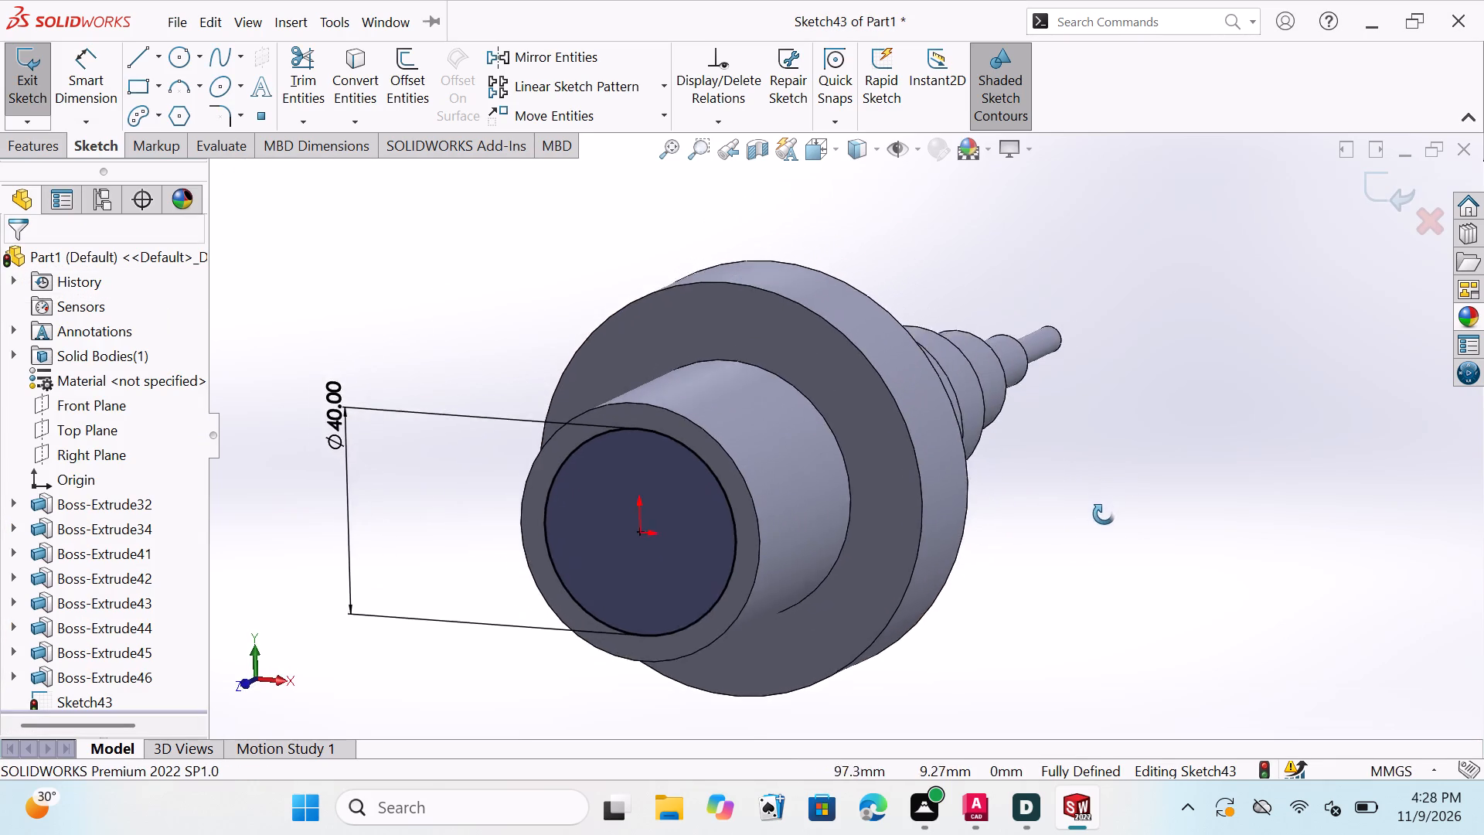
middle_drag(1104, 514, 1098, 480)
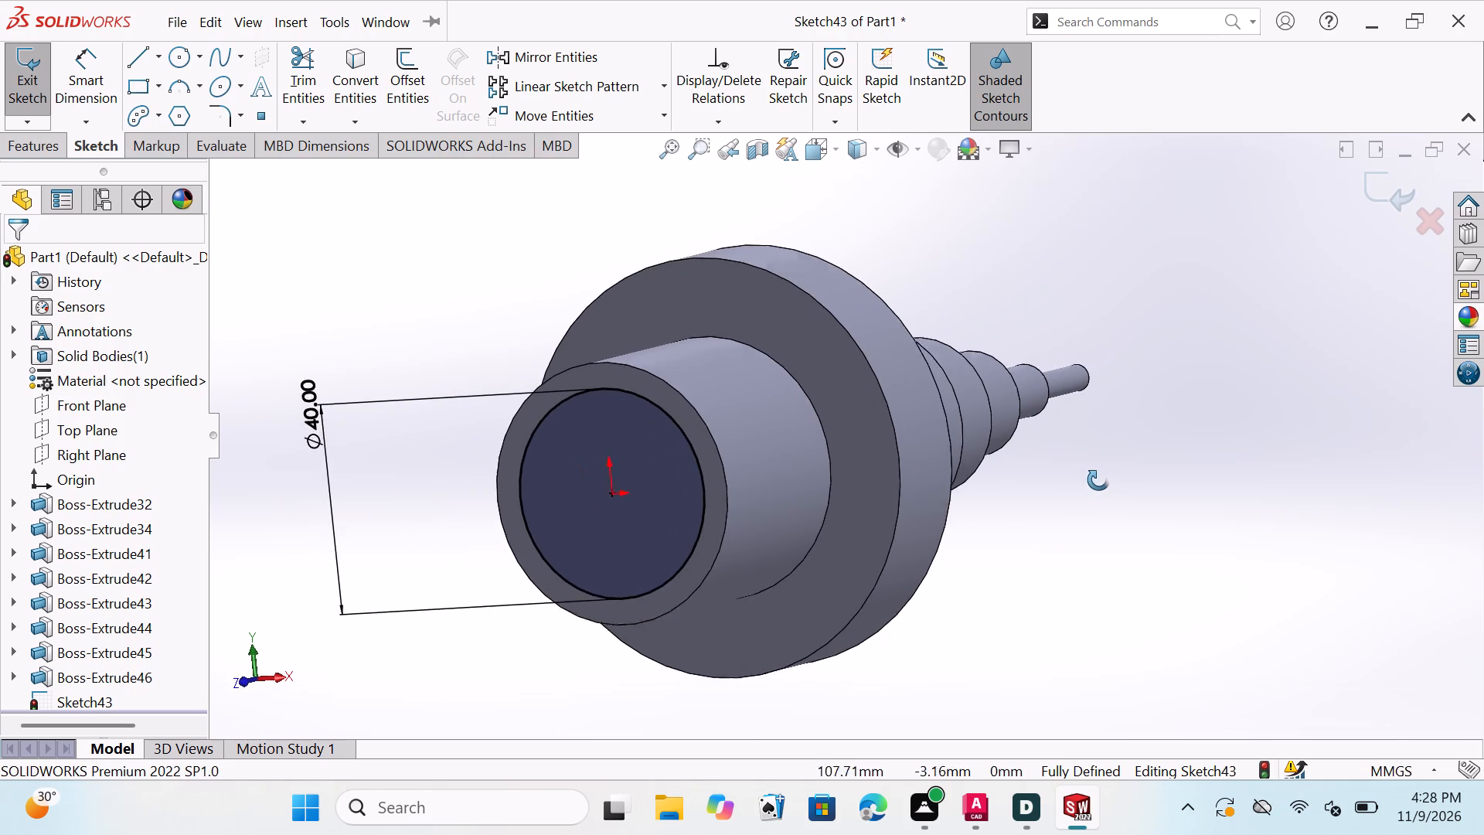
middle_drag(1098, 480, 1102, 474)
scroll(1094, 505, down, 1)
scroll(1070, 518, up, 3)
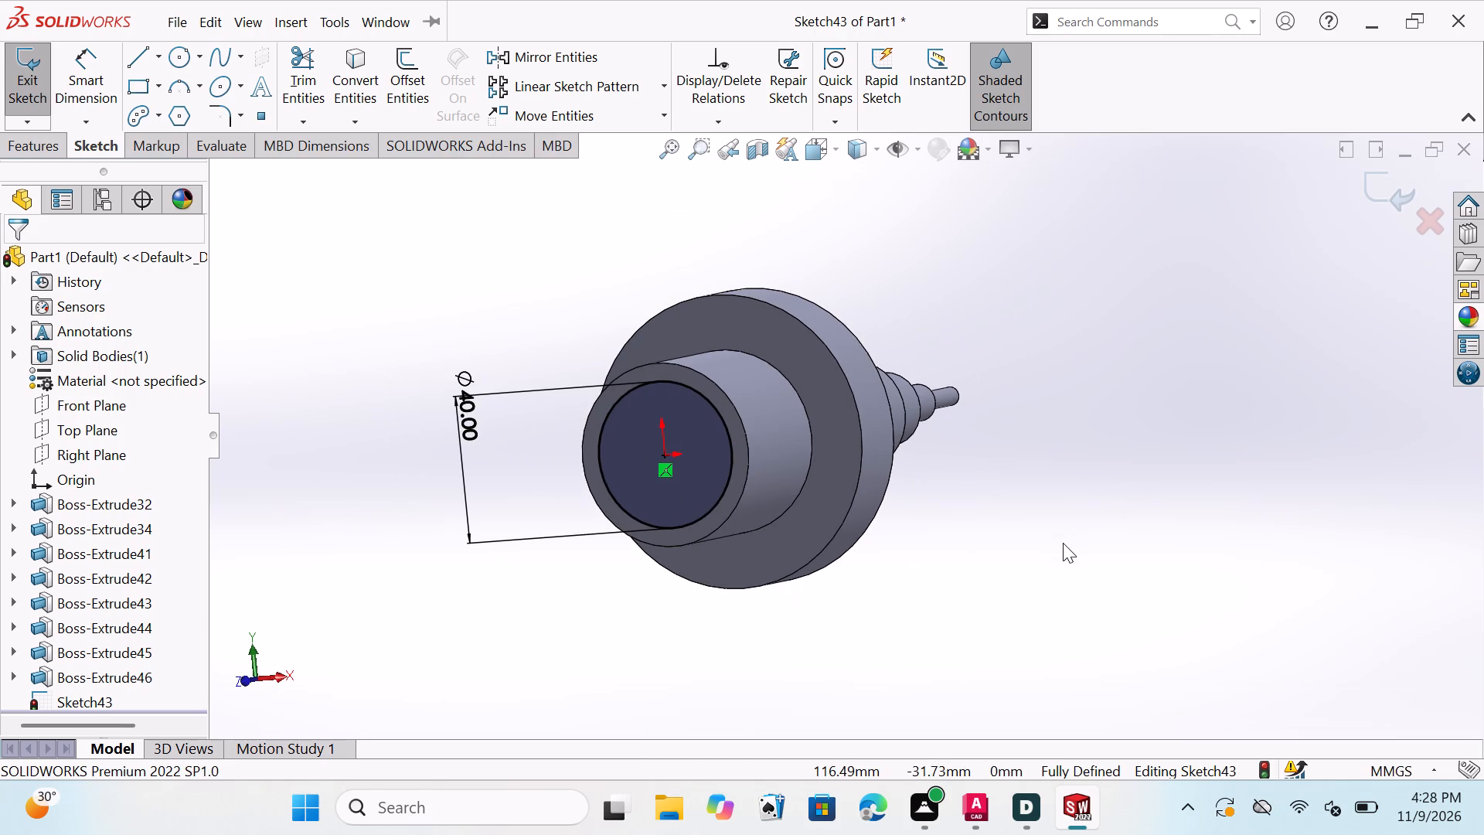
scroll(1063, 544, up, 1)
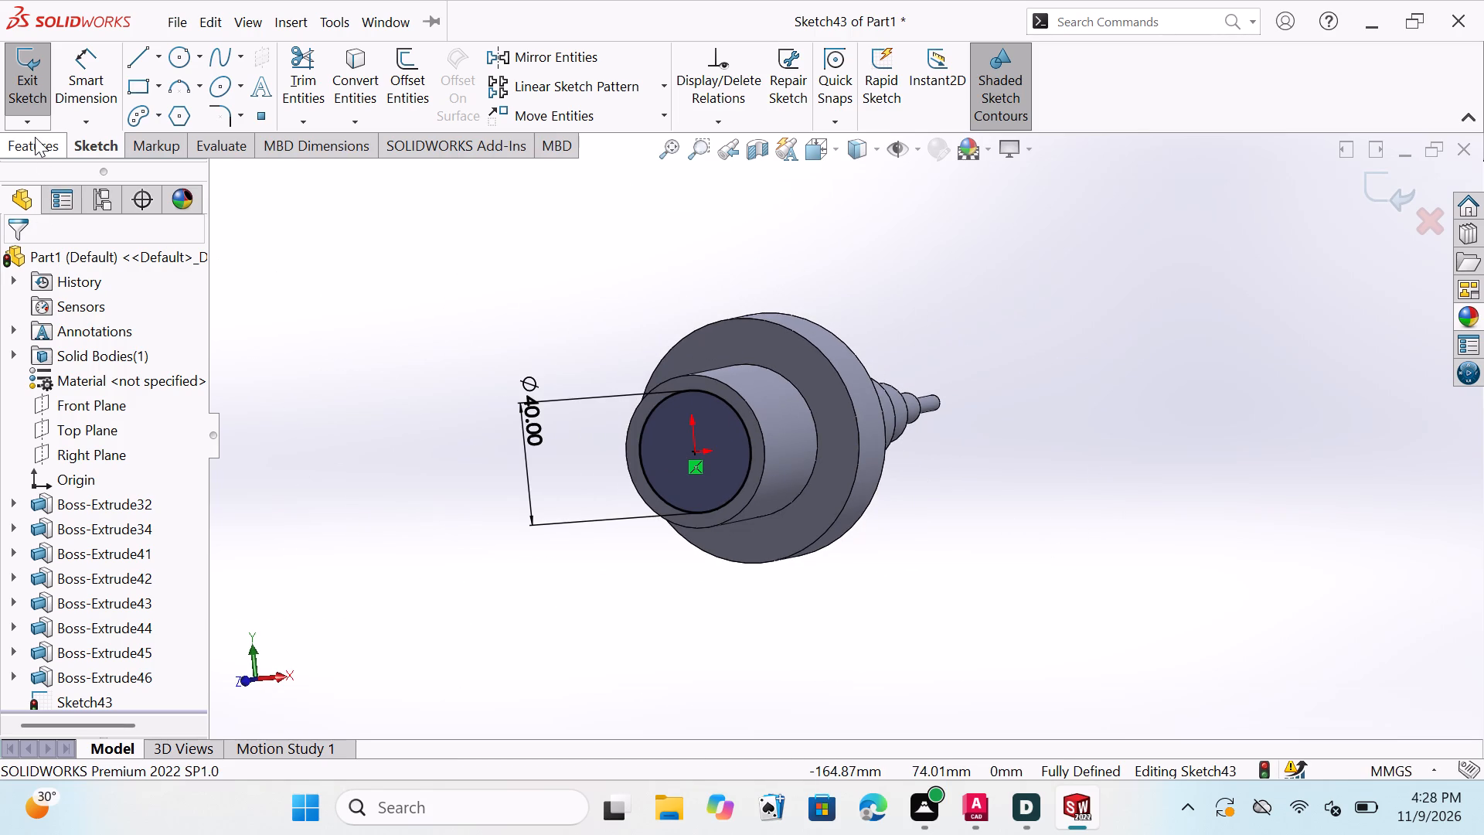
double_click(22, 141)
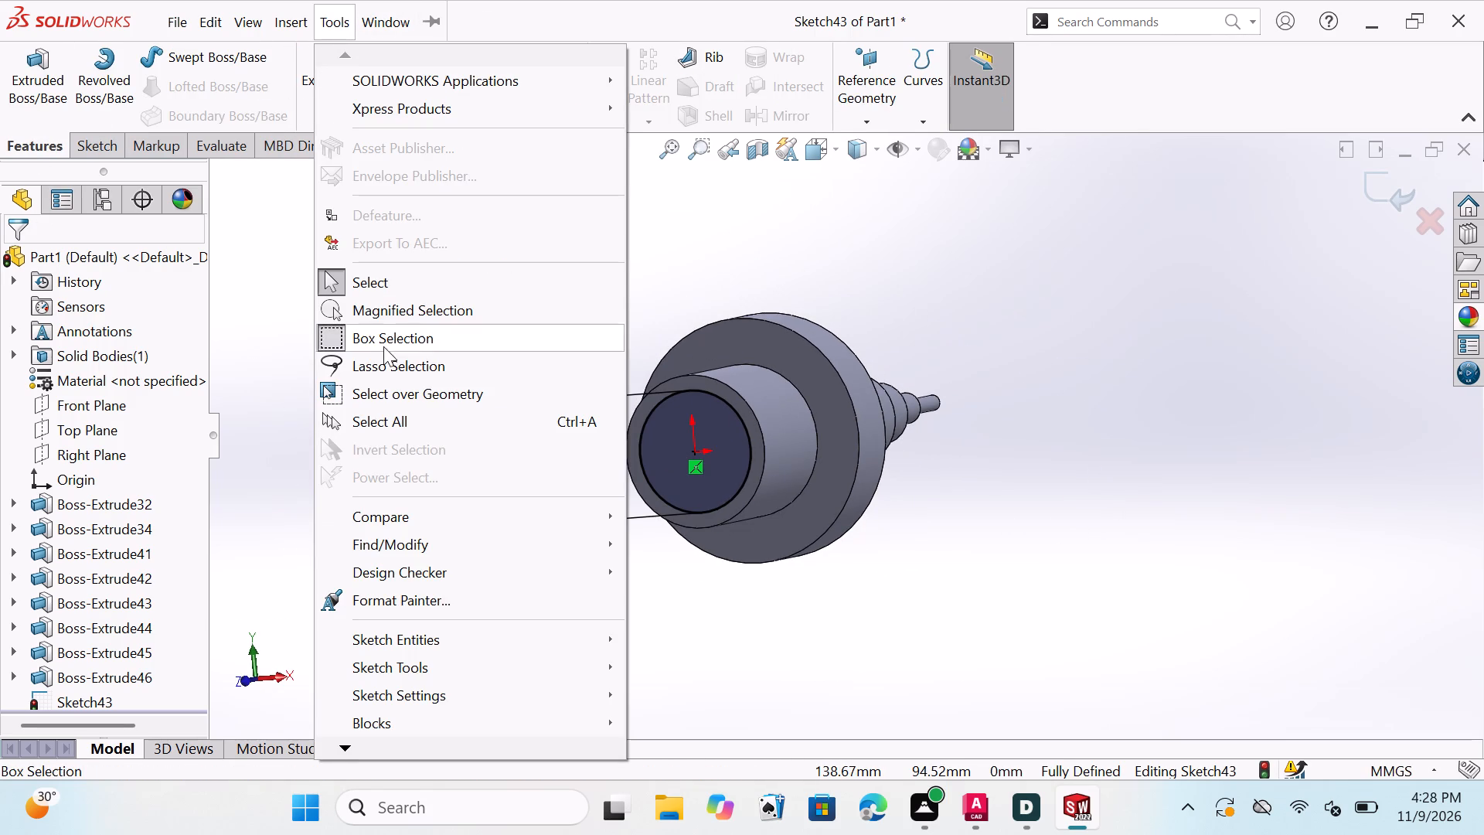
scroll(292, 260, up, 1)
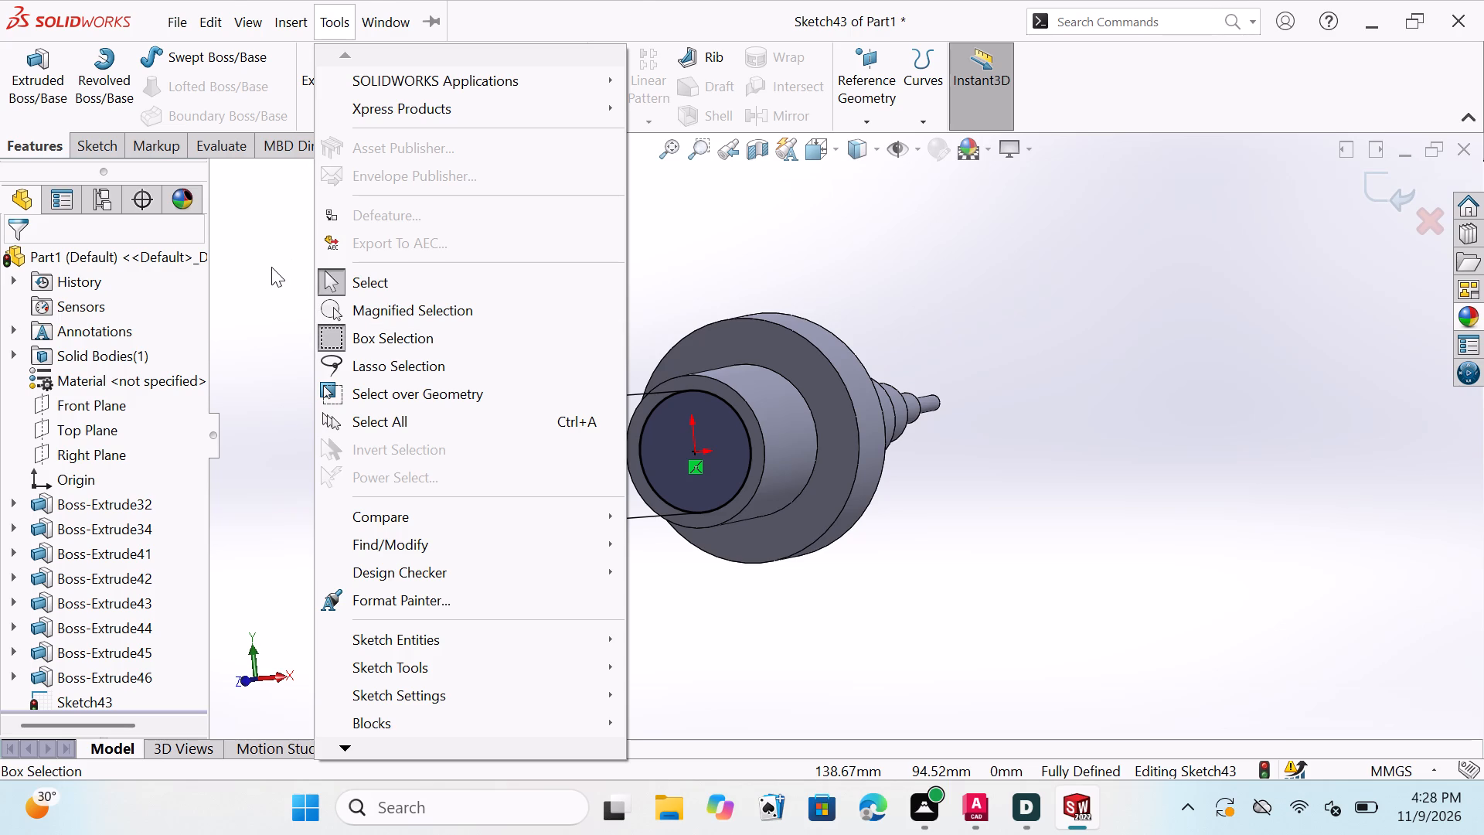
double_click(271, 267)
click(329, 80)
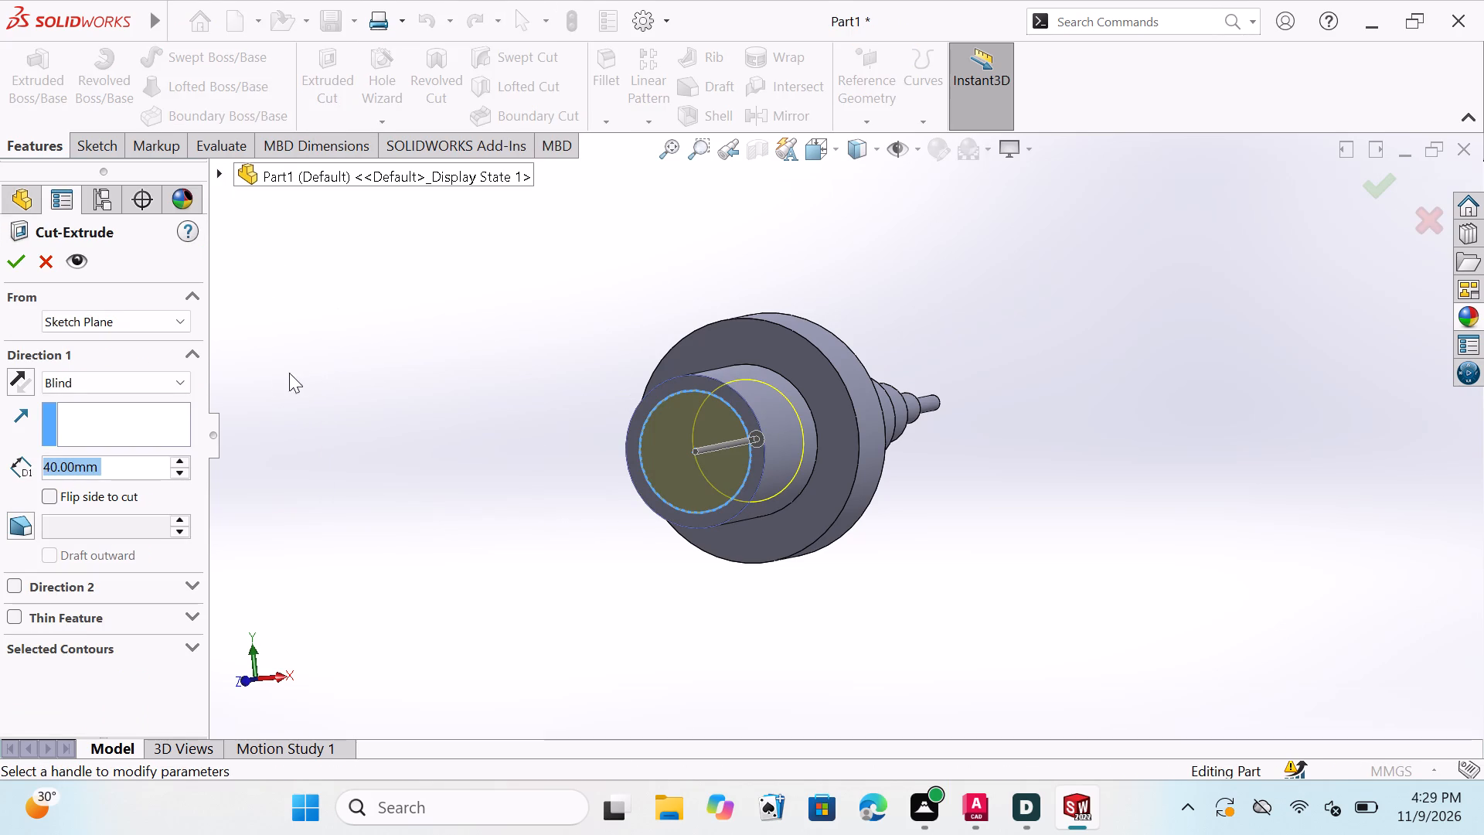
click(14, 257)
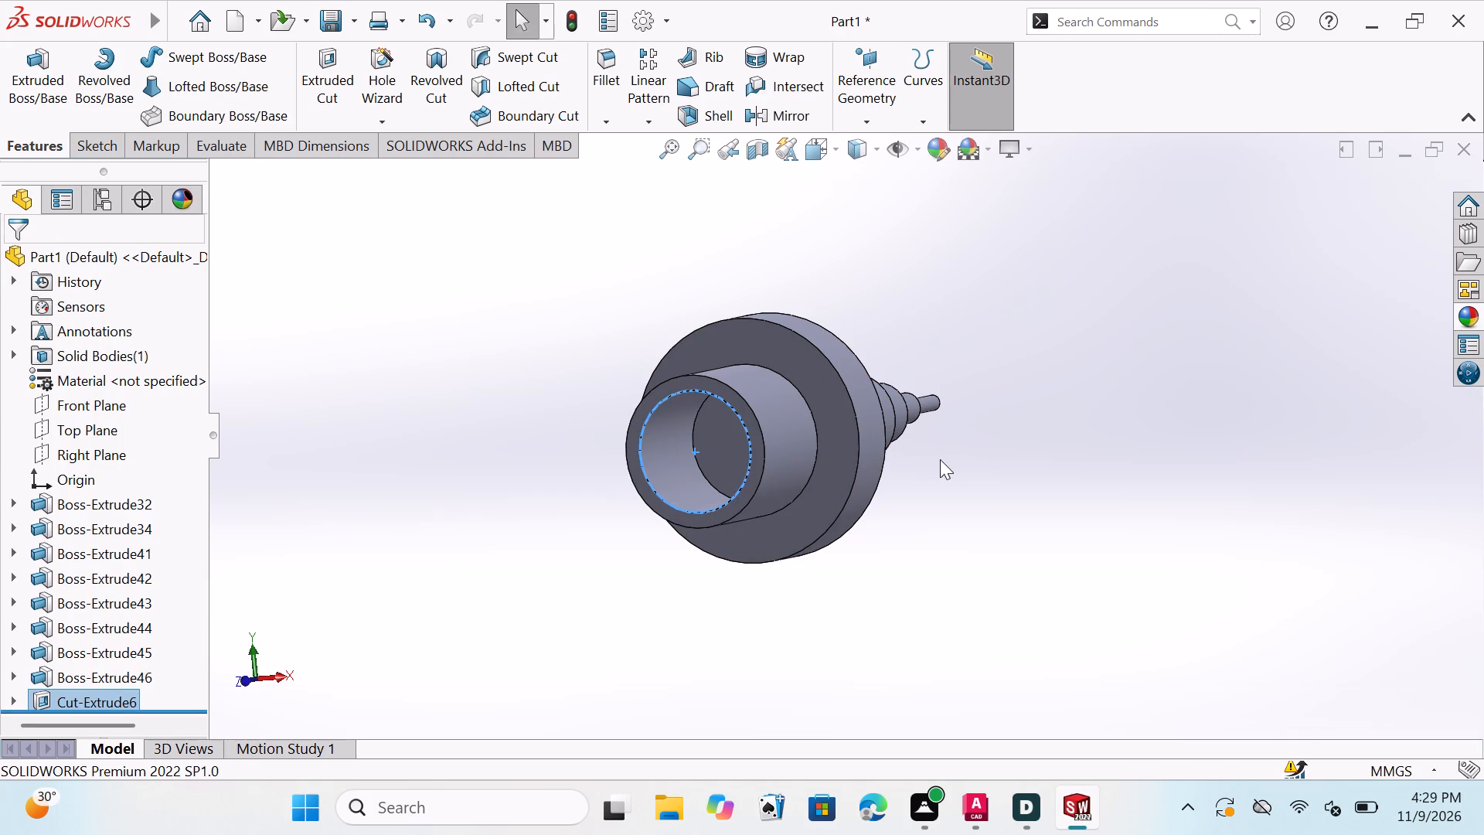
Examine the bored 50 mm step, the large disc and the tapering rear steps from several angles.
middle_drag(926, 469, 857, 514)
middle_drag(754, 530, 879, 495)
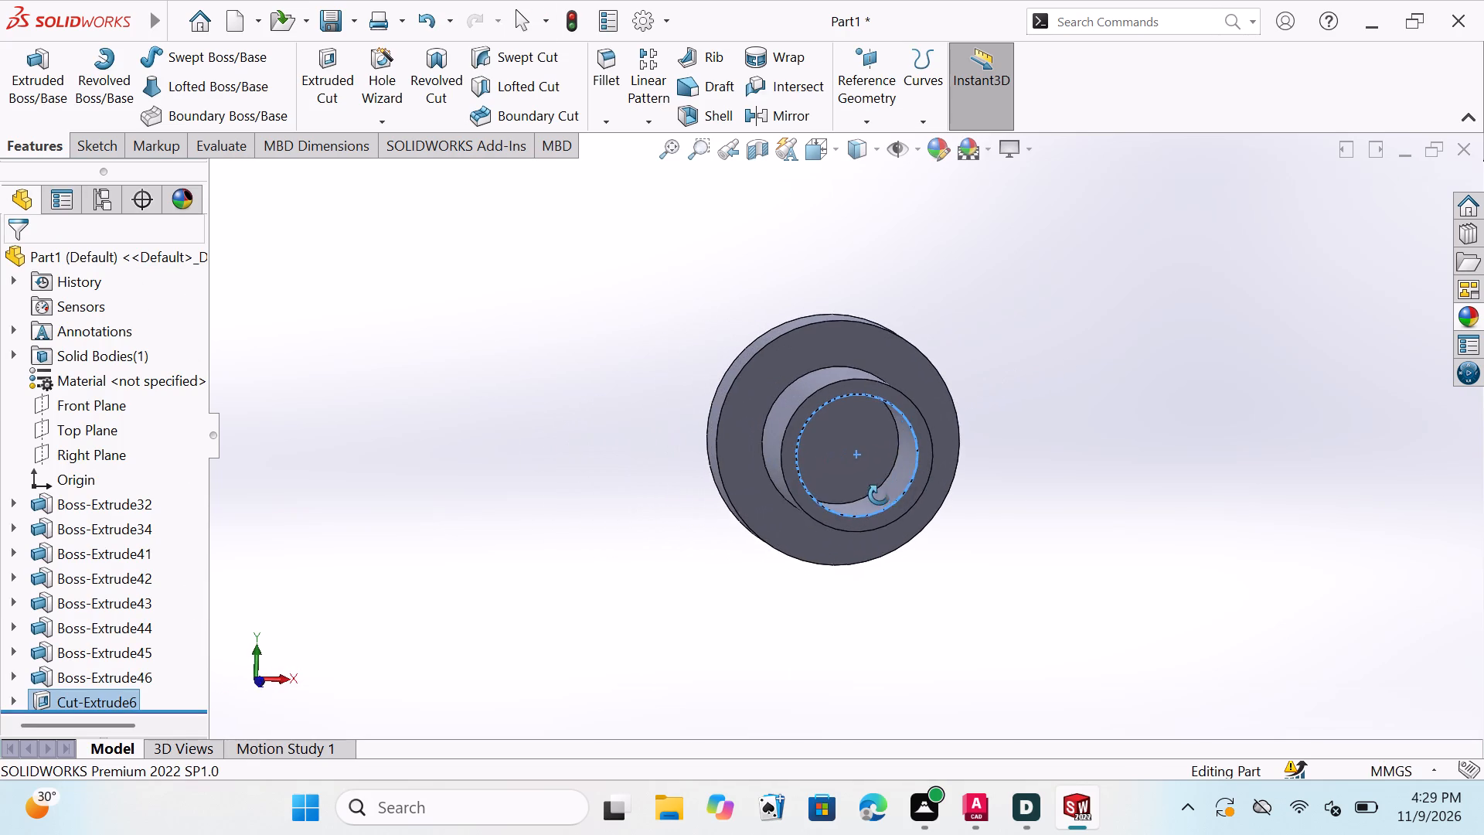
middle_drag(879, 495, 880, 492)
middle_drag(1072, 530, 1016, 462)
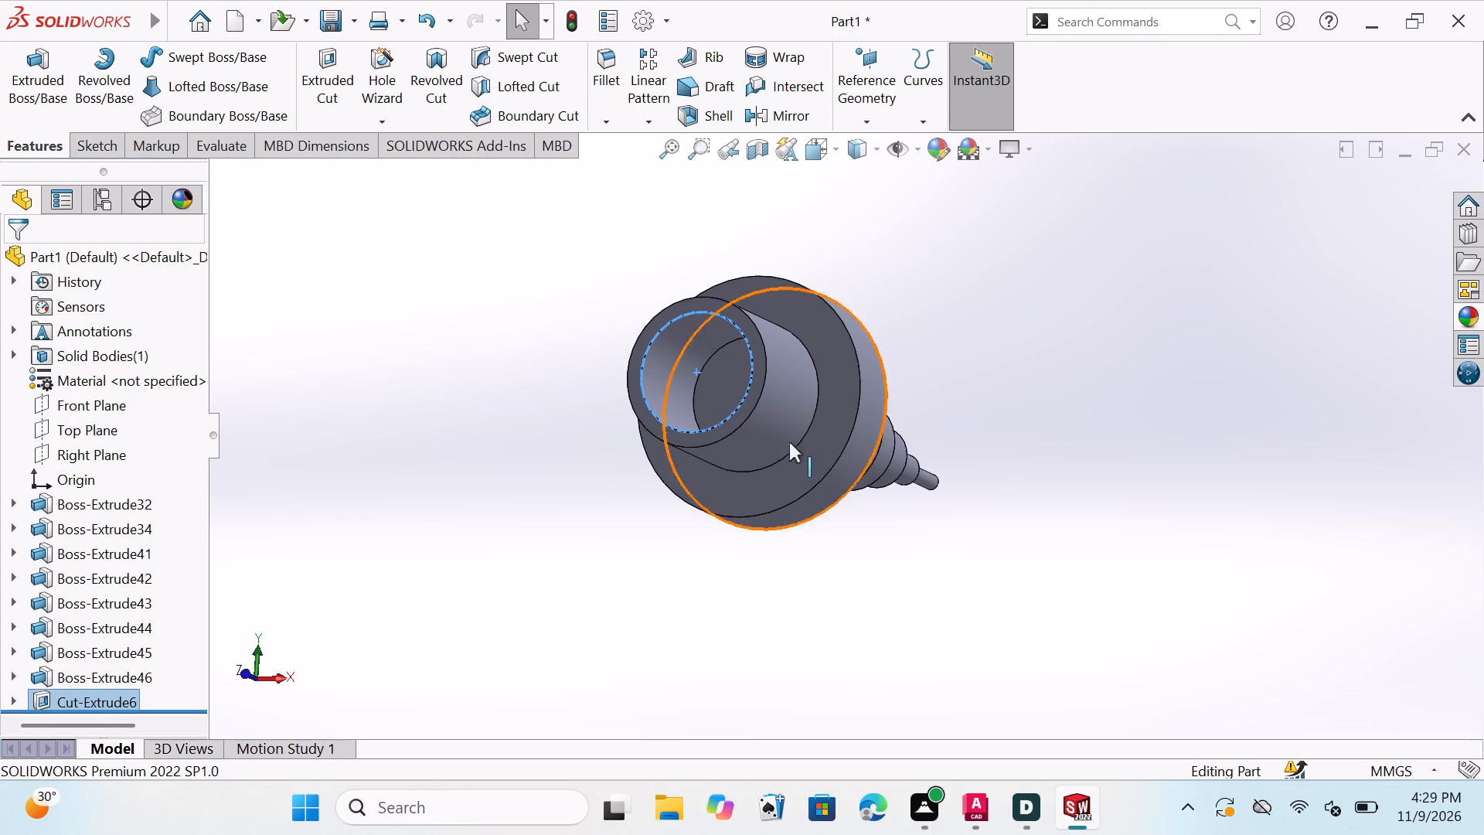
scroll(488, 364, up, 1)
middle_drag(488, 364, 545, 458)
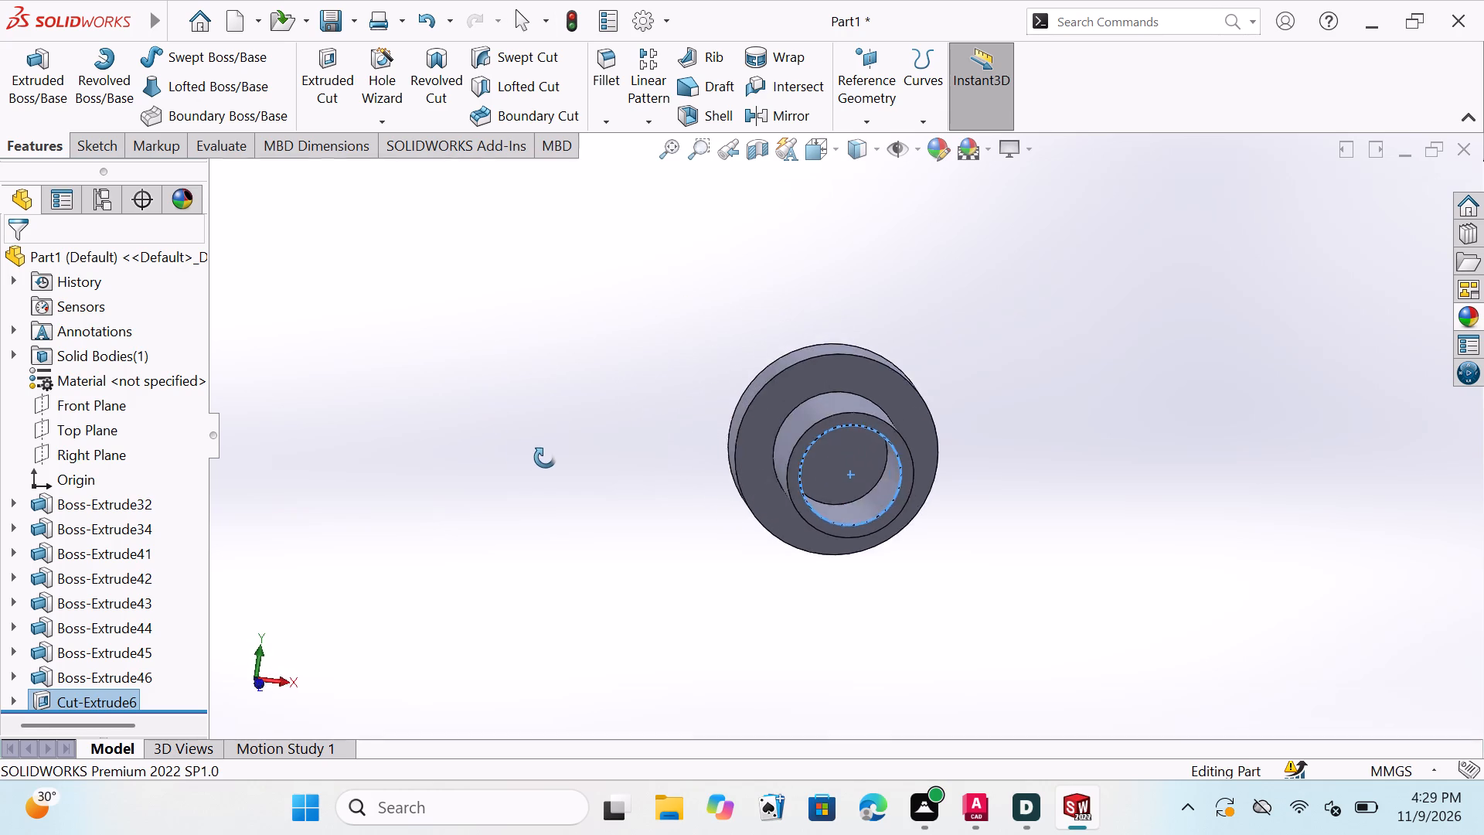
middle_drag(545, 458, 565, 414)
scroll(965, 488, down, 1)
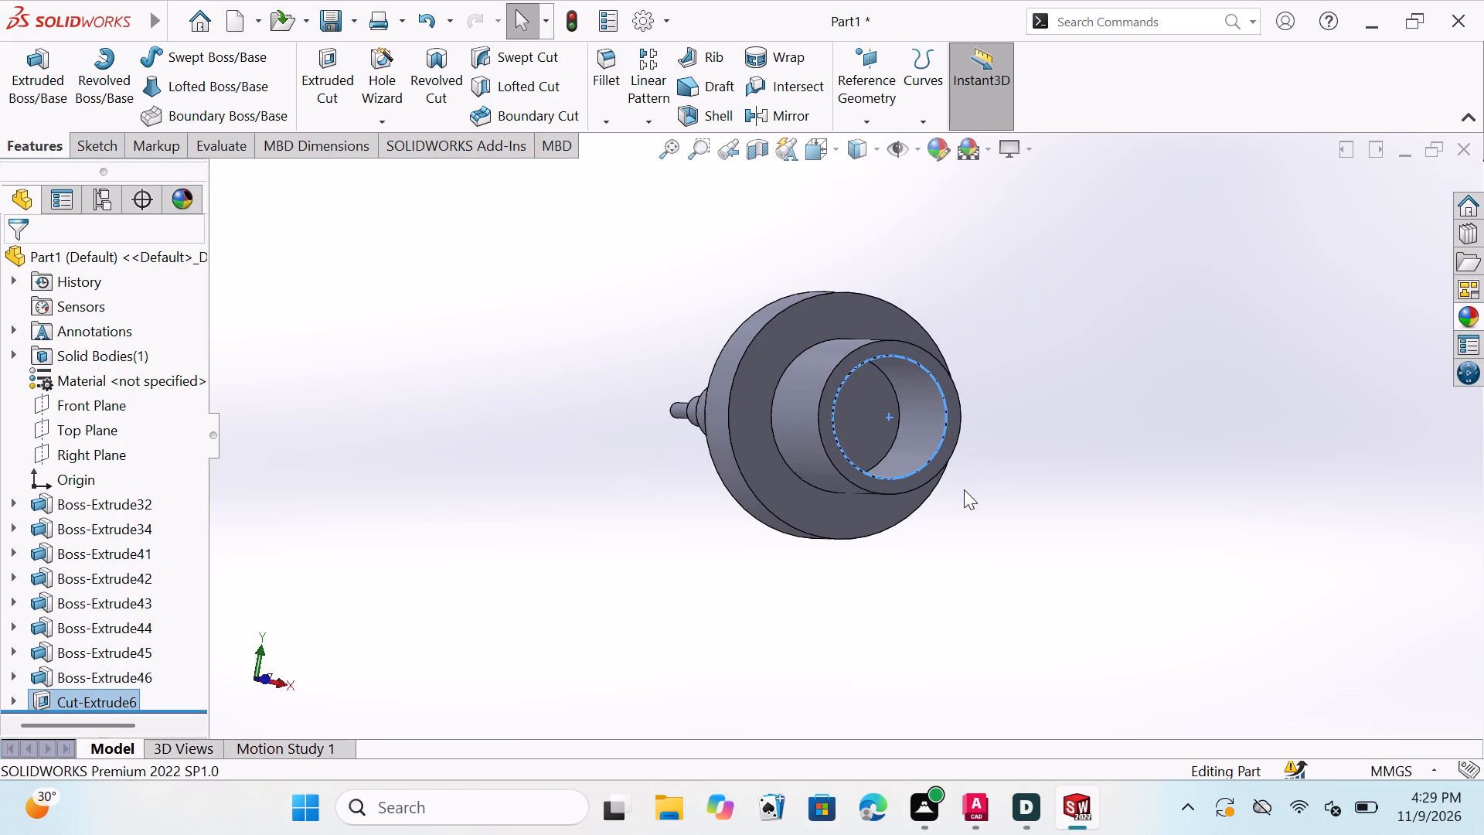
scroll(973, 486, down, 1)
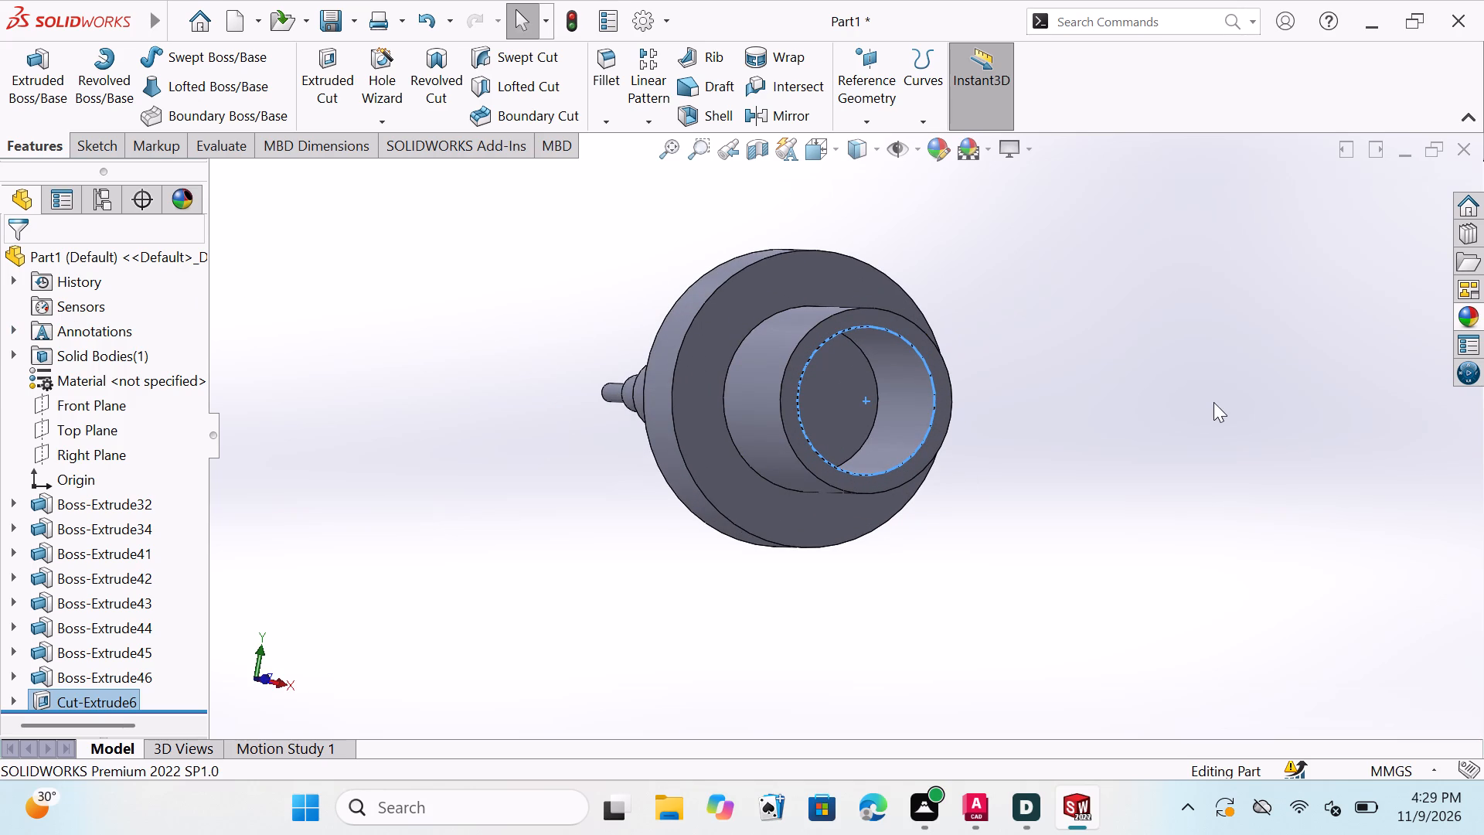
key(Escape)
key(Escape)
key(Escape)
key(Escape)
key(Escape)
key(Escape)
key(Escape)
middle_drag(988, 393, 951, 414)
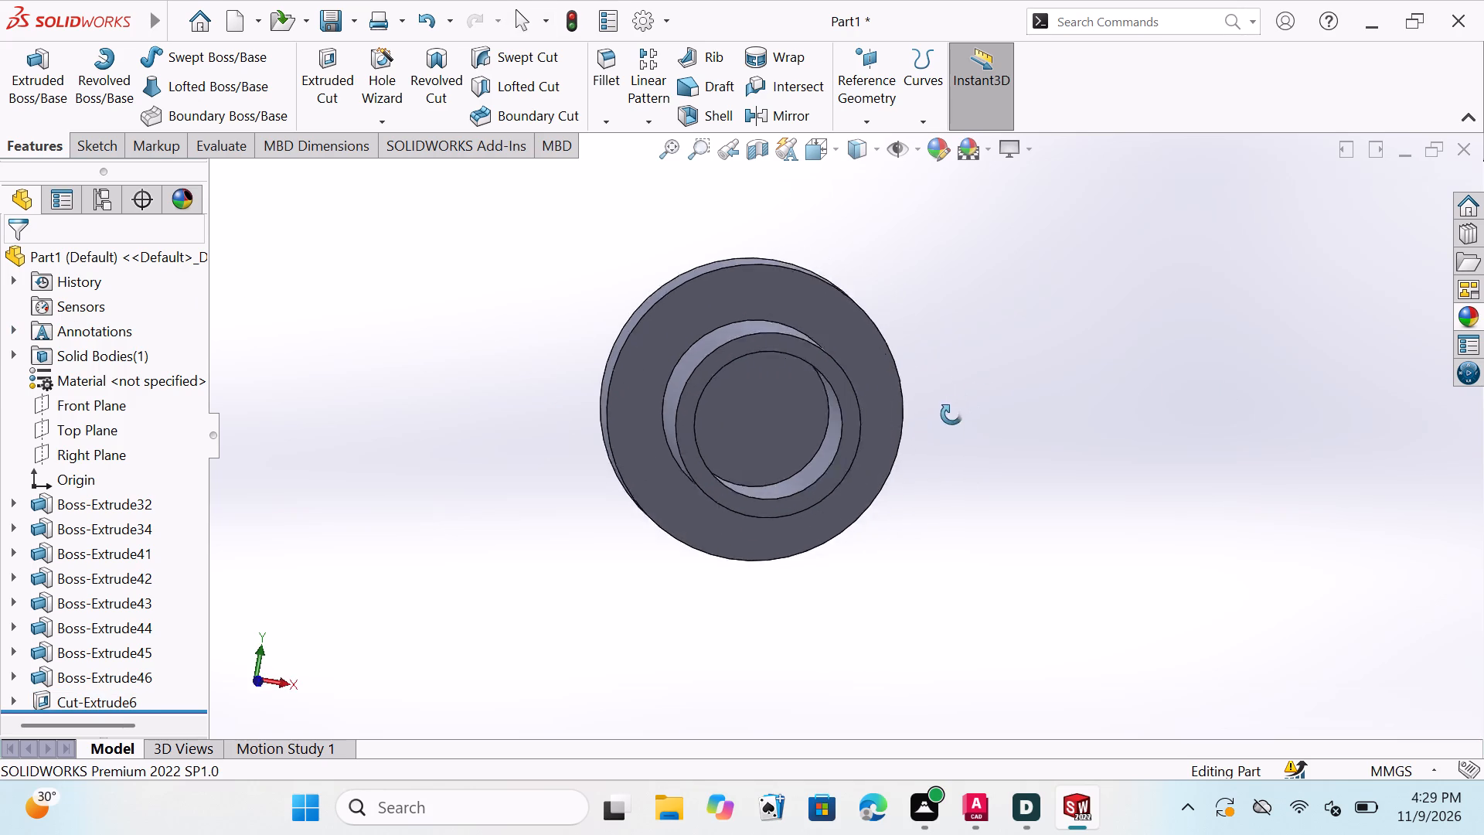
middle_drag(951, 414, 804, 474)
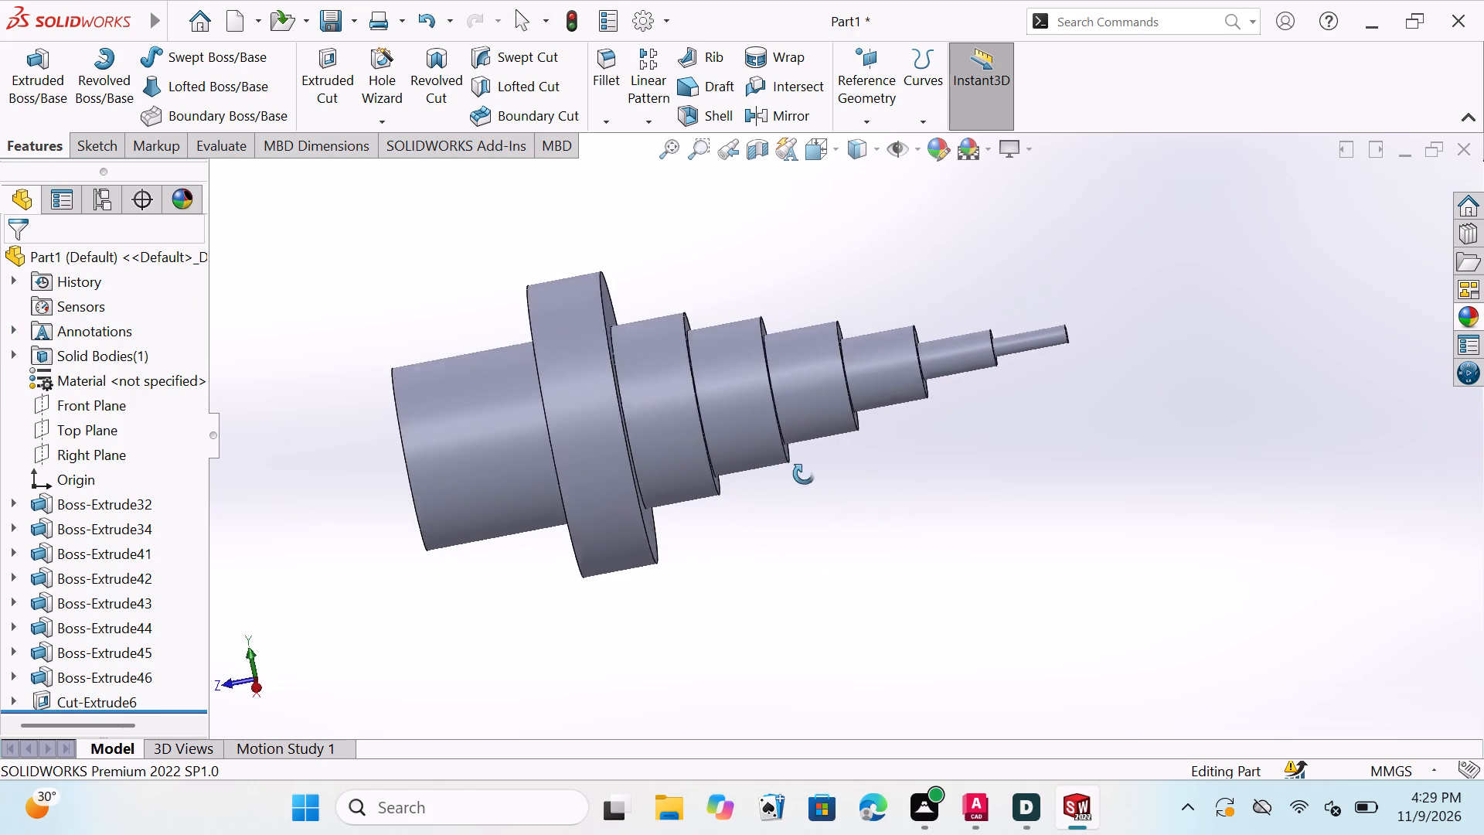
middle_drag(804, 474, 798, 476)
scroll(534, 428, down, 1)
scroll(534, 428, up, 2)
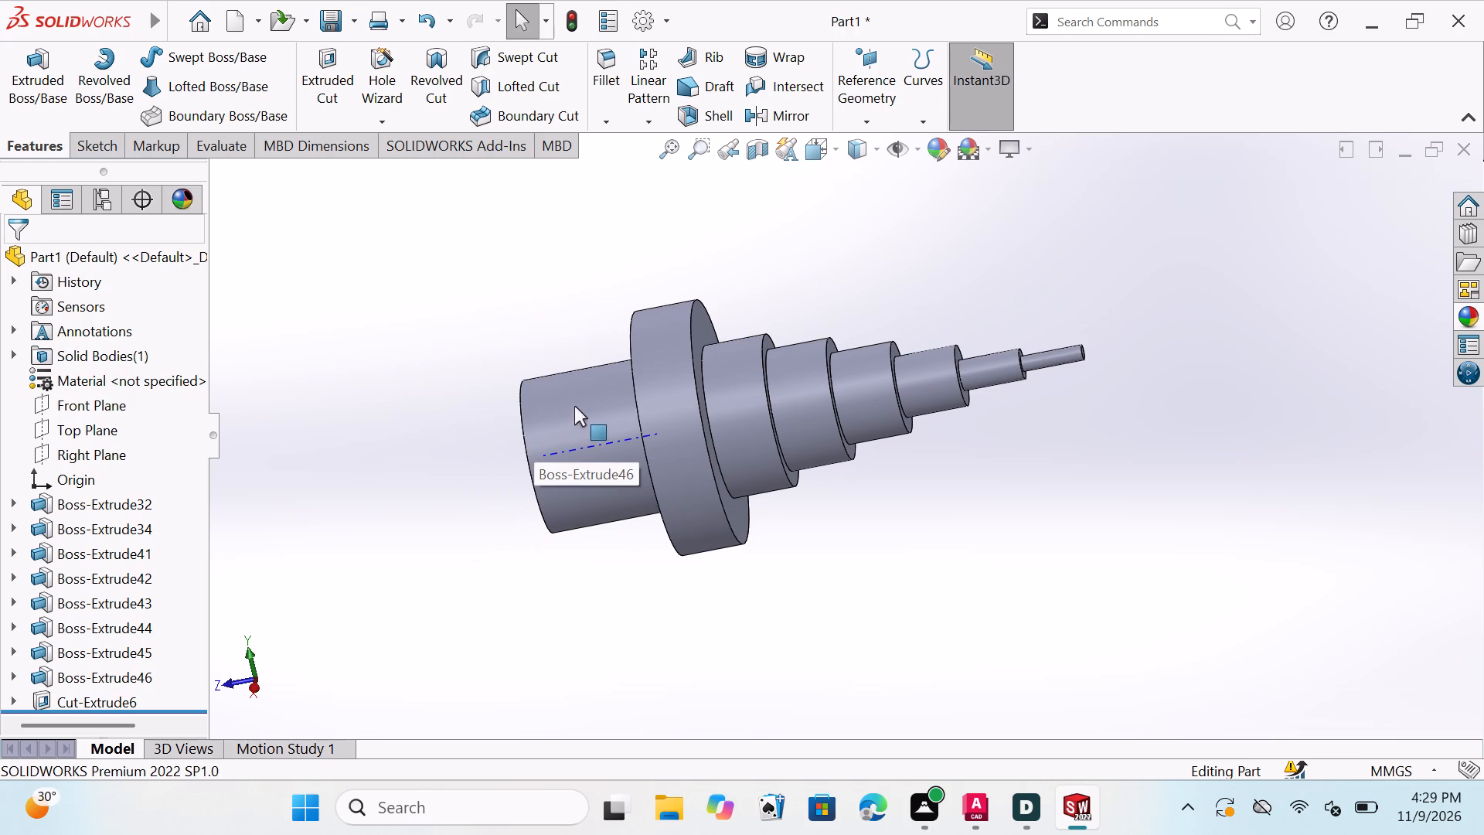
scroll(583, 401, up, 1)
middle_drag(912, 462, 922, 461)
middle_drag(954, 469, 967, 465)
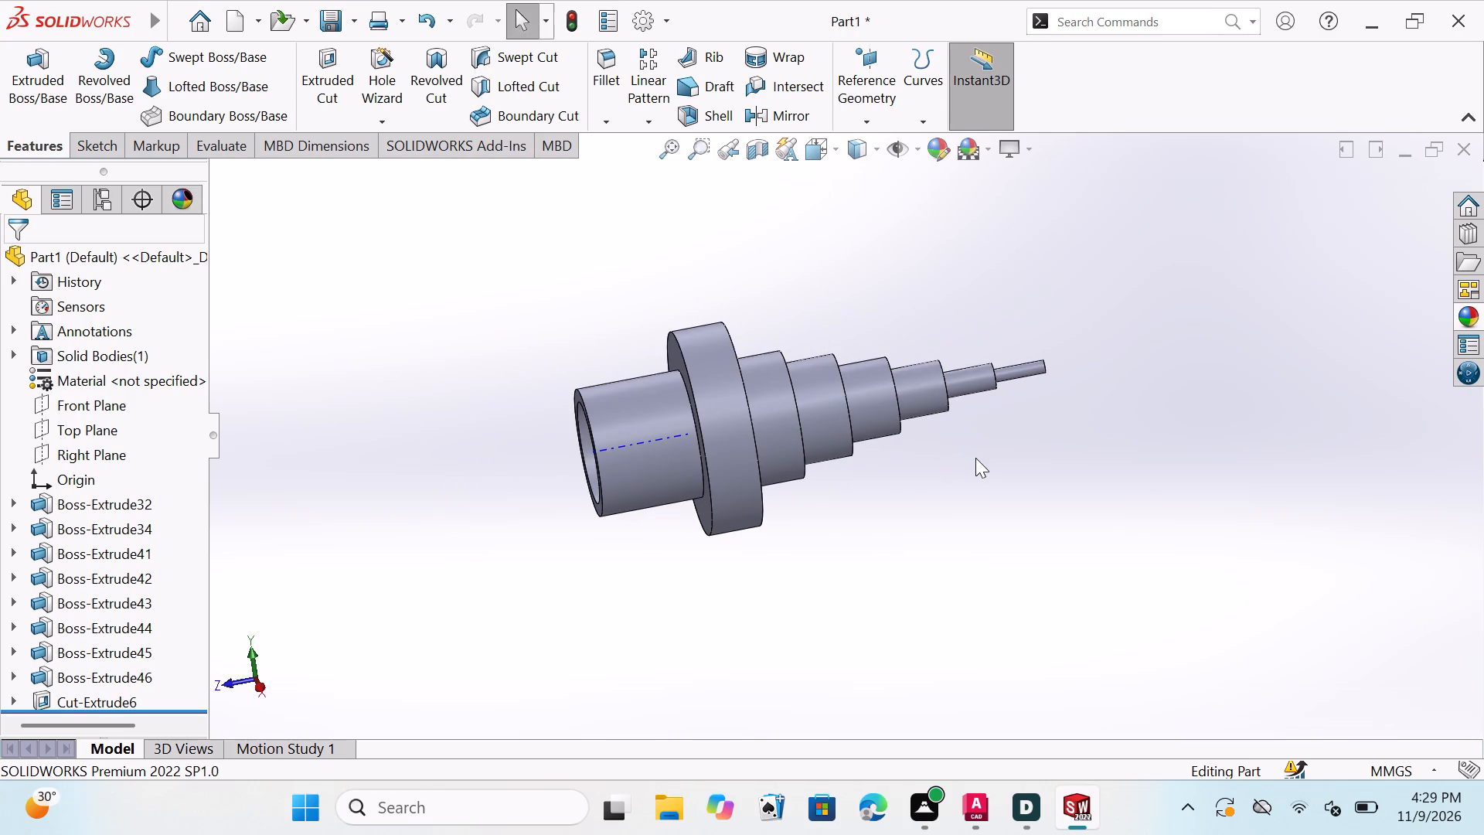
key(Escape)
key(Escape)
key(Escape)
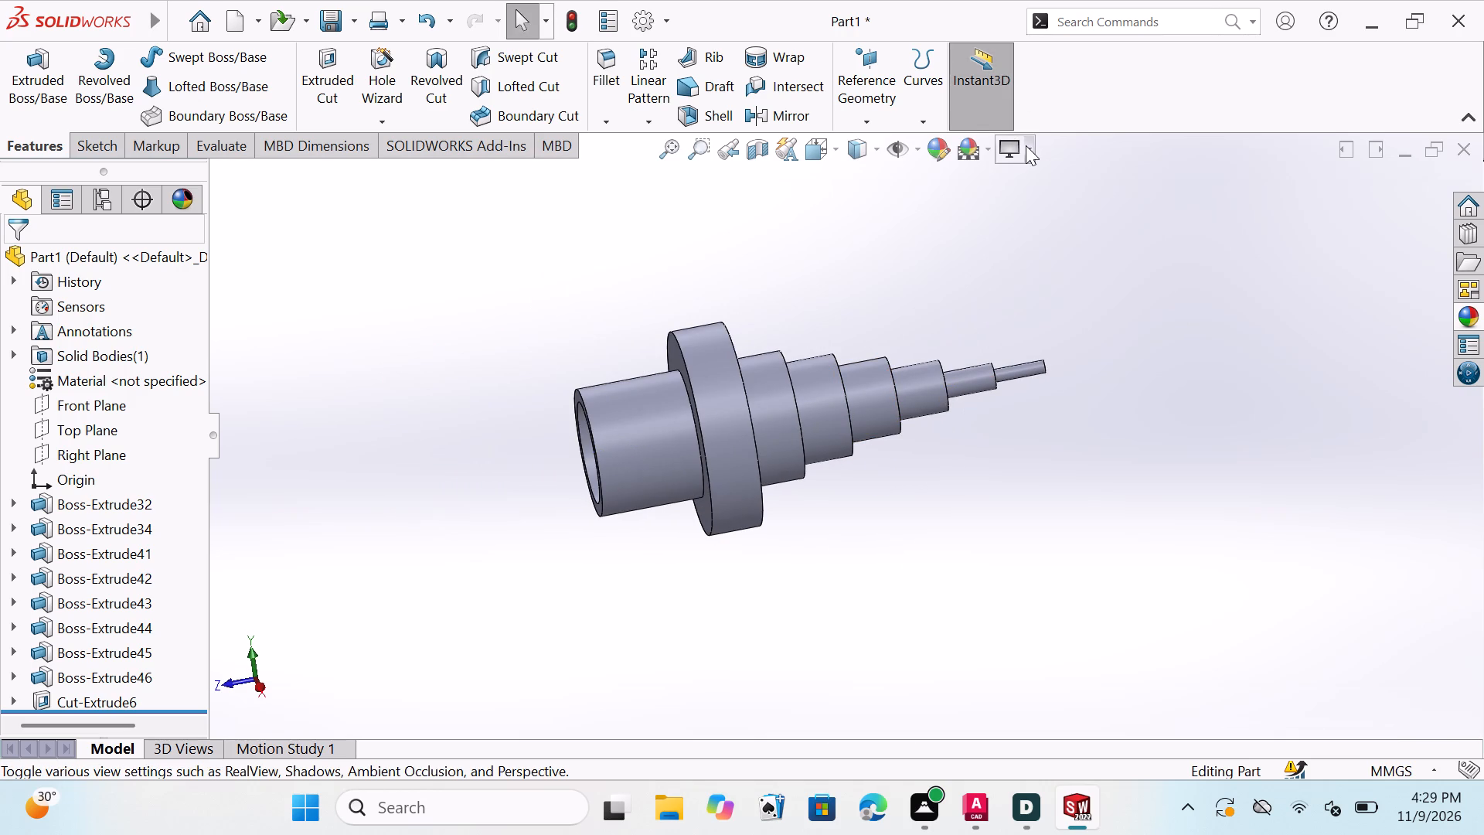
Turn on shadows in shaded mode for the model display.
click(1026, 145)
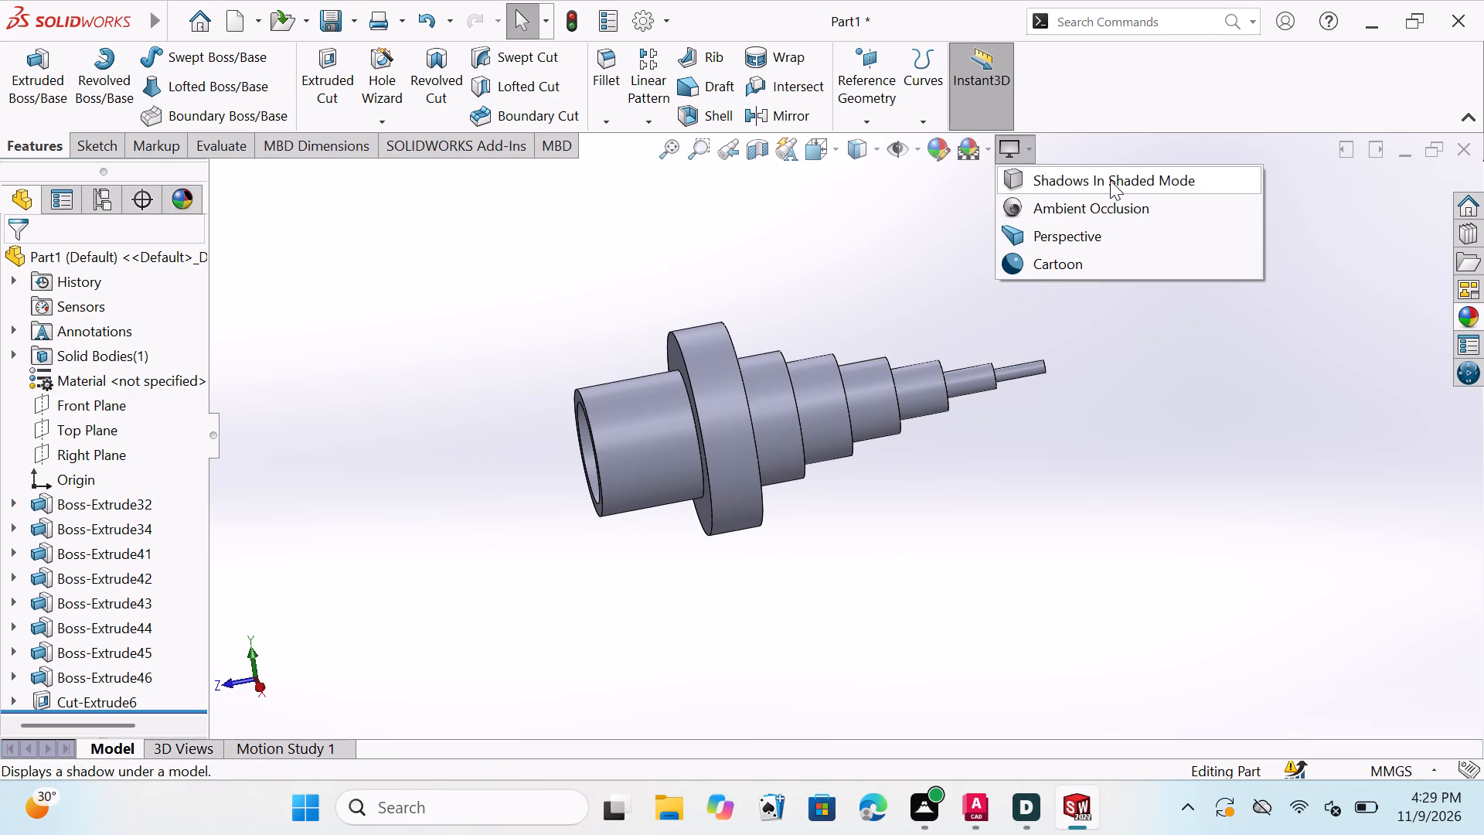
click(1110, 180)
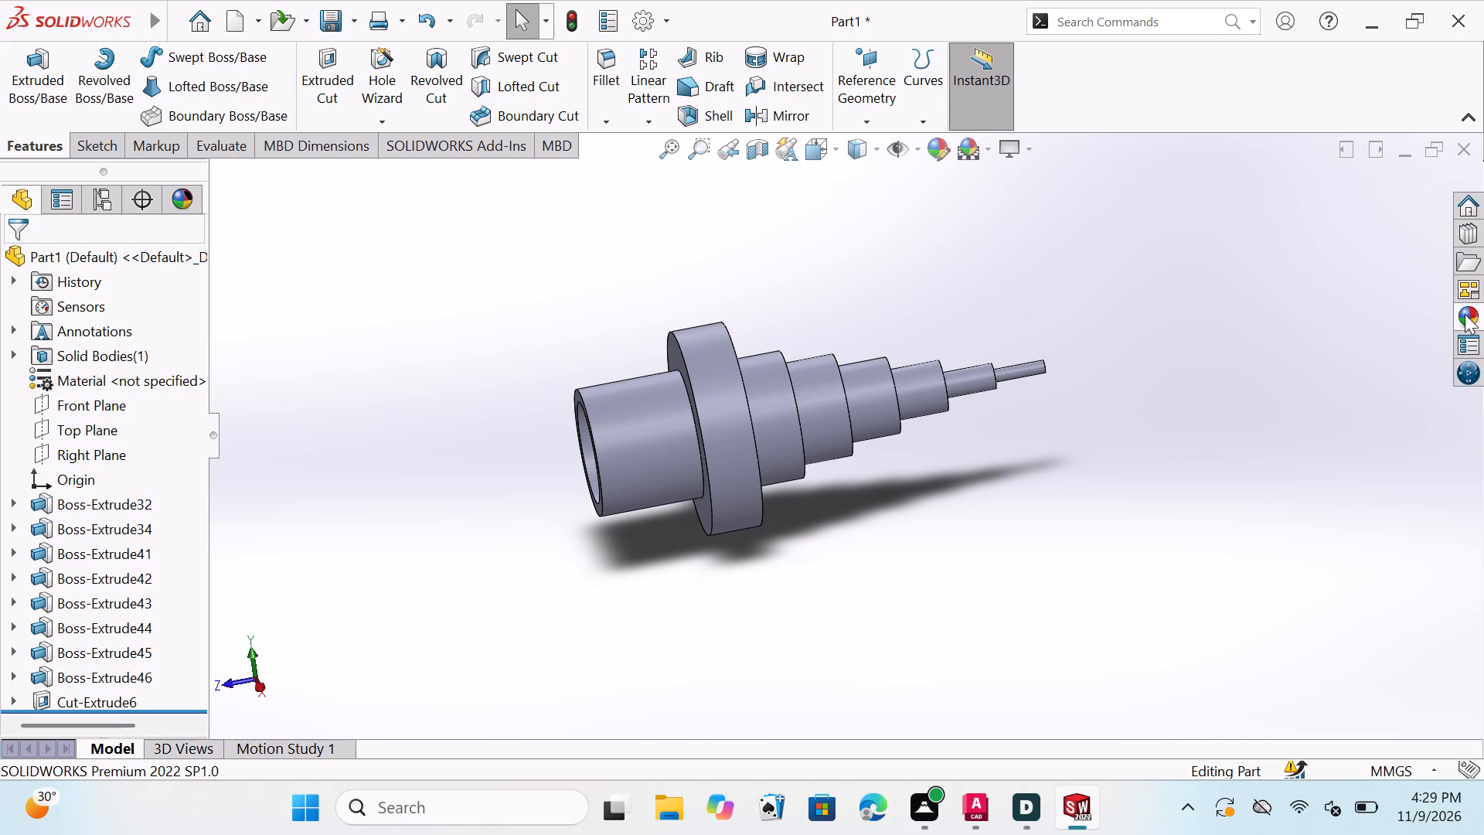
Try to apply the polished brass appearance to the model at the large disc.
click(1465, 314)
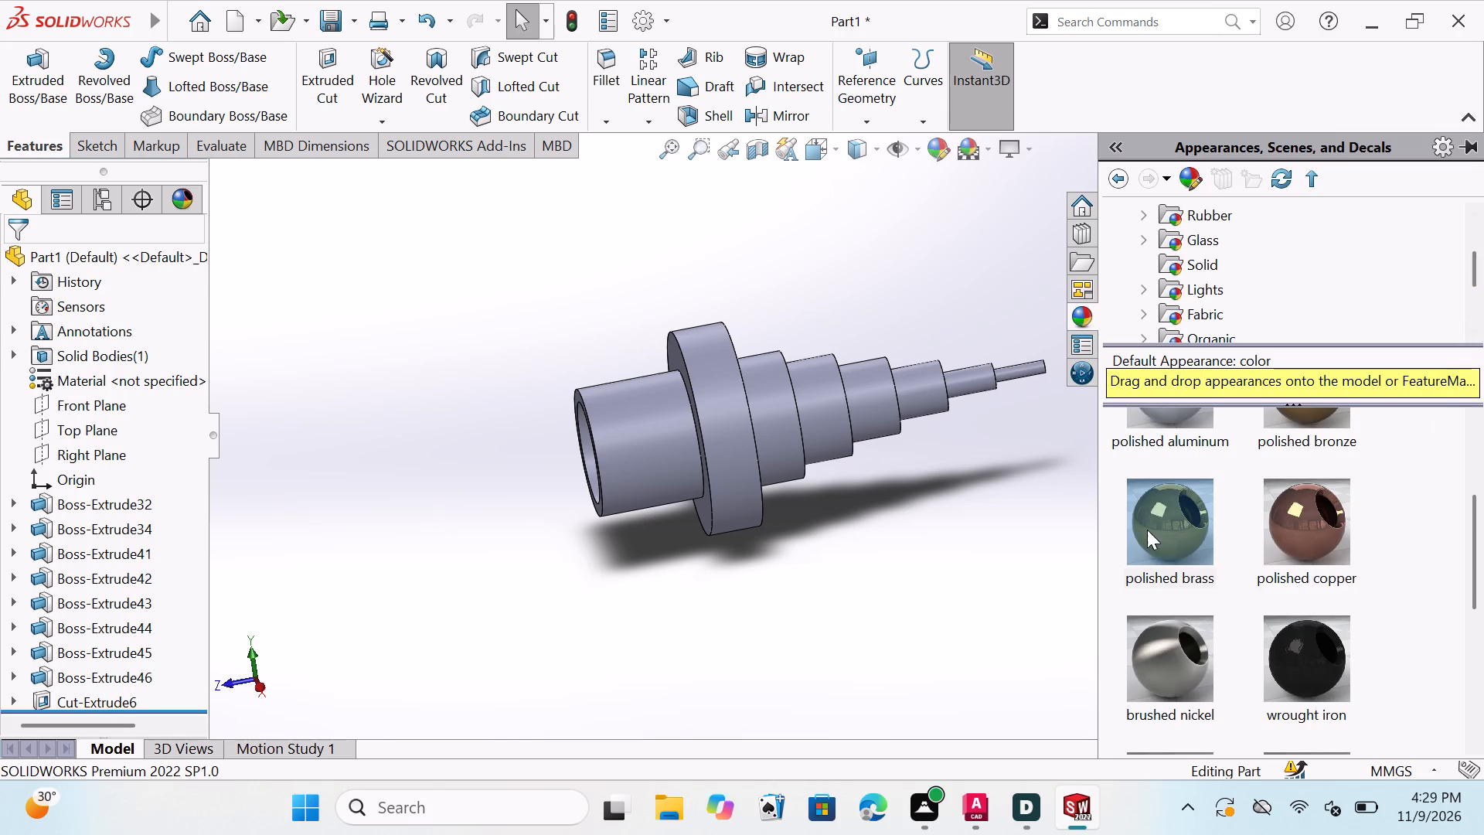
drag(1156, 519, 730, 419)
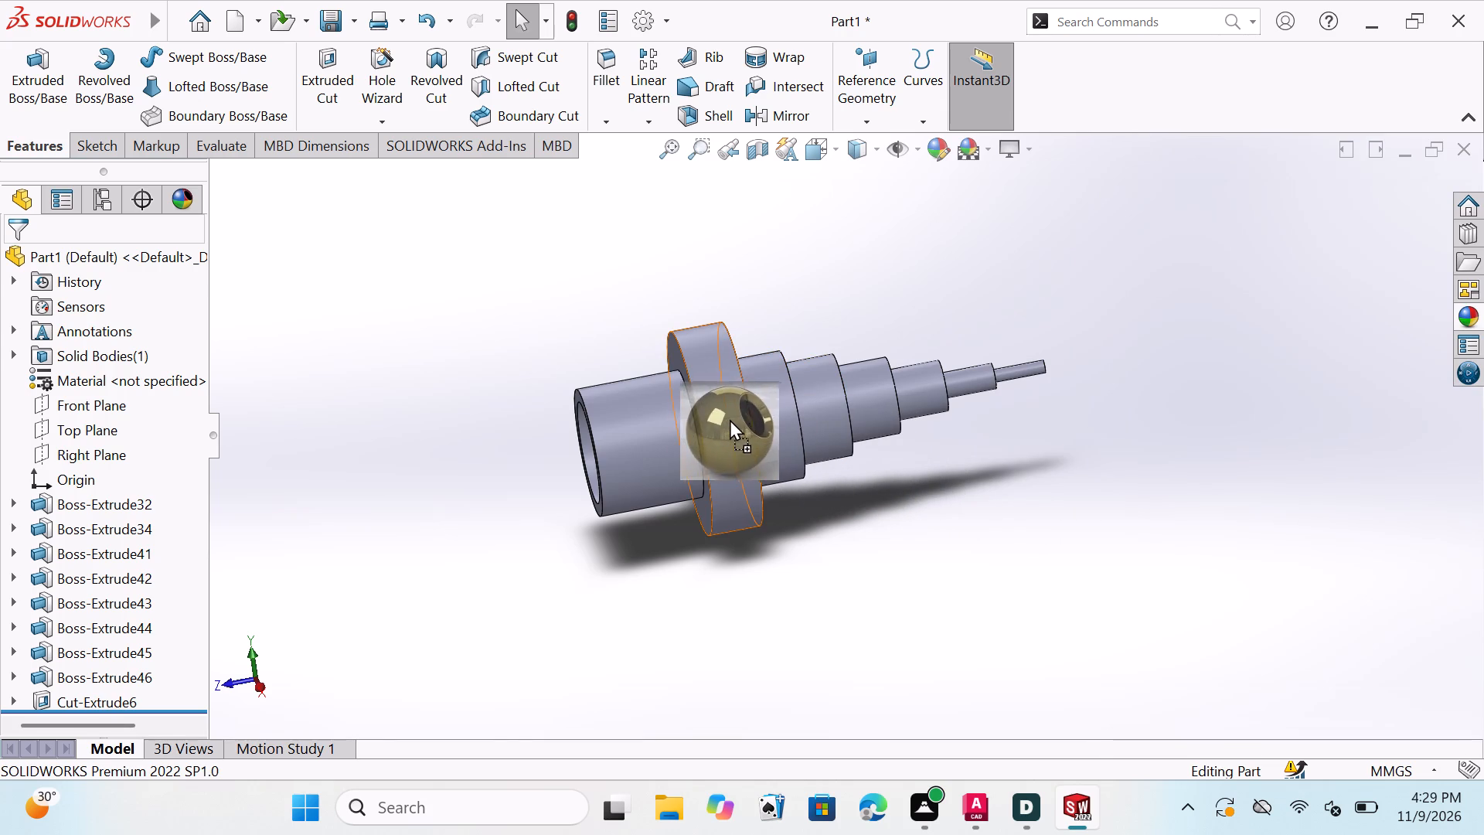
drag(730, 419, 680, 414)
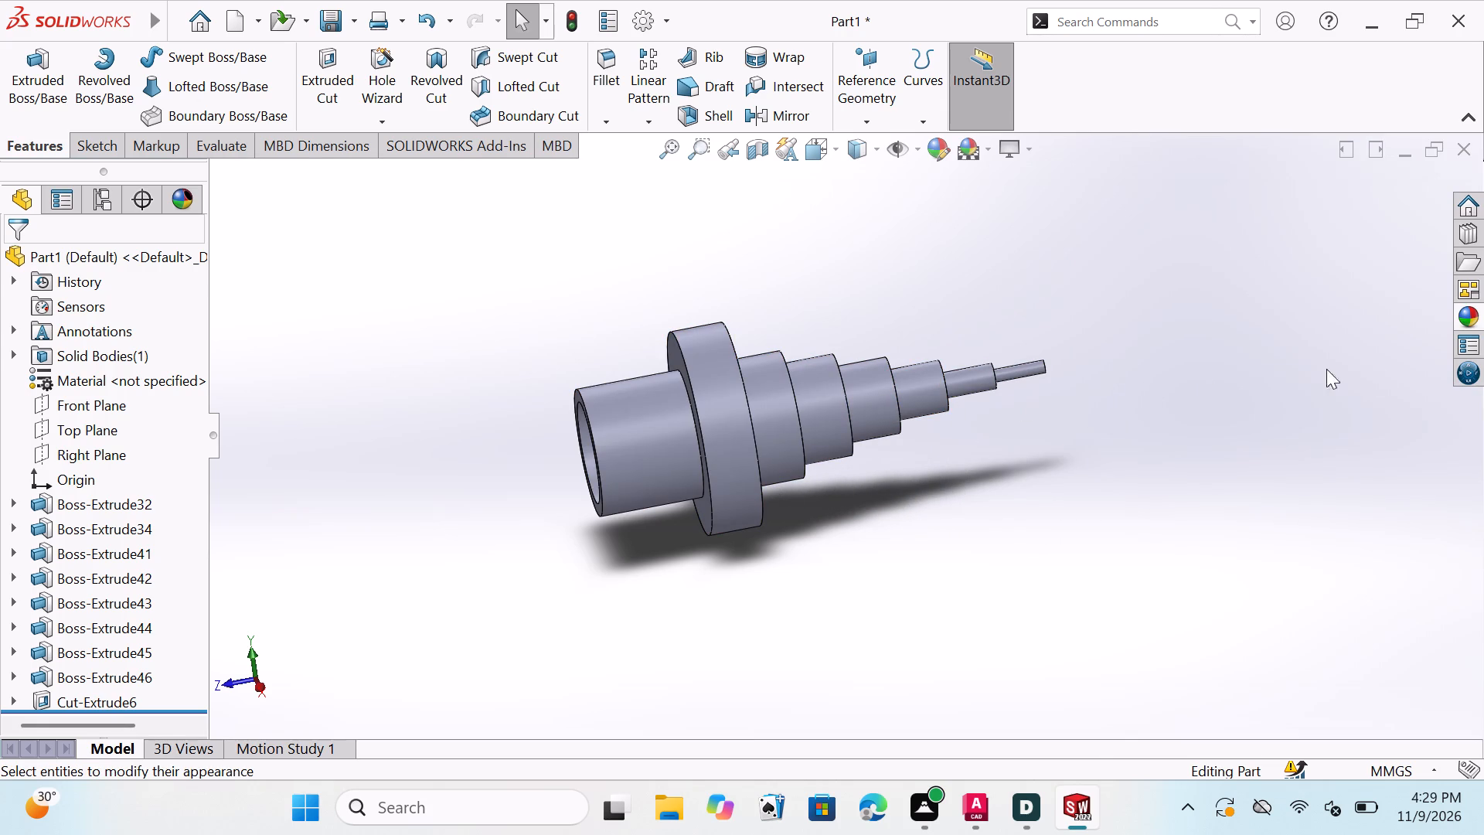
Apply a grey metal appearance to the whole part and clear the selection.
click(1462, 316)
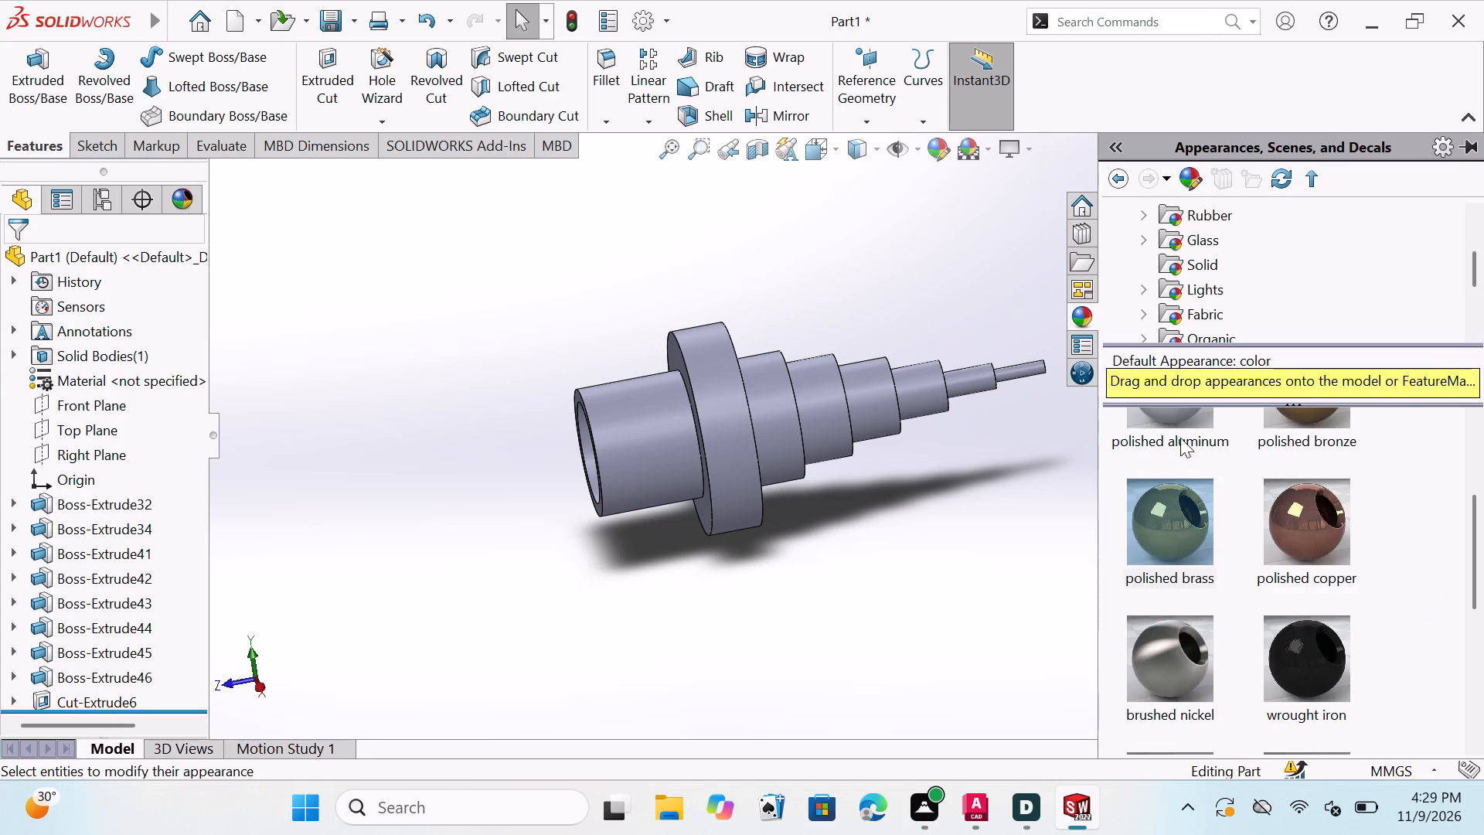
scroll(1169, 432, up, 1)
drag(1173, 463, 729, 411)
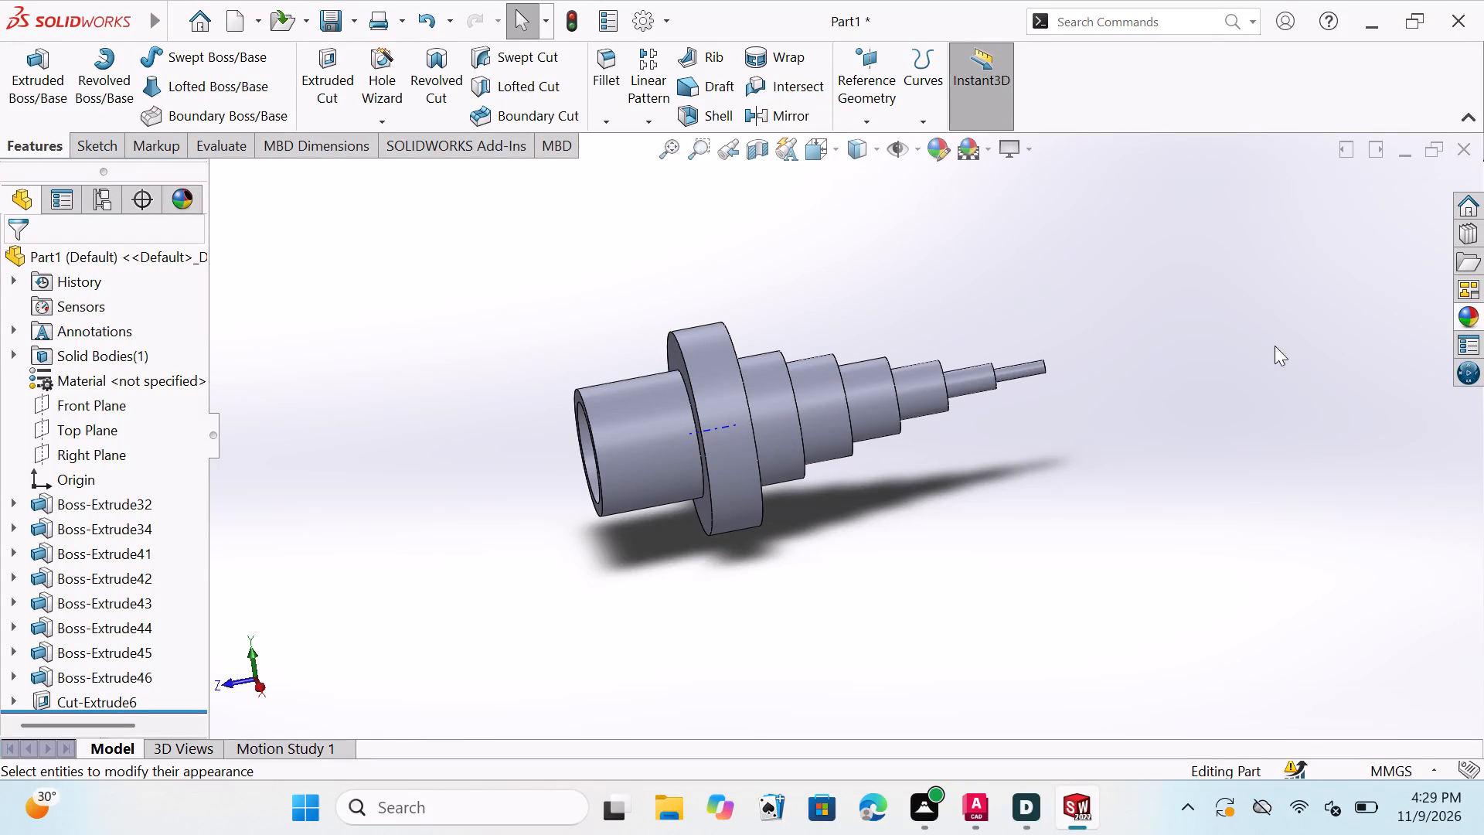
double_click(1475, 315)
drag(1176, 460, 877, 434)
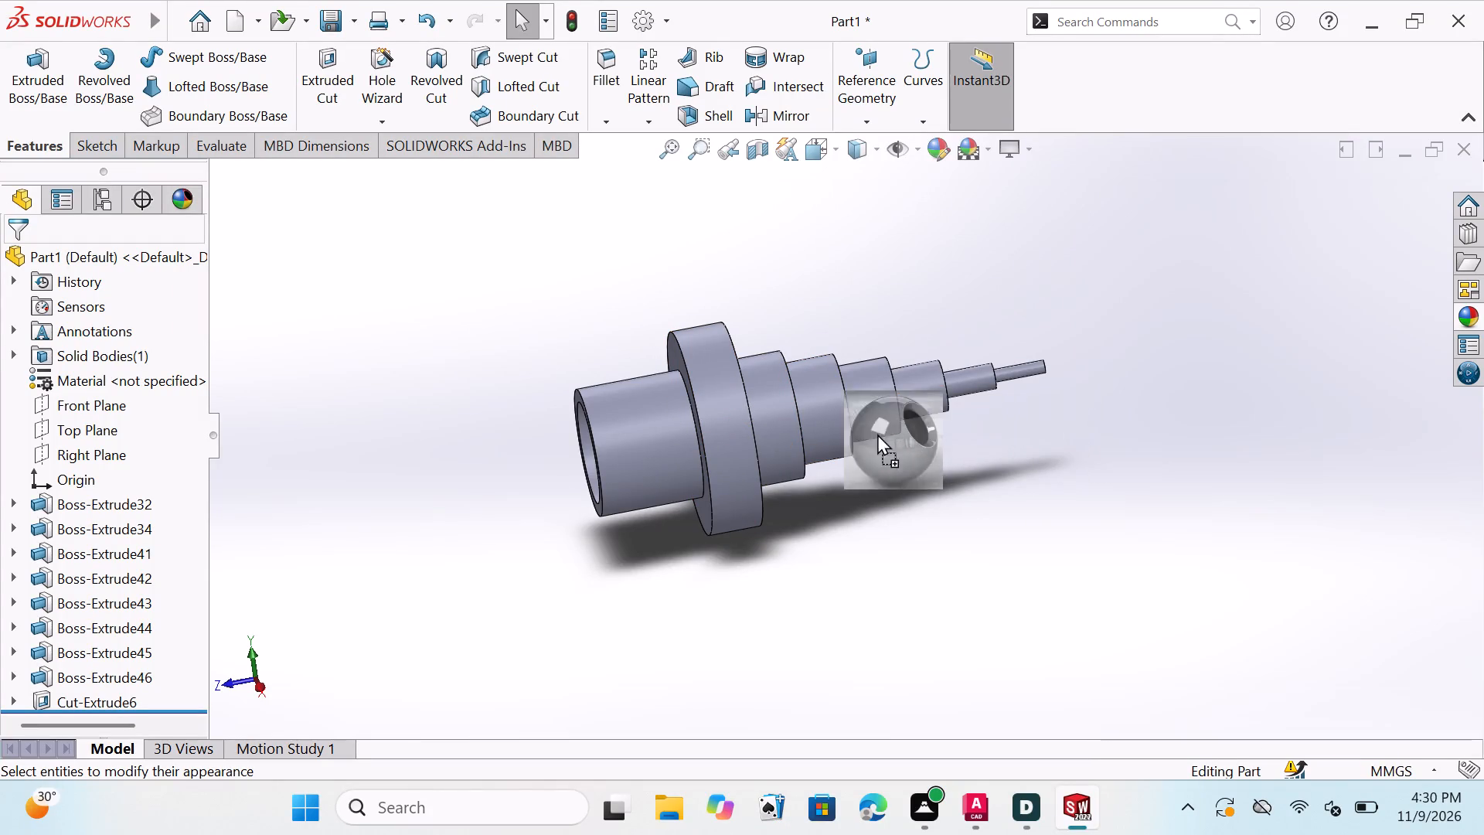
drag(877, 434, 708, 401)
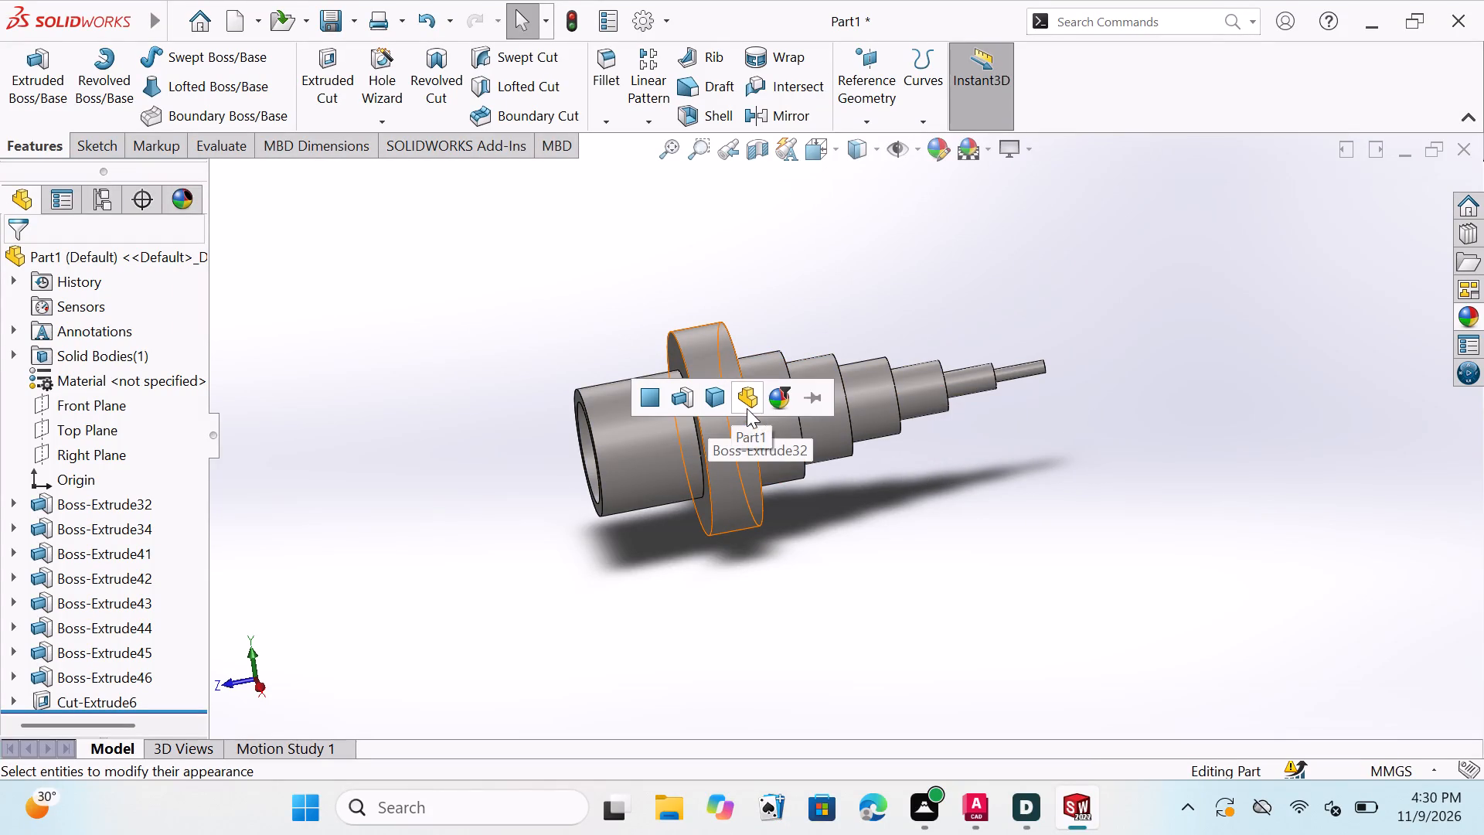
double_click(778, 402)
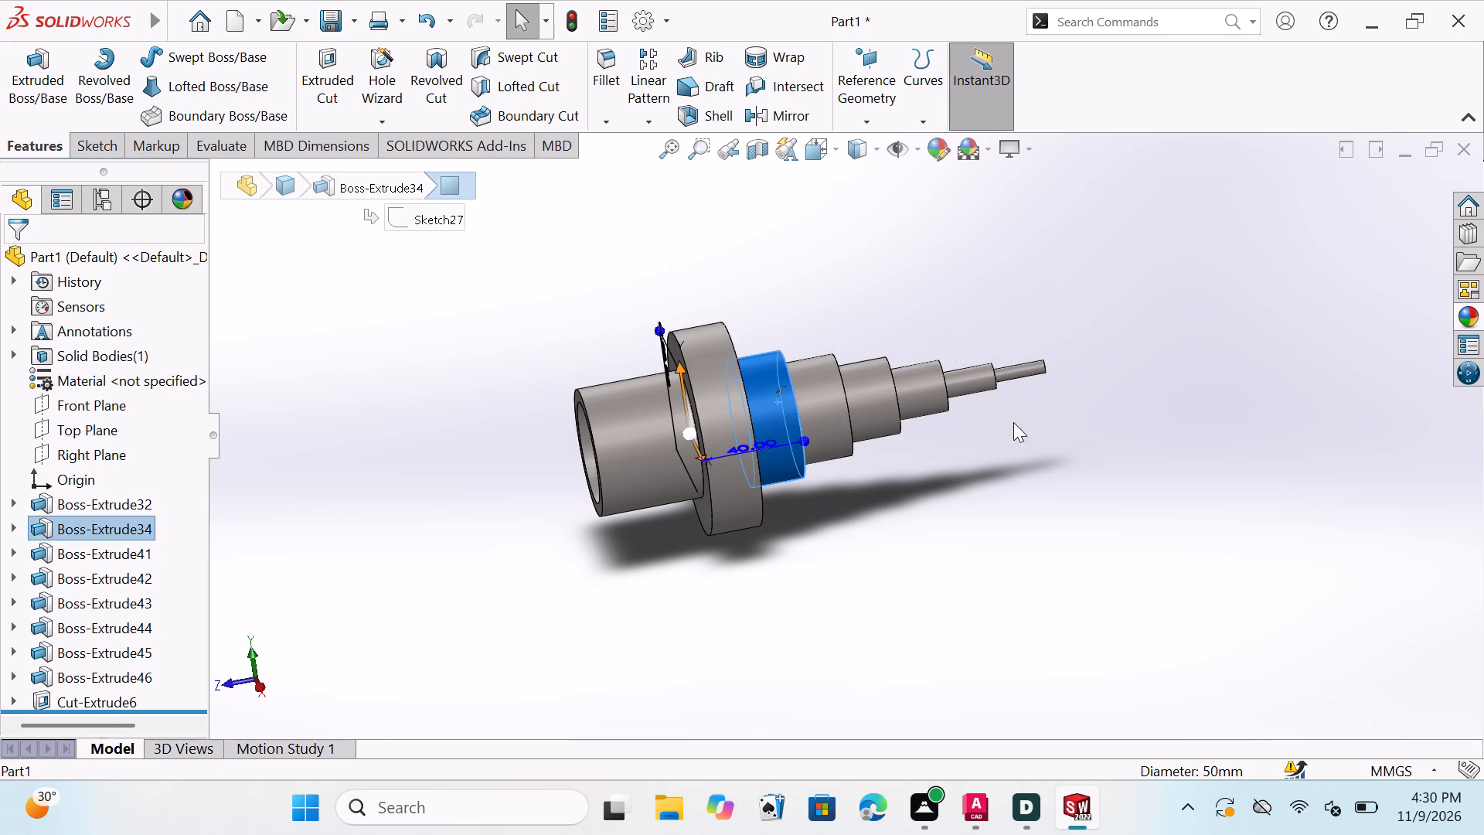
scroll(1003, 383, up, 2)
scroll(960, 425, down, 2)
key(Escape)
key(Escape)
key(Escape)
key(Escape)
key(Escape)
key(Escape)
key(Escape)
key(Escape)
key(Escape)
key(Escape)
key(Escape)
key(Escape)
key(Escape)
key(Escape)
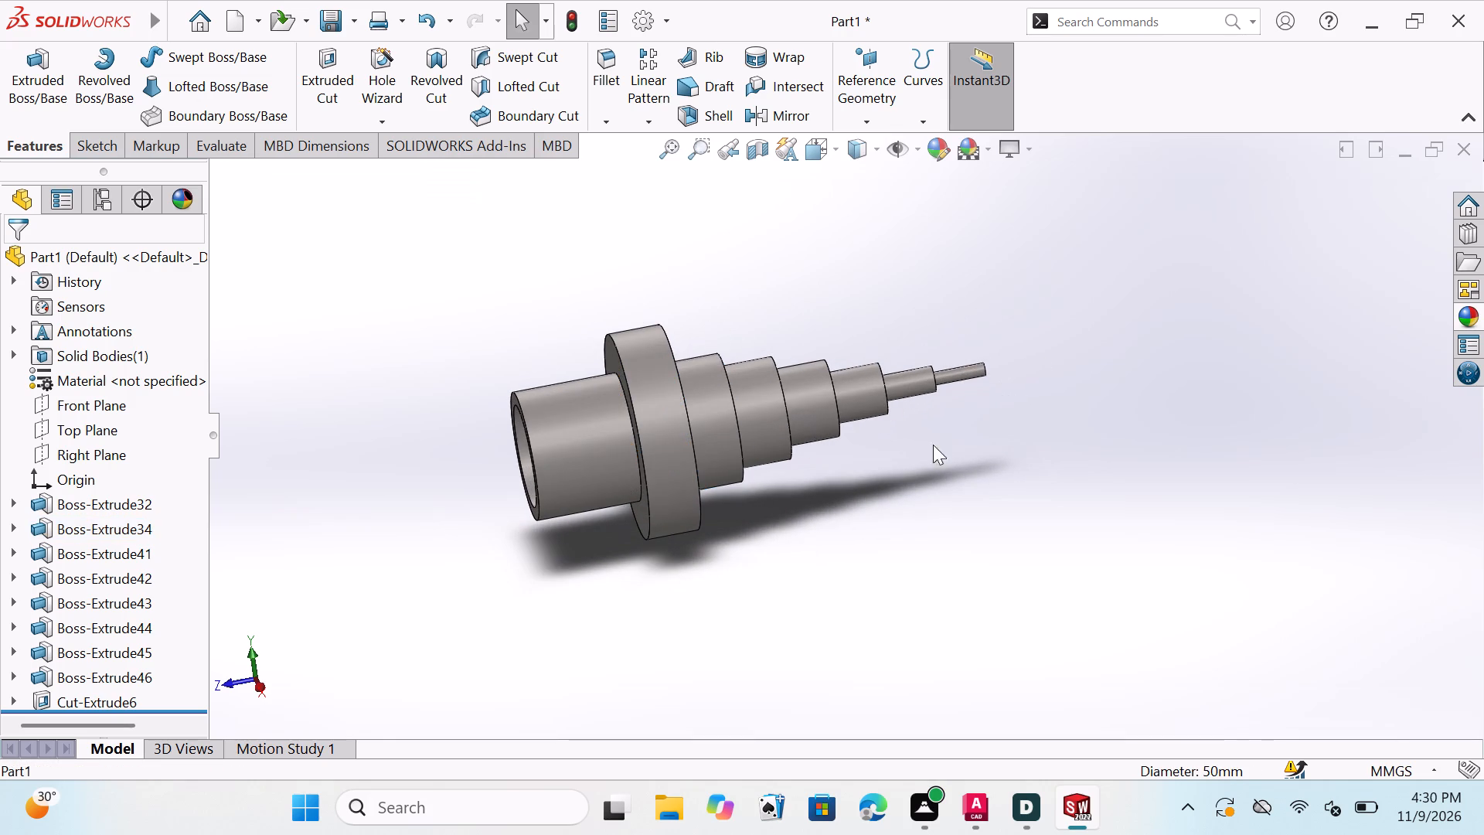
Inspect the finished grey stepped shaft and its front bore from several angles and distances.
middle_drag(836, 456, 1003, 464)
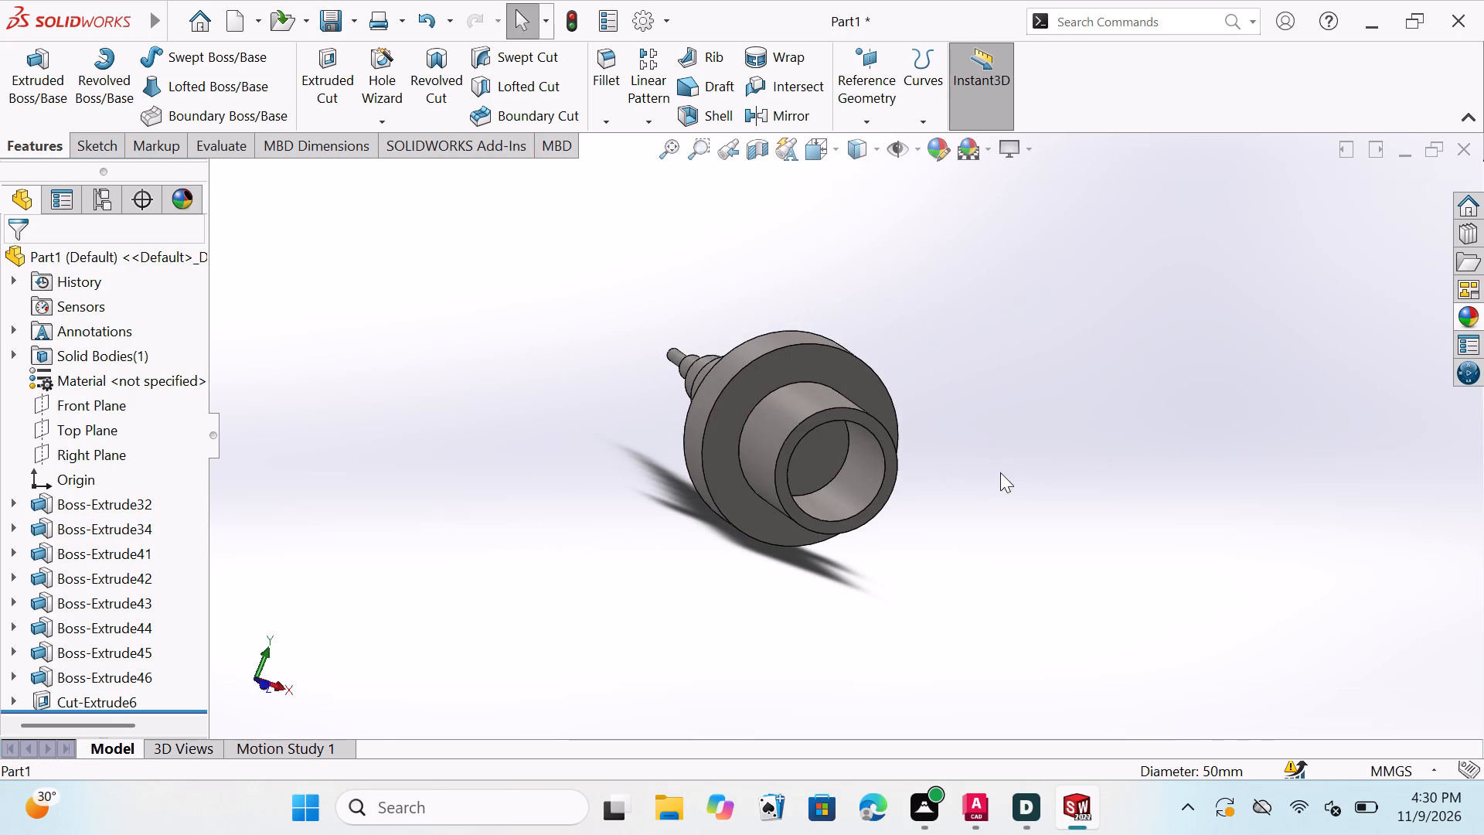
middle_drag(1000, 472, 848, 466)
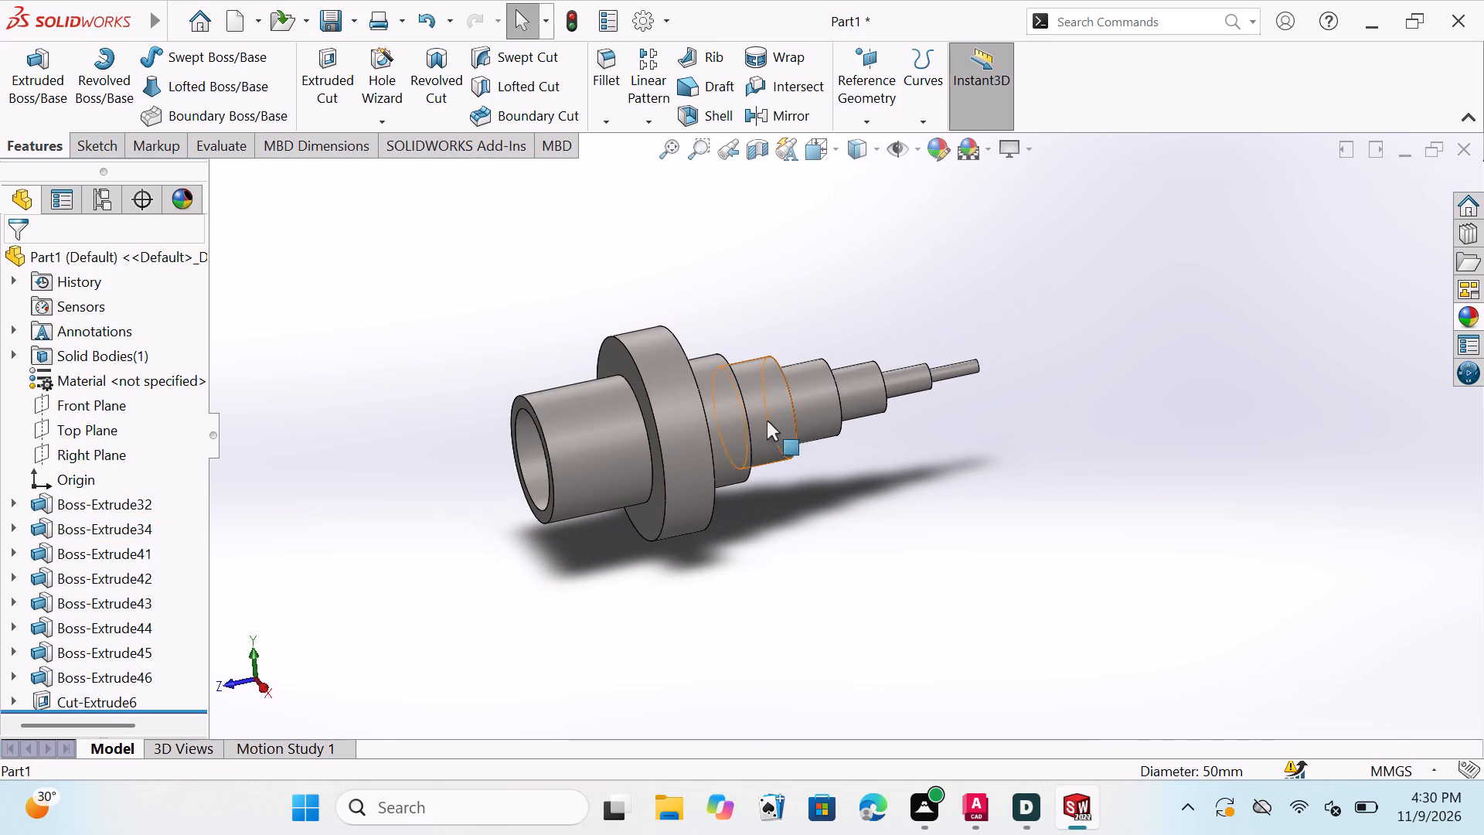
scroll(690, 393, down, 6)
scroll(727, 467, down, 2)
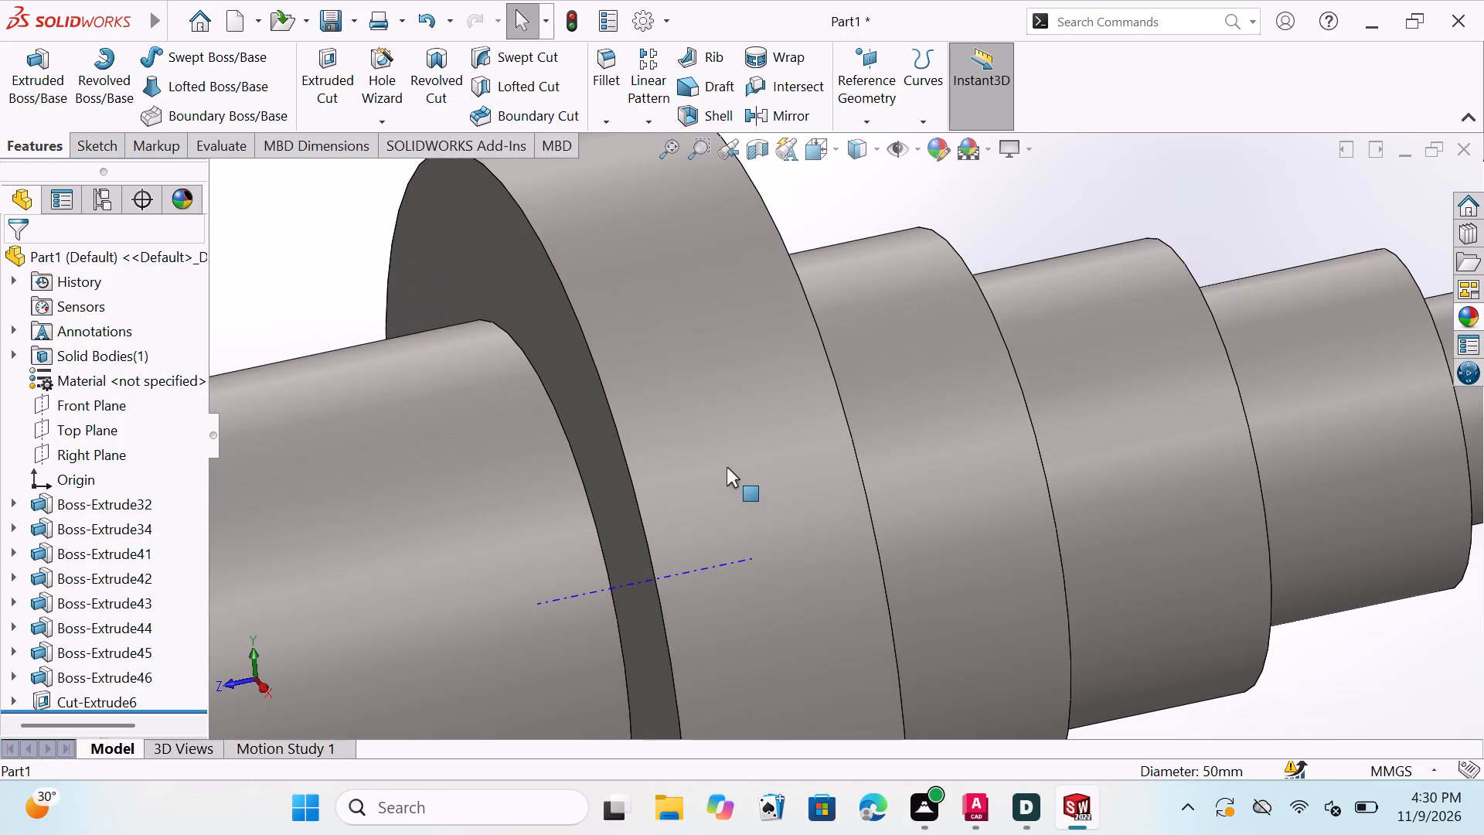
scroll(814, 523, up, 6)
scroll(869, 571, up, 1)
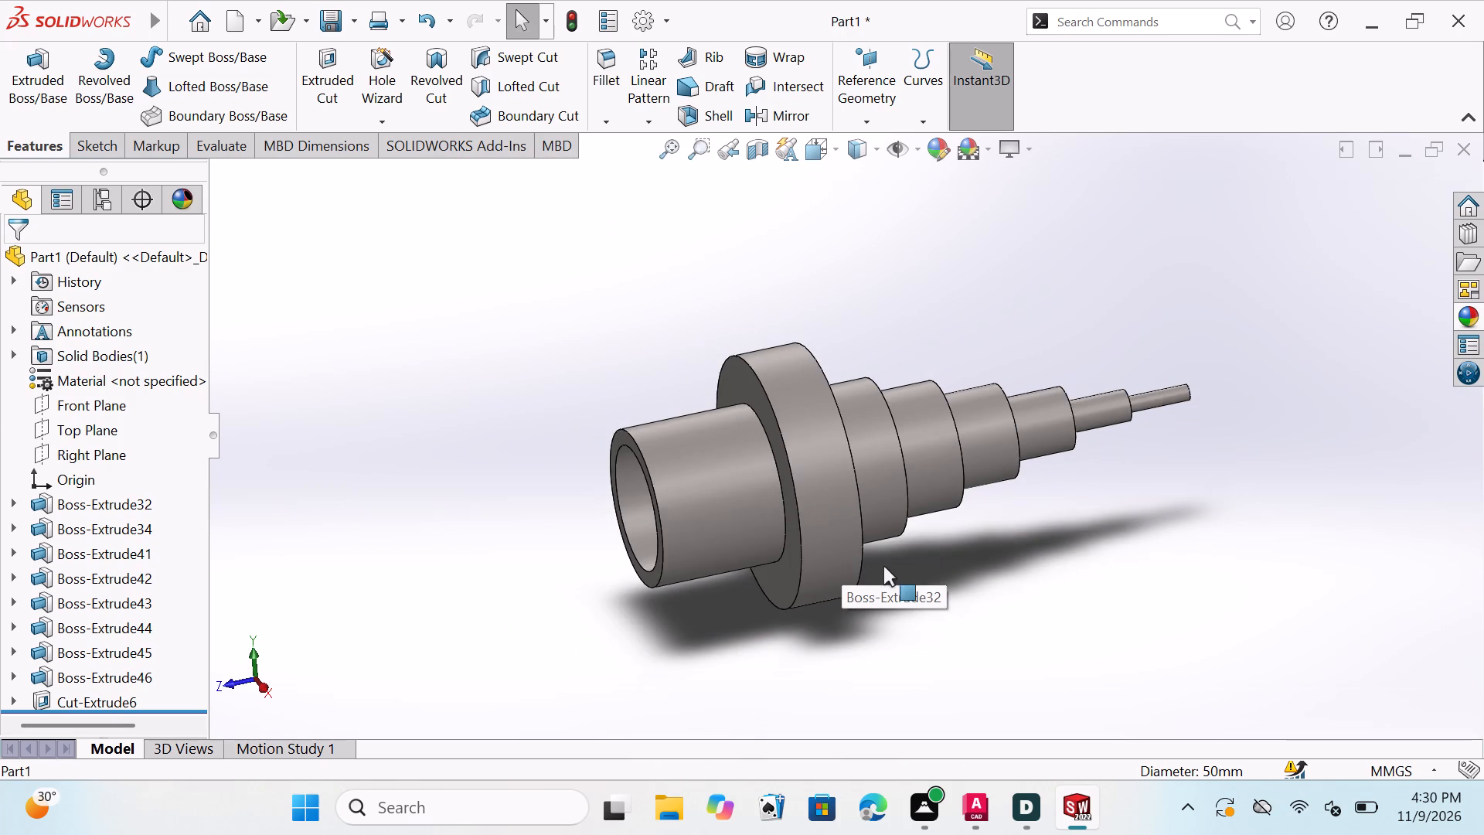
scroll(886, 564, up, 2)
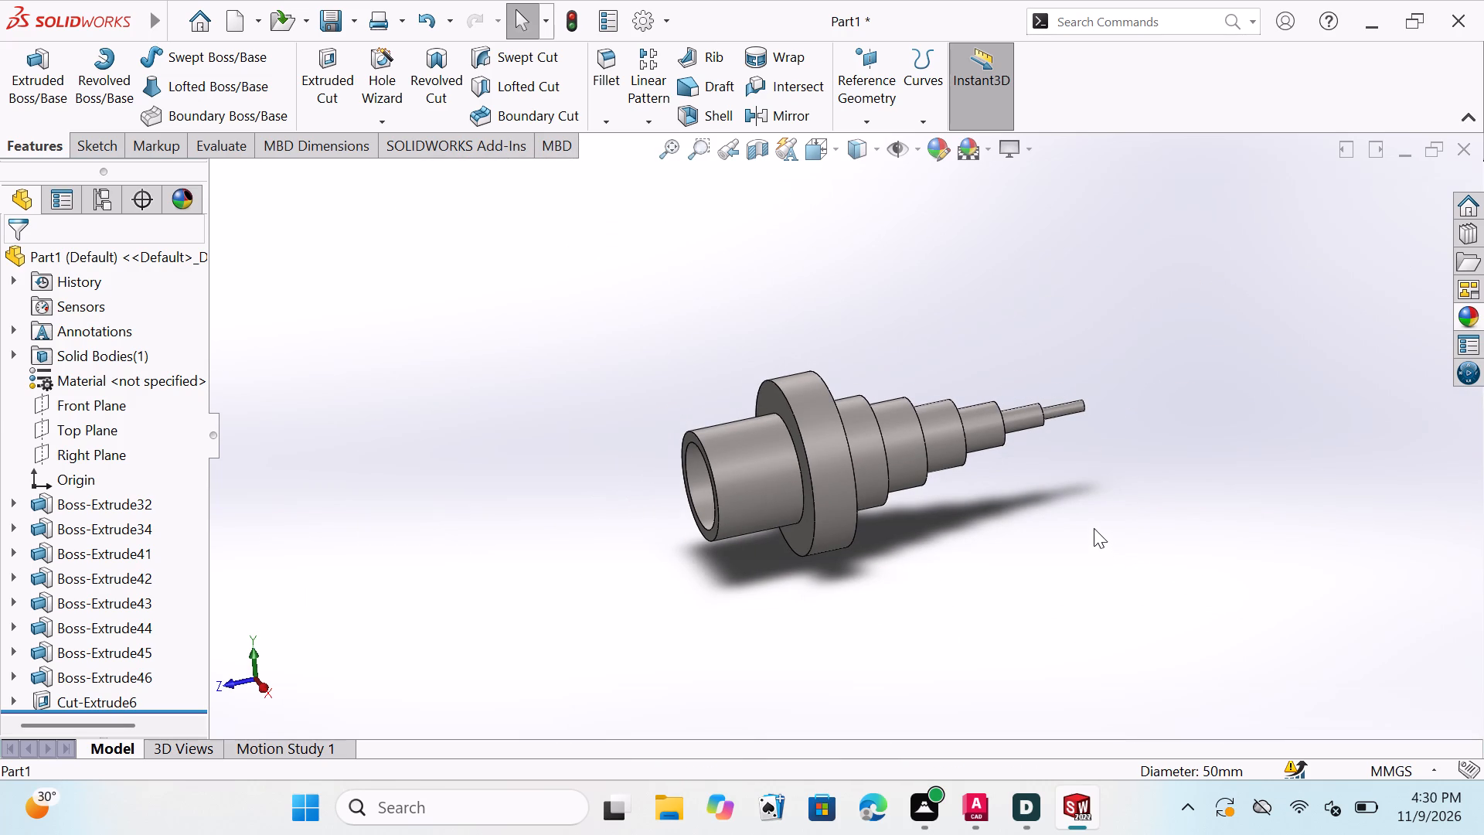
middle_drag(1058, 539, 1173, 437)
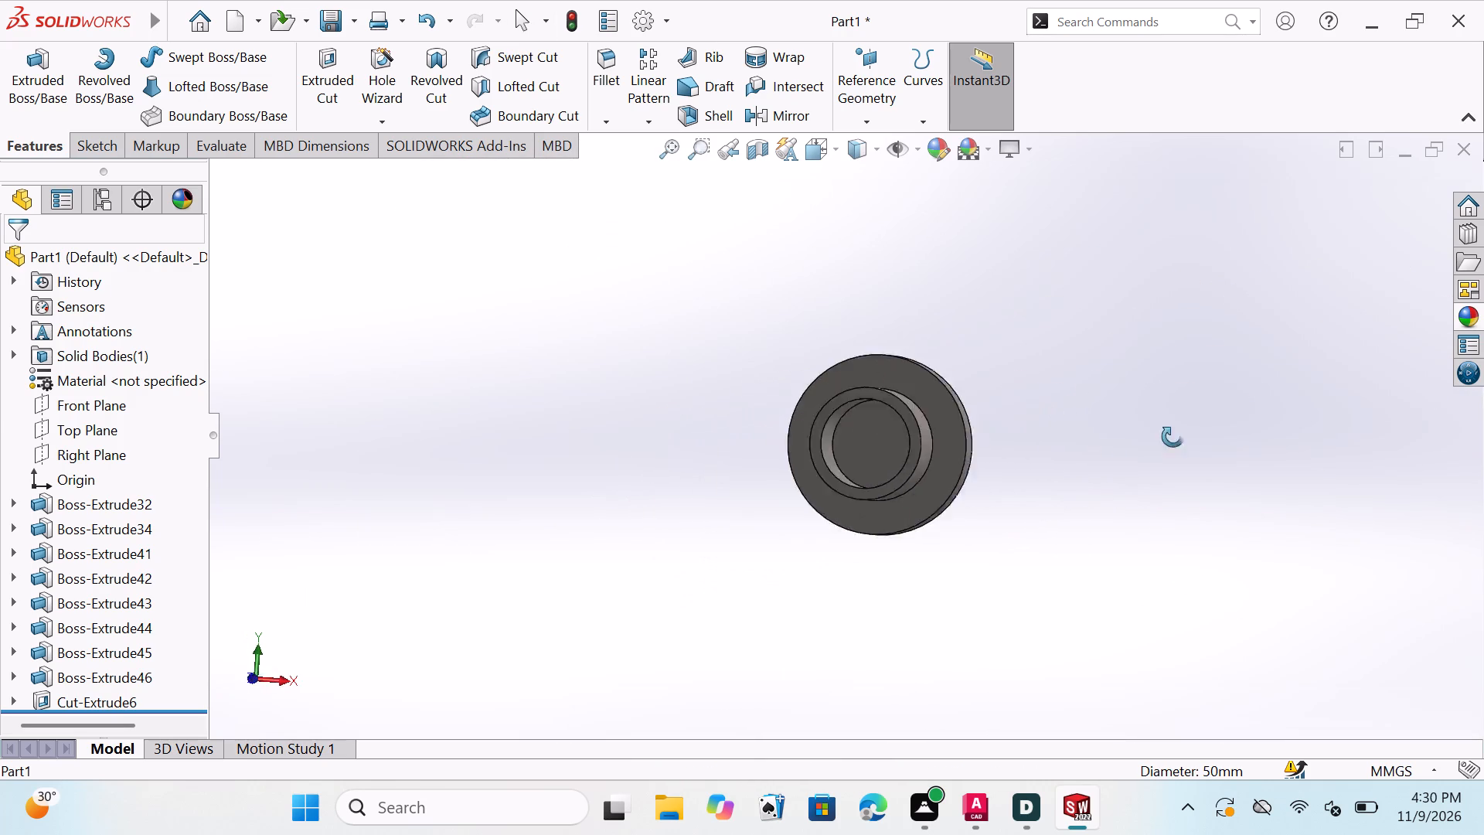
middle_drag(1173, 437, 1196, 423)
middle_drag(1117, 482, 1021, 544)
middle_click(965, 576)
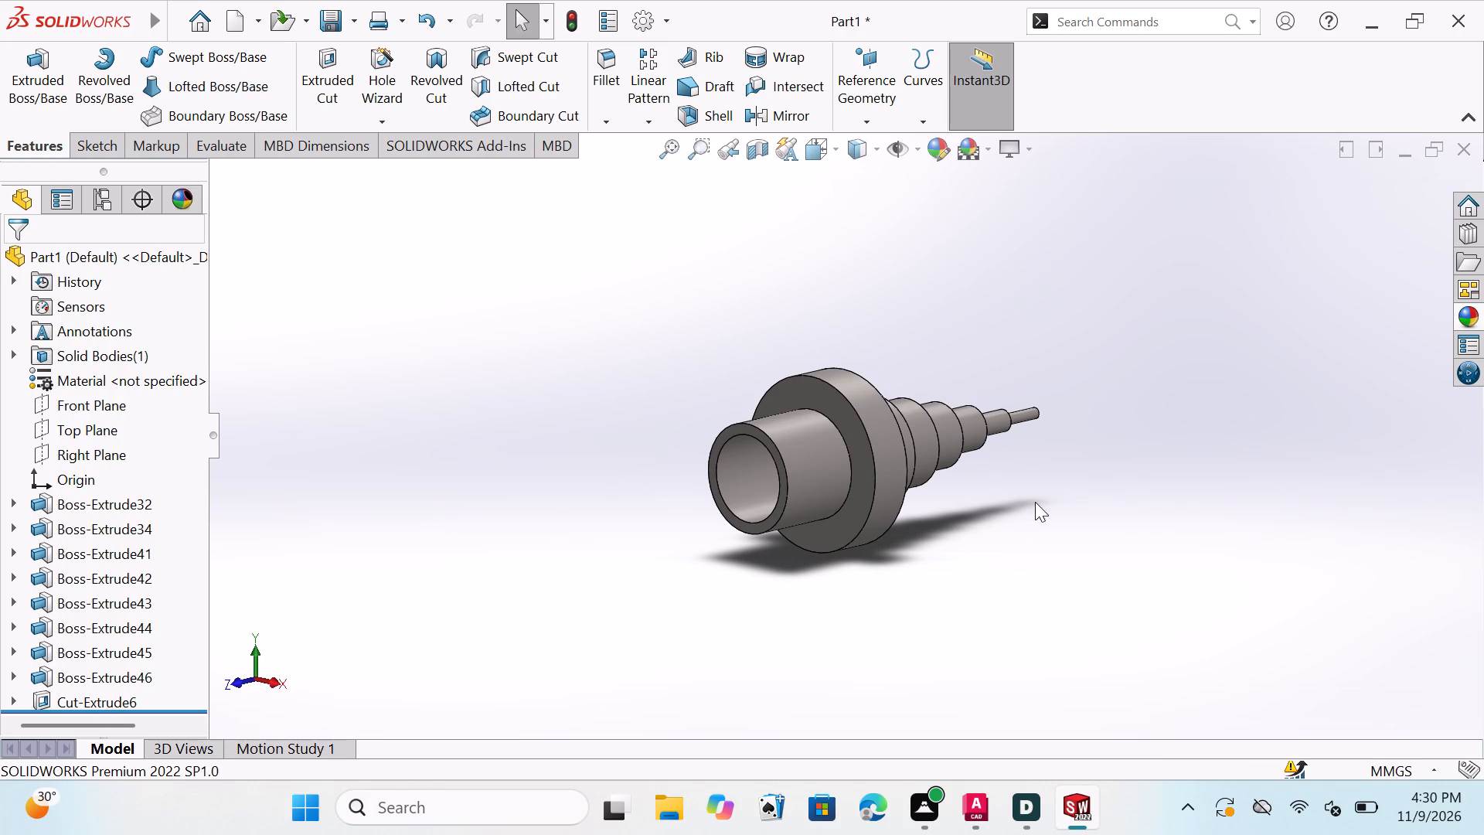
middle_drag(1026, 479, 962, 533)
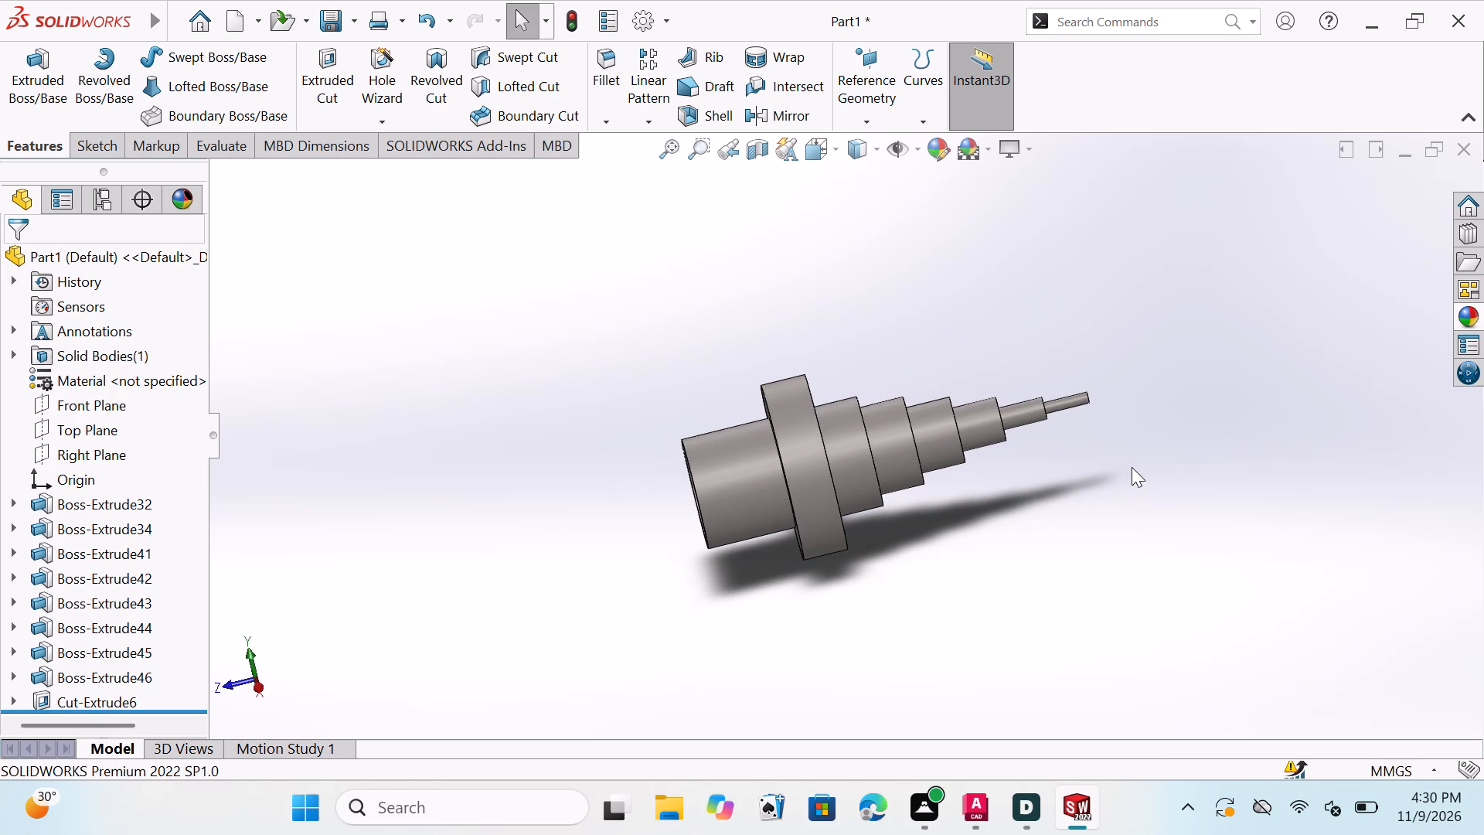
key(Escape)
key(Escape)
key(Escape)
key(Escape)
key(Escape)
key(Escape)
key(Escape)
scroll(1033, 441, up, 1)
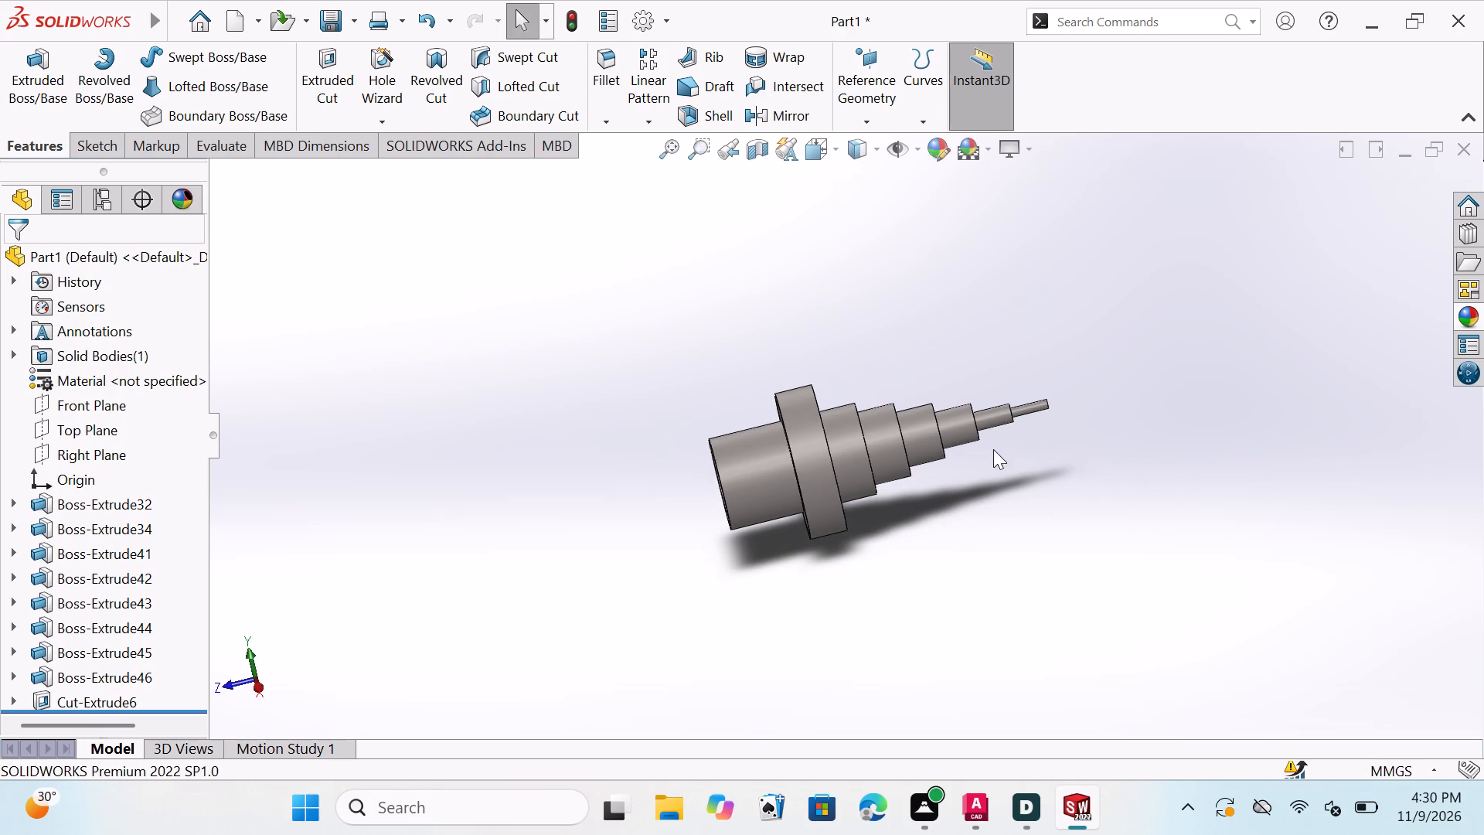
scroll(936, 458, down, 1)
middle_drag(984, 452, 1016, 441)
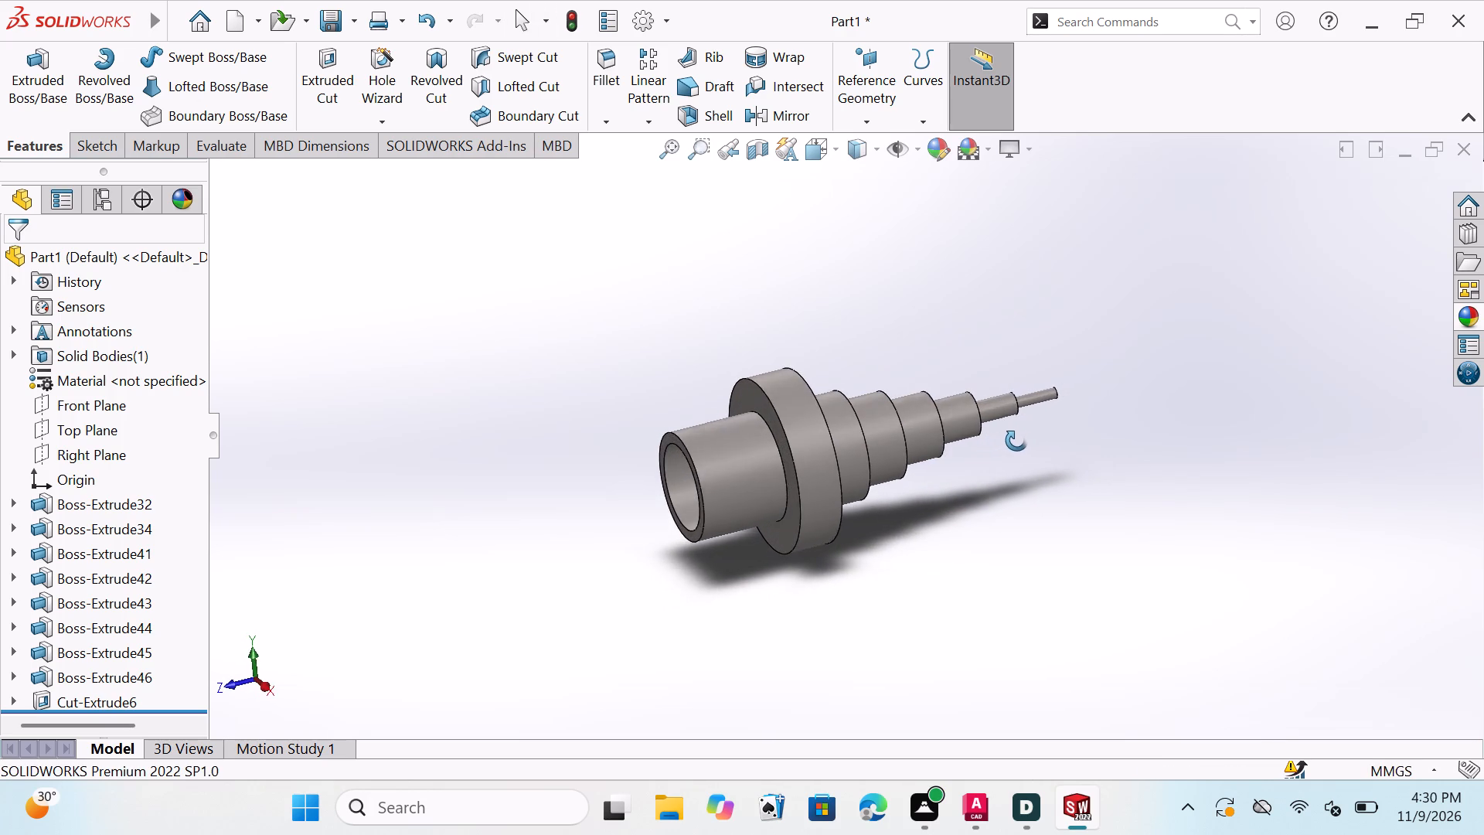
middle_drag(1016, 441, 1028, 435)
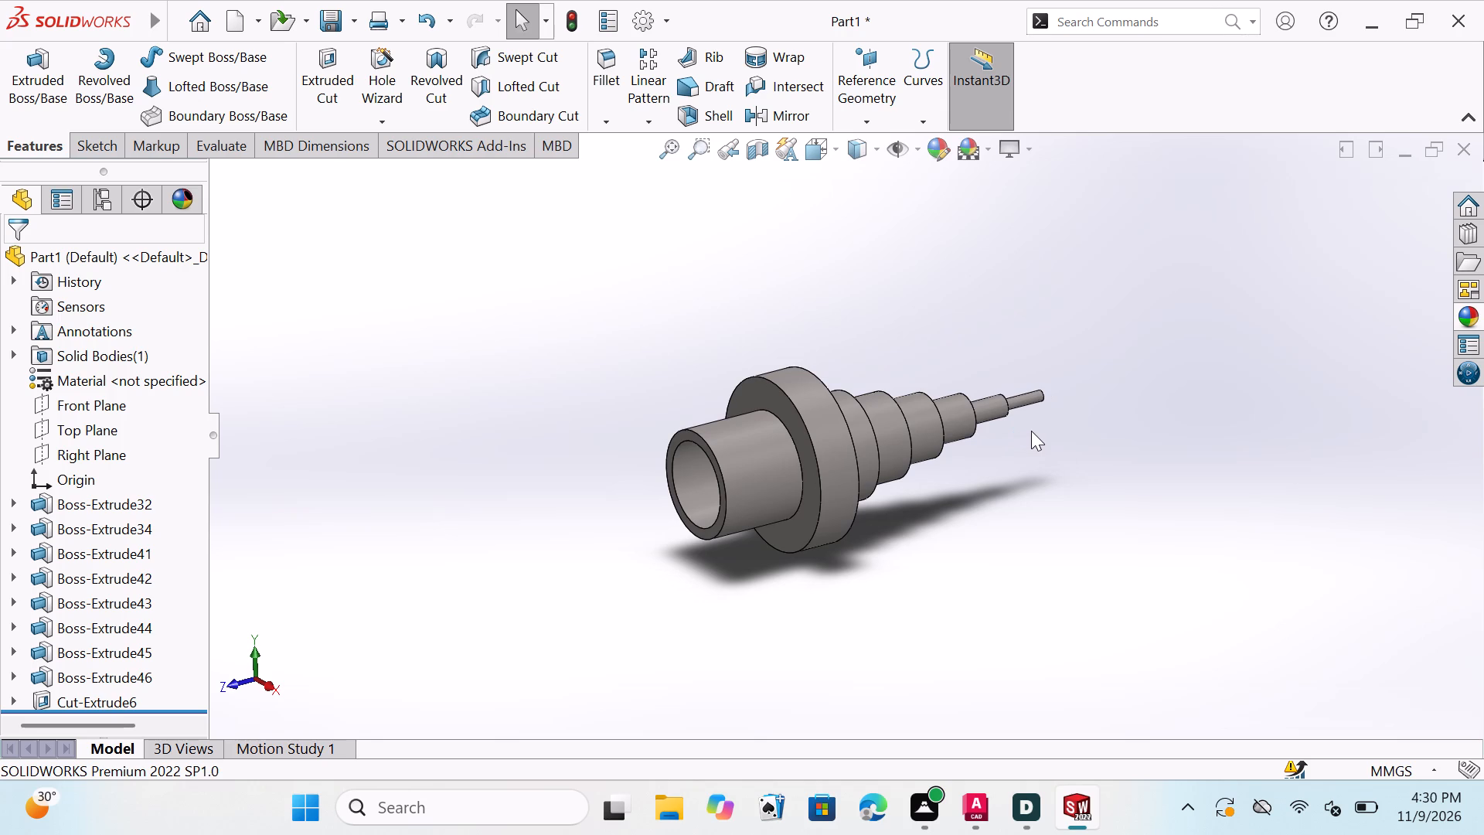
key(Escape)
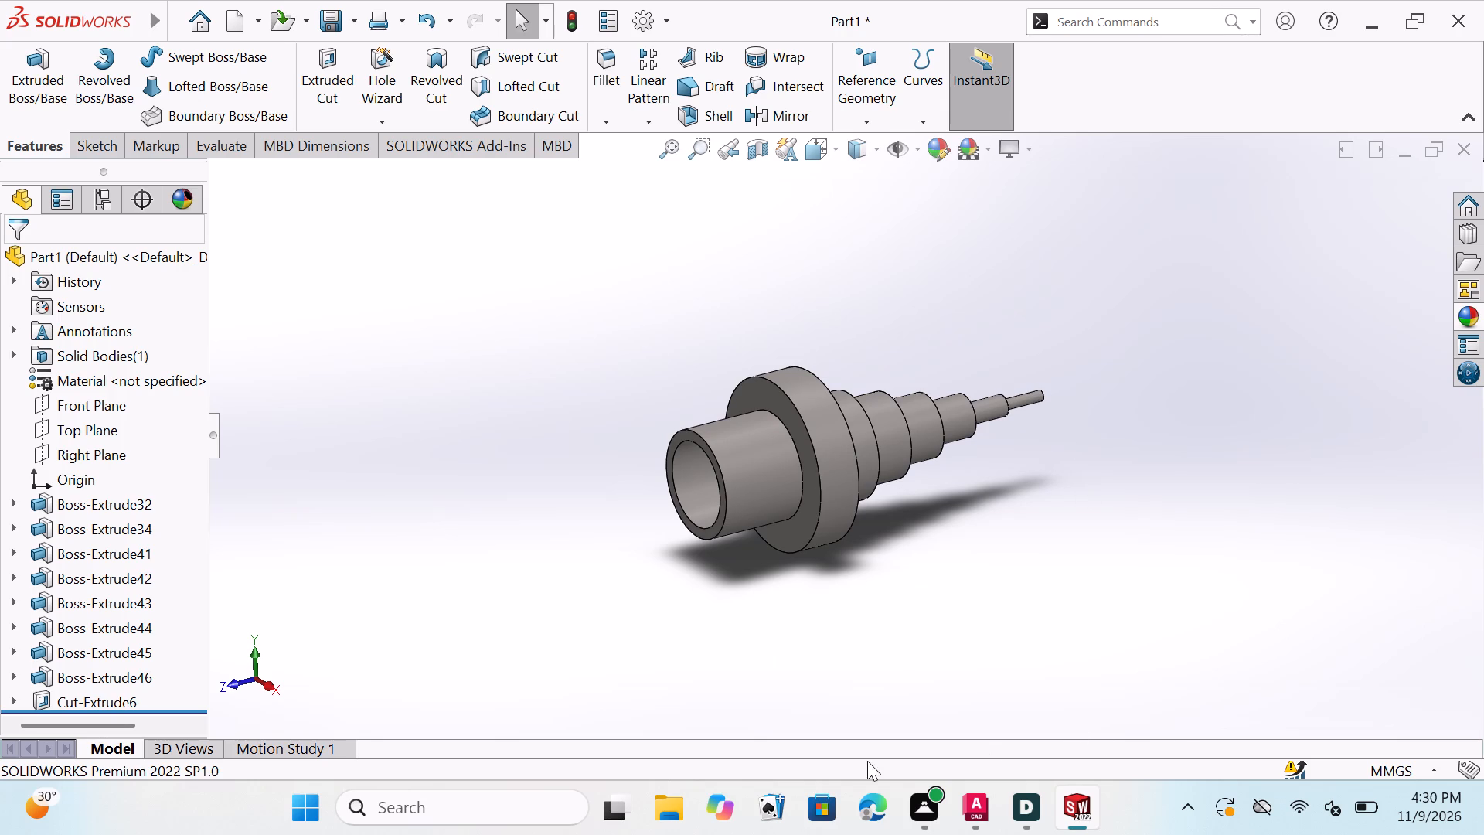
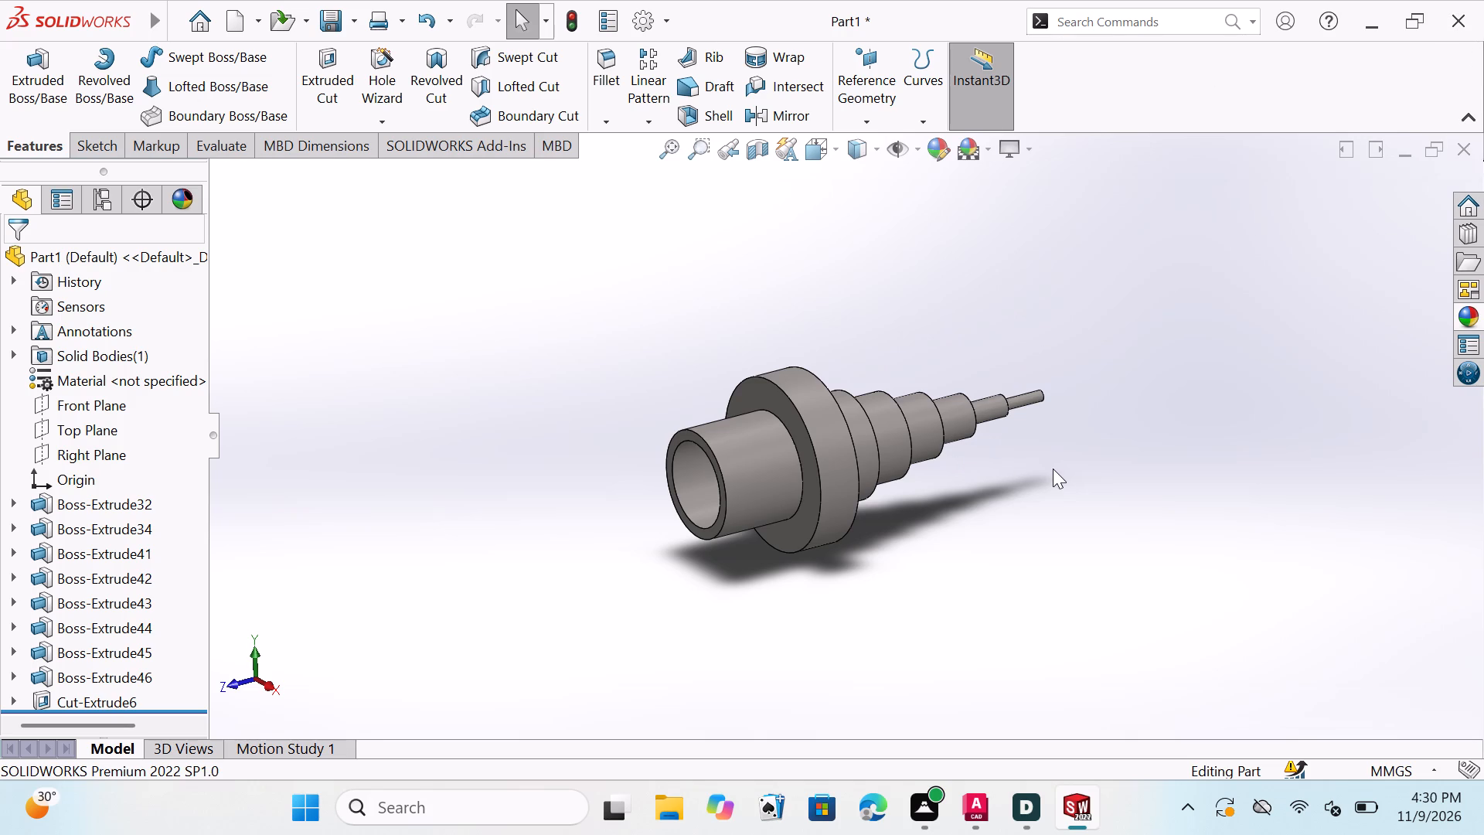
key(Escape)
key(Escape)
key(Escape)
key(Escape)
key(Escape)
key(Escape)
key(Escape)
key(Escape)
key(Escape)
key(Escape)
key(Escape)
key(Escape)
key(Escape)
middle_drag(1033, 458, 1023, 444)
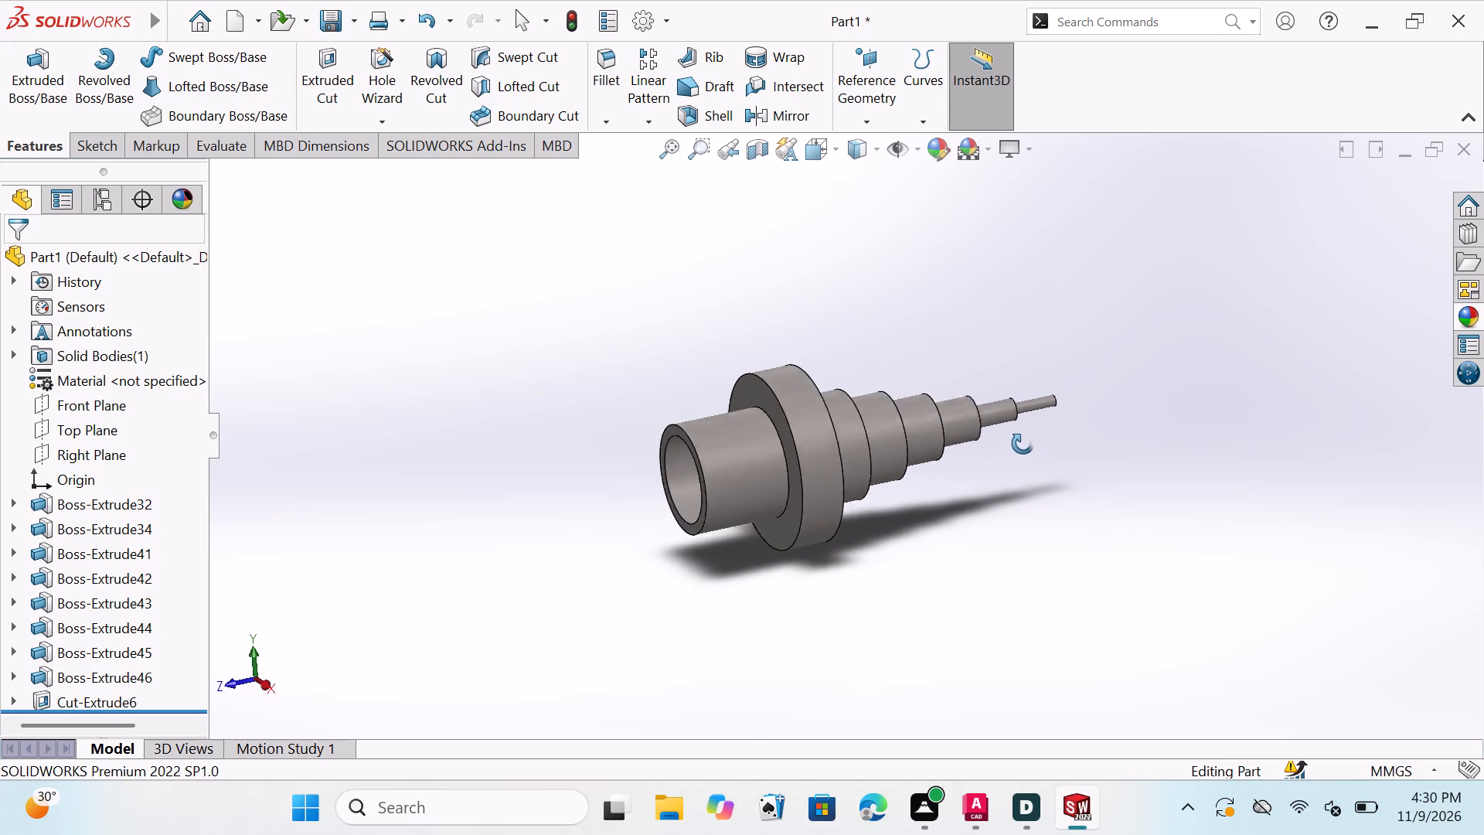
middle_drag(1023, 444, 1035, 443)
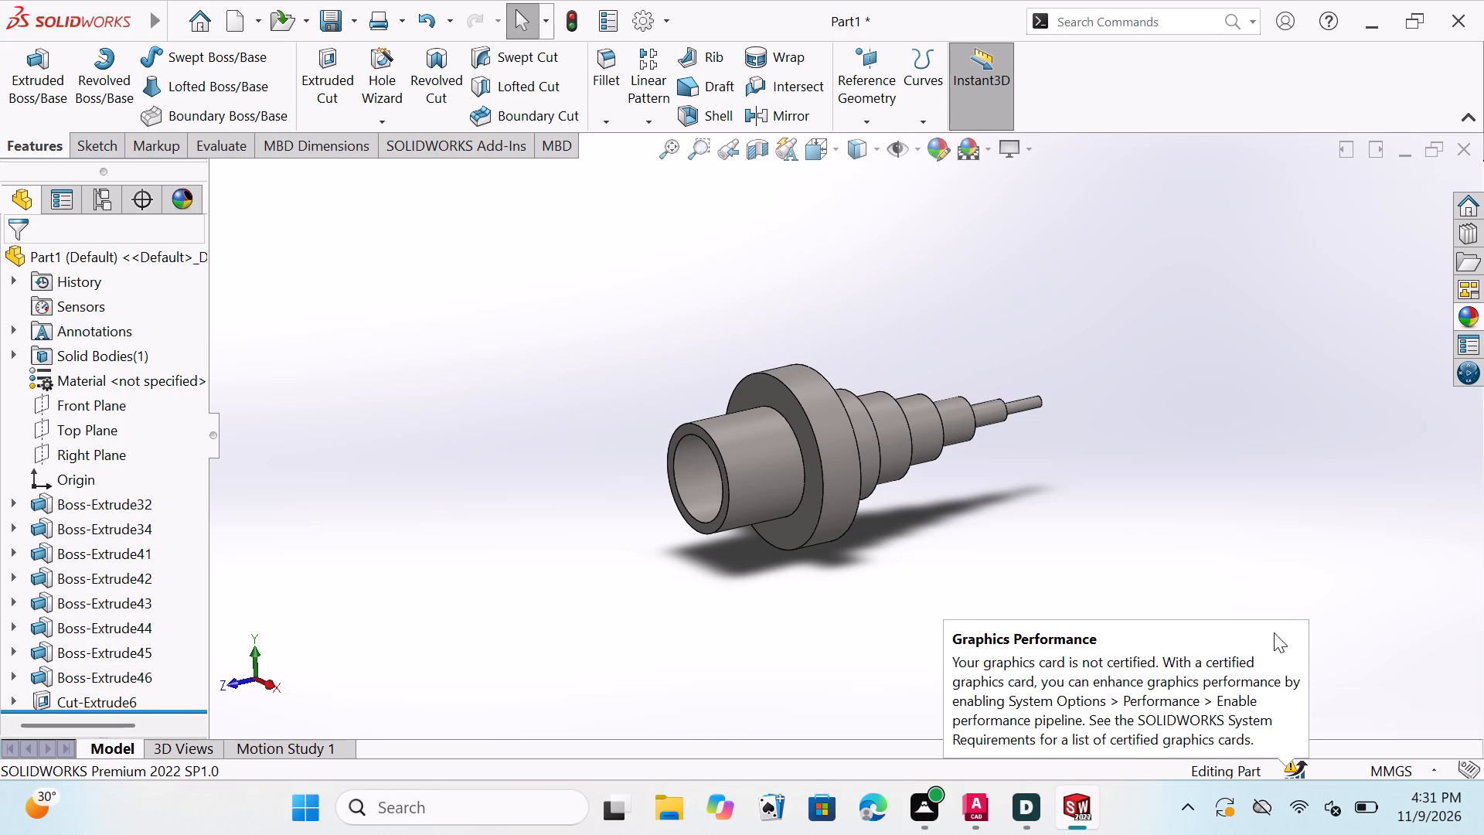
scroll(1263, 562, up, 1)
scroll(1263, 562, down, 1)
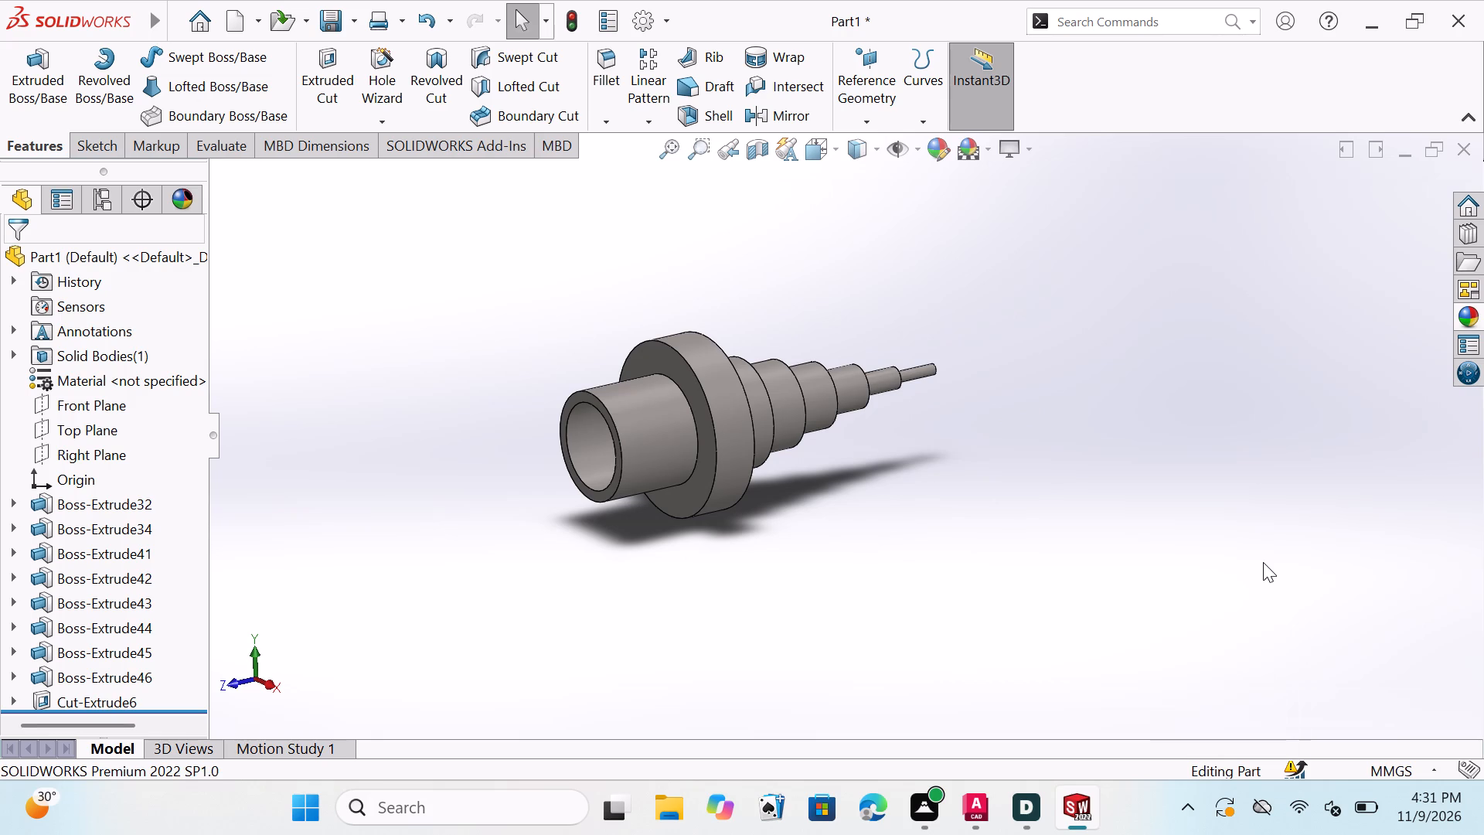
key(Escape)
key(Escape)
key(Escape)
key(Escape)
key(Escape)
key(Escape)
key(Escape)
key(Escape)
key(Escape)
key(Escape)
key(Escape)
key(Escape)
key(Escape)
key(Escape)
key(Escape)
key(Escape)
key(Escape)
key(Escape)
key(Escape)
Examine the finished grey stepped shaft from the bored front end and along its stepped side.
scroll(716, 314, down, 1)
scroll(717, 314, up, 1)
scroll(659, 336, up, 1)
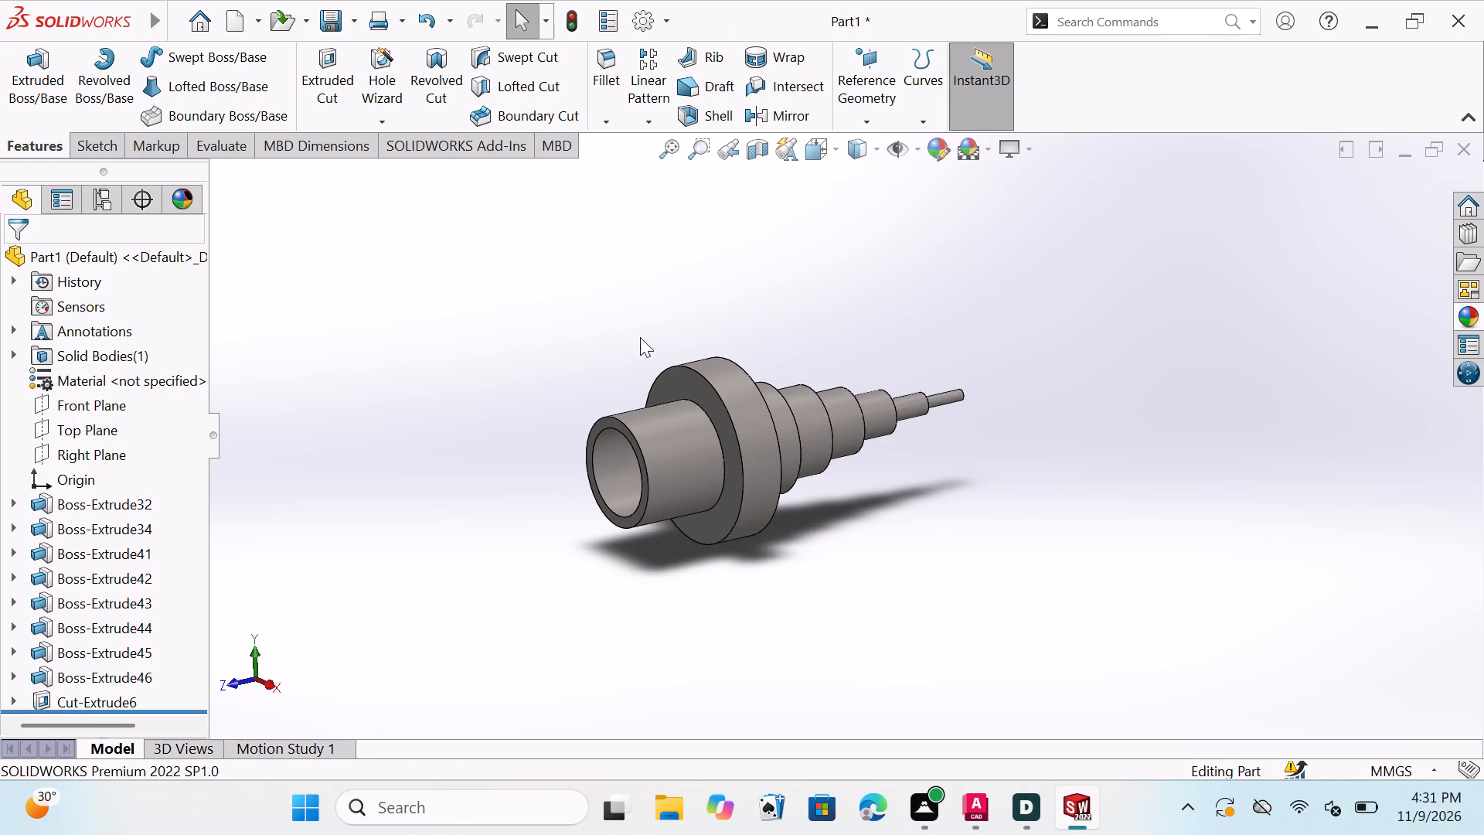
middle_drag(967, 458, 1034, 430)
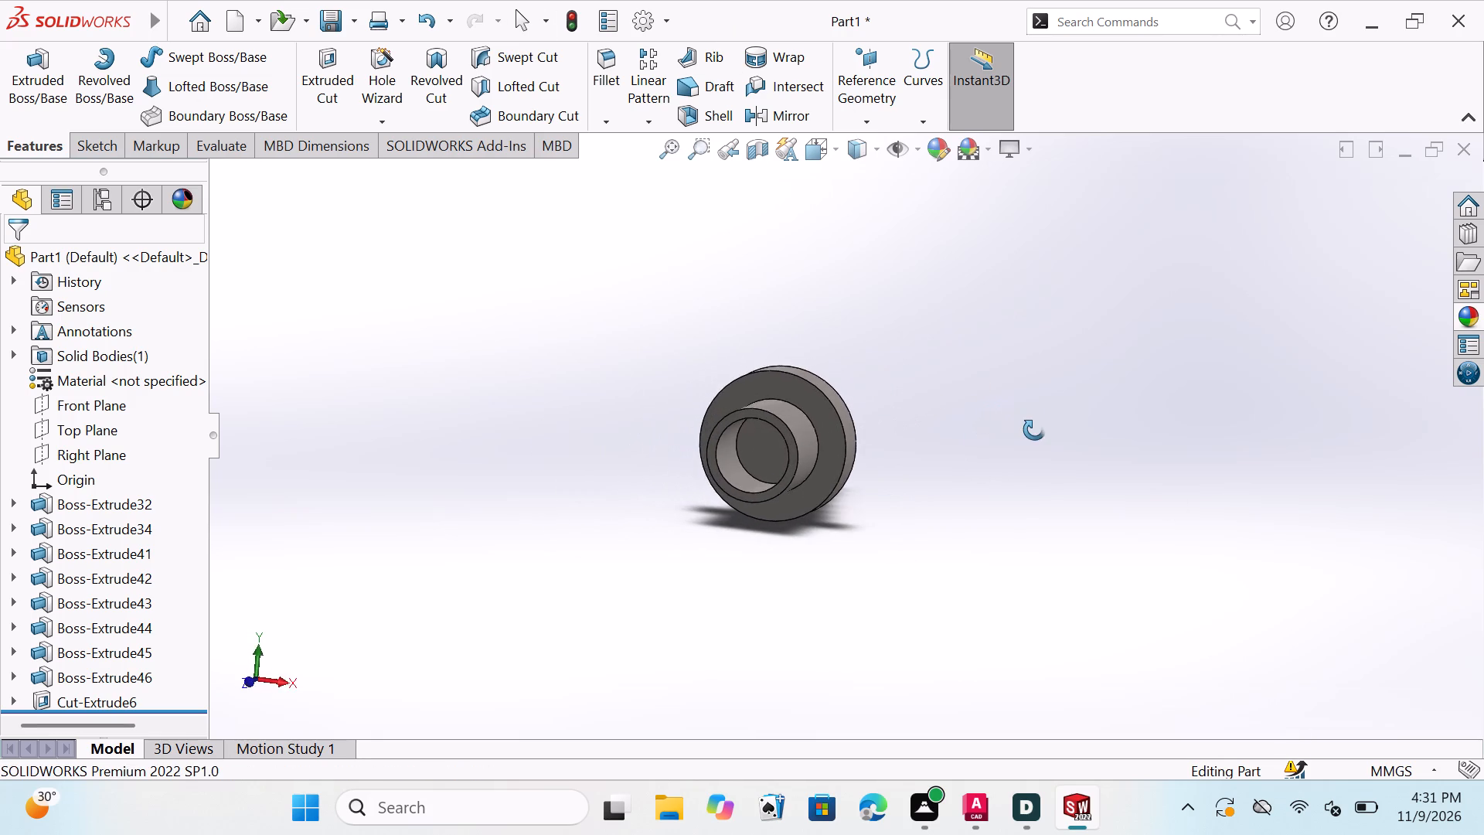
middle_drag(1034, 430, 956, 496)
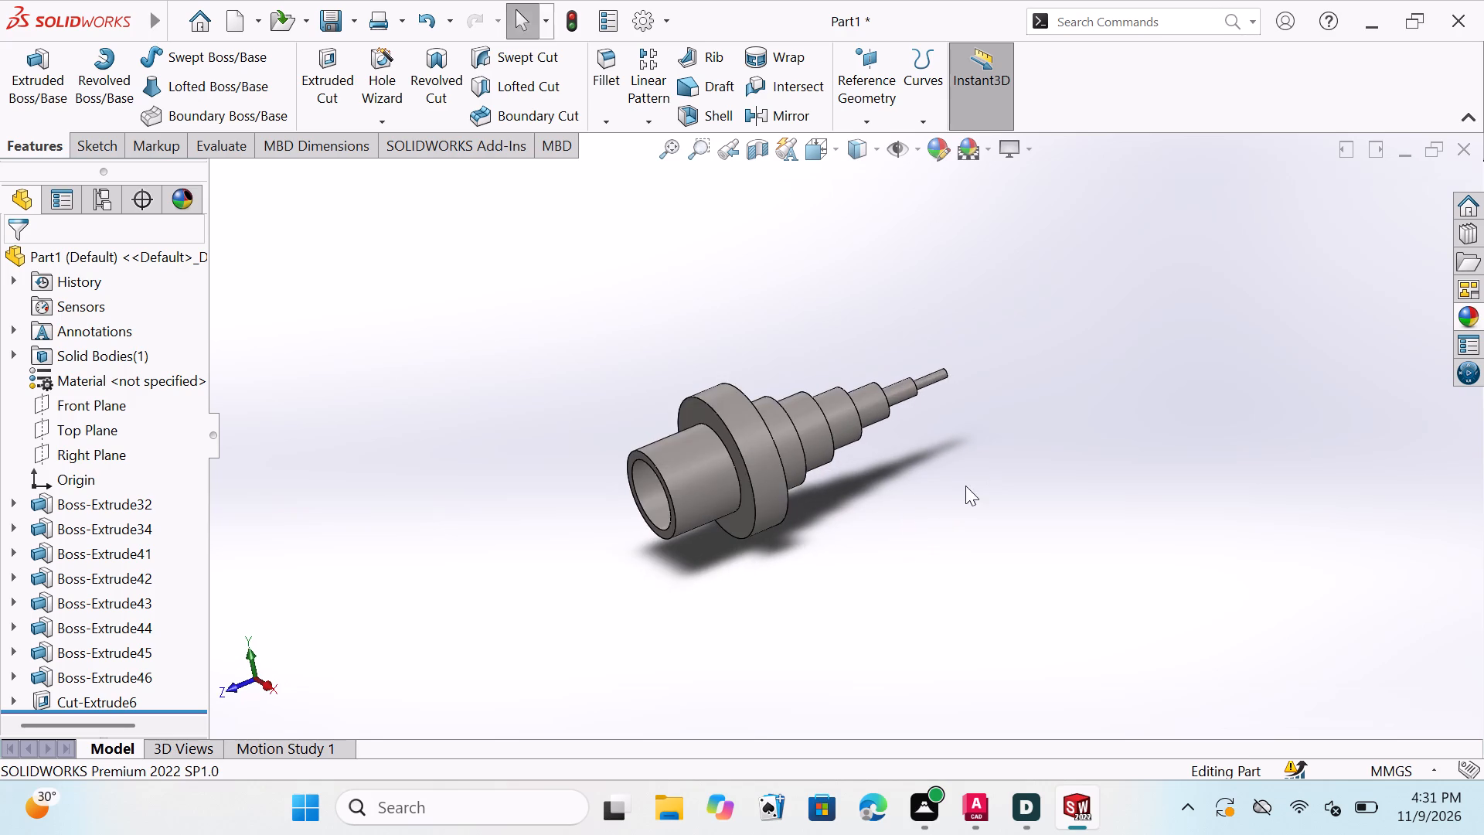
middle_click(968, 483)
middle_drag(974, 475, 981, 462)
middle_drag(968, 474, 1016, 448)
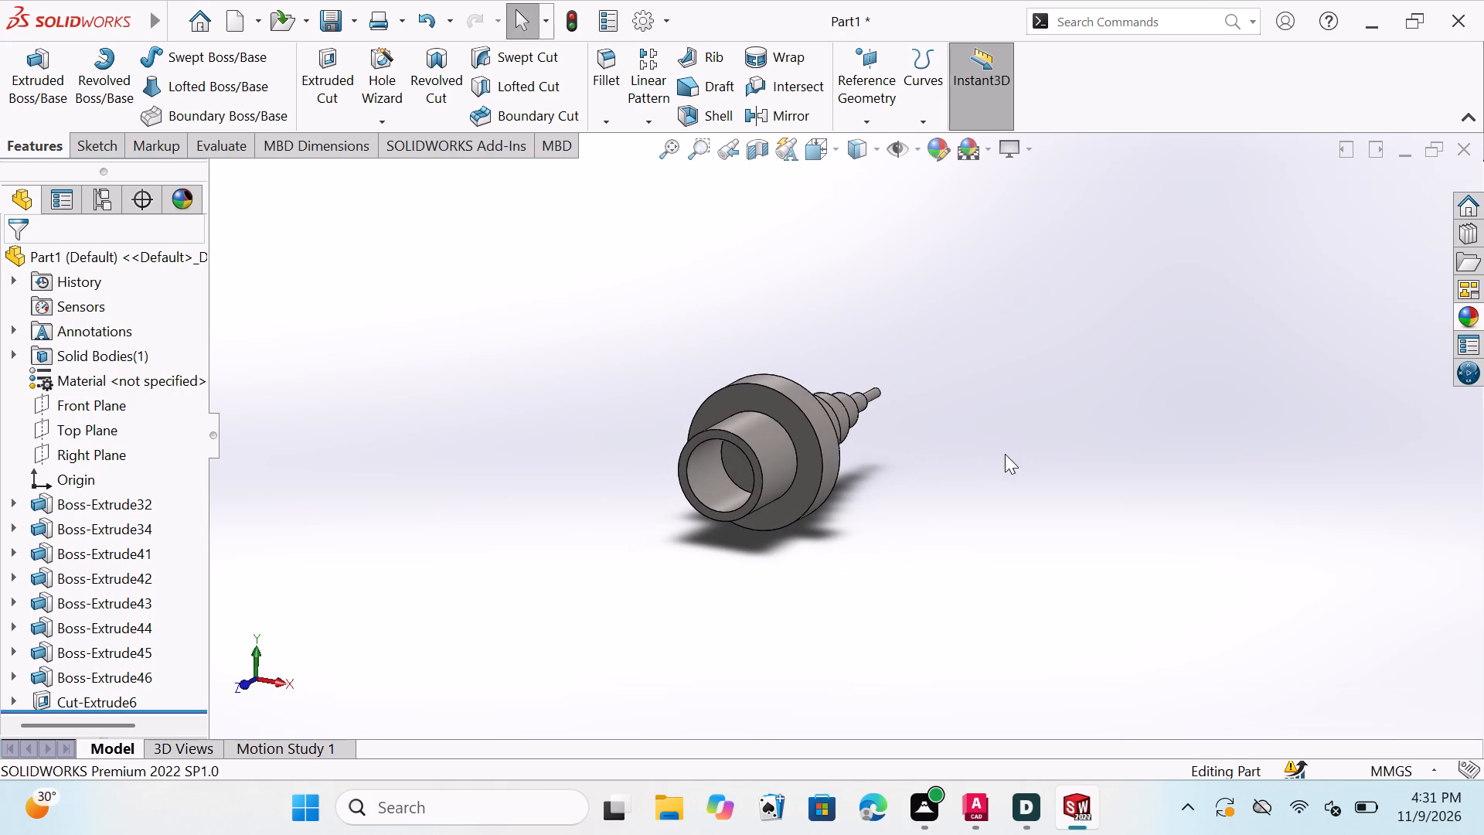
key(Escape)
key(Escape)
key(Escape)
key(Escape)
key(Escape)
key(Escape)
key(Escape)
key(Escape)
middle_drag(981, 438, 915, 505)
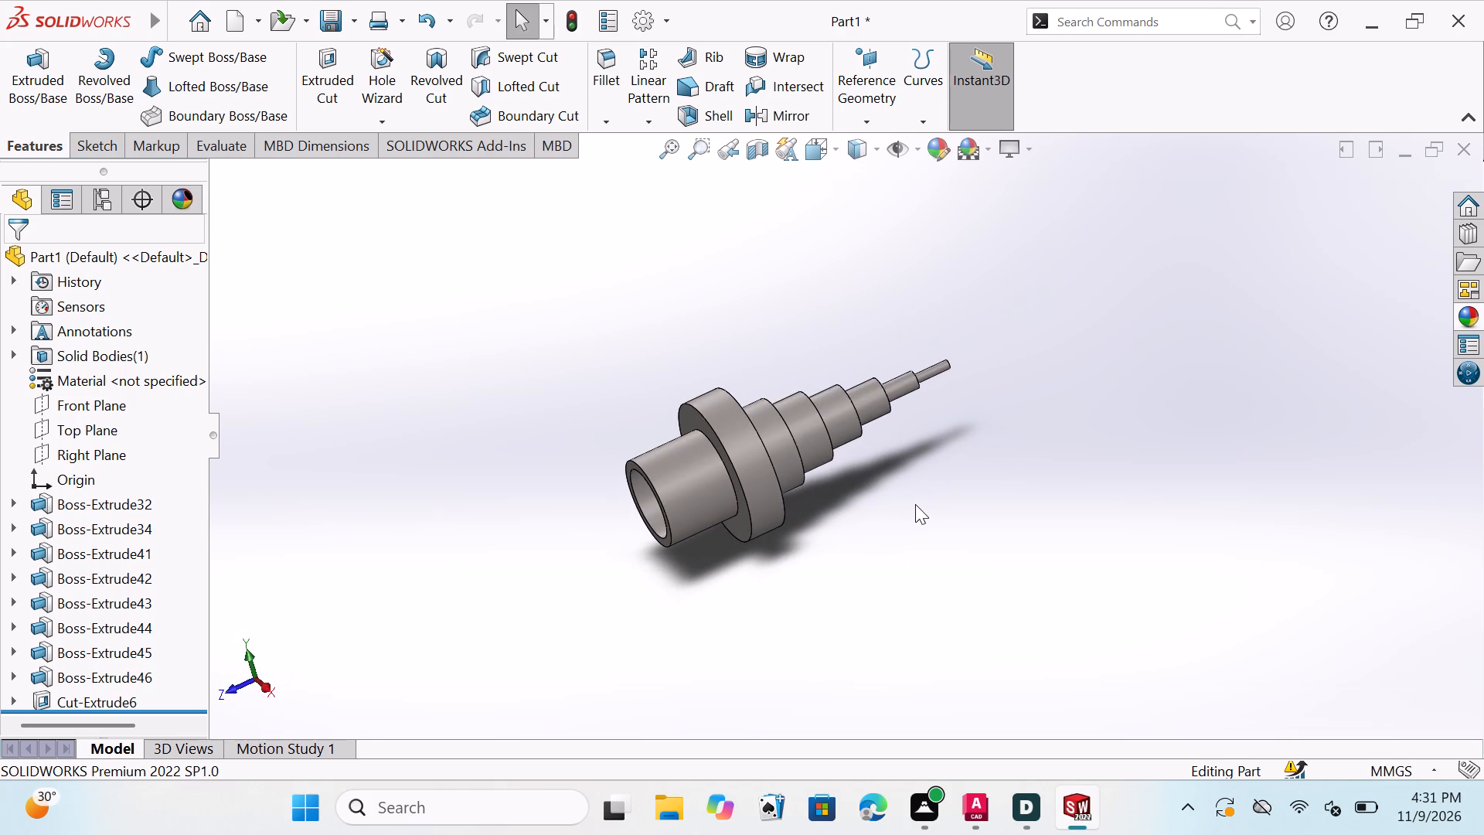
middle_drag(915, 504, 915, 476)
key(Escape)
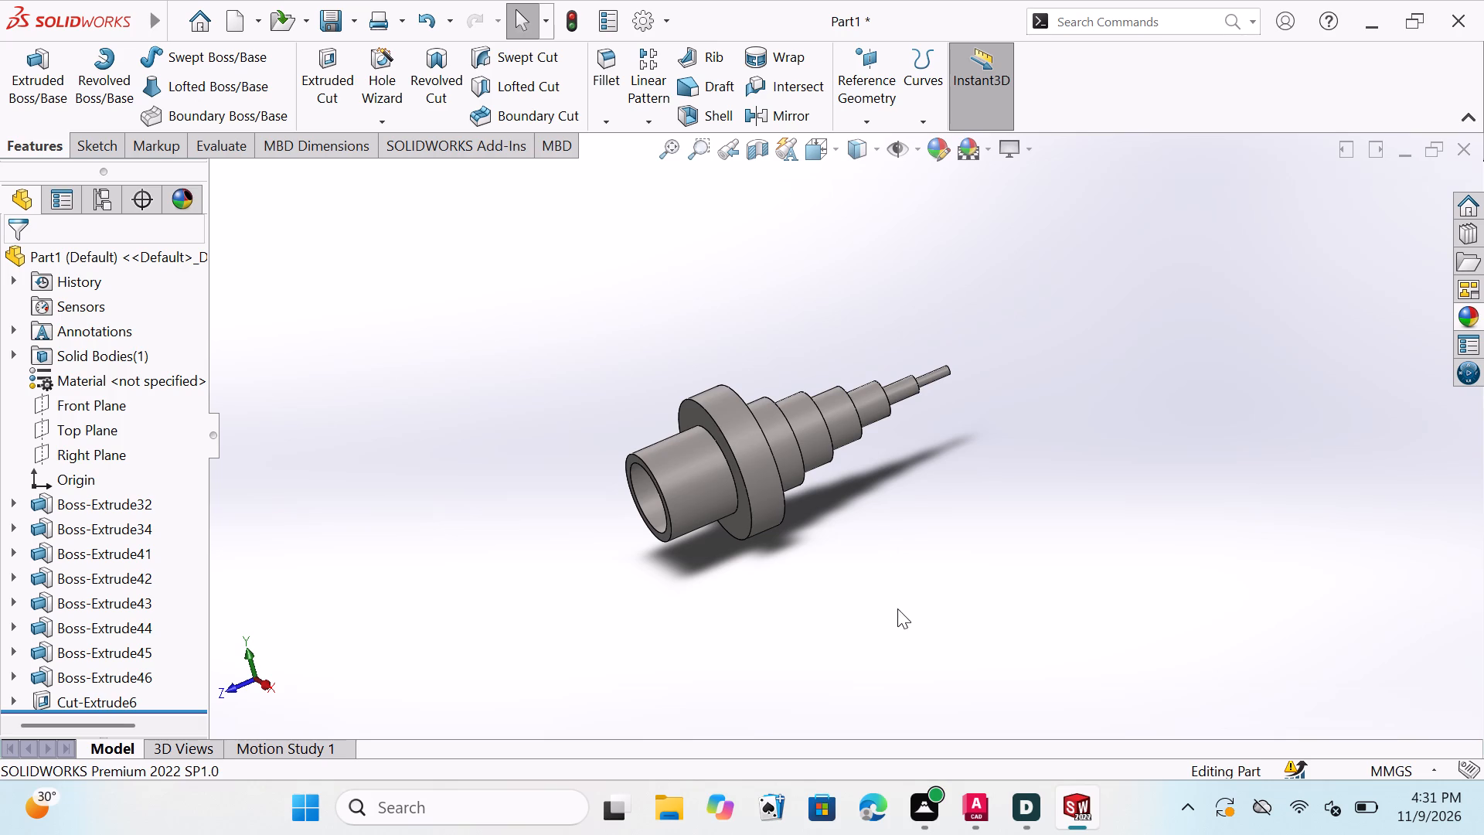
key(Escape)
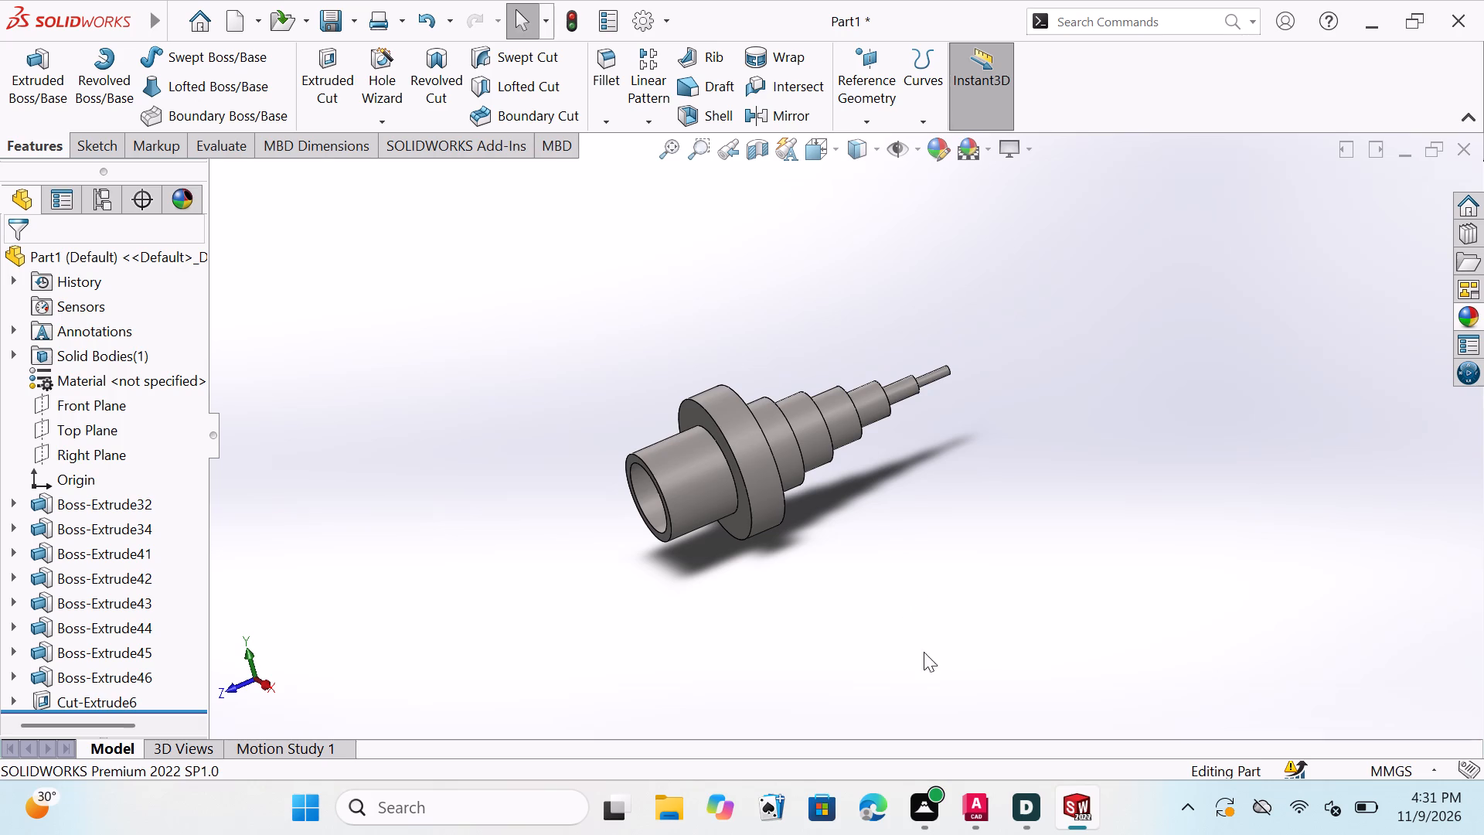
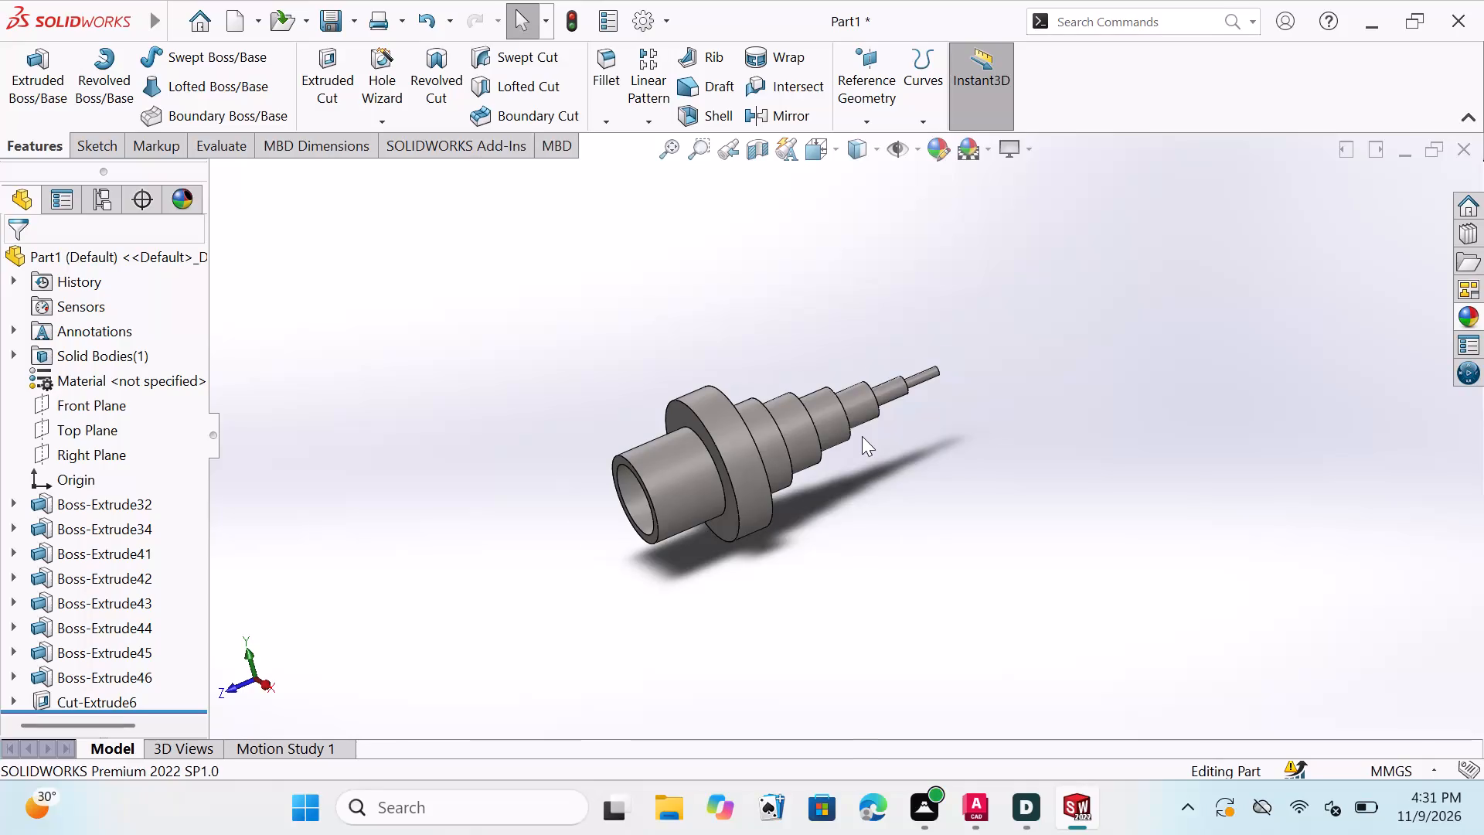
Examine the grey stepped shaft up close, from its bored front end and along the stepped side.
scroll(862, 436, down, 1)
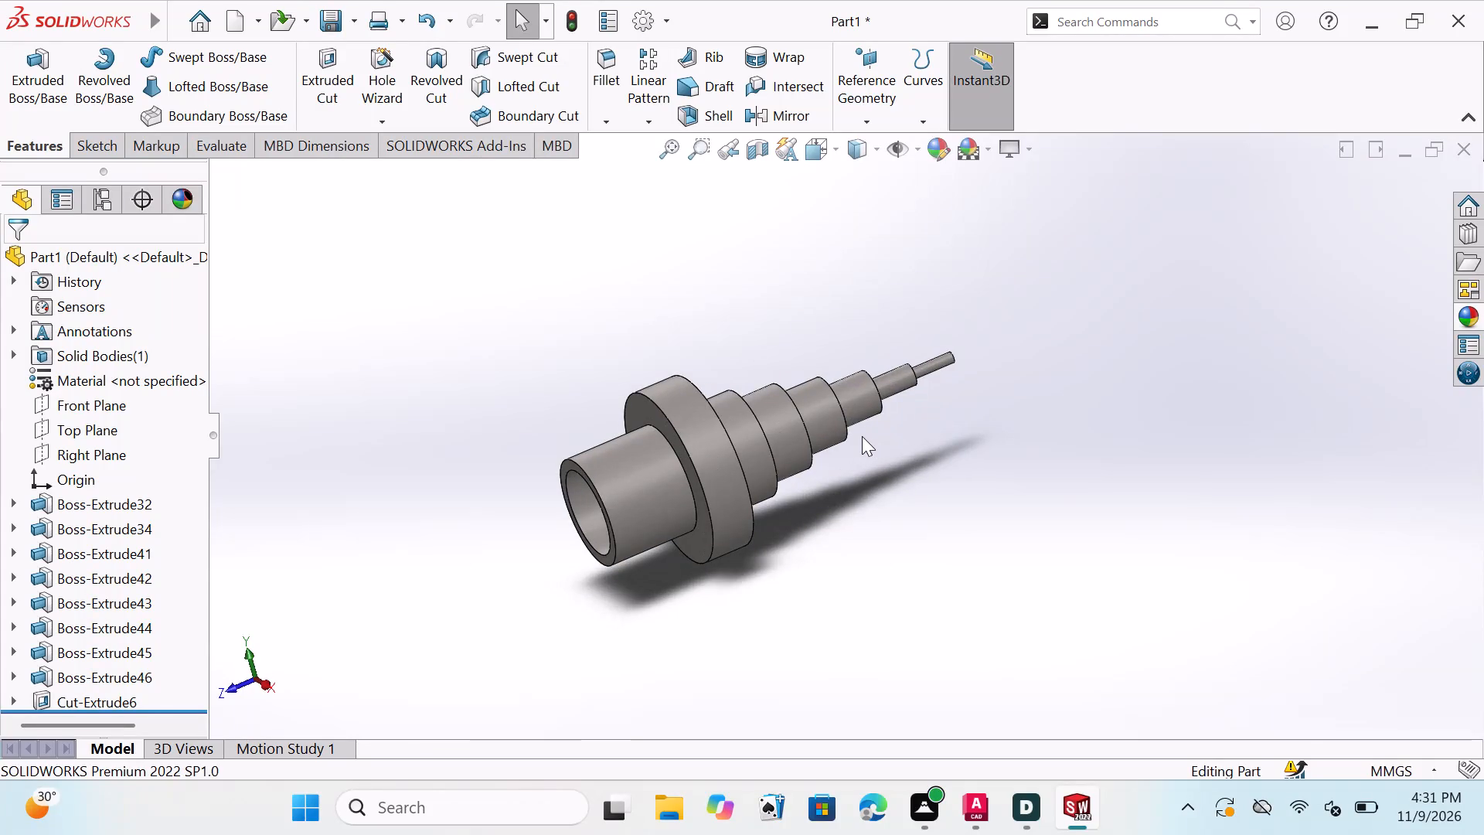
scroll(862, 436, down, 1)
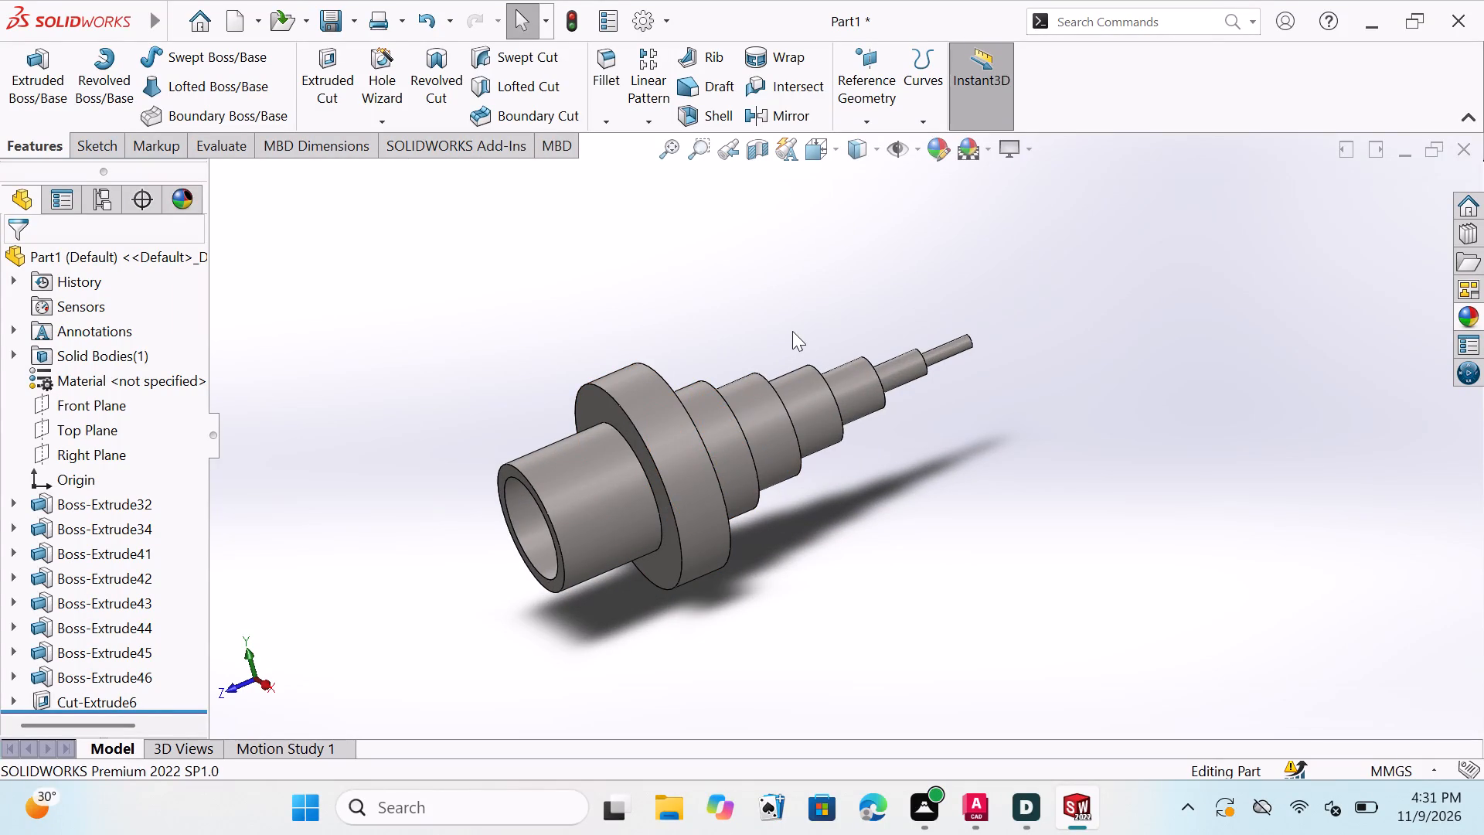
middle_drag(792, 331, 842, 272)
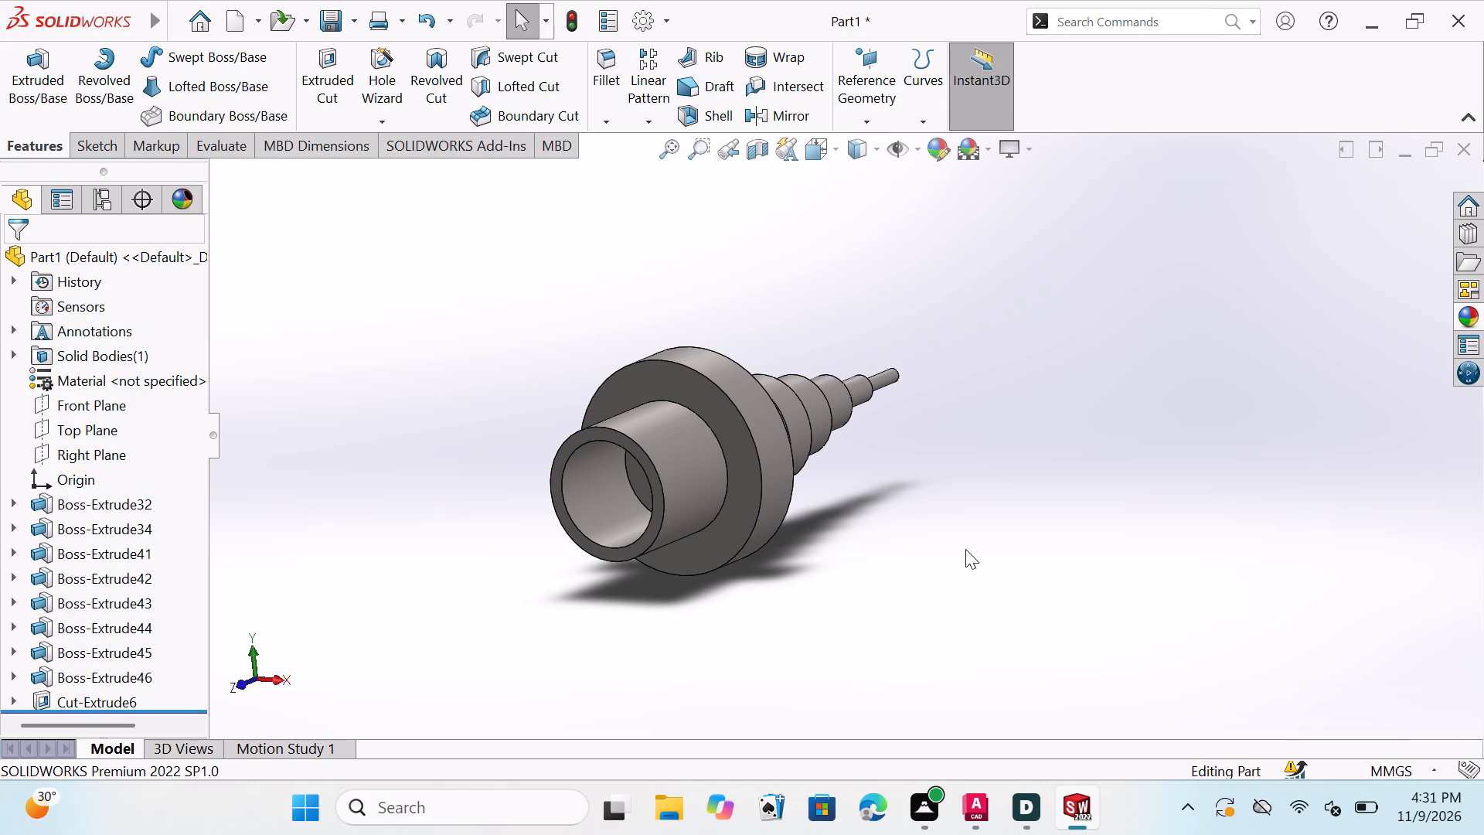
middle_drag(896, 490, 924, 442)
middle_click(996, 441)
middle_drag(997, 461, 917, 529)
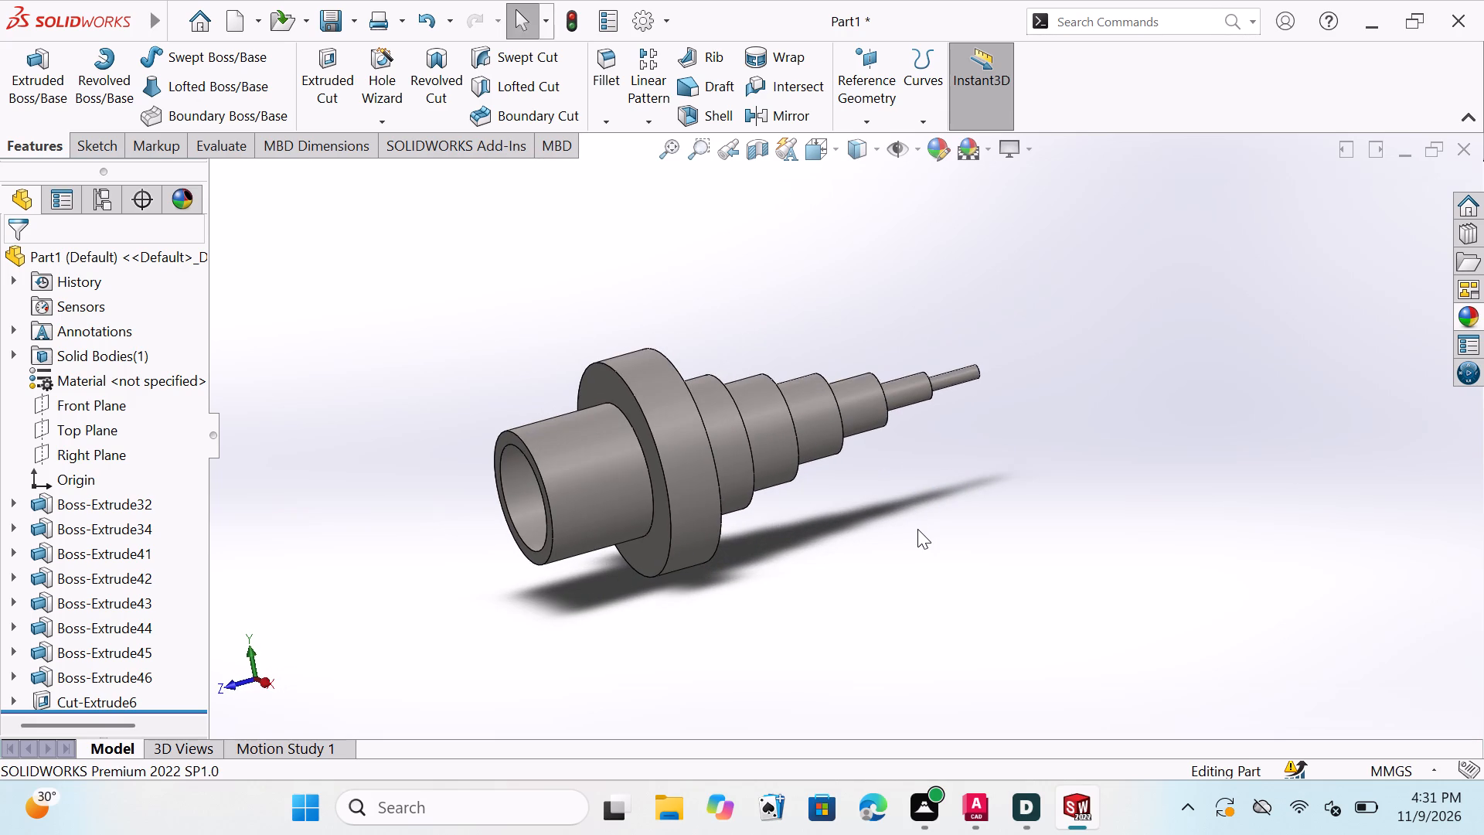
middle_drag(904, 492, 885, 555)
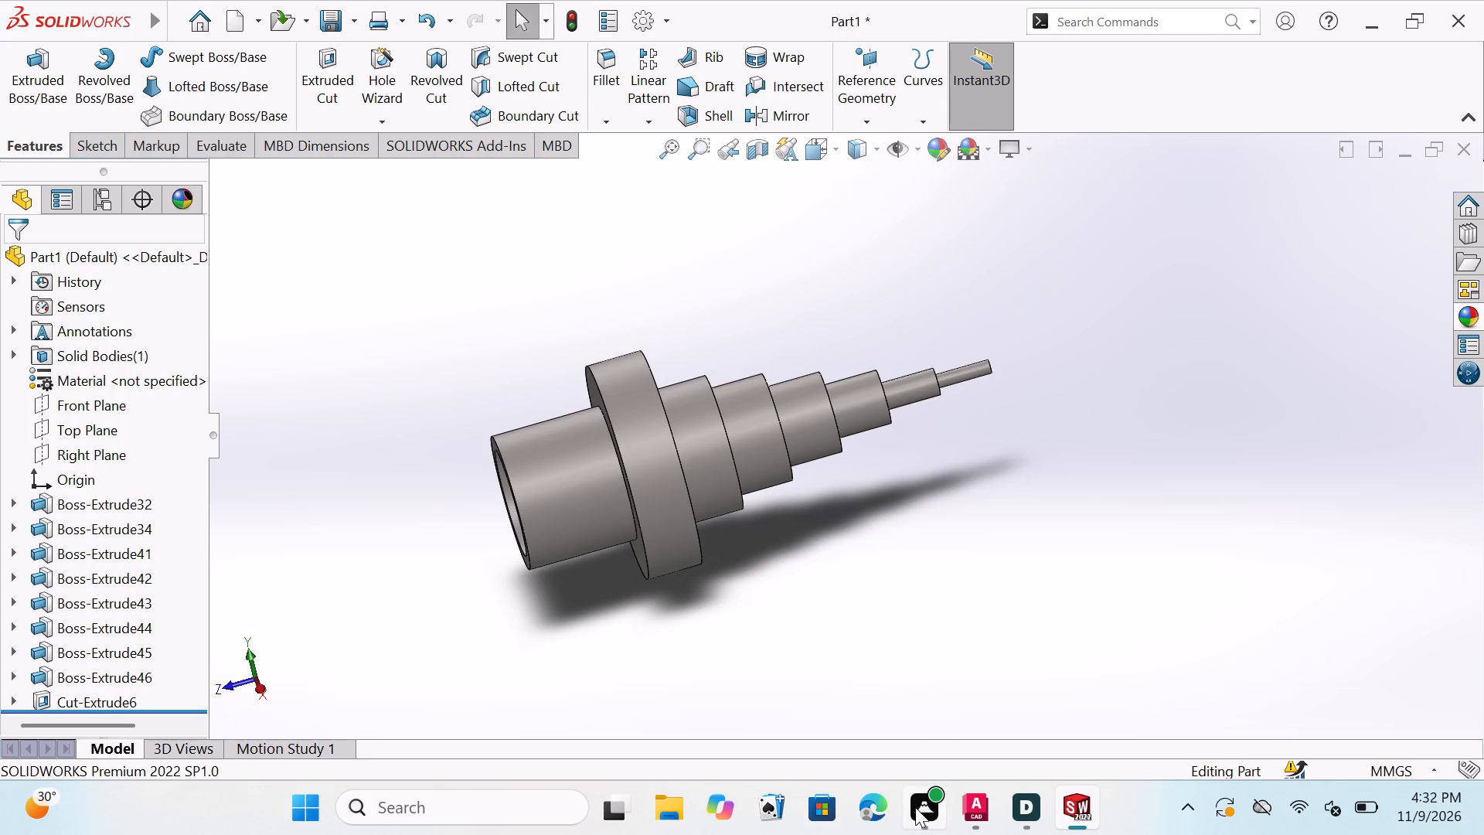
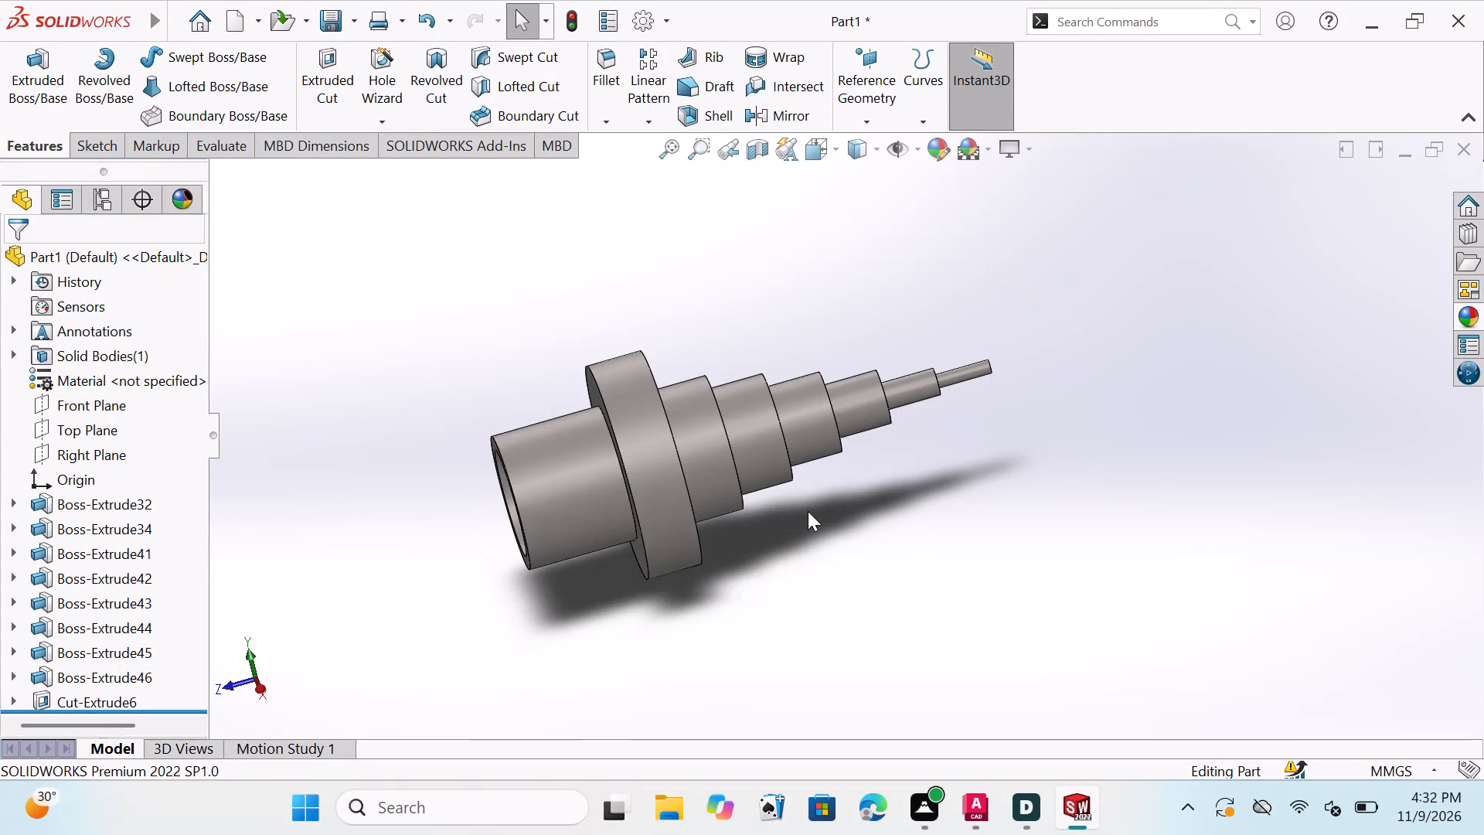
Sketch a circle about 13 mm in diameter on the Front Plane, centred on the origin.
key(Escape)
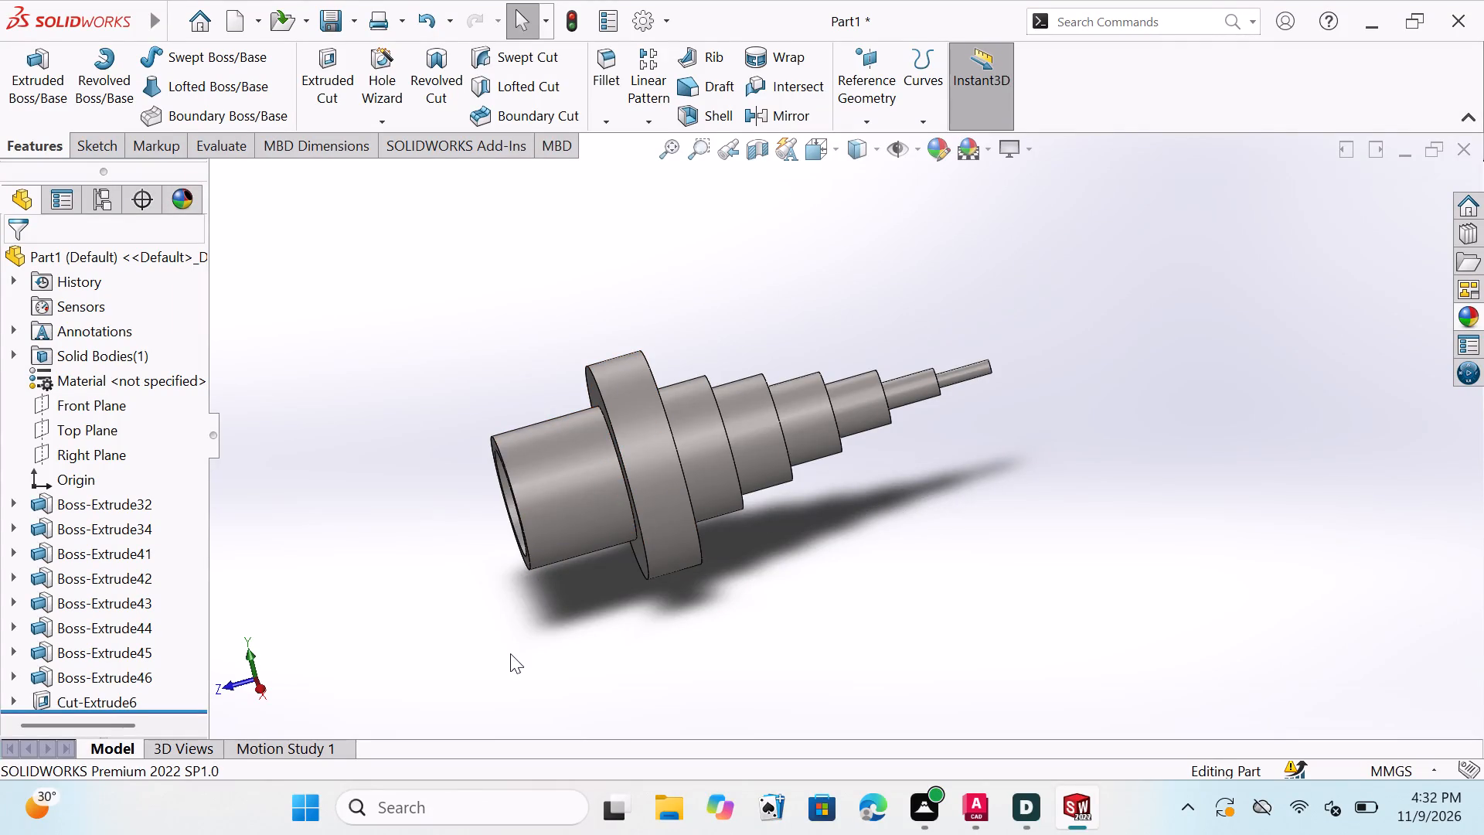
middle_drag(510, 653, 637, 603)
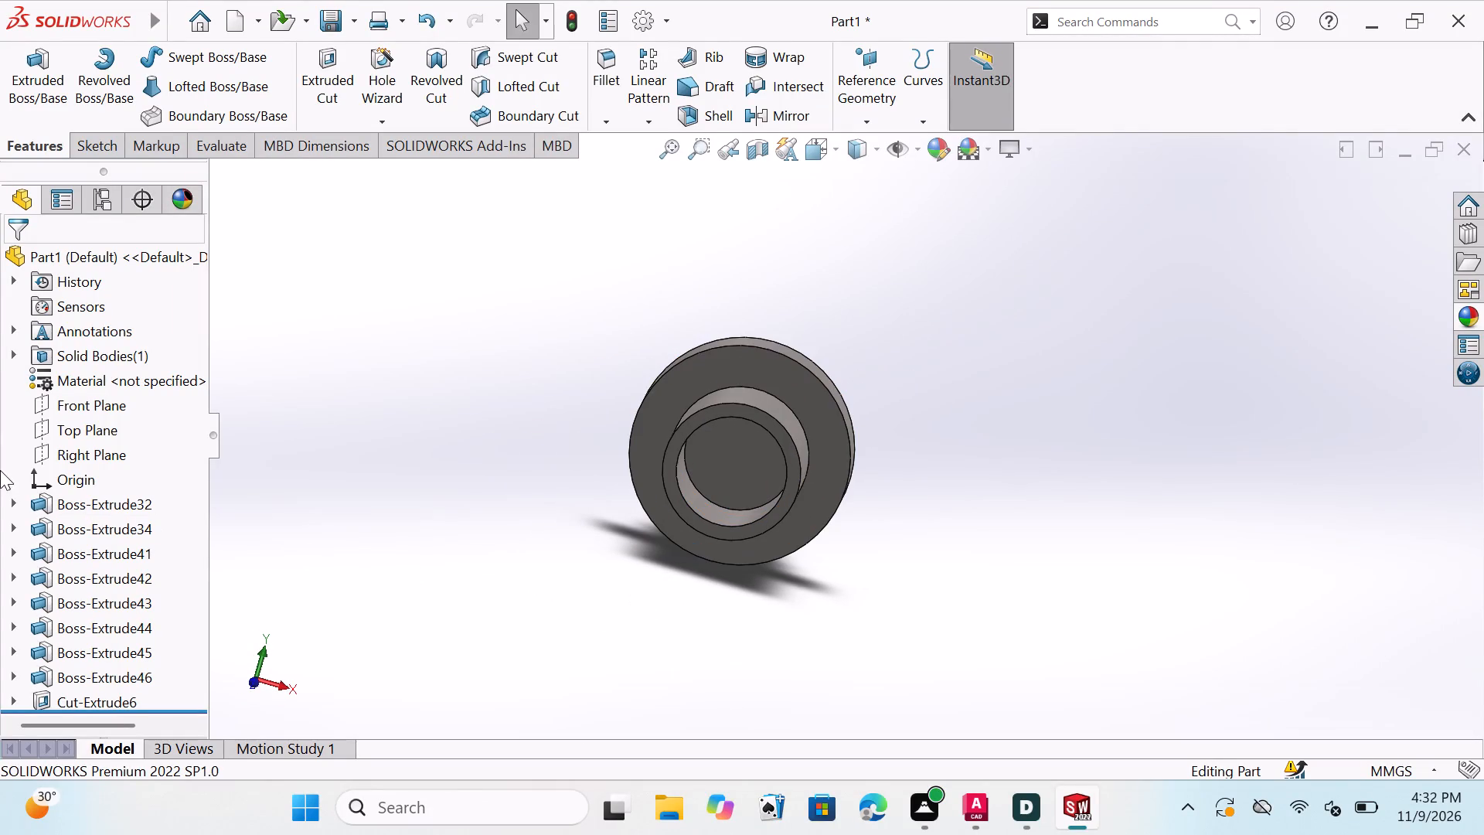
click(97, 398)
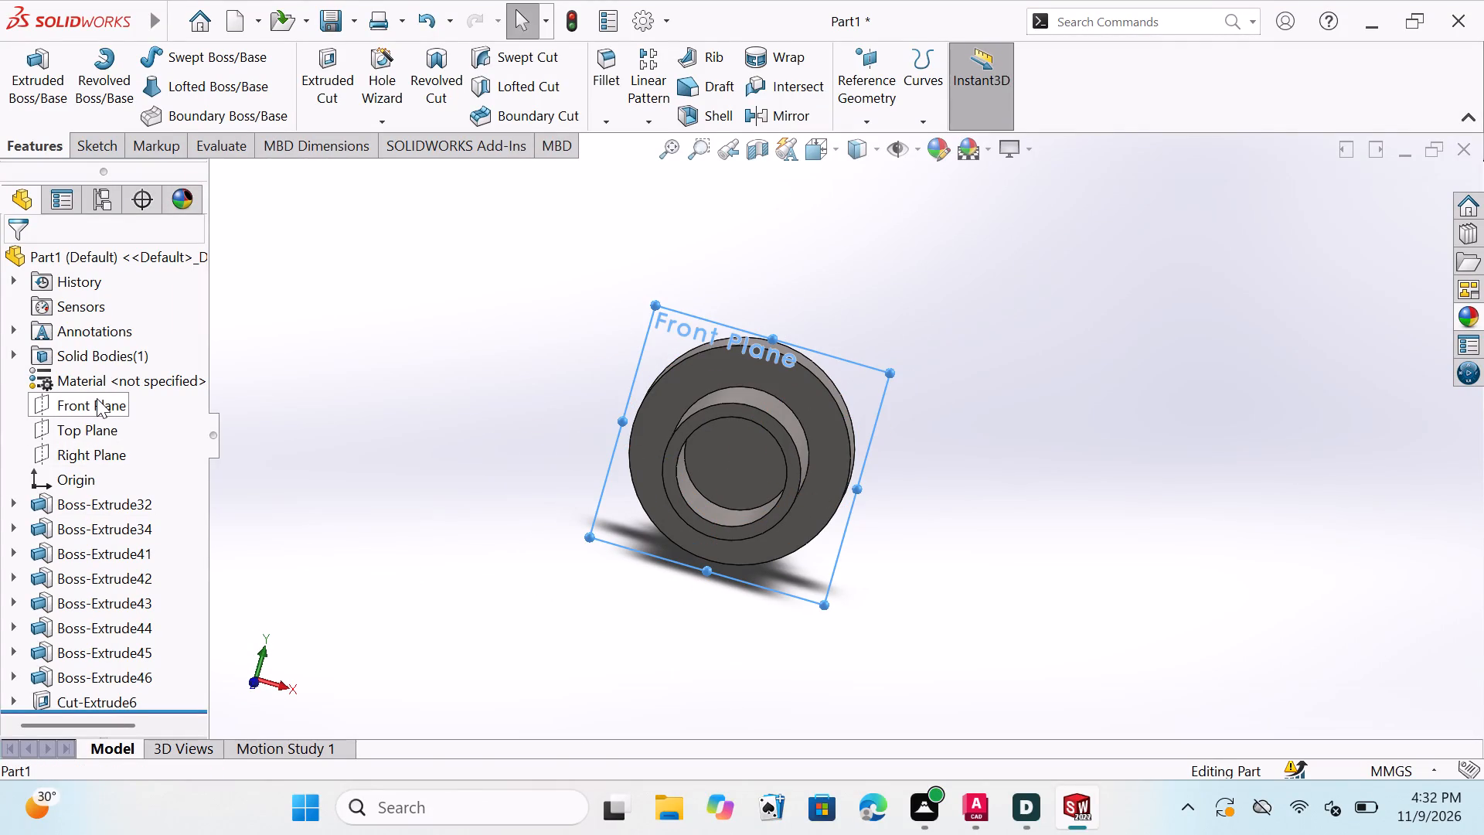
click(217, 369)
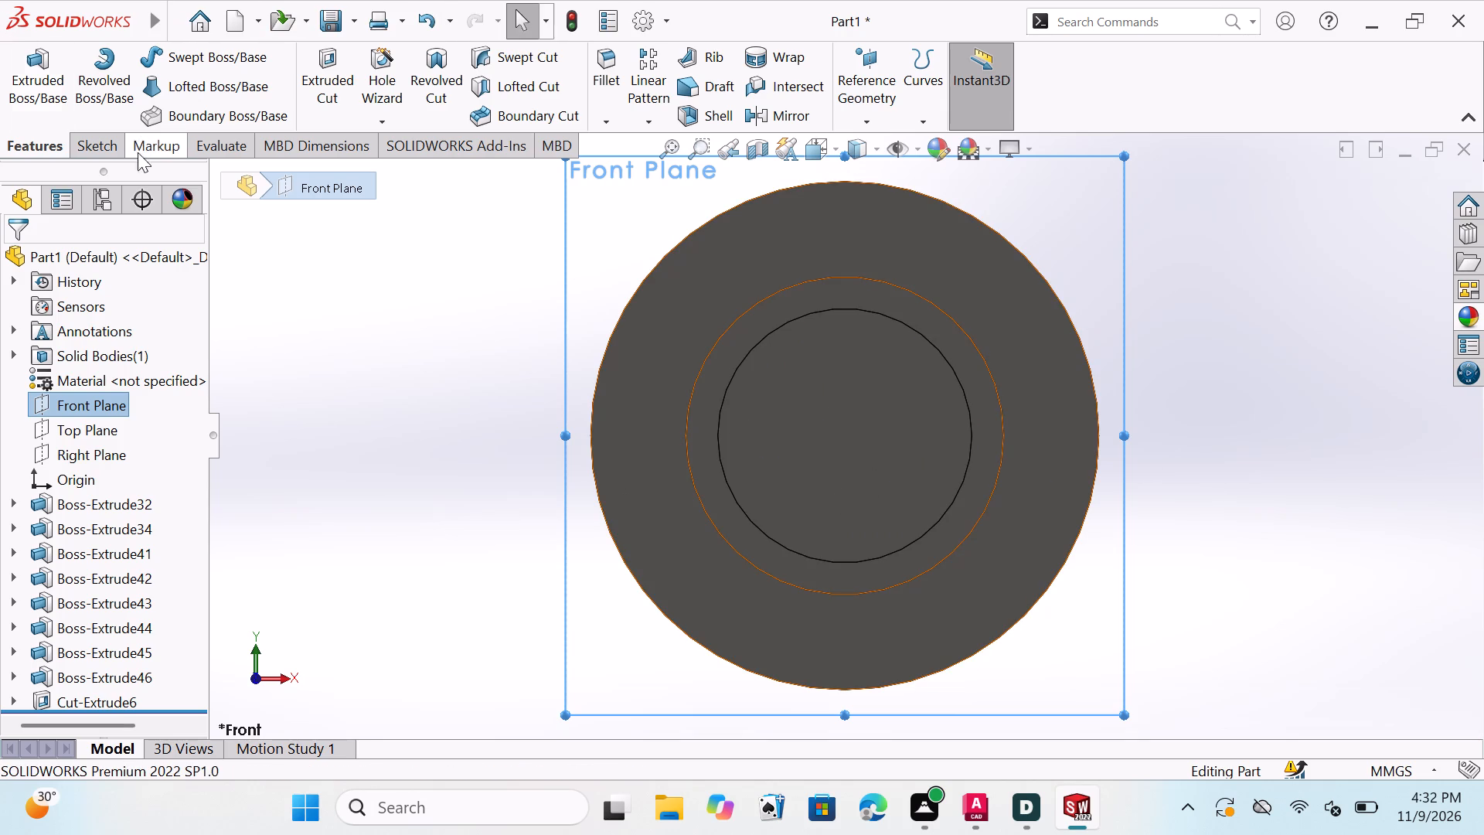
click(102, 150)
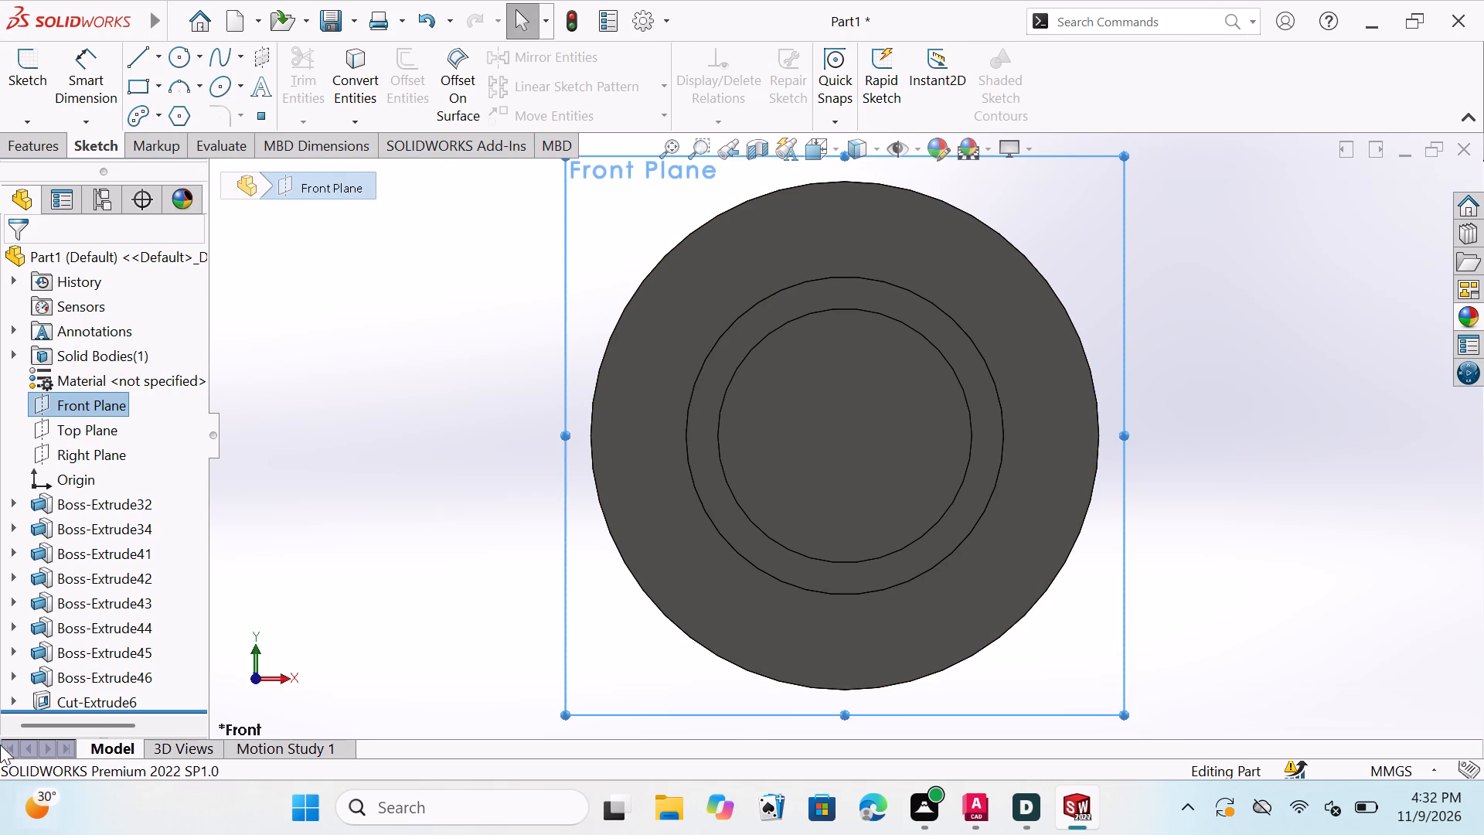
click(179, 56)
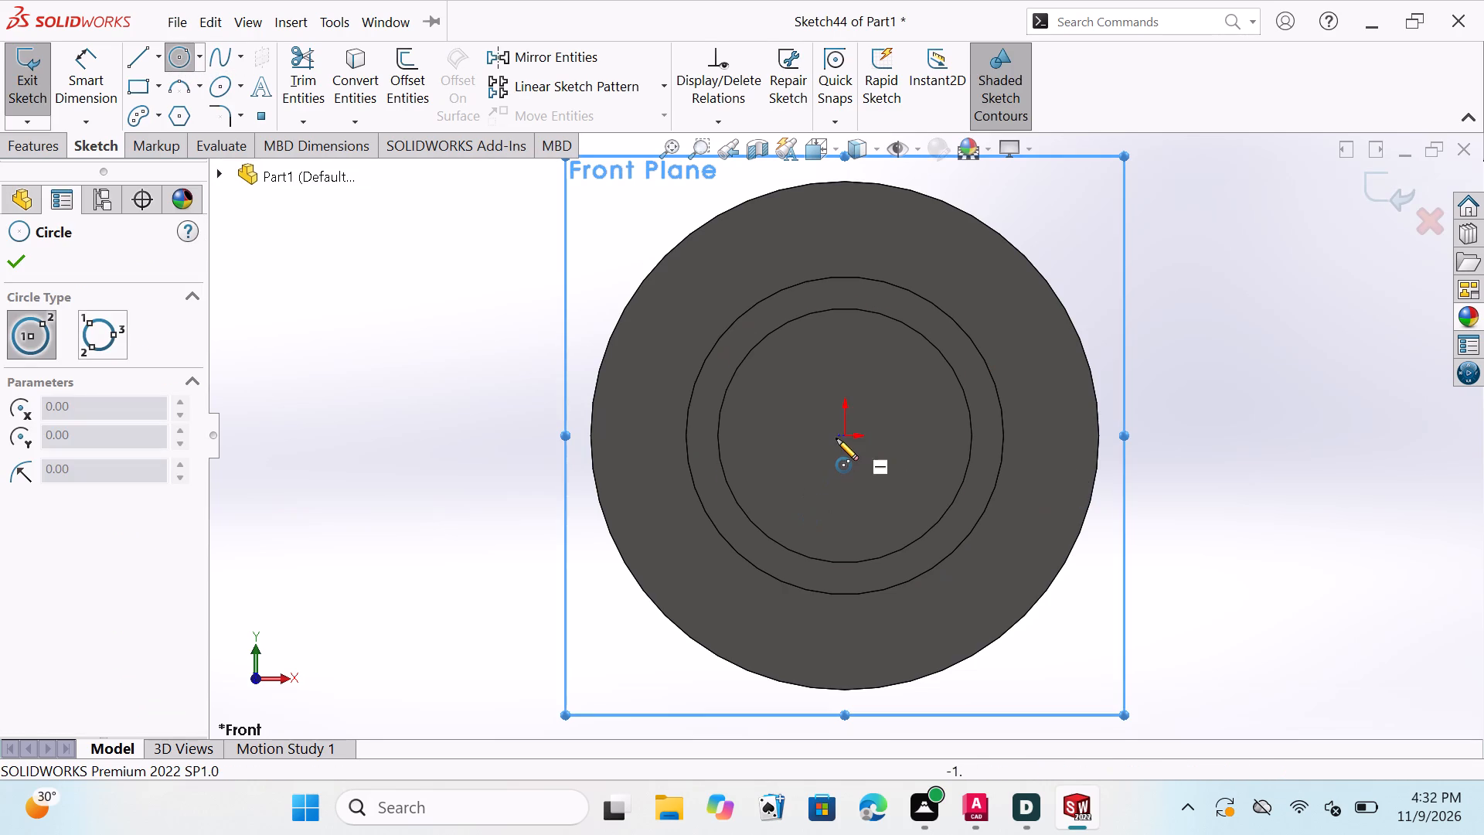
double_click(845, 434)
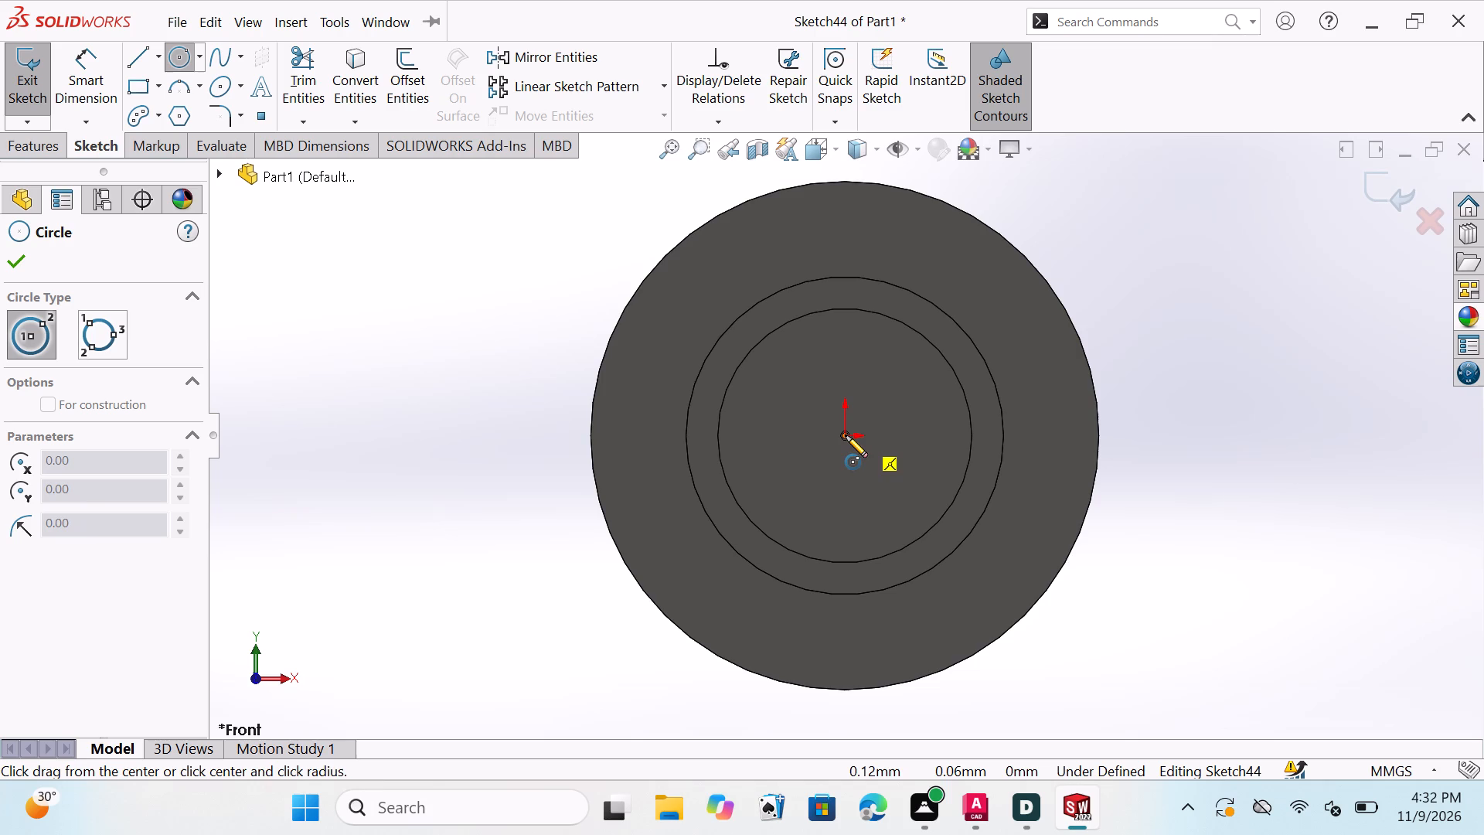
click(846, 435)
click(879, 412)
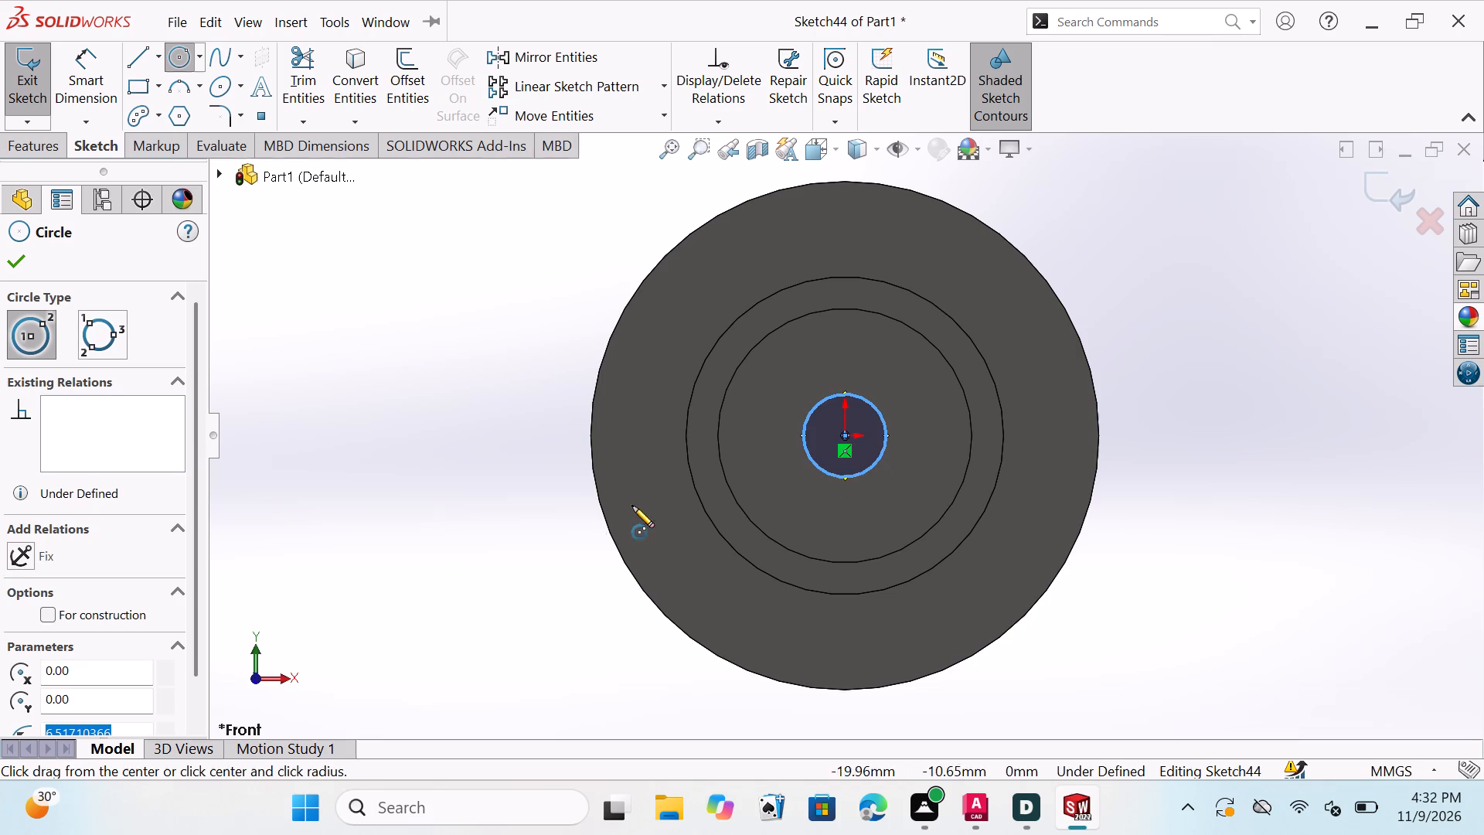
click(24, 257)
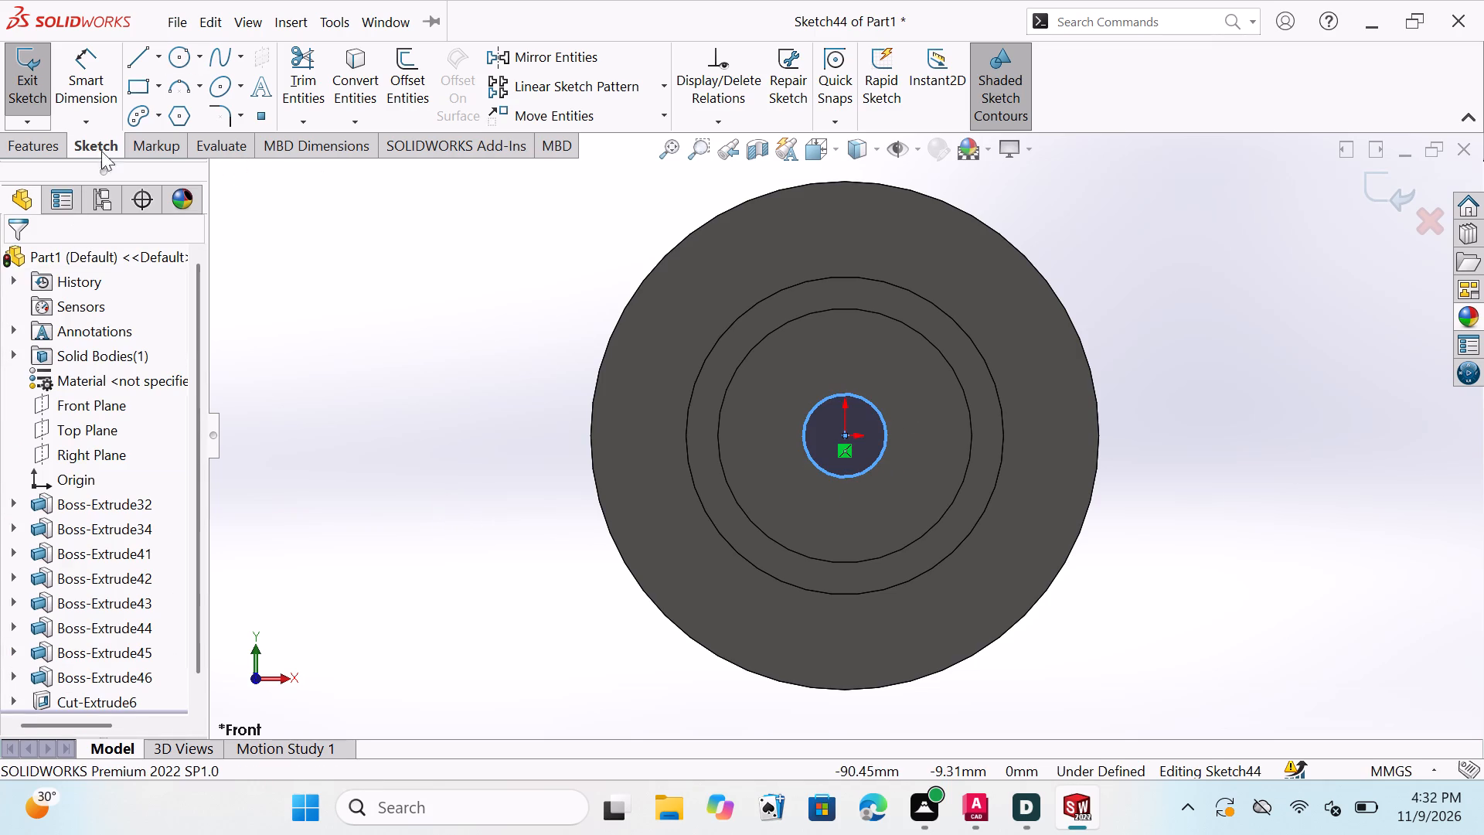
Dimension the circle's diameter and set it to 3 mm.
double_click(104, 80)
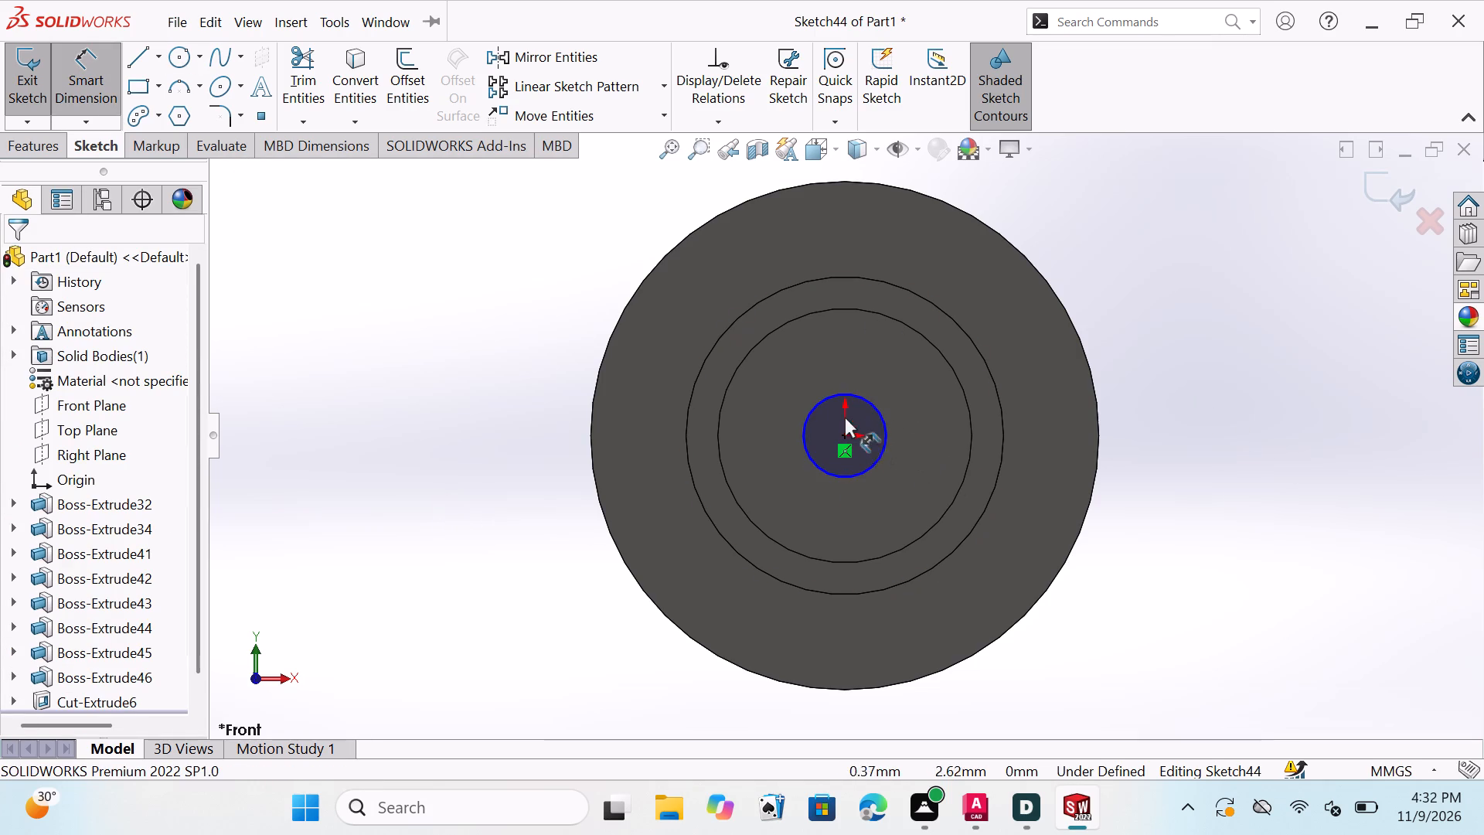
double_click(828, 395)
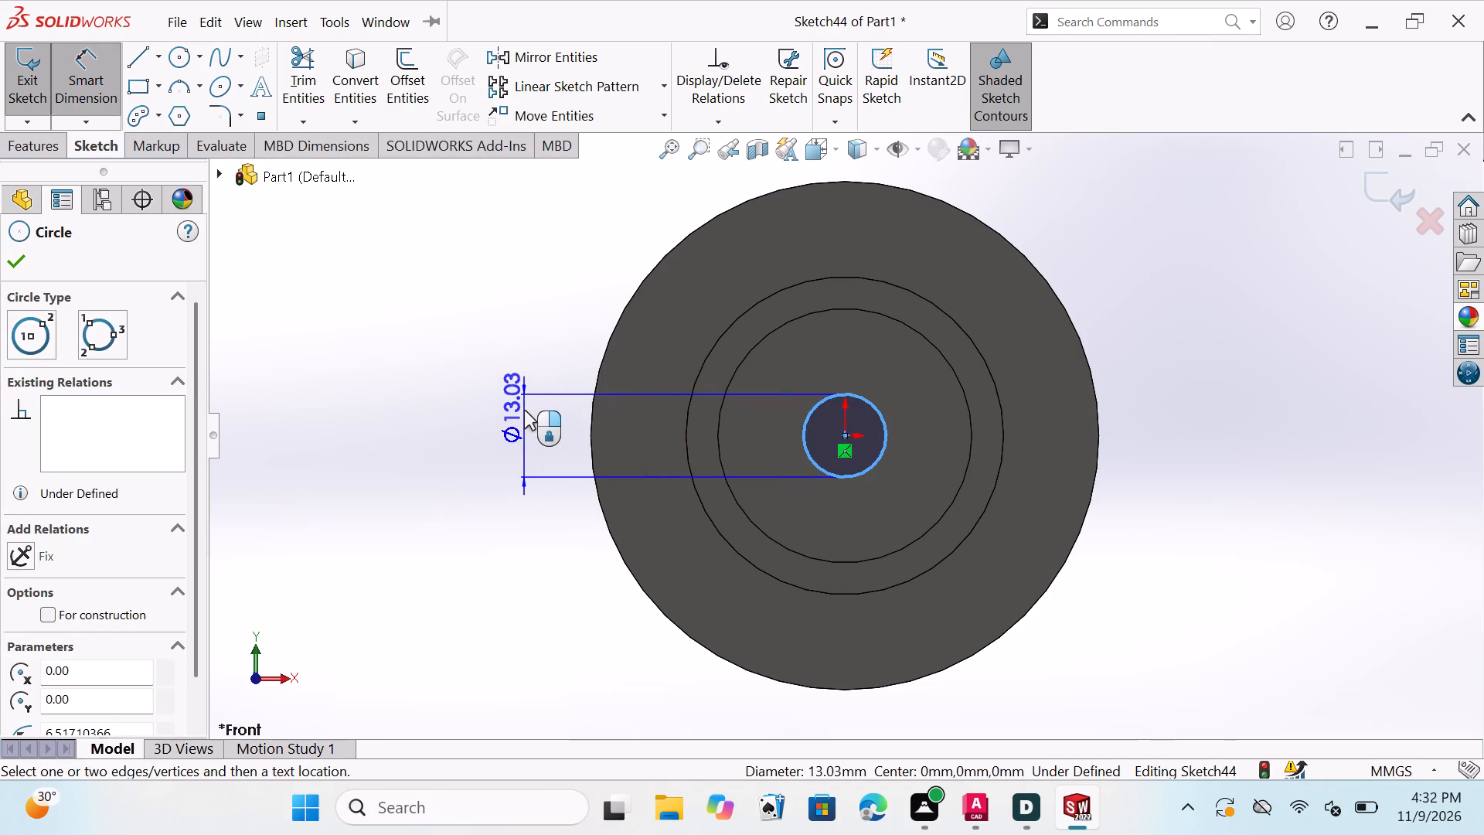
double_click(524, 410)
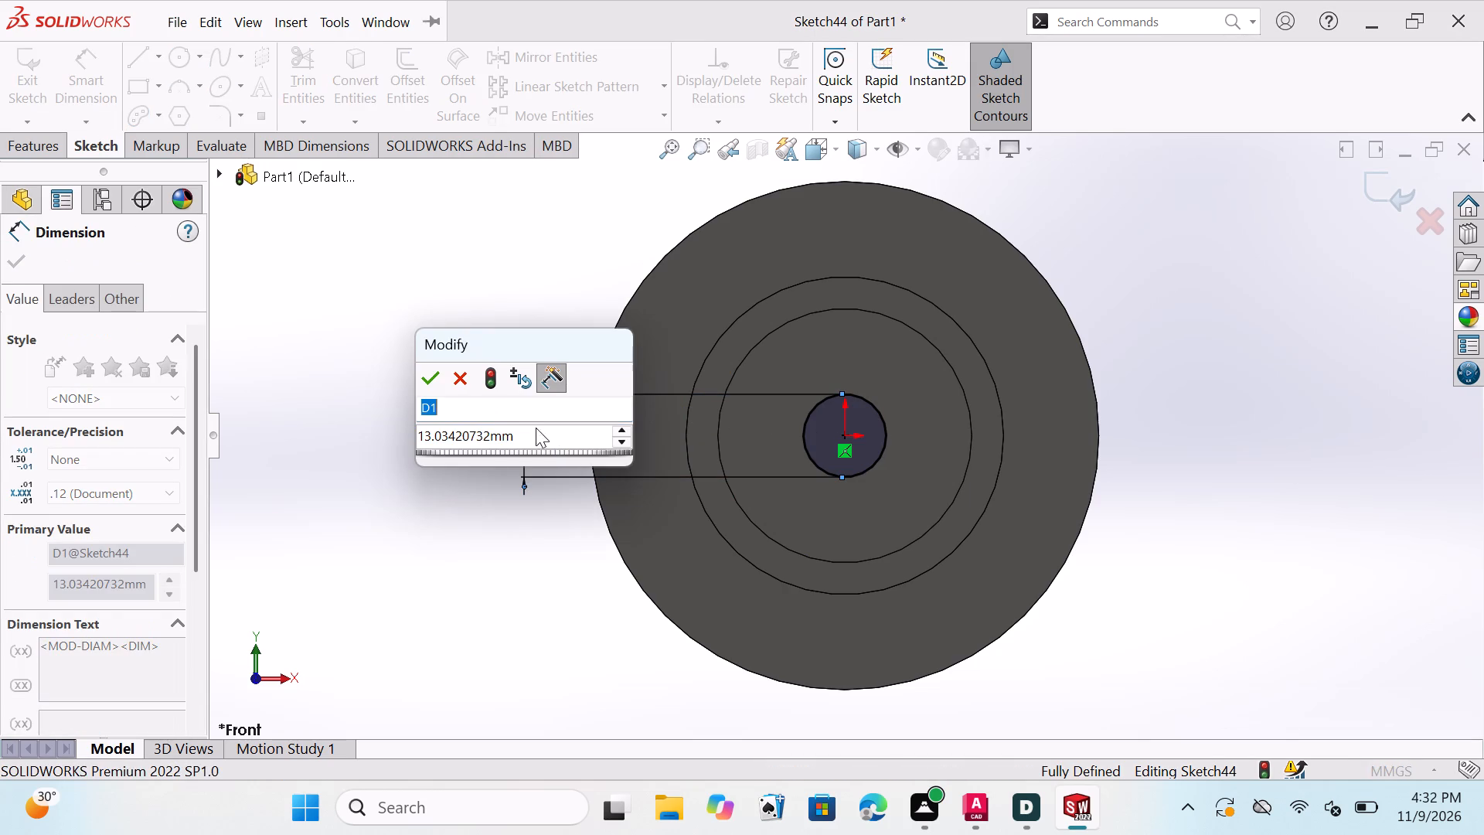
click(544, 435)
key(BackSpace)
key(BackSpace)
key(BackSpace)
key(BackSpace)
key(BackSpace)
key(BackSpace)
key(BackSpace)
key(BackSpace)
key(BackSpace)
key(BackSpace)
key(BackSpace)
key(BackSpace)
key(BackSpace)
key(BackSpace)
key(BackSpace)
key(BackSpace)
key(BackSpace)
key(BackSpace)
key(BackSpace)
key(BackSpace)
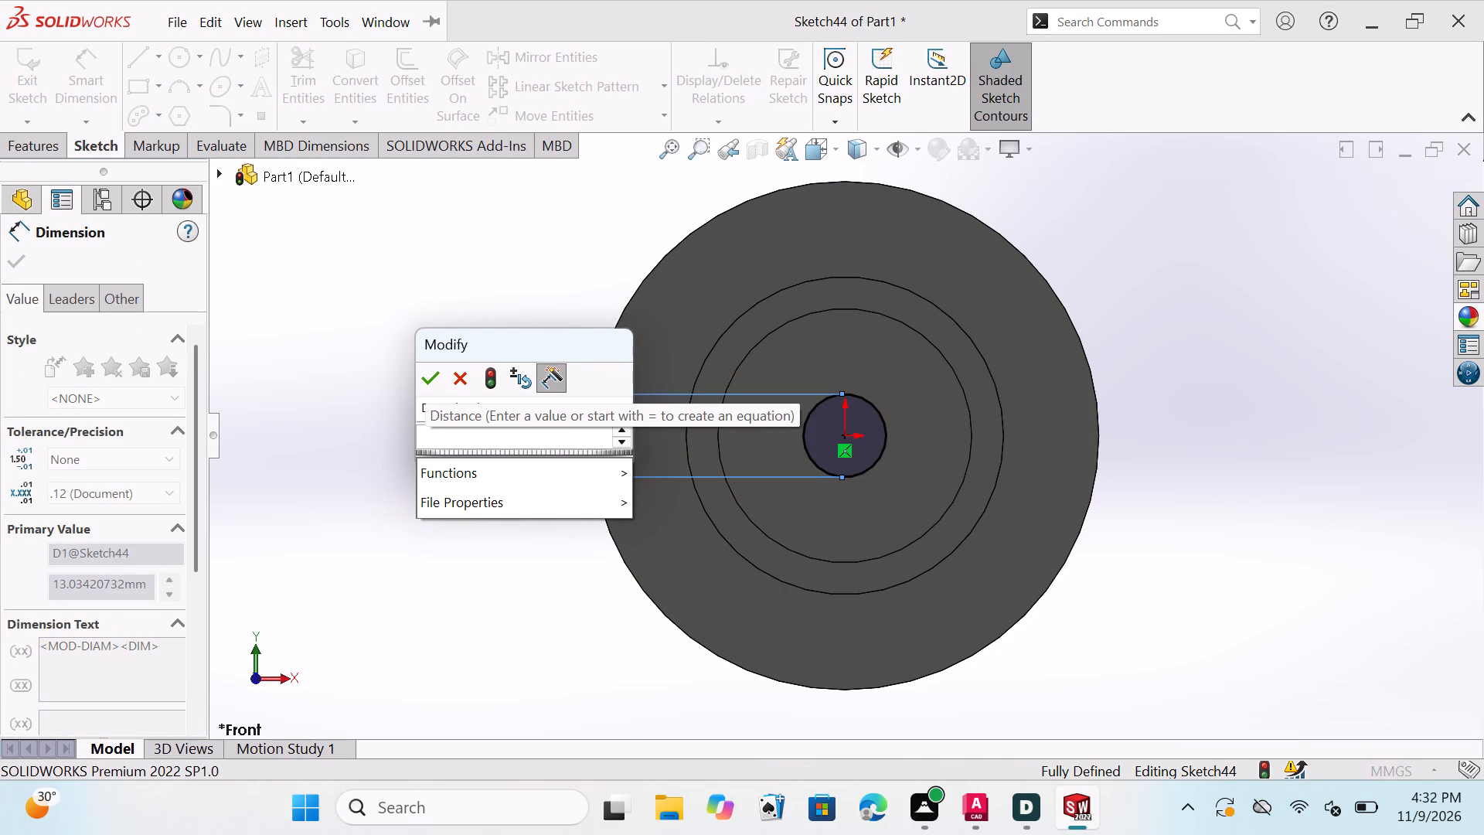
key(3)
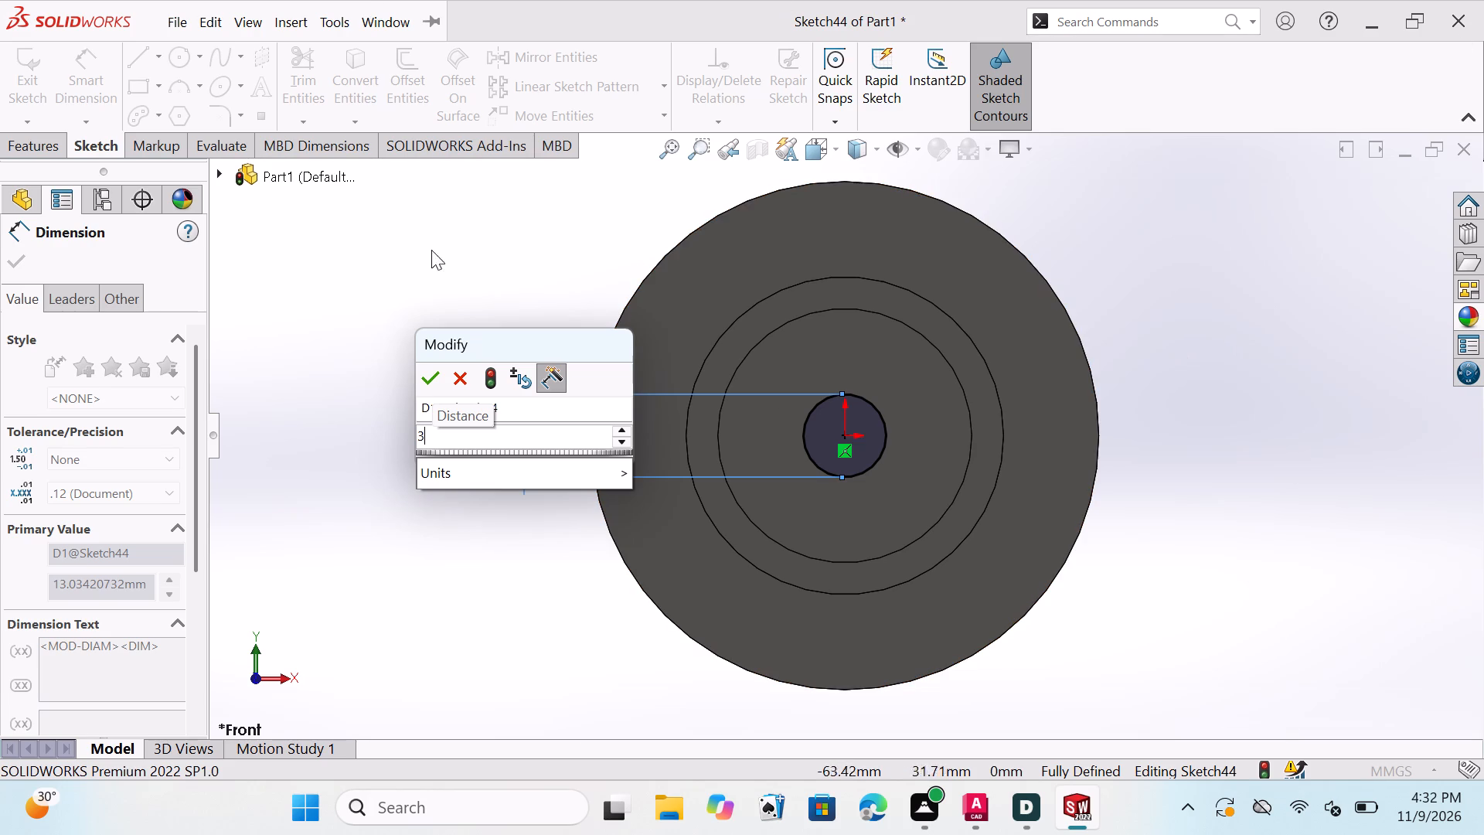
click(426, 377)
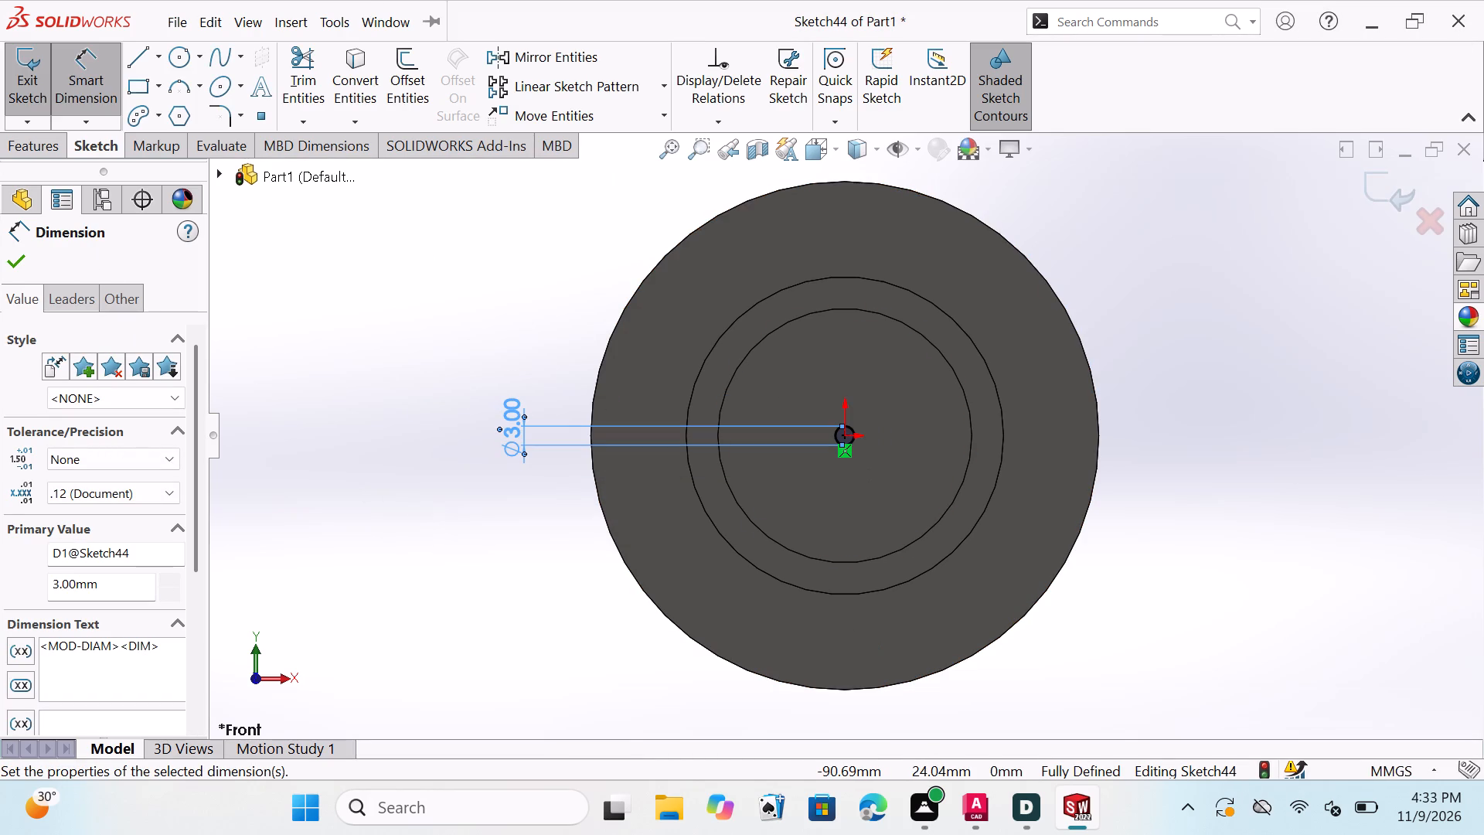
click(16, 261)
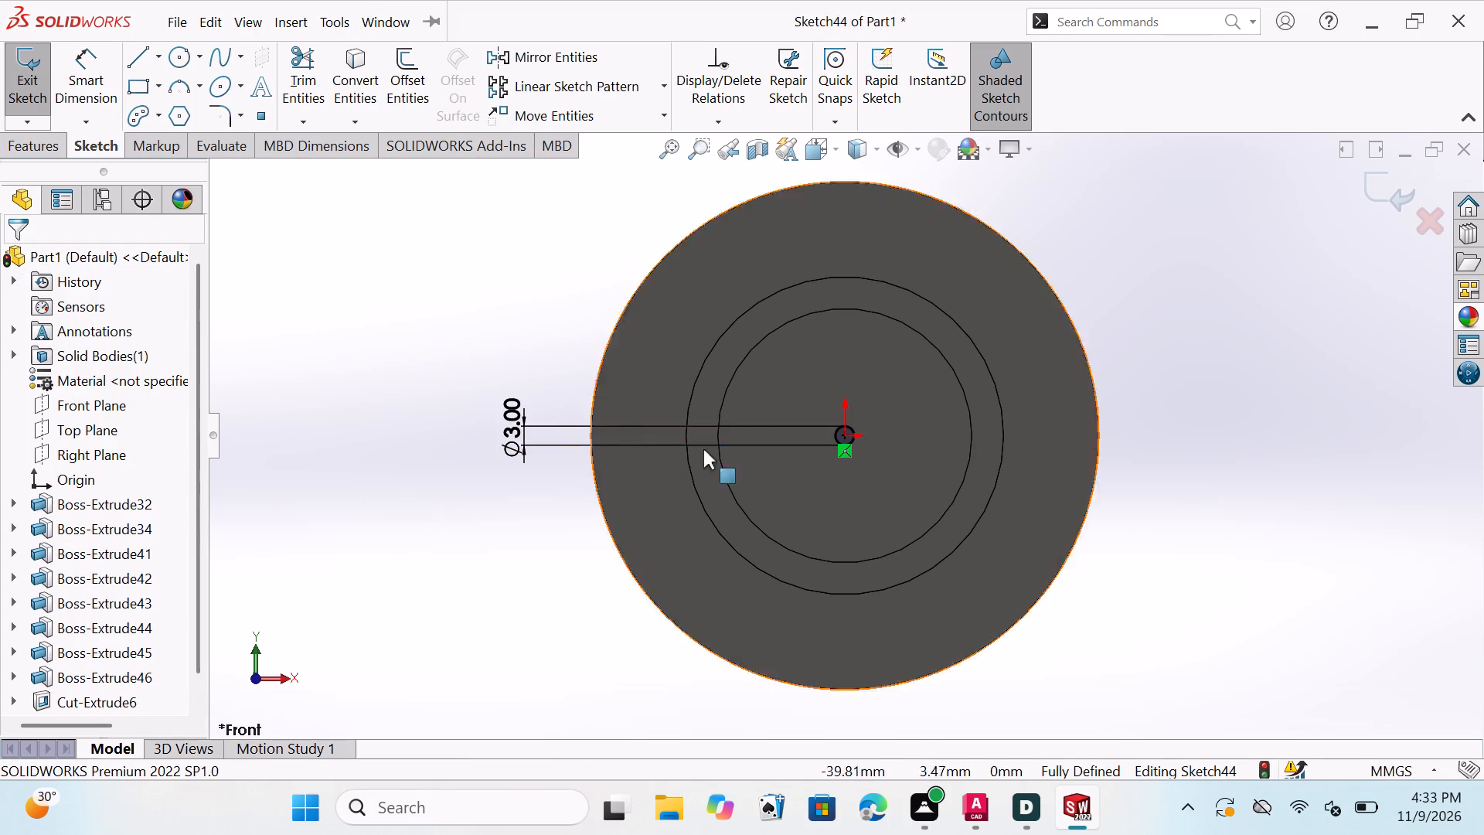
Cut-extrude the 3 mm circle along the shaft axis toward the thin end, blind to a depth of 140 mm.
scroll(827, 458, down, 3)
scroll(890, 404, down, 1)
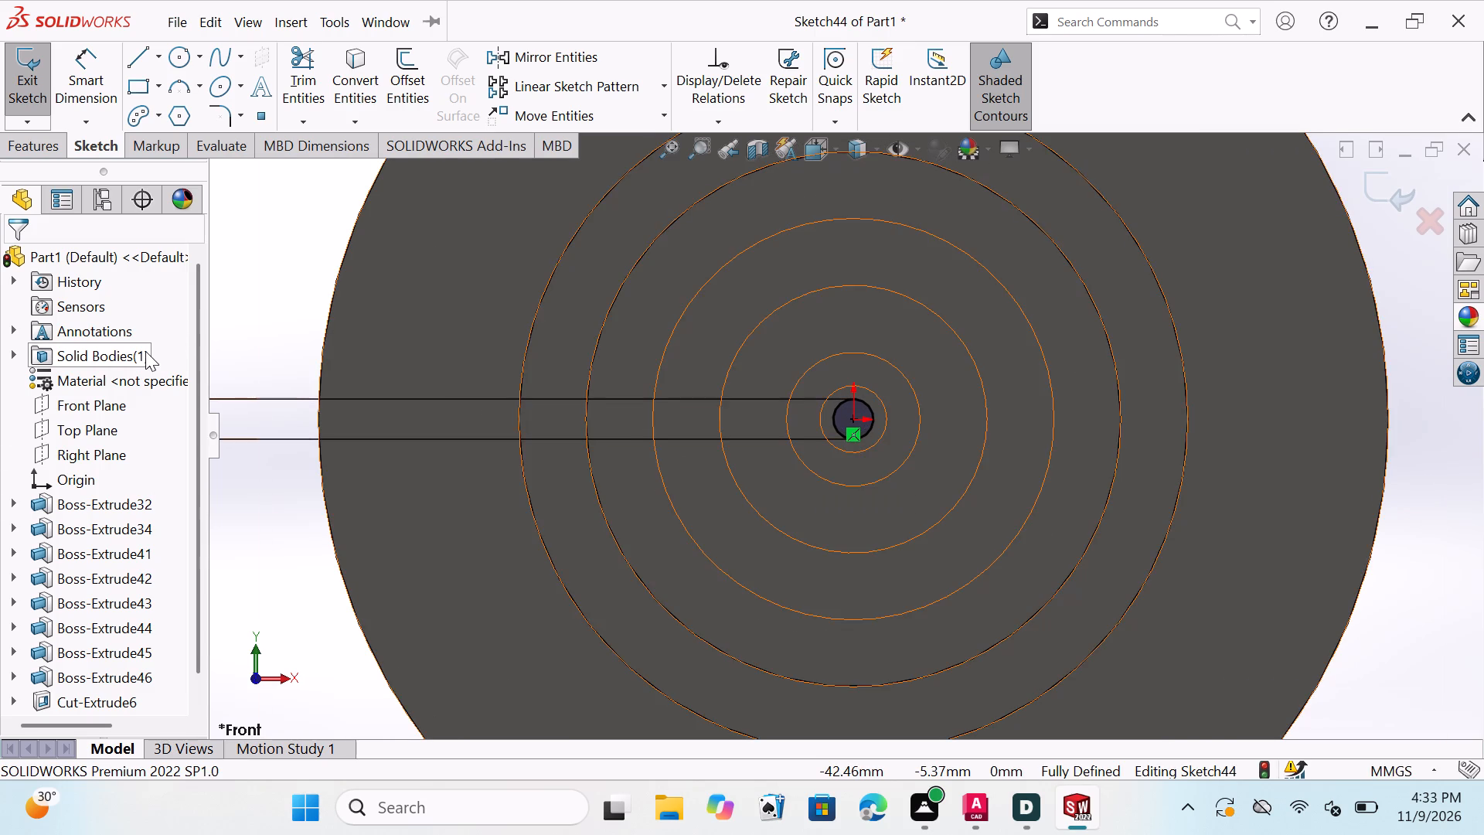
click(34, 144)
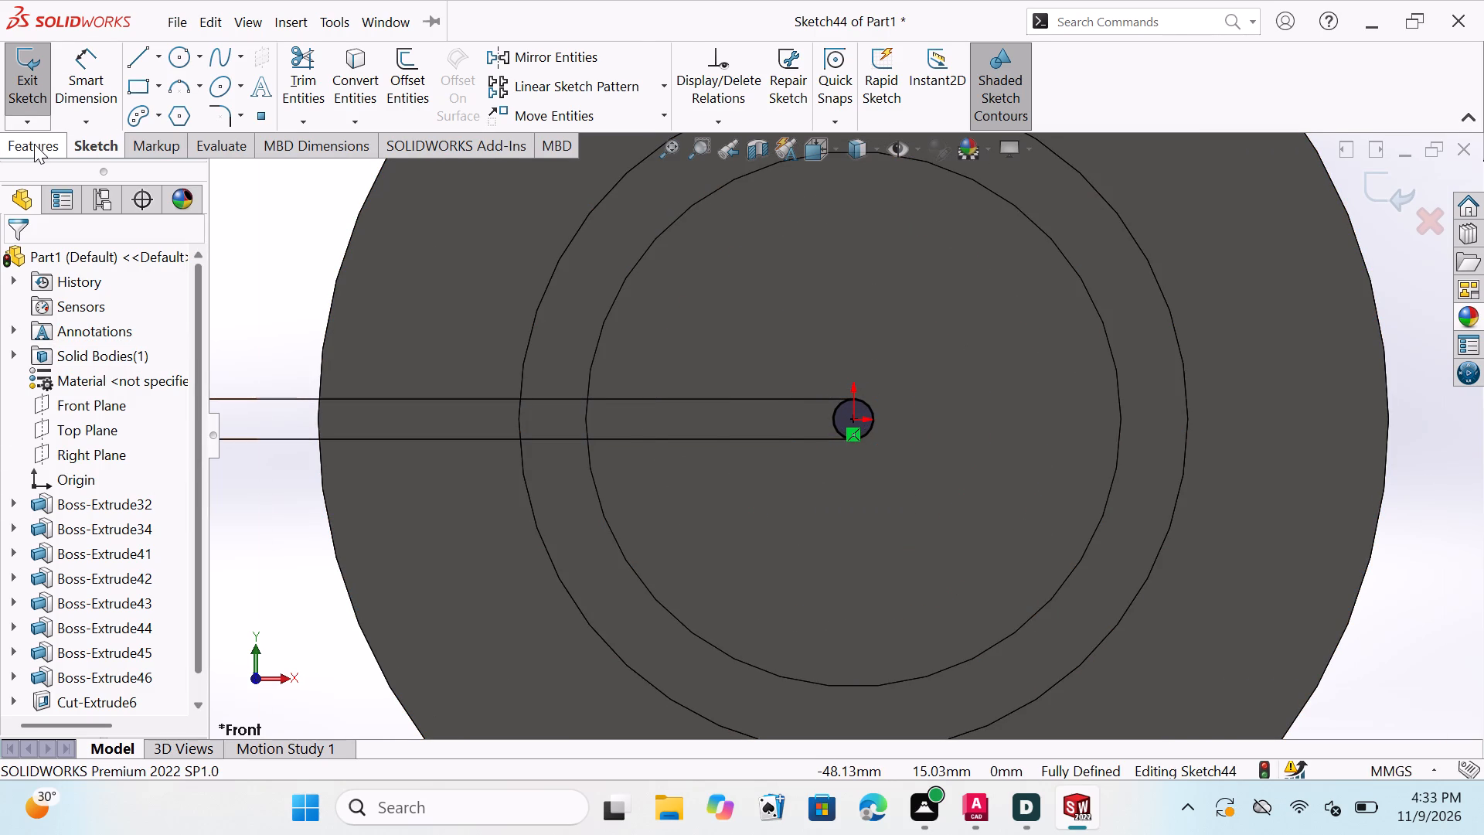
scroll(652, 444, up, 2)
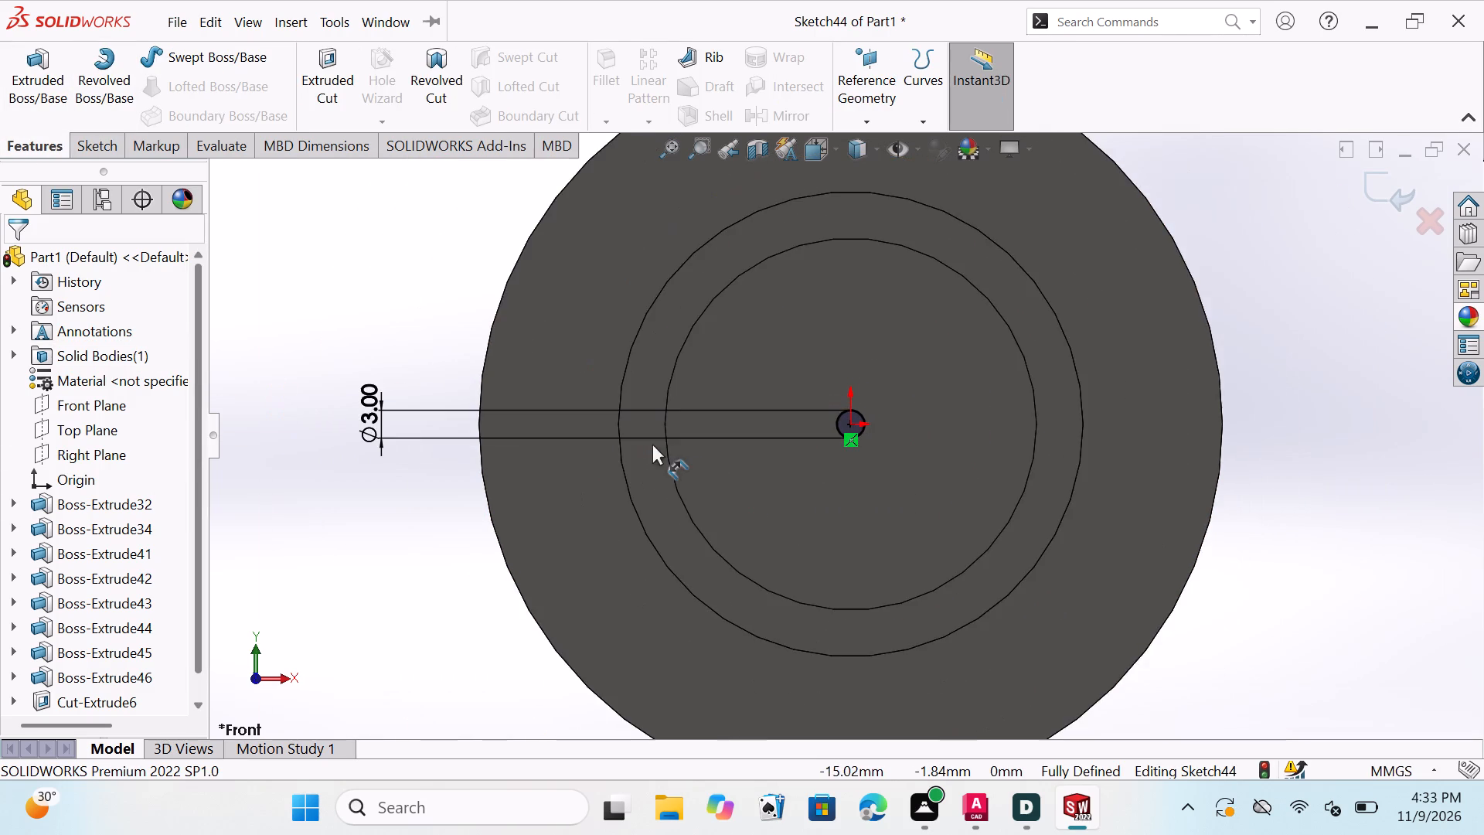
scroll(685, 448, up, 2)
middle_drag(1319, 547, 1278, 543)
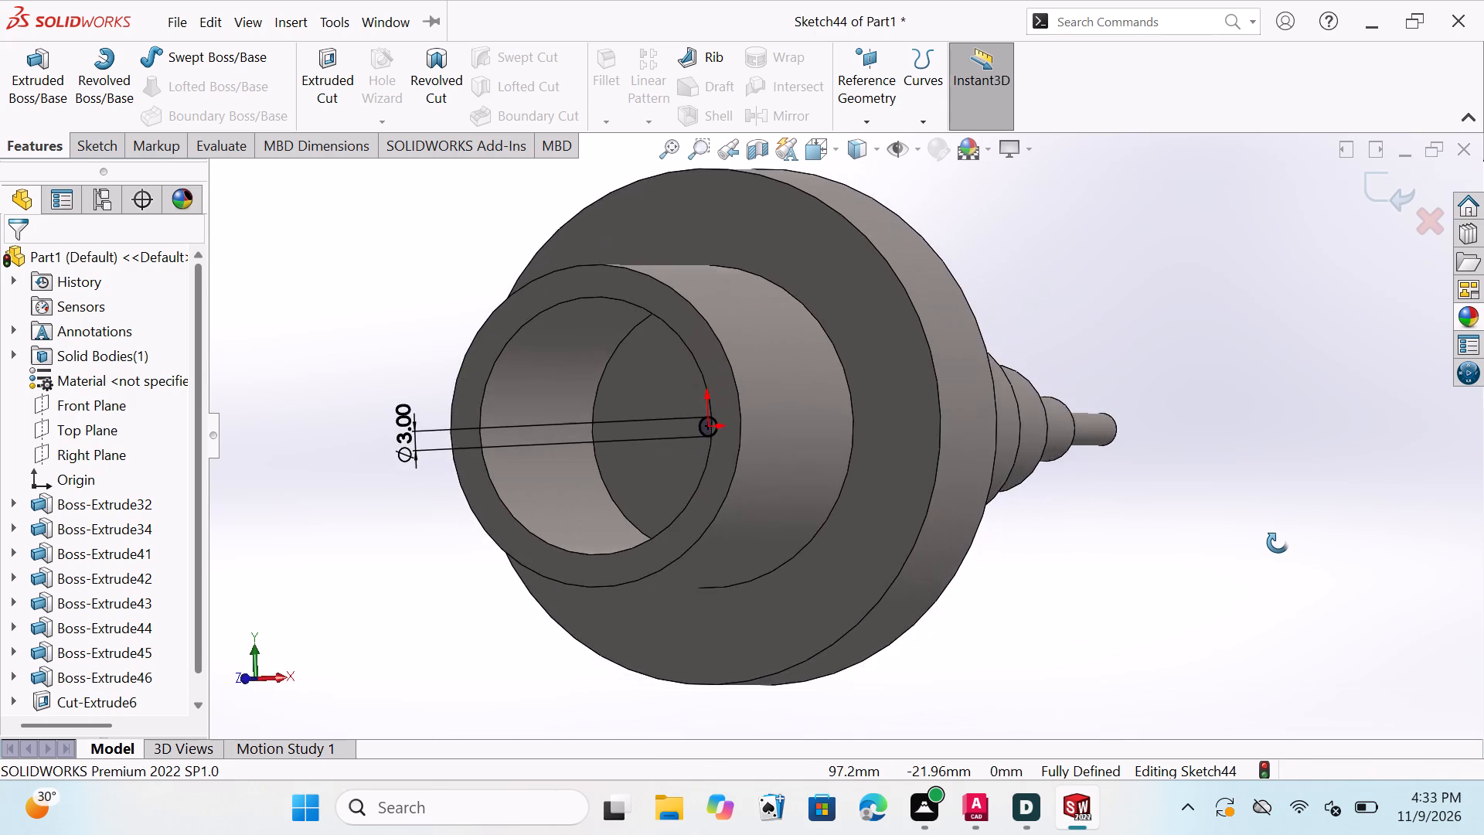
middle_drag(1278, 543, 1275, 574)
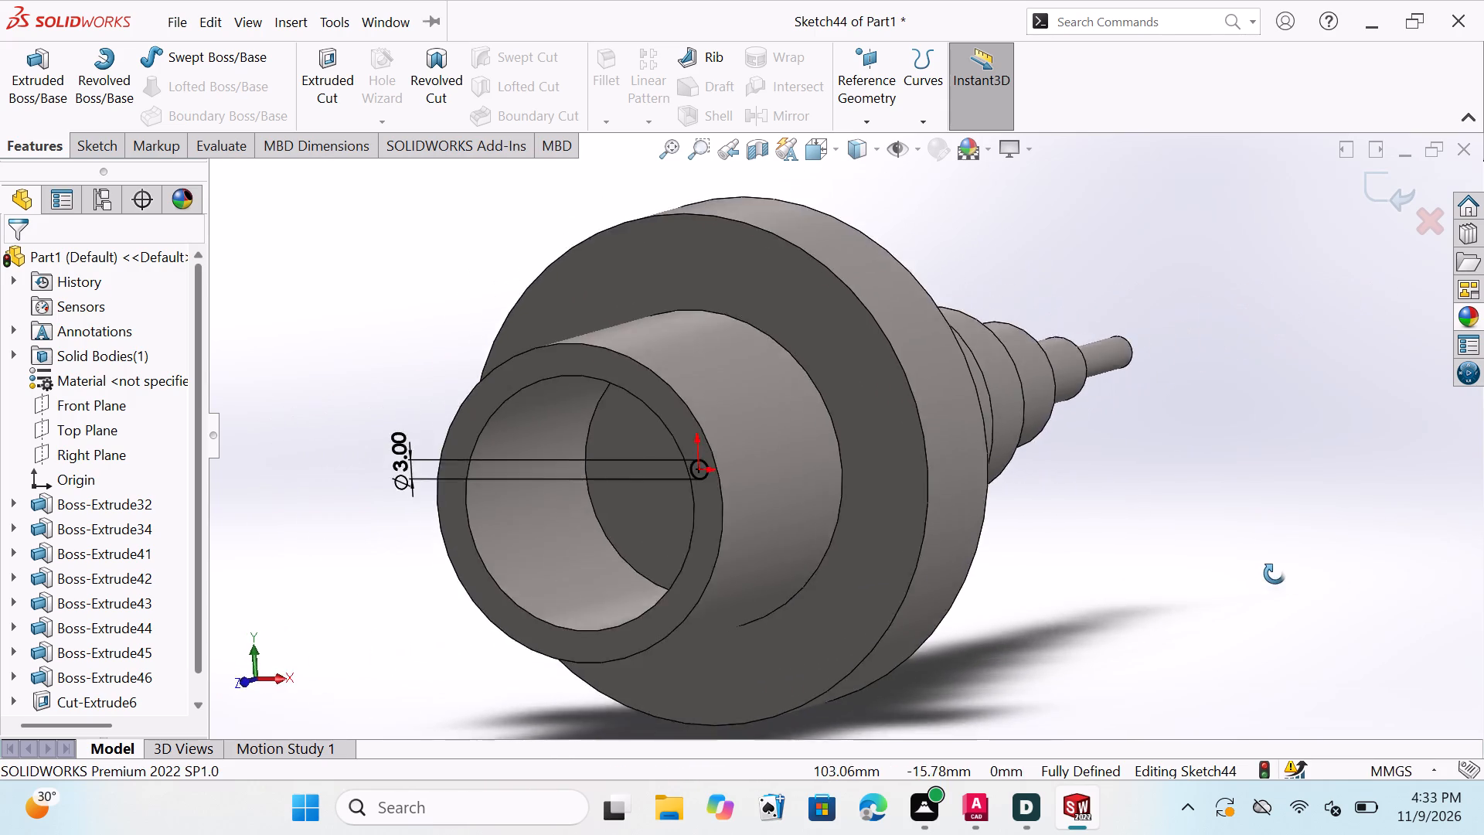
middle_drag(1275, 574, 1318, 539)
scroll(1149, 509, down, 1)
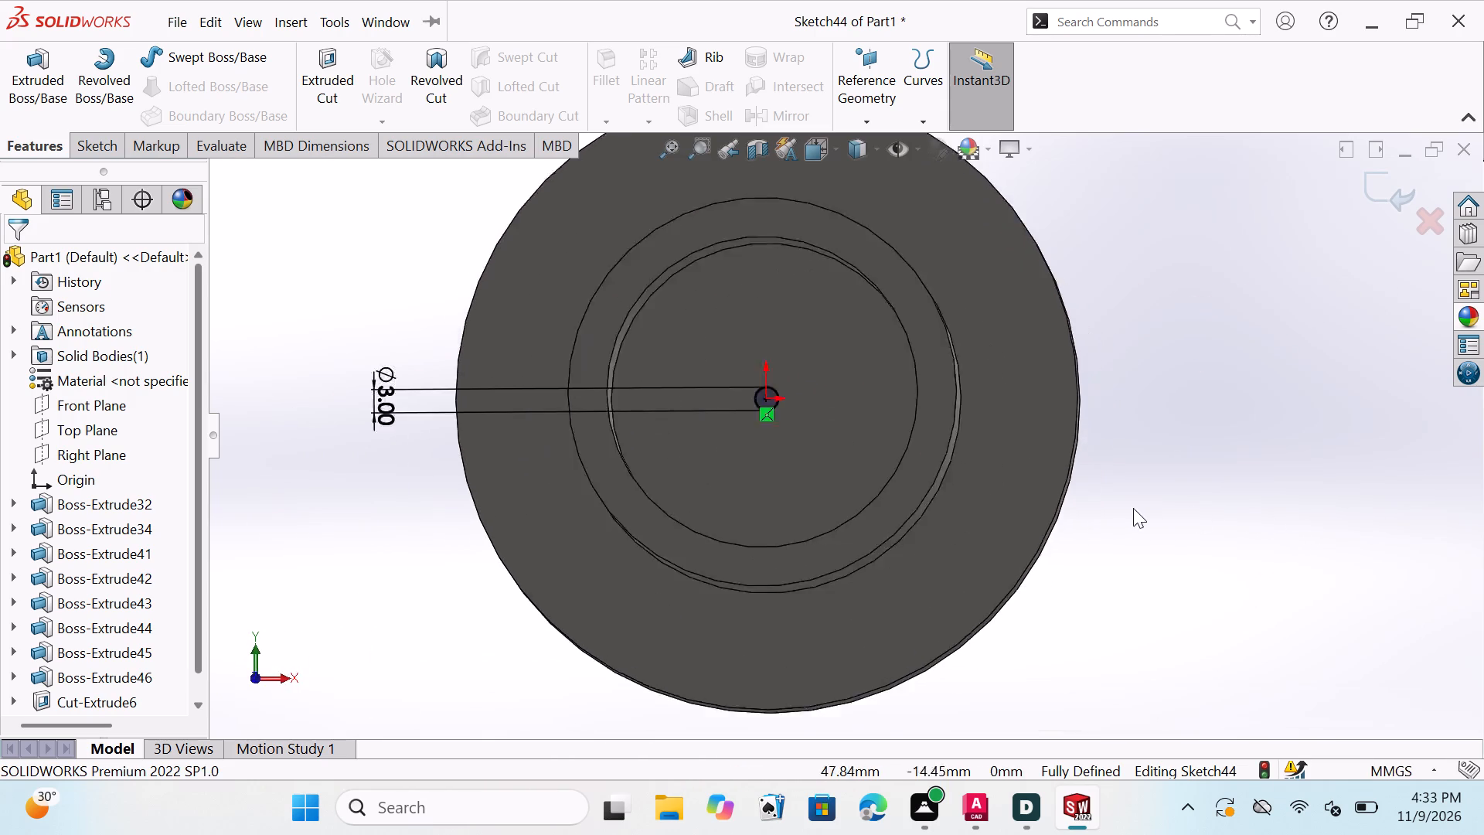
scroll(1133, 508, down, 1)
scroll(590, 417, down, 1)
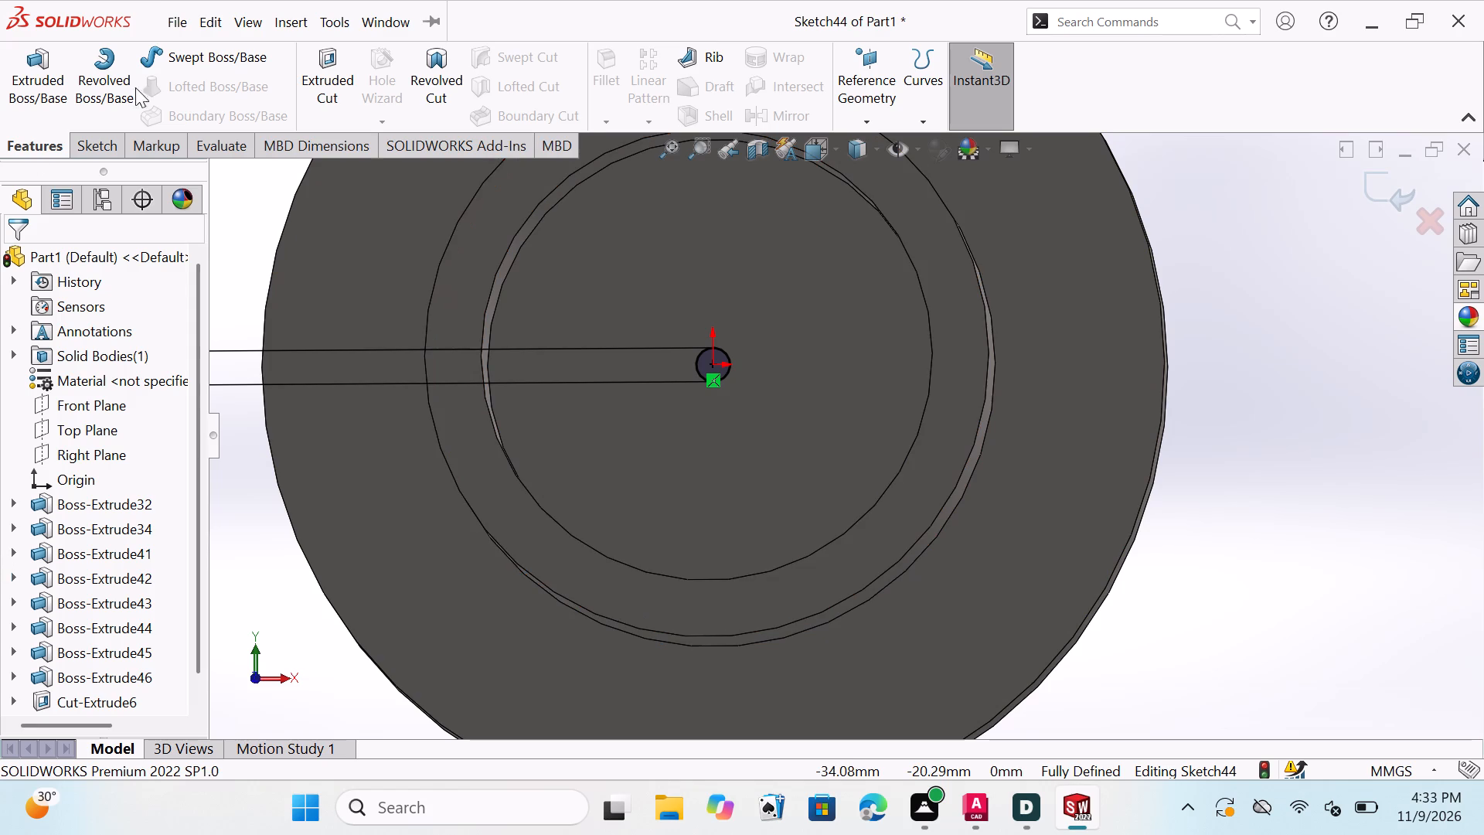
double_click(328, 82)
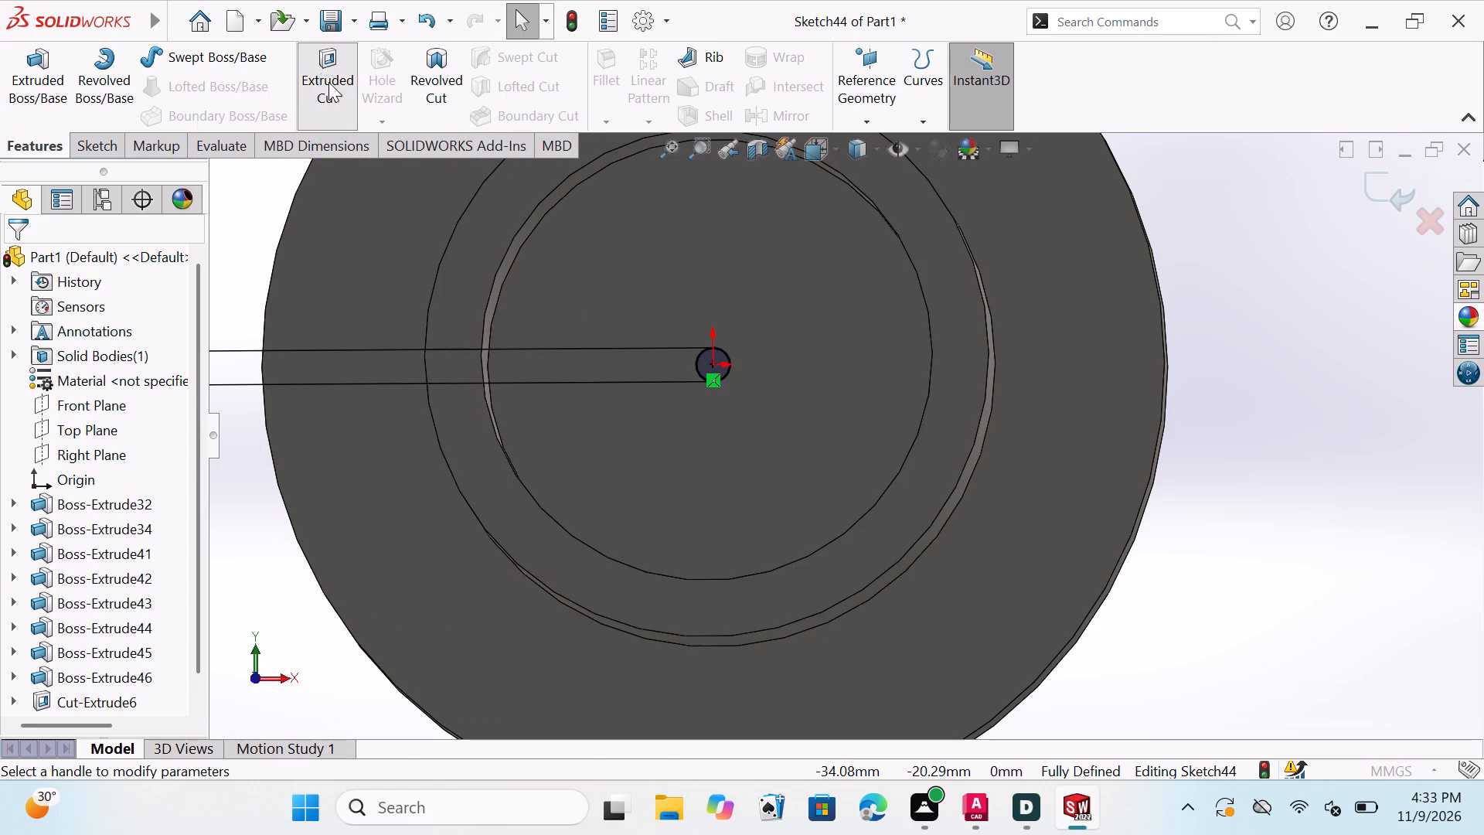
scroll(637, 445, down, 1)
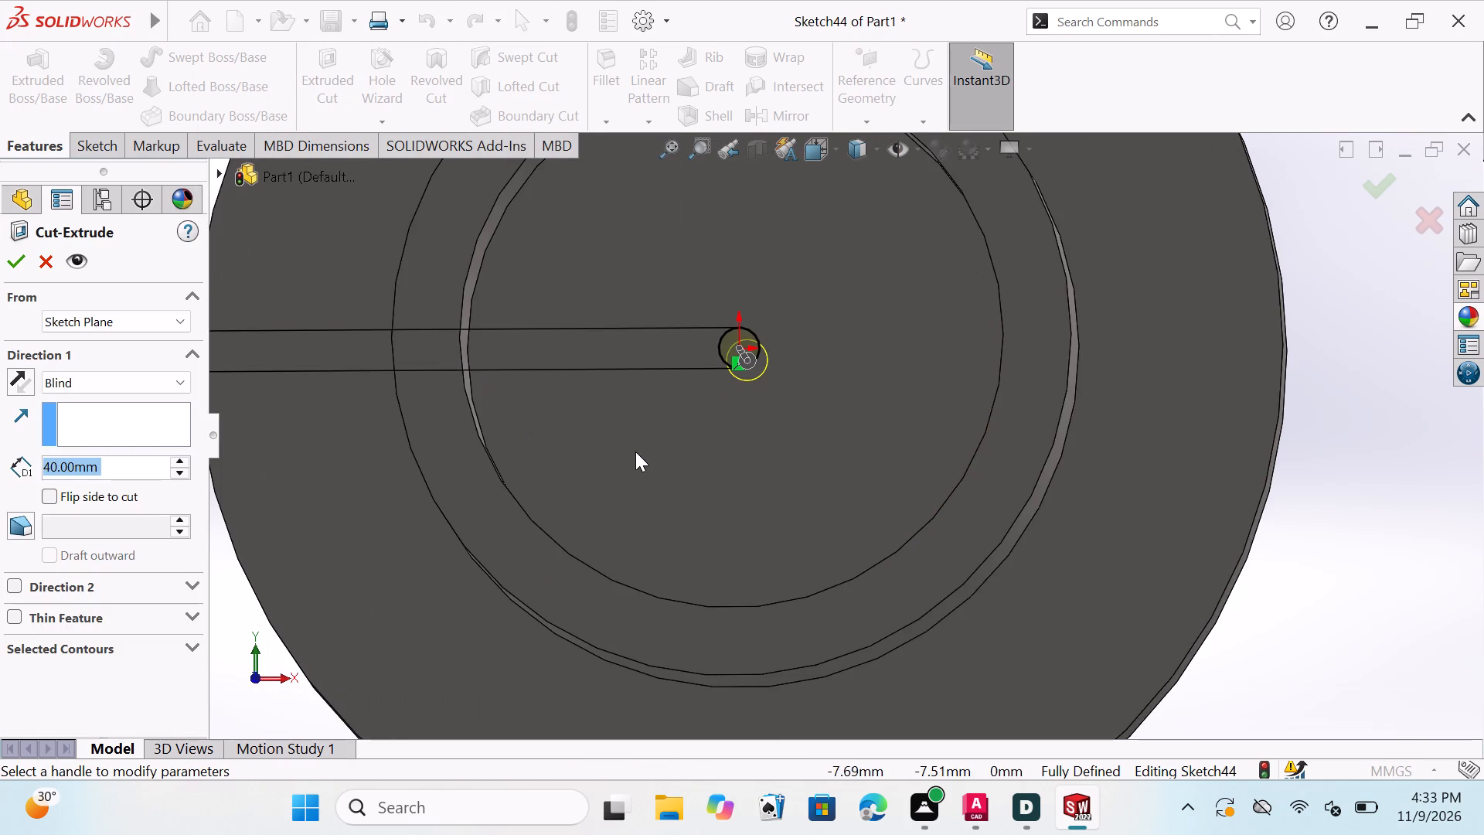
scroll(683, 468, up, 4)
middle_drag(1130, 467, 1094, 502)
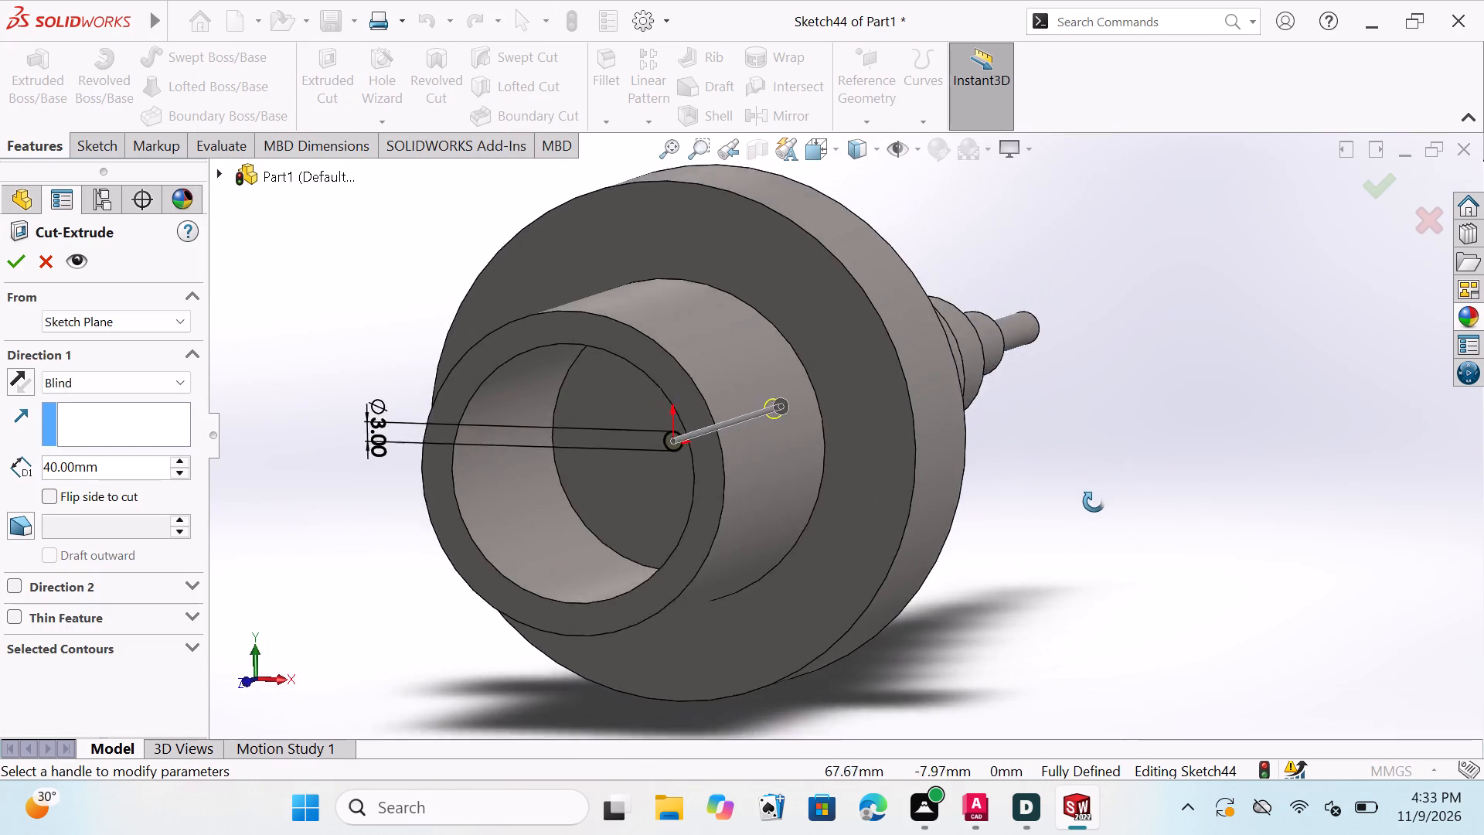
middle_drag(1094, 502, 1044, 532)
middle_drag(1030, 543, 1015, 554)
middle_click(1006, 563)
middle_click(1003, 566)
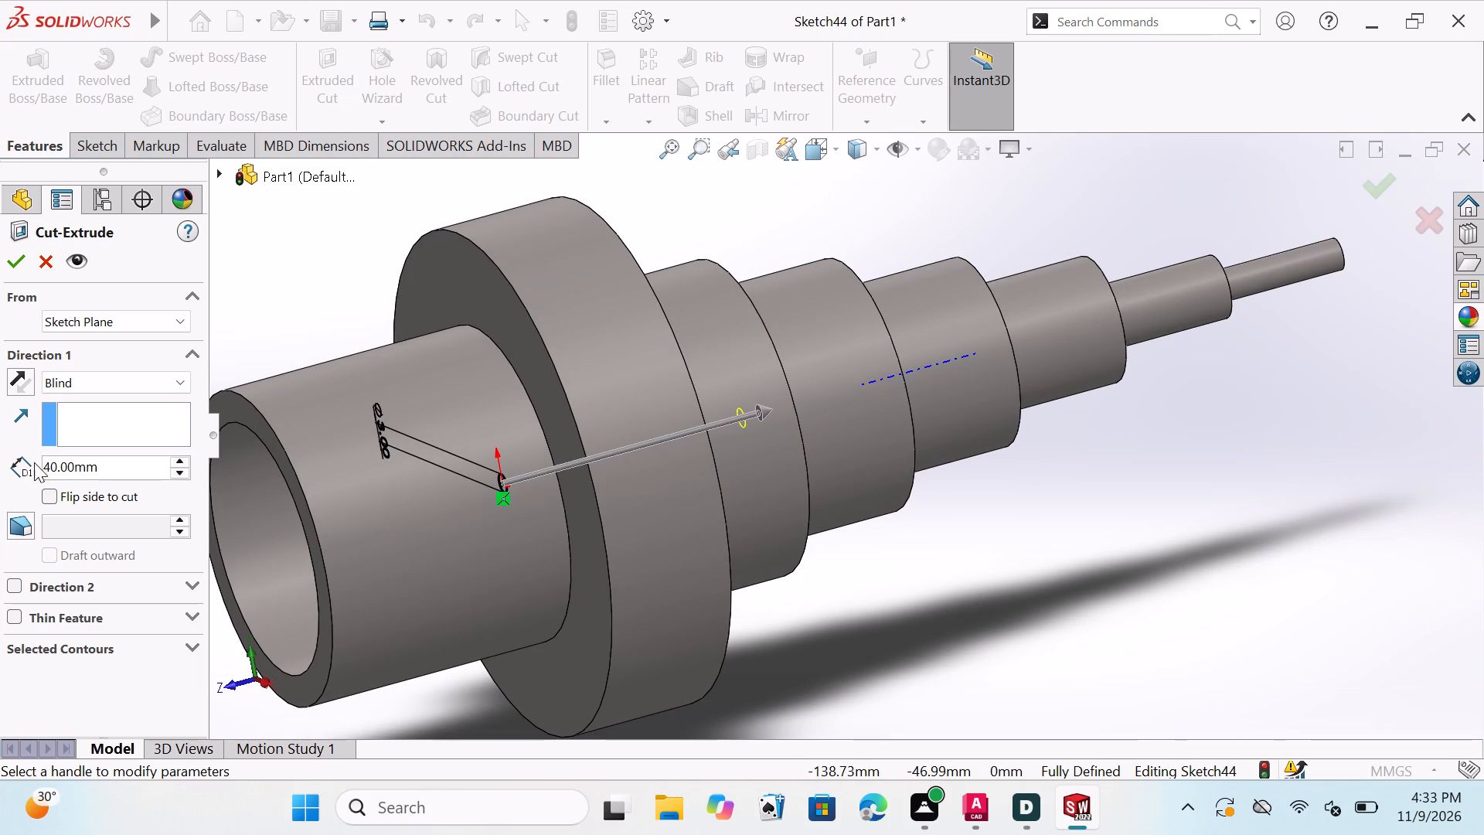
click(124, 465)
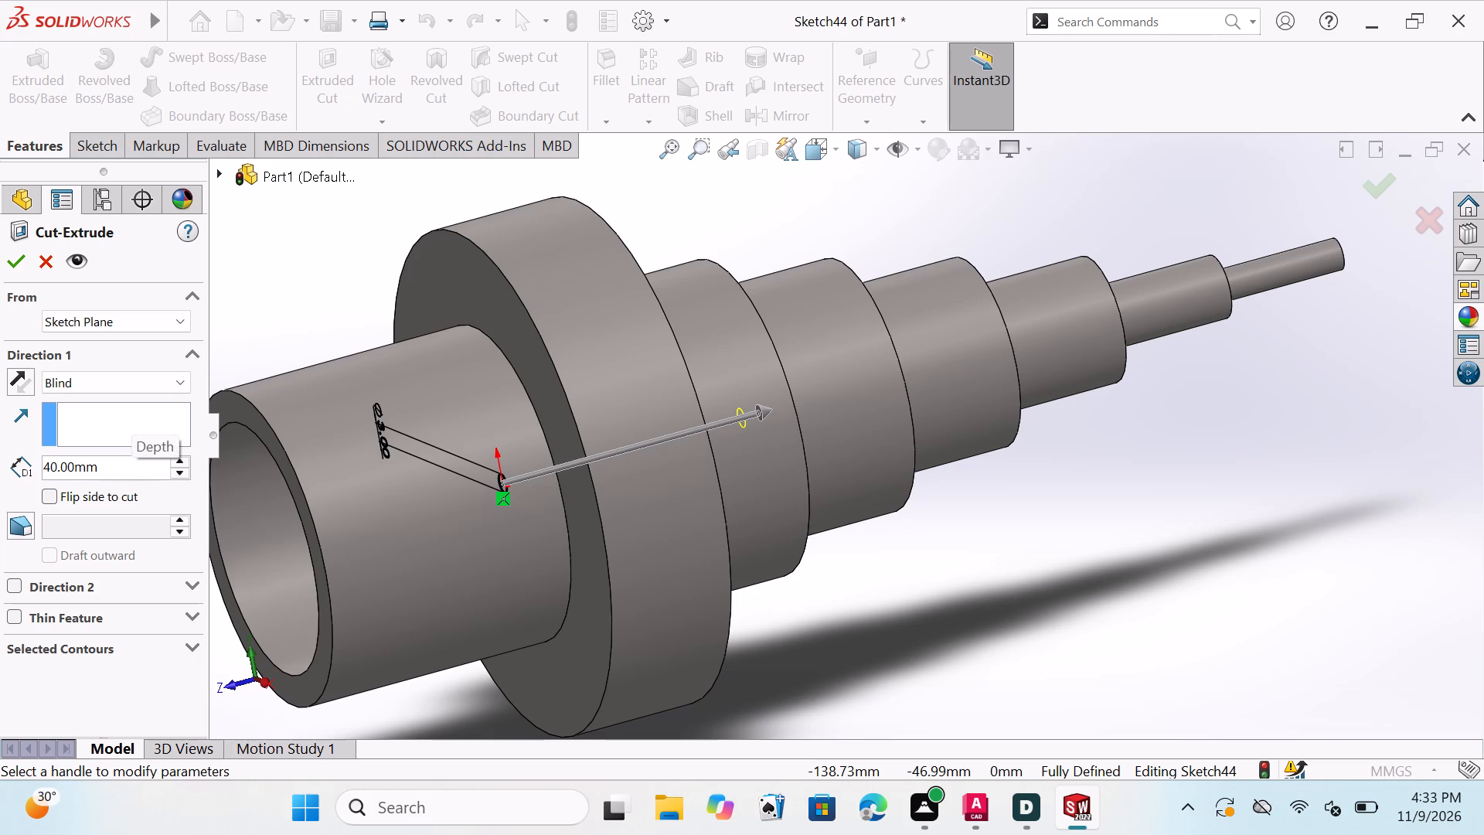
key(BackSpace)
key(BackSpace)
key(BackSpace)
key(BackSpace)
key(BackSpace)
key(BackSpace)
key(BackSpace)
key(BackSpace)
key(BackSpace)
key(BackSpace)
key(BackSpace)
key(BackSpace)
key(BackSpace)
key(BackSpace)
key(BackSpace)
key(BackSpace)
key(BackSpace)
key(BackSpace)
key(BackSpace)
key(BackSpace)
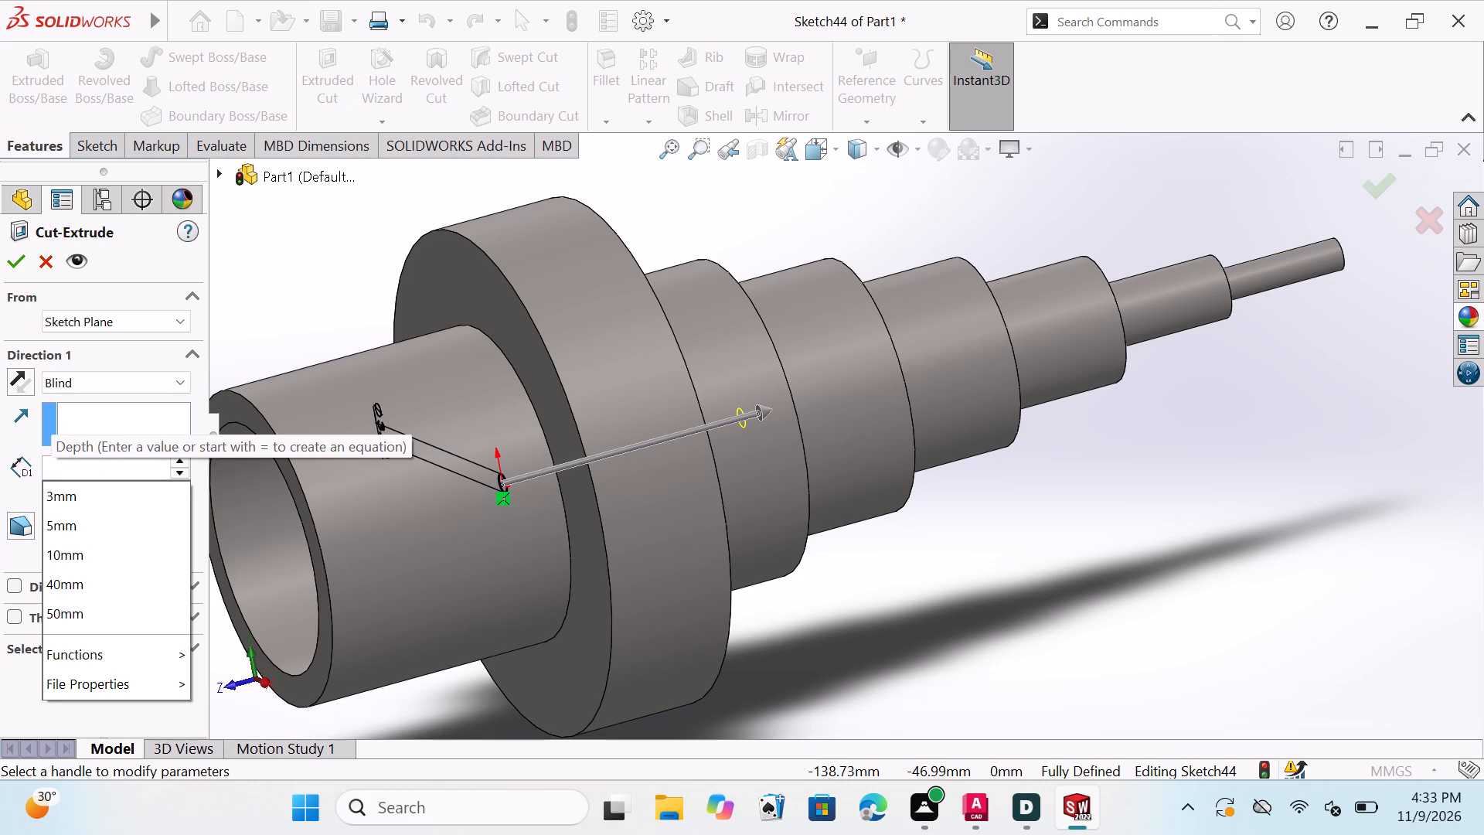
text(14)
key(0)
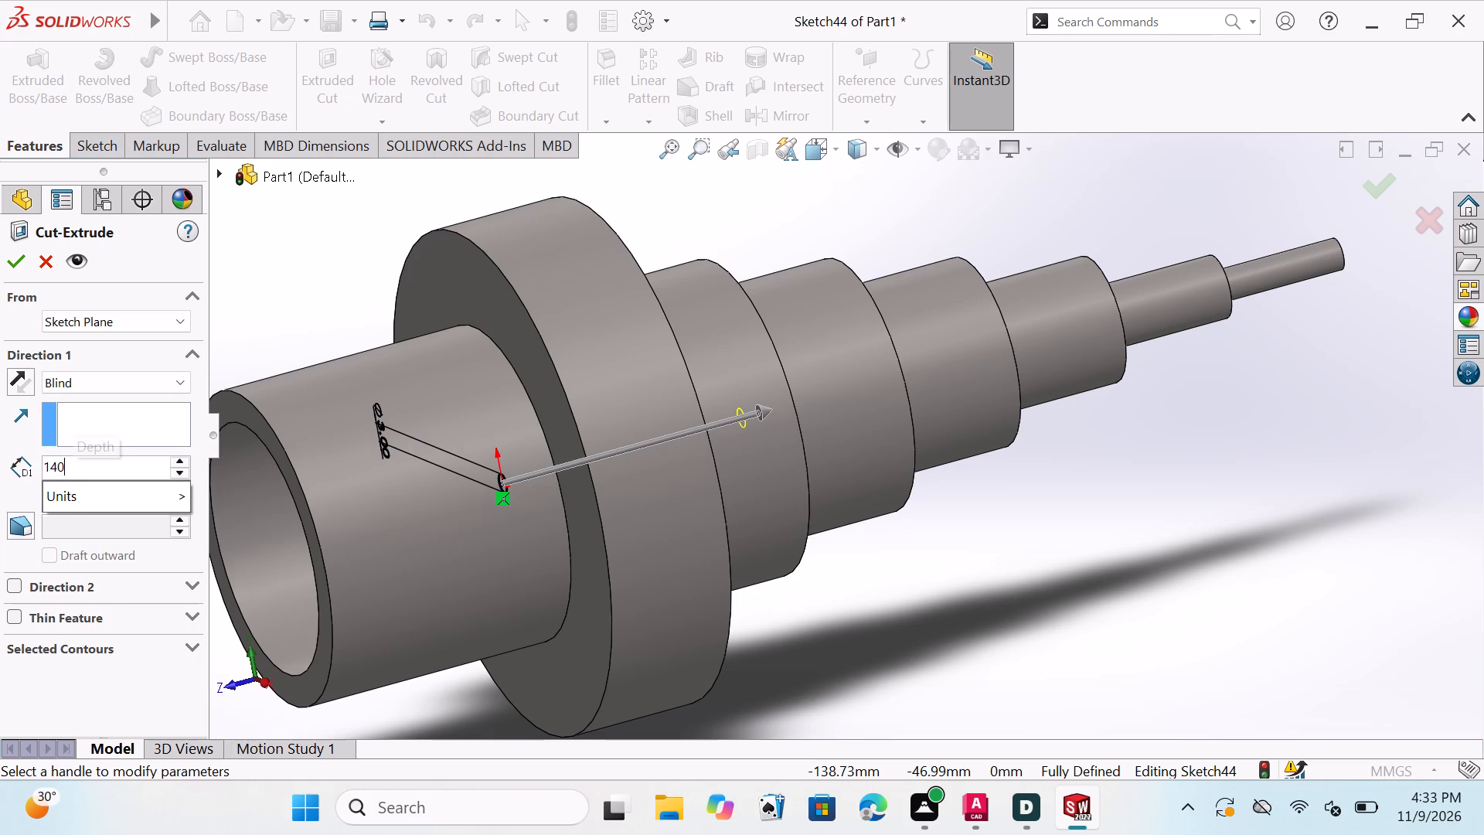
click(18, 260)
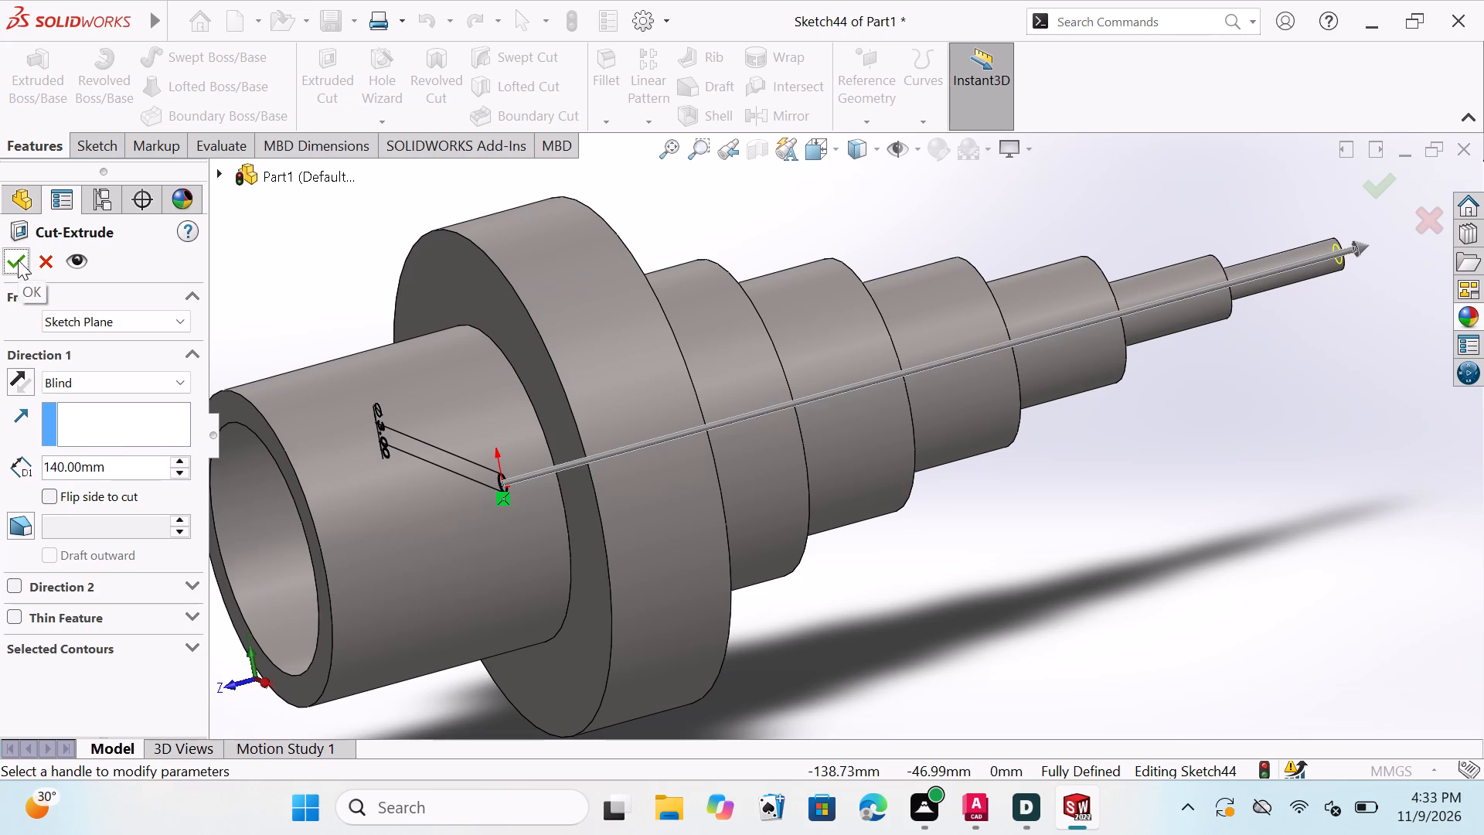
click(8, 254)
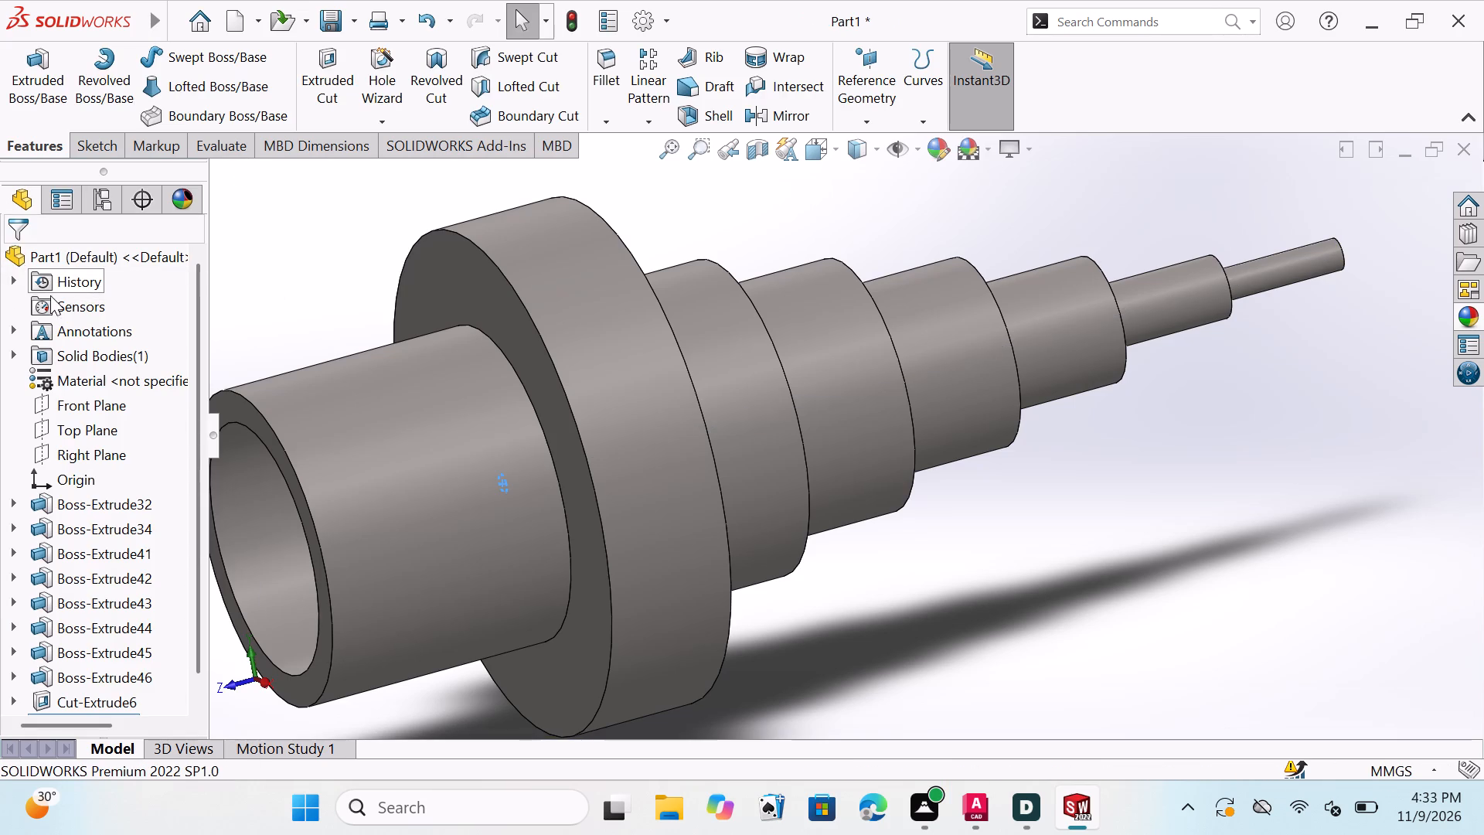
Examine the shaft from its stepped side and look into the bored front end to check the axial hole.
scroll(419, 439, up, 2)
scroll(415, 463, down, 1)
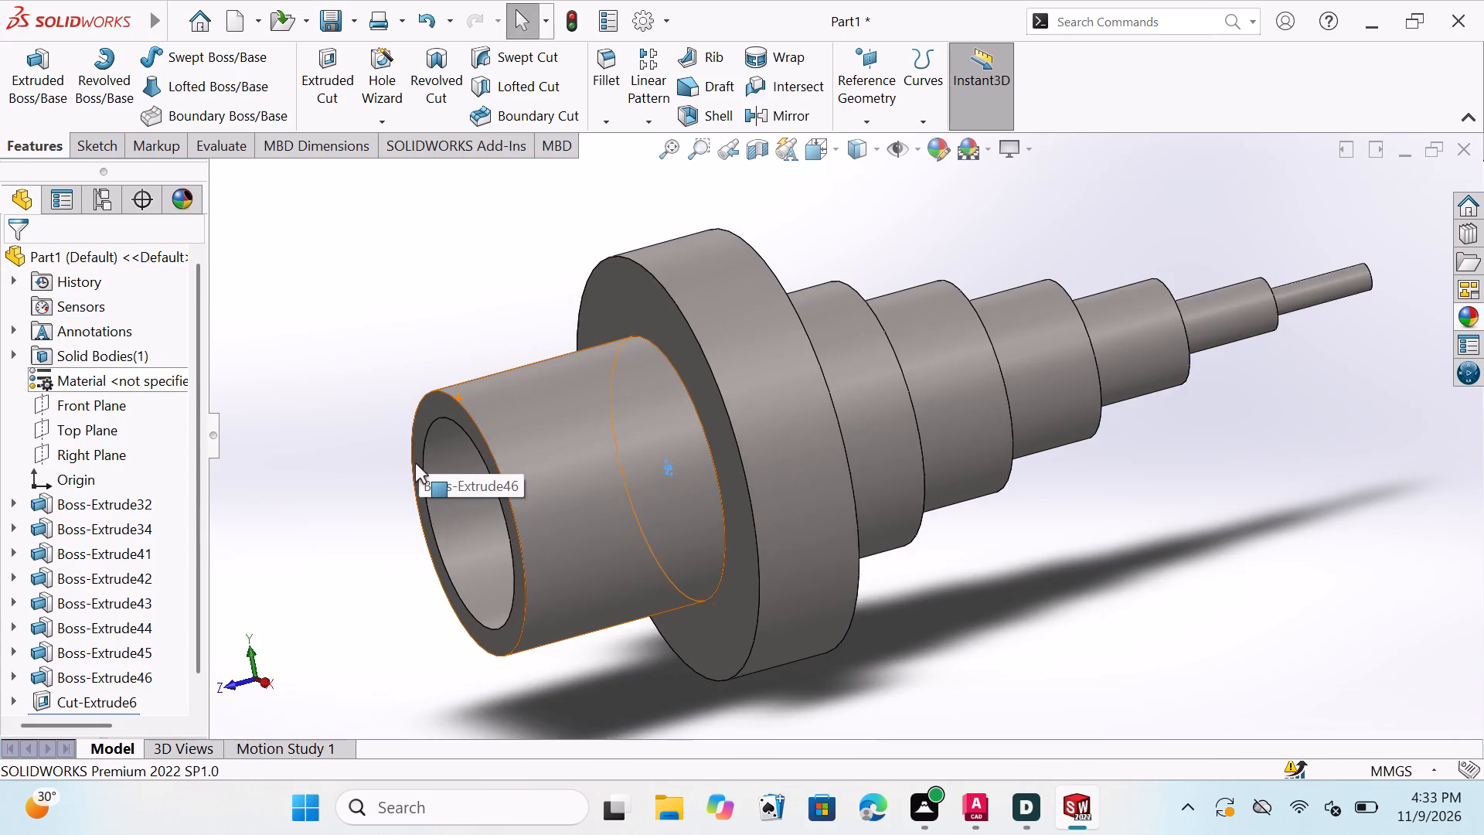
scroll(415, 463, down, 1)
scroll(446, 527, up, 2)
middle_drag(808, 548, 839, 525)
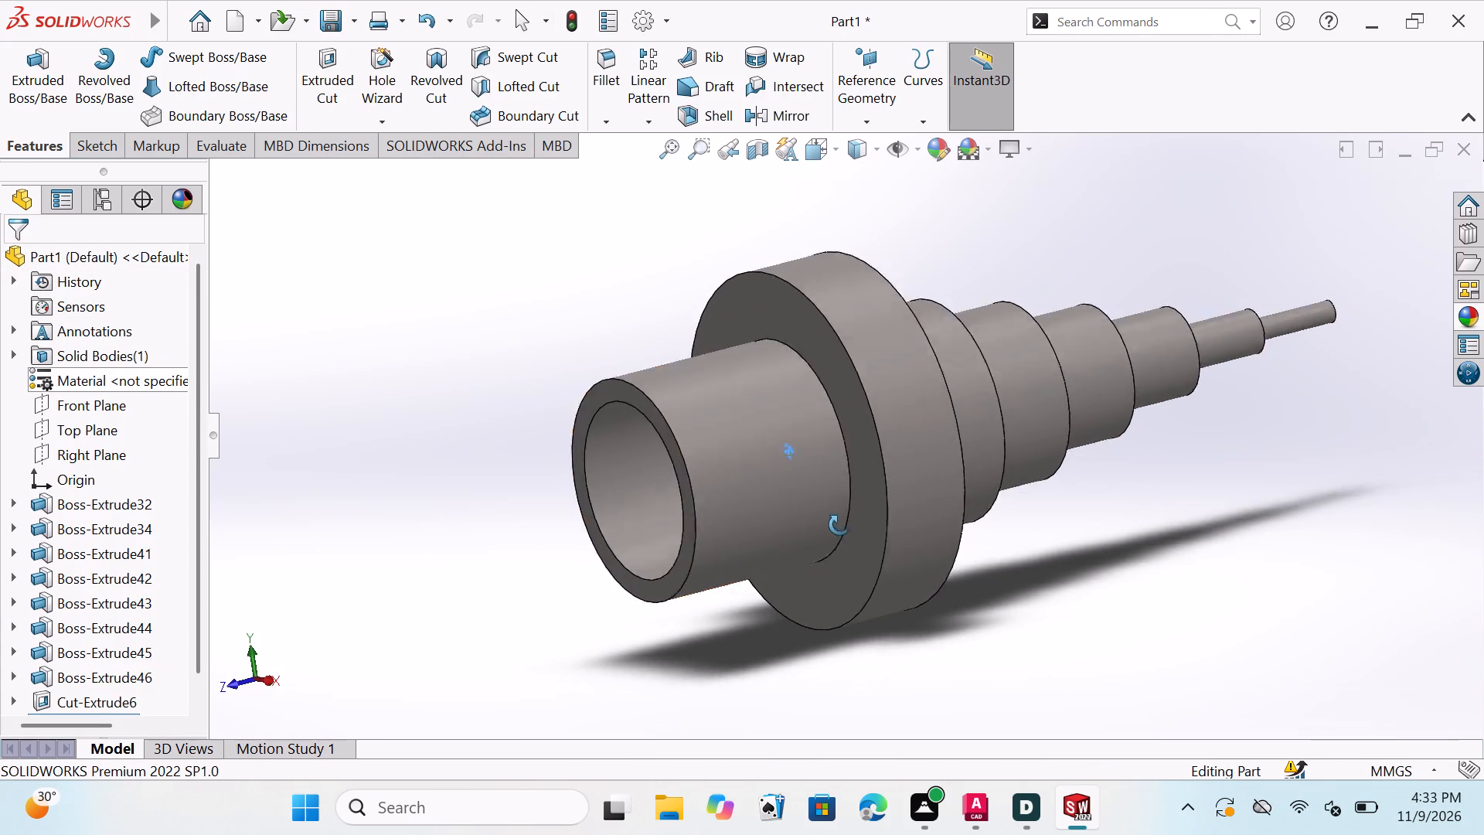
middle_drag(839, 525, 920, 452)
middle_drag(917, 449, 883, 489)
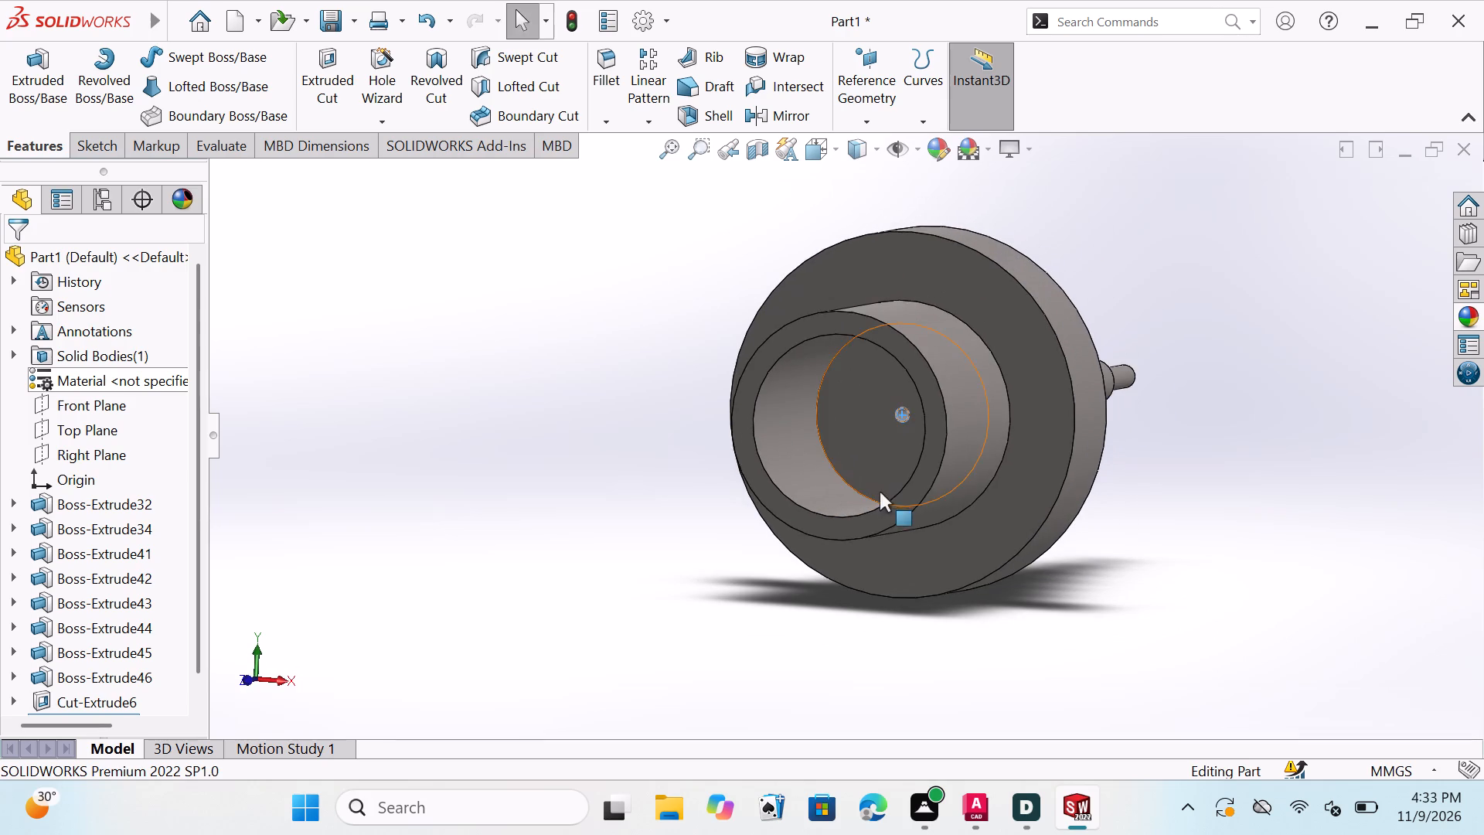
Clear the selection and examine the whole shaft from its thin end, its stepped side and its bored front end.
key(Escape)
key(Escape)
key(Escape)
key(Escape)
key(Escape)
key(Escape)
key(Escape)
key(Escape)
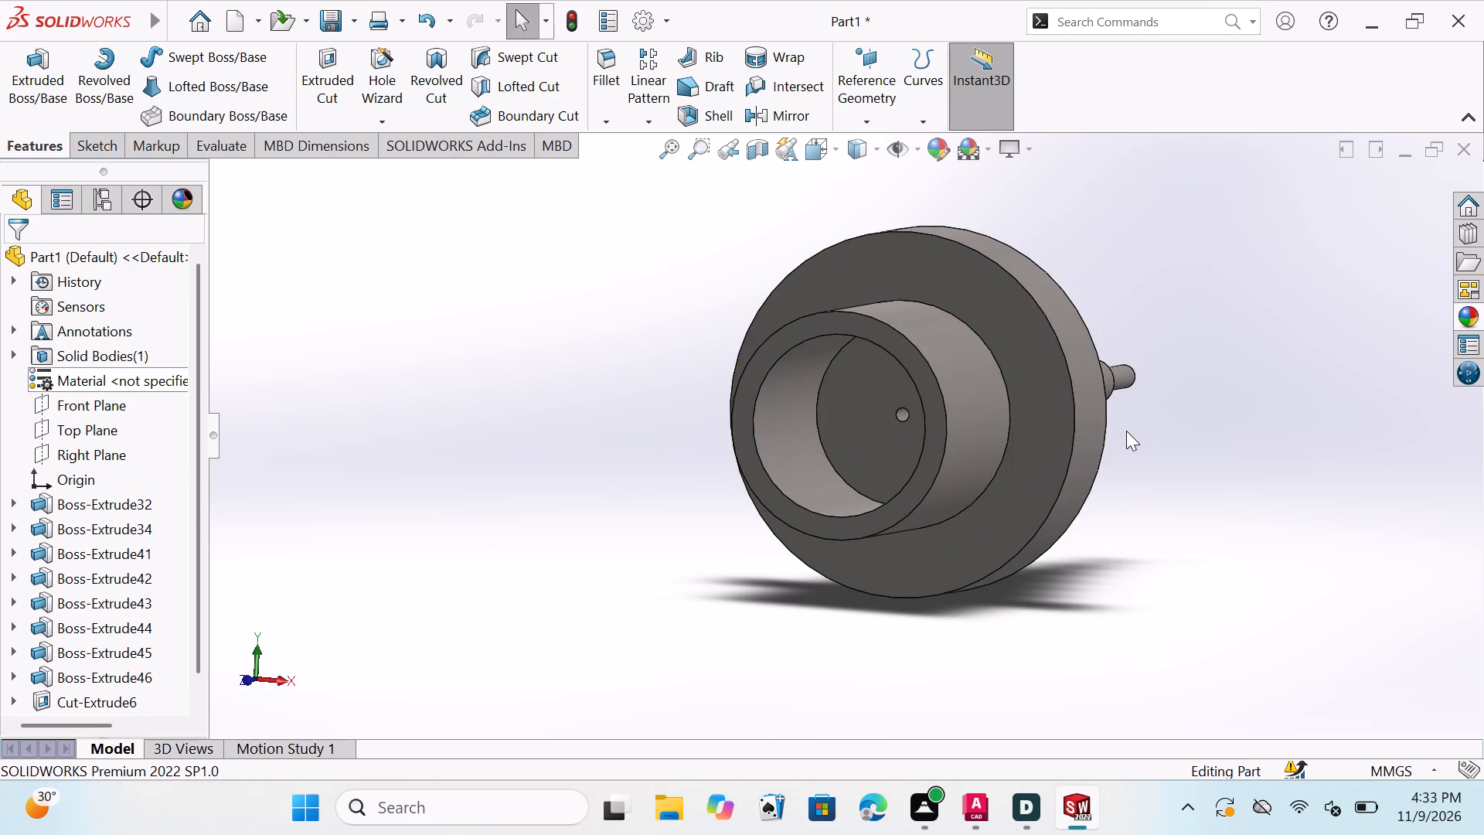
middle_drag(1137, 441, 873, 538)
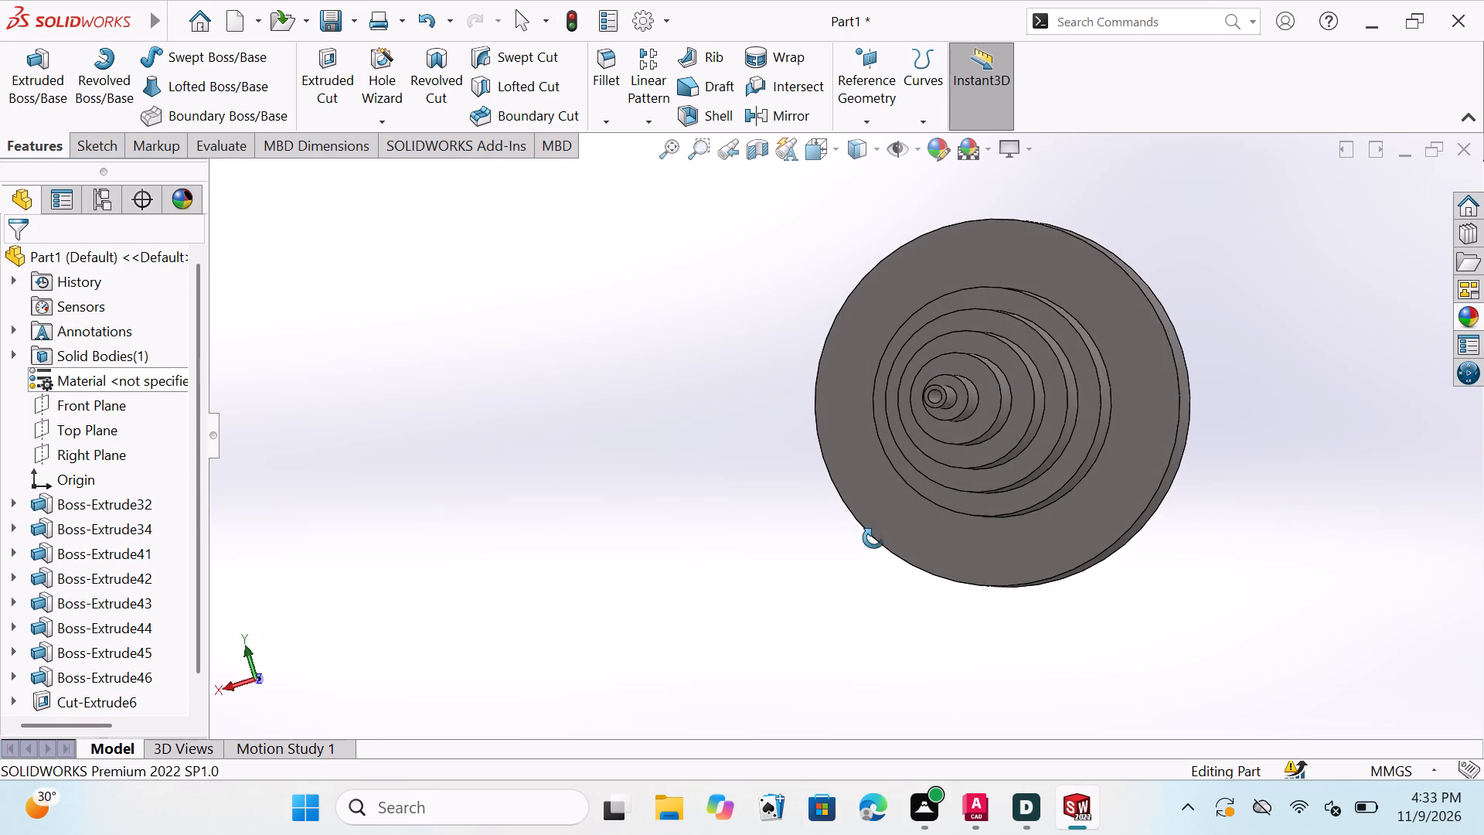
middle_drag(873, 538, 885, 508)
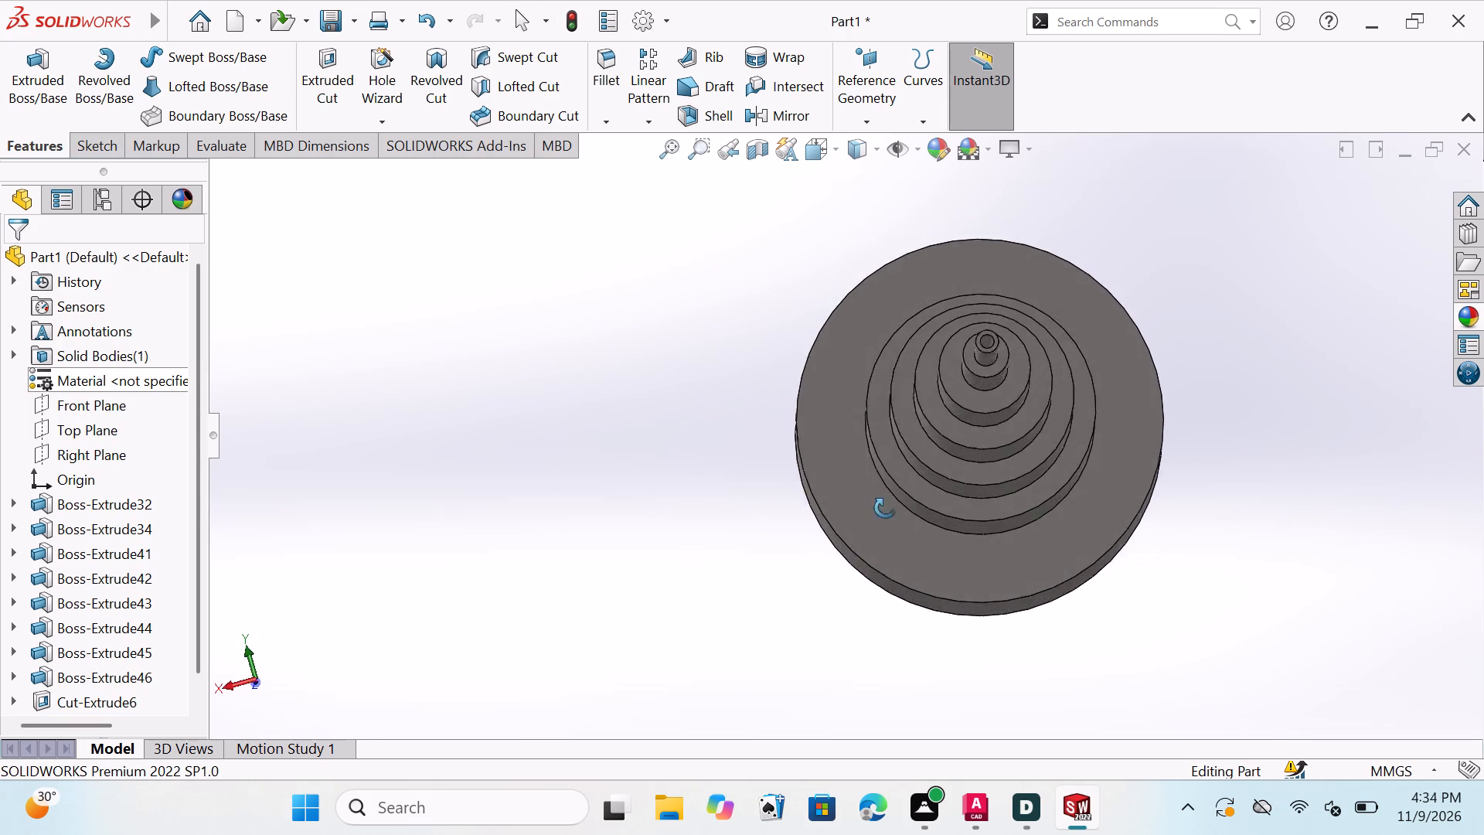
middle_drag(885, 508, 985, 567)
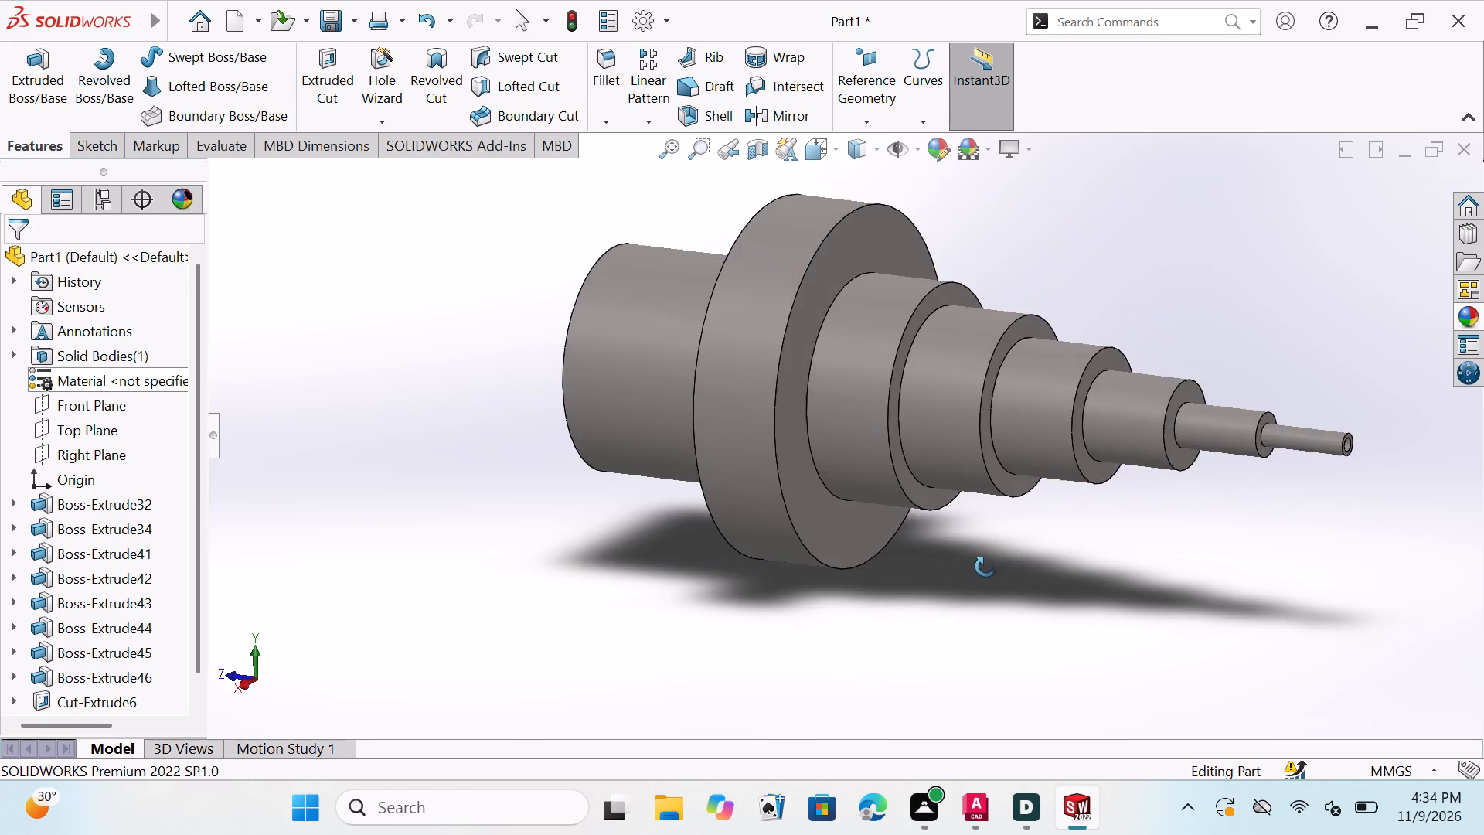
middle_drag(985, 567, 1011, 555)
middle_drag(1026, 544, 1060, 472)
middle_drag(1093, 510, 1117, 581)
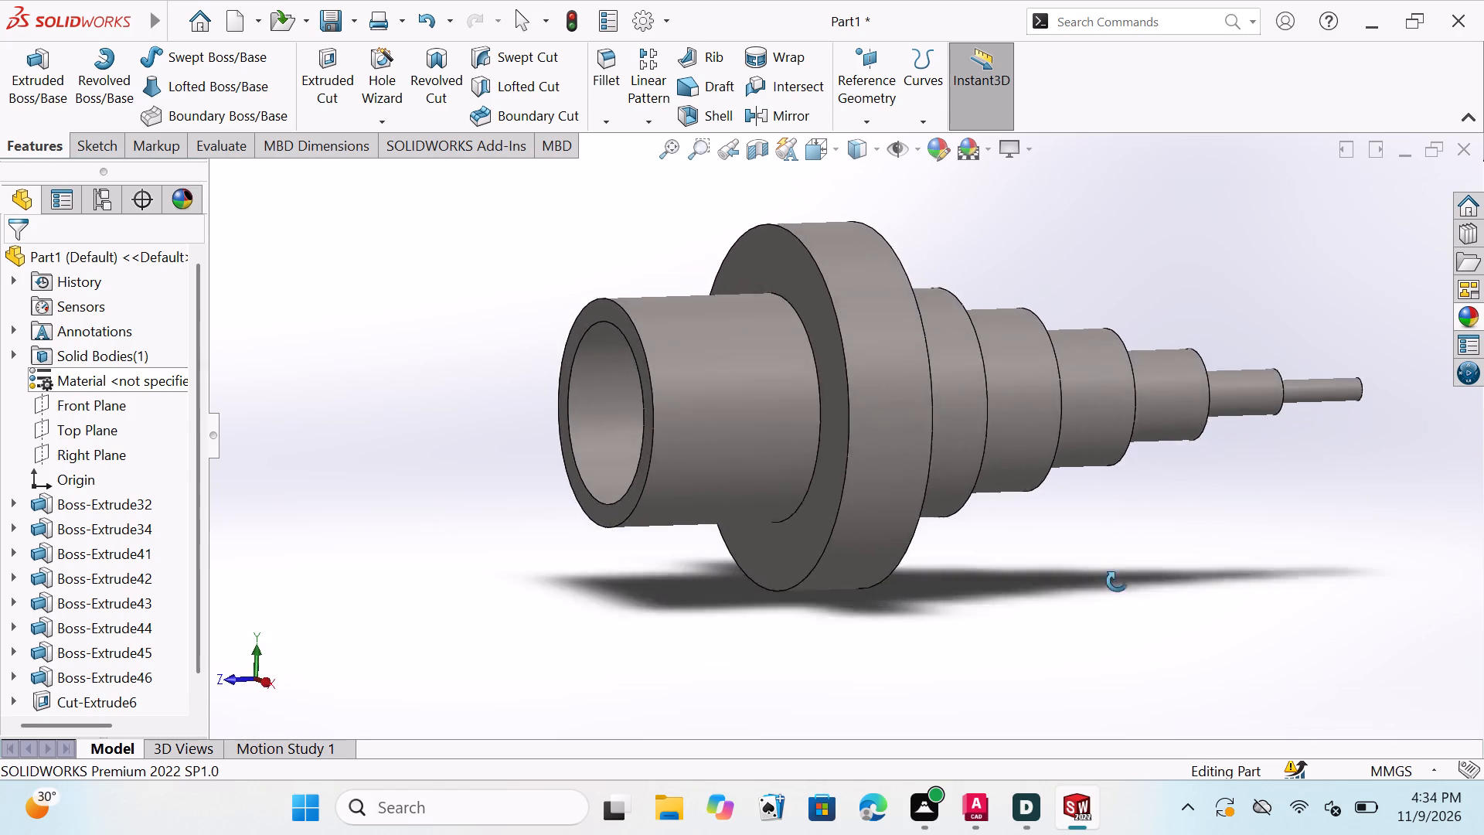
middle_drag(1117, 581, 1102, 618)
middle_drag(1217, 526, 1292, 515)
middle_drag(1190, 481, 1273, 478)
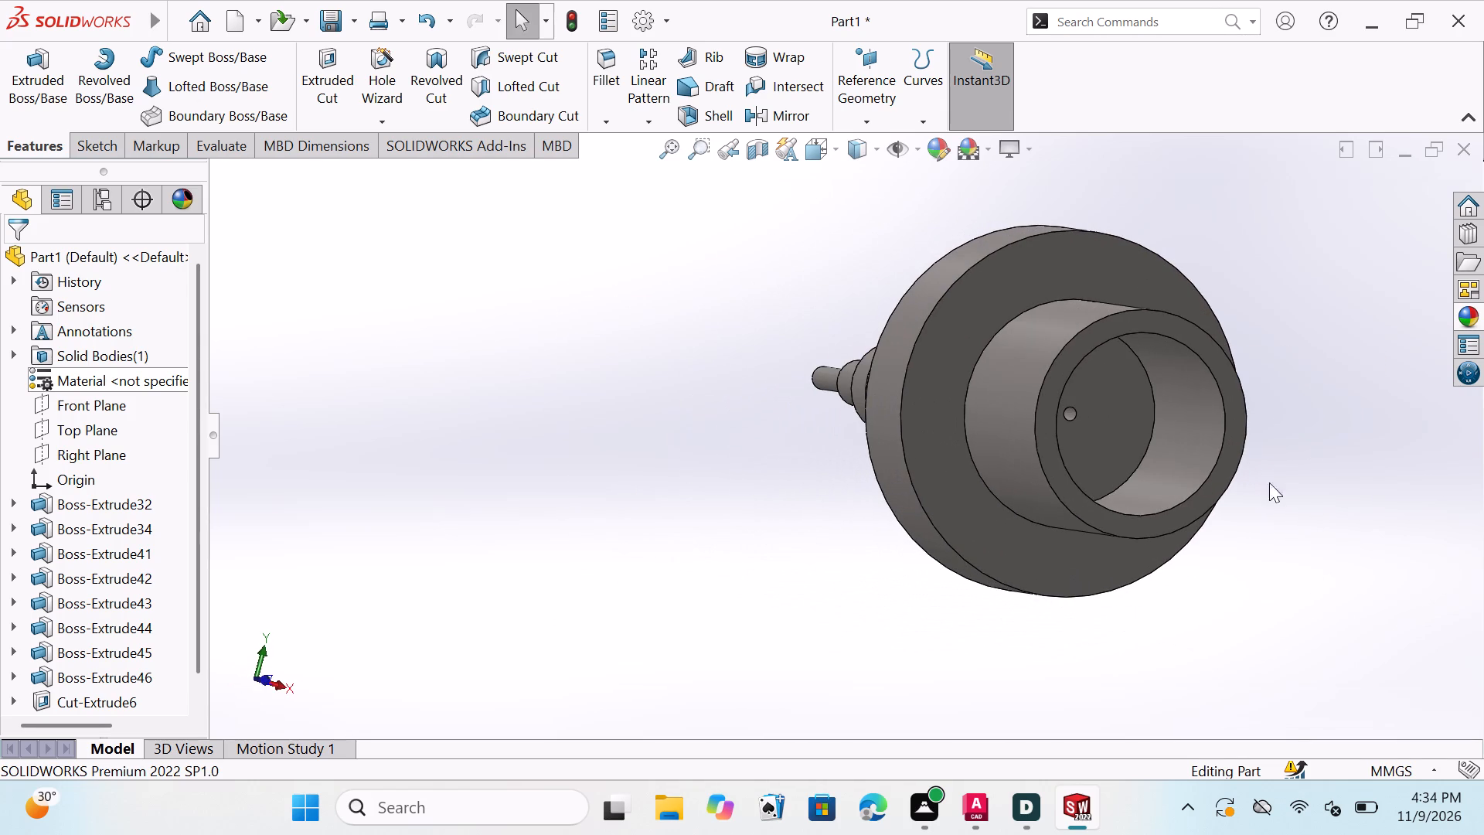
middle_drag(1269, 491, 1107, 563)
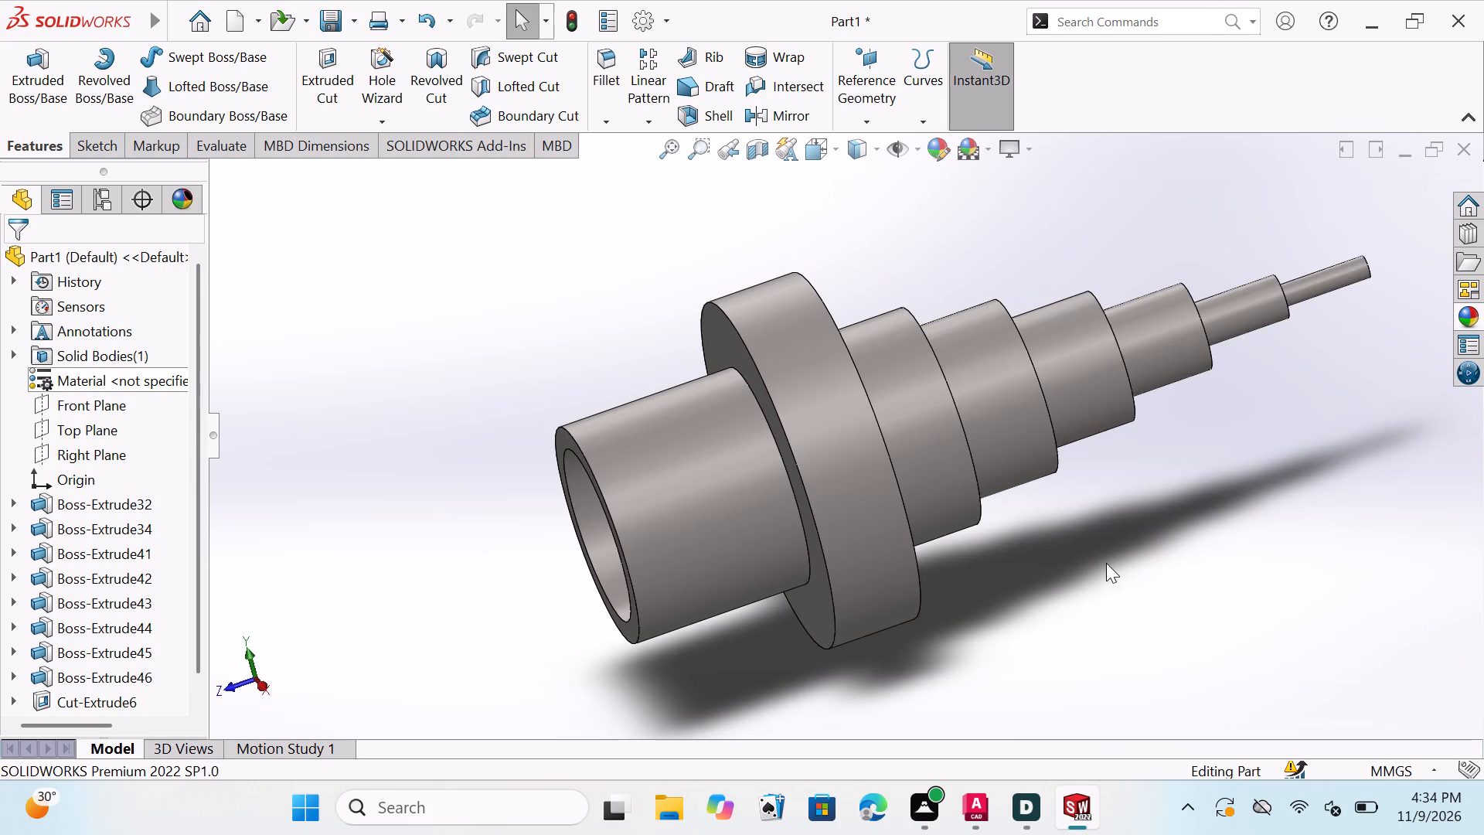
scroll(1191, 453, down, 1)
scroll(1189, 455, up, 3)
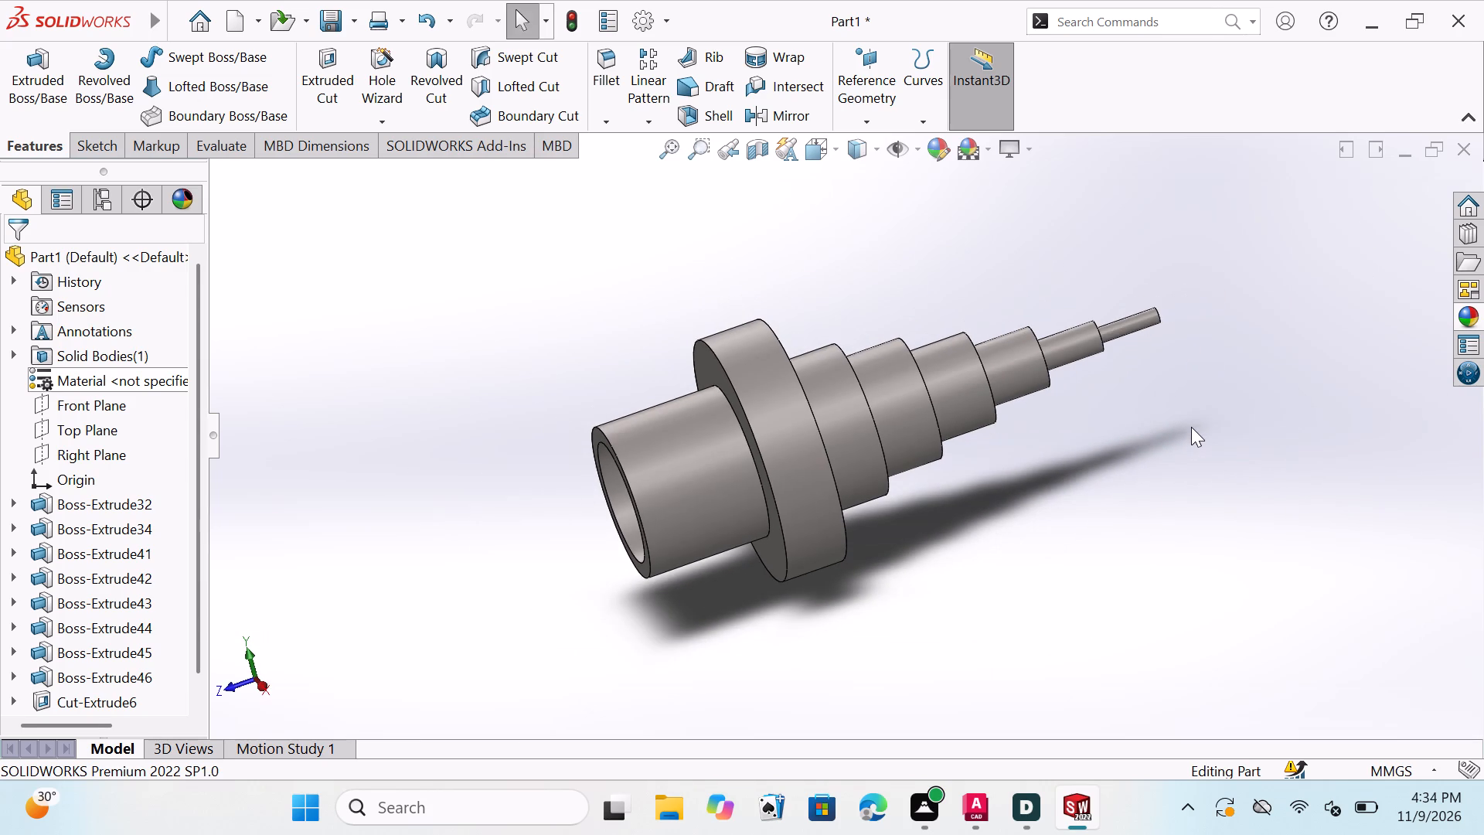
middle_drag(1191, 427, 1221, 400)
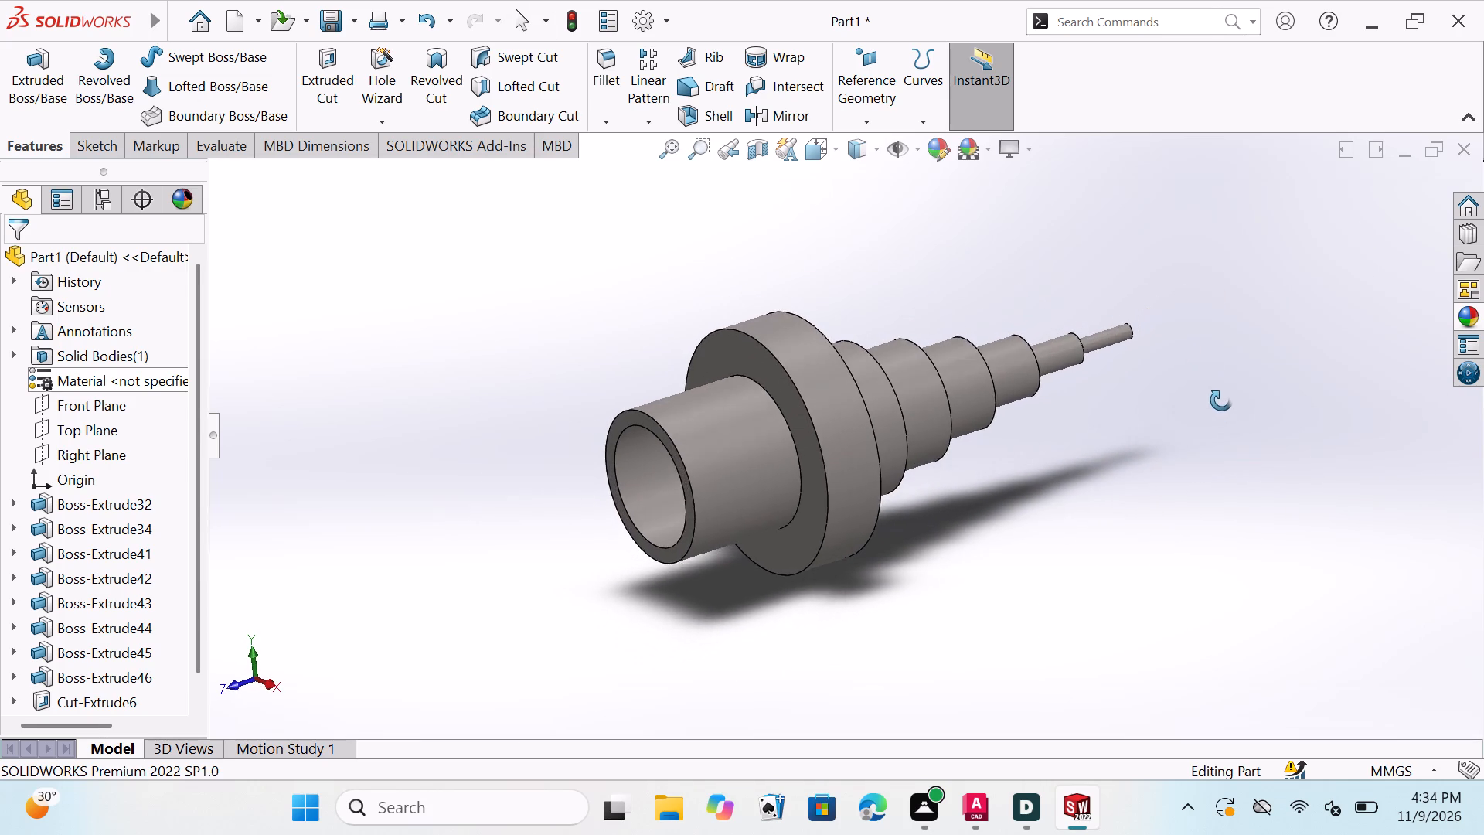
middle_drag(1221, 400, 1224, 394)
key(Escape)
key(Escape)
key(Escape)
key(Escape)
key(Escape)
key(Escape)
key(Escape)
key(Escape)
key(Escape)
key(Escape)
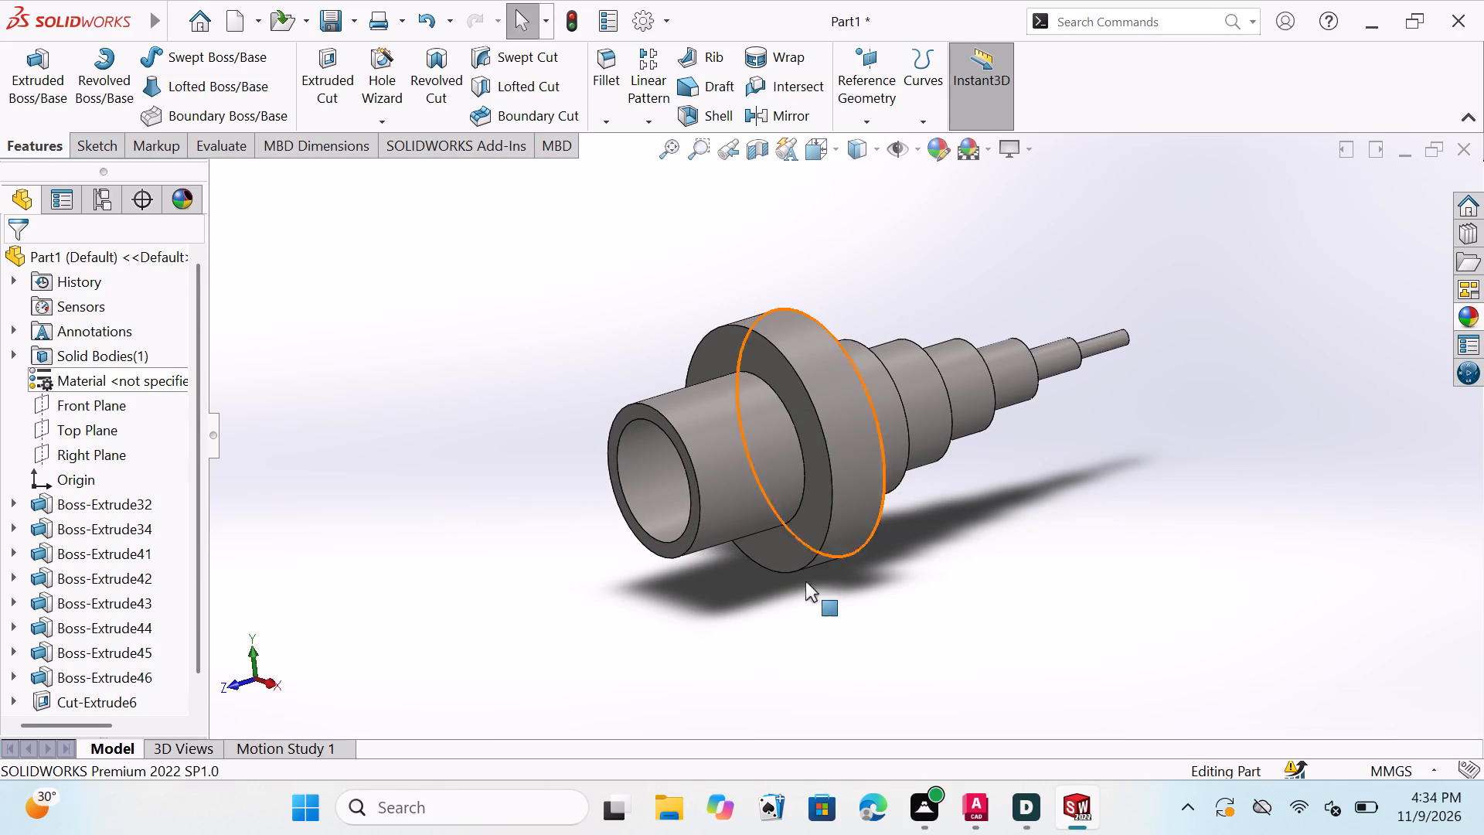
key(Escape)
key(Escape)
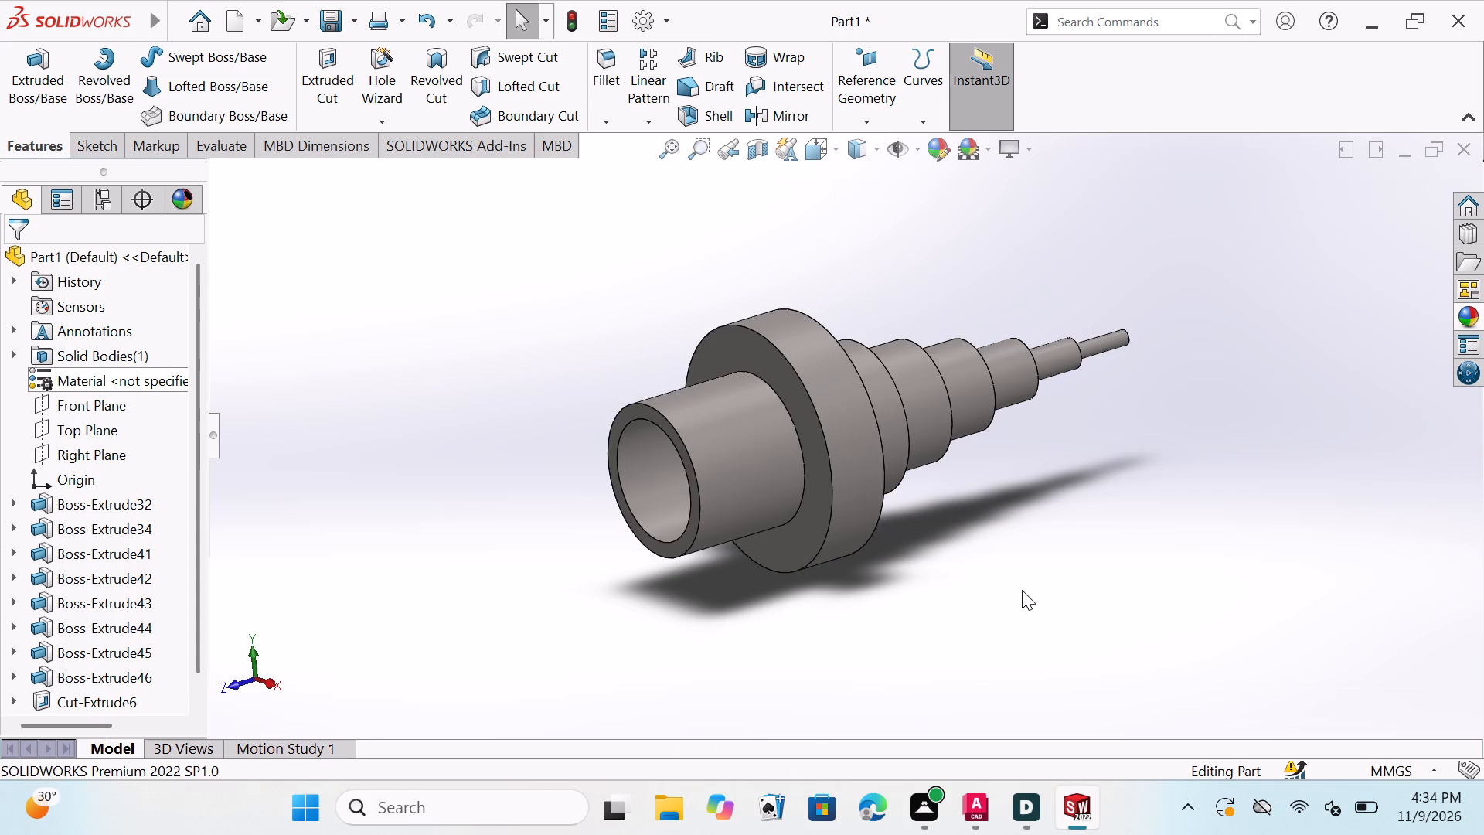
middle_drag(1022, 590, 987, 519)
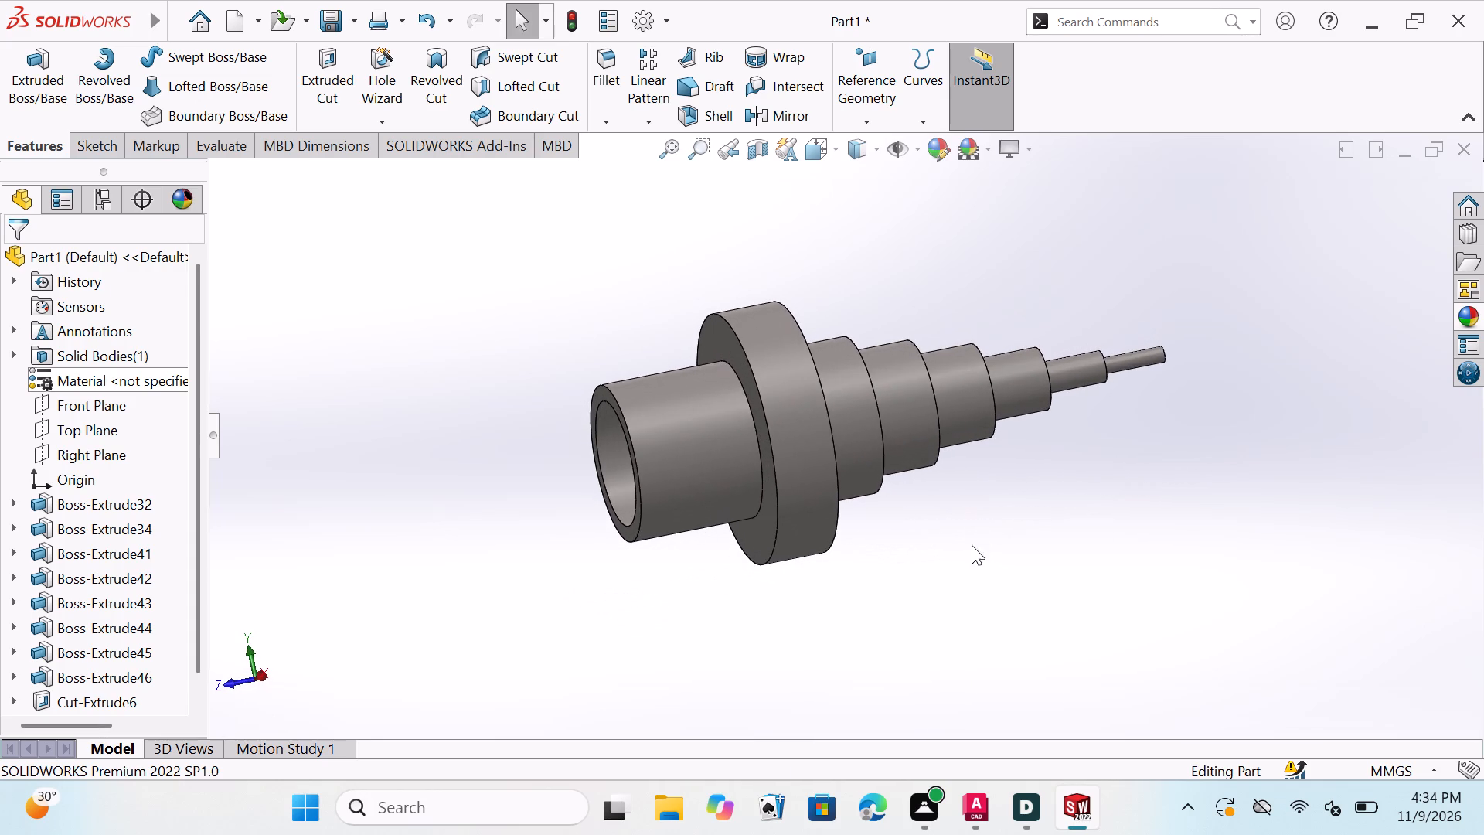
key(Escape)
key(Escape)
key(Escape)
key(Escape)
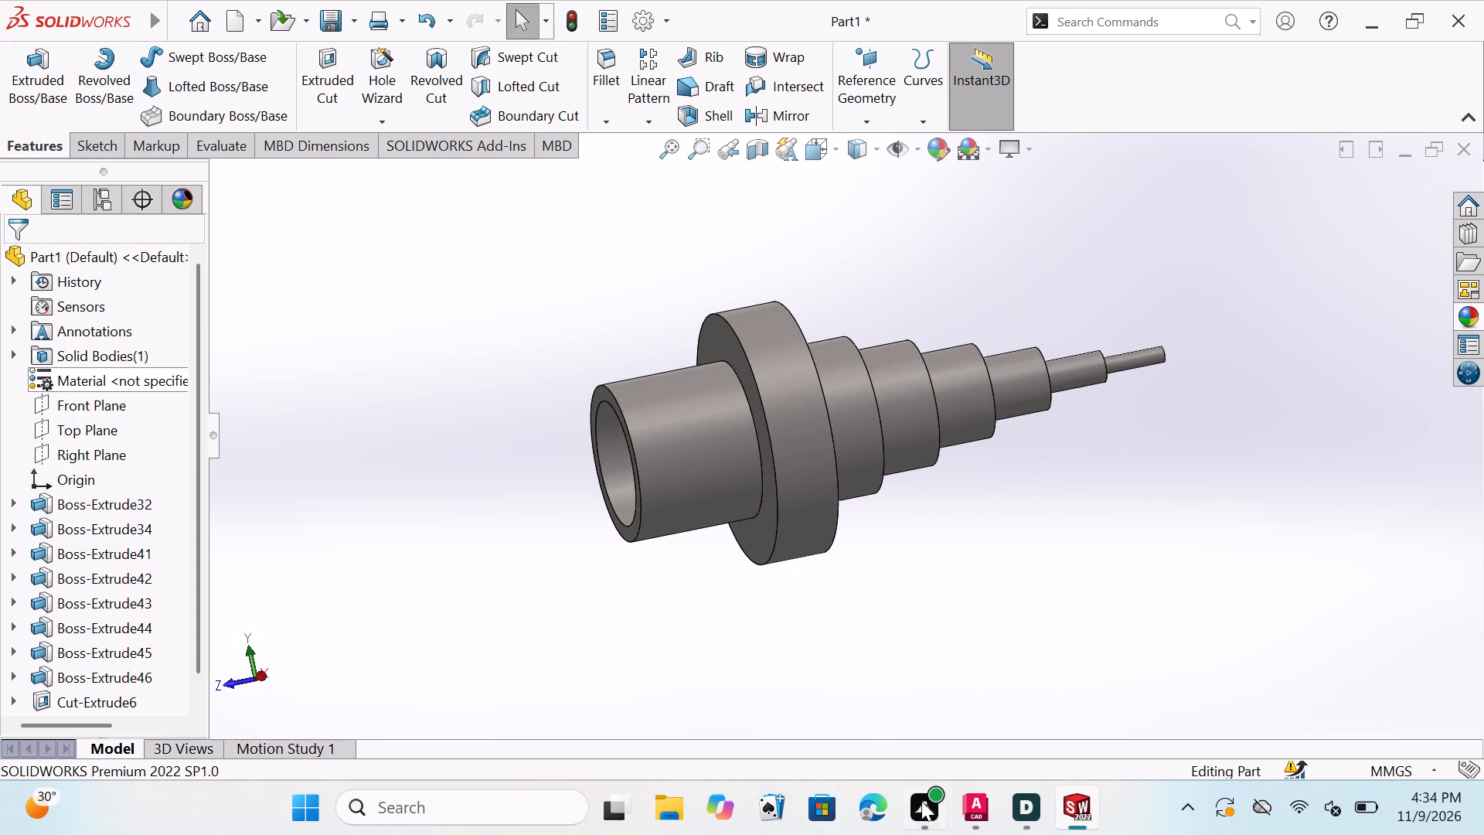
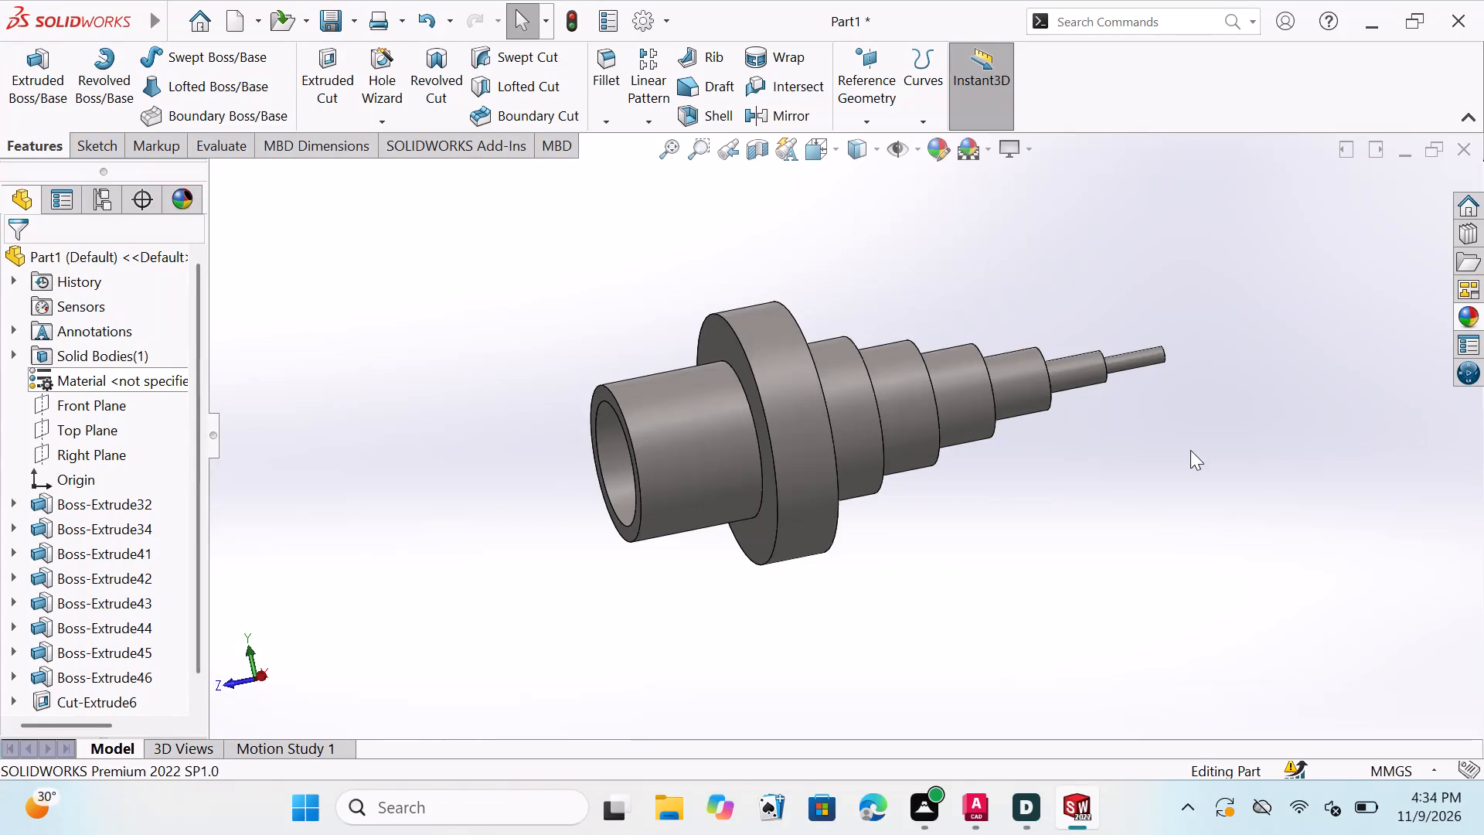
Save the part in the Documents folder under the file name 3D SOLID EXTRUDE CUT.
key(ctrl+s)
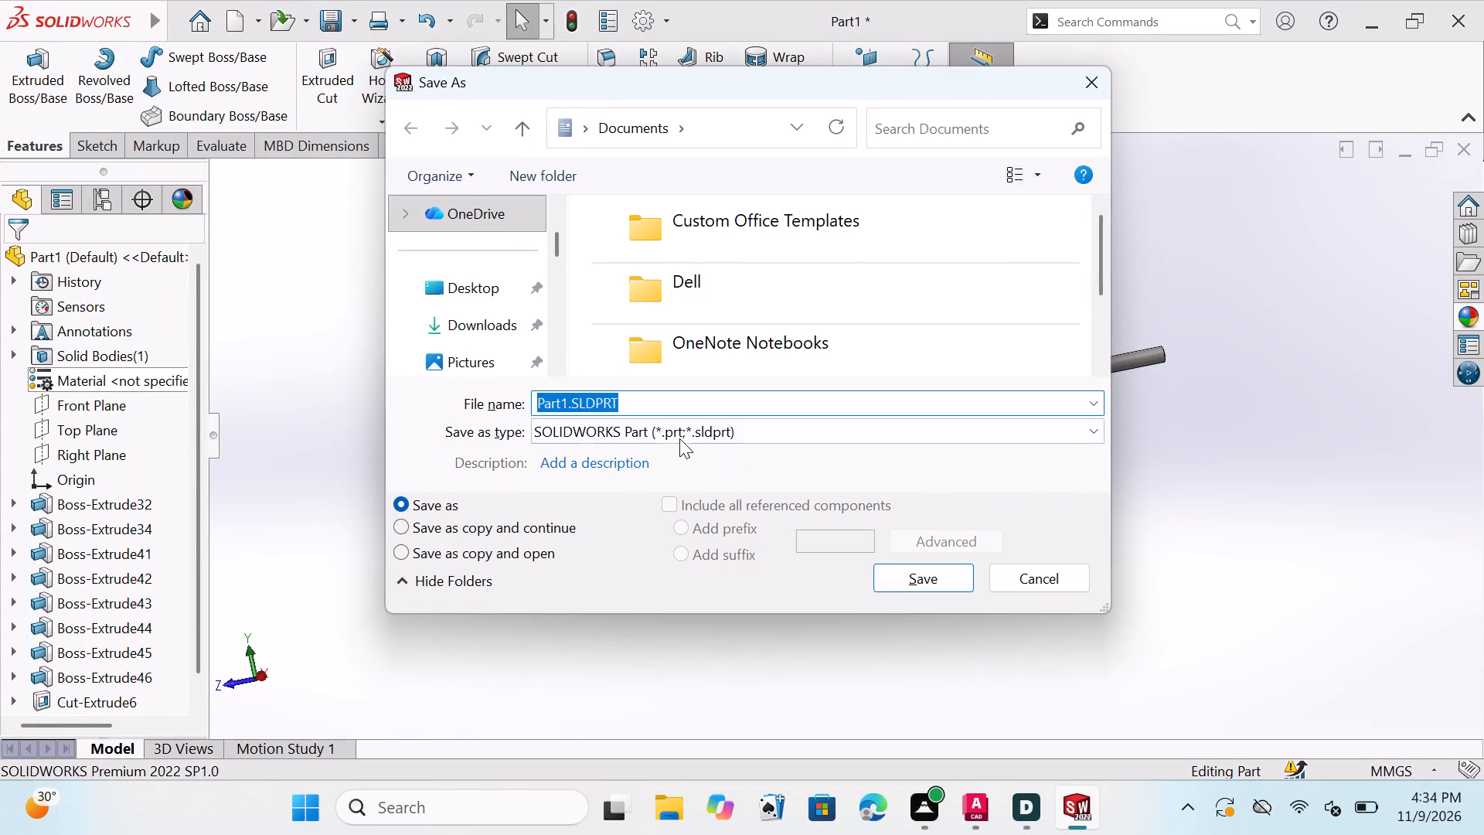
click(665, 407)
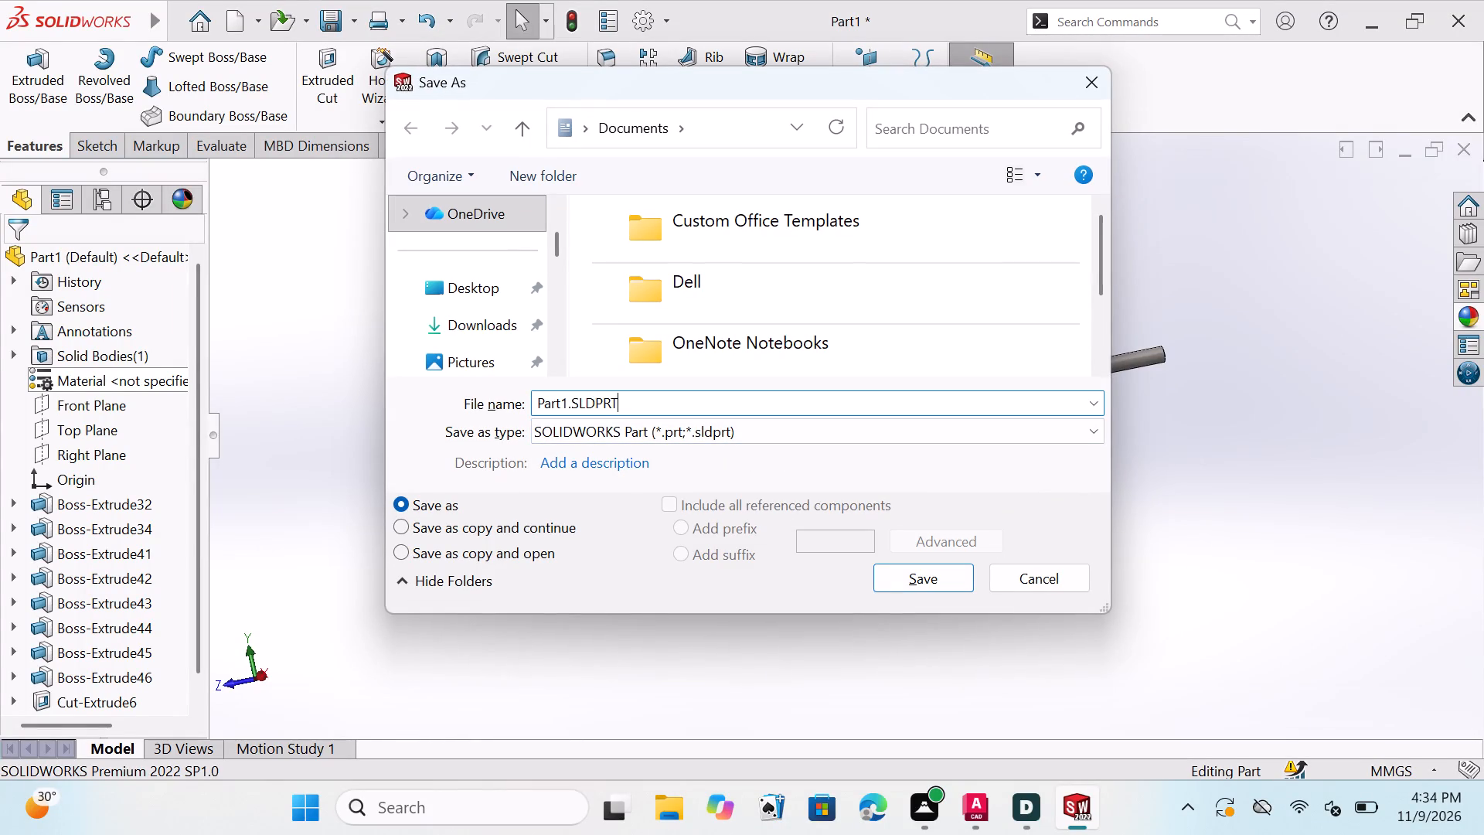
key(BackSpace)
key(BackSpace)
key(BackSpace)
key(BackSpace)
key(BackSpace)
key(BackSpace)
key(BackSpace)
key(BackSpace)
key(BackSpace)
key(BackSpace)
key(BackSpace)
key(BackSpace)
key(BackSpace)
key(BackSpace)
key(BackSpace)
key(BackSpace)
key(BackSpace)
key(BackSpace)
key(BackSpace)
key(BackSpace)
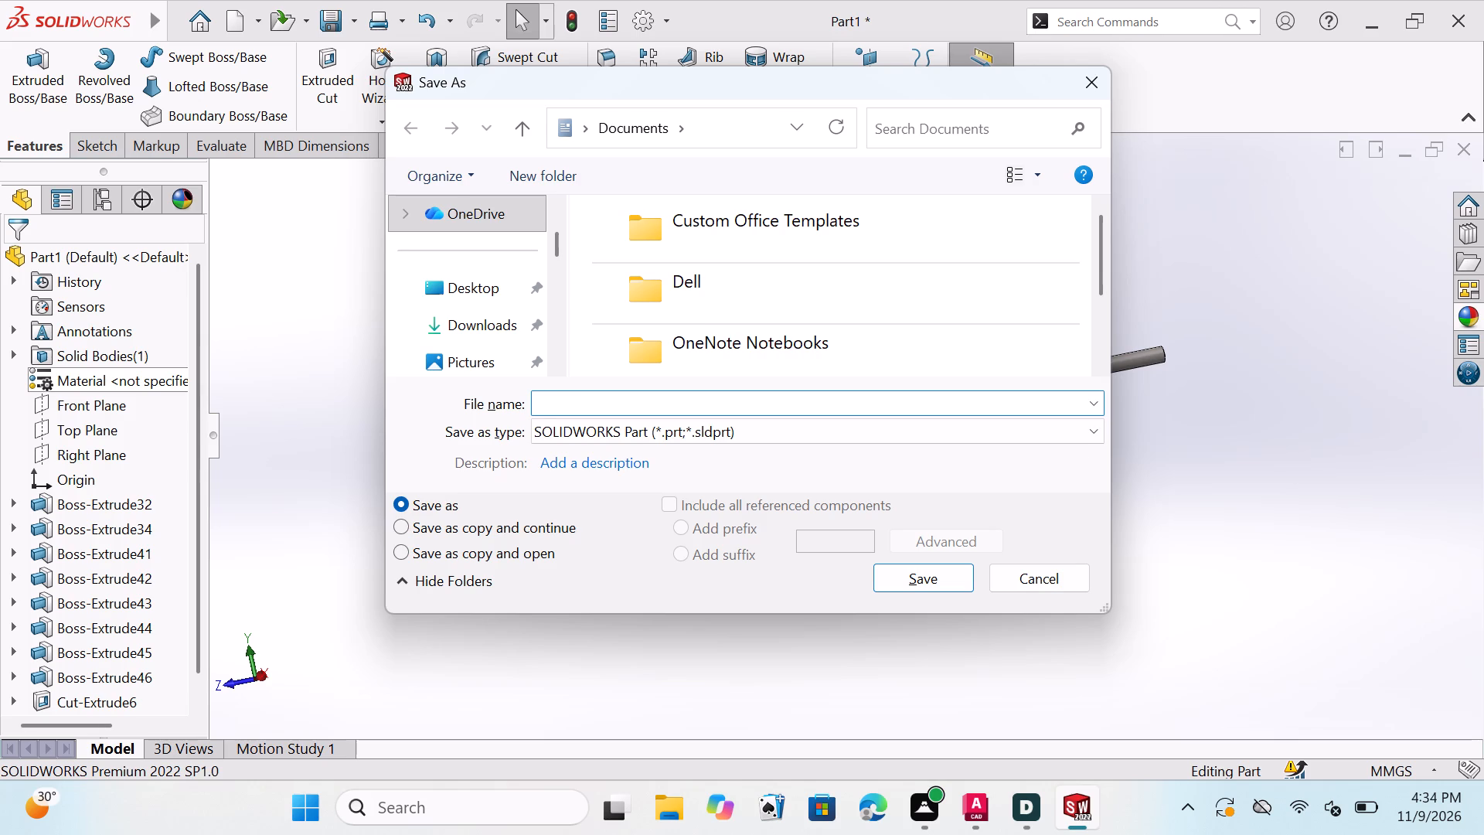
text(3D S)
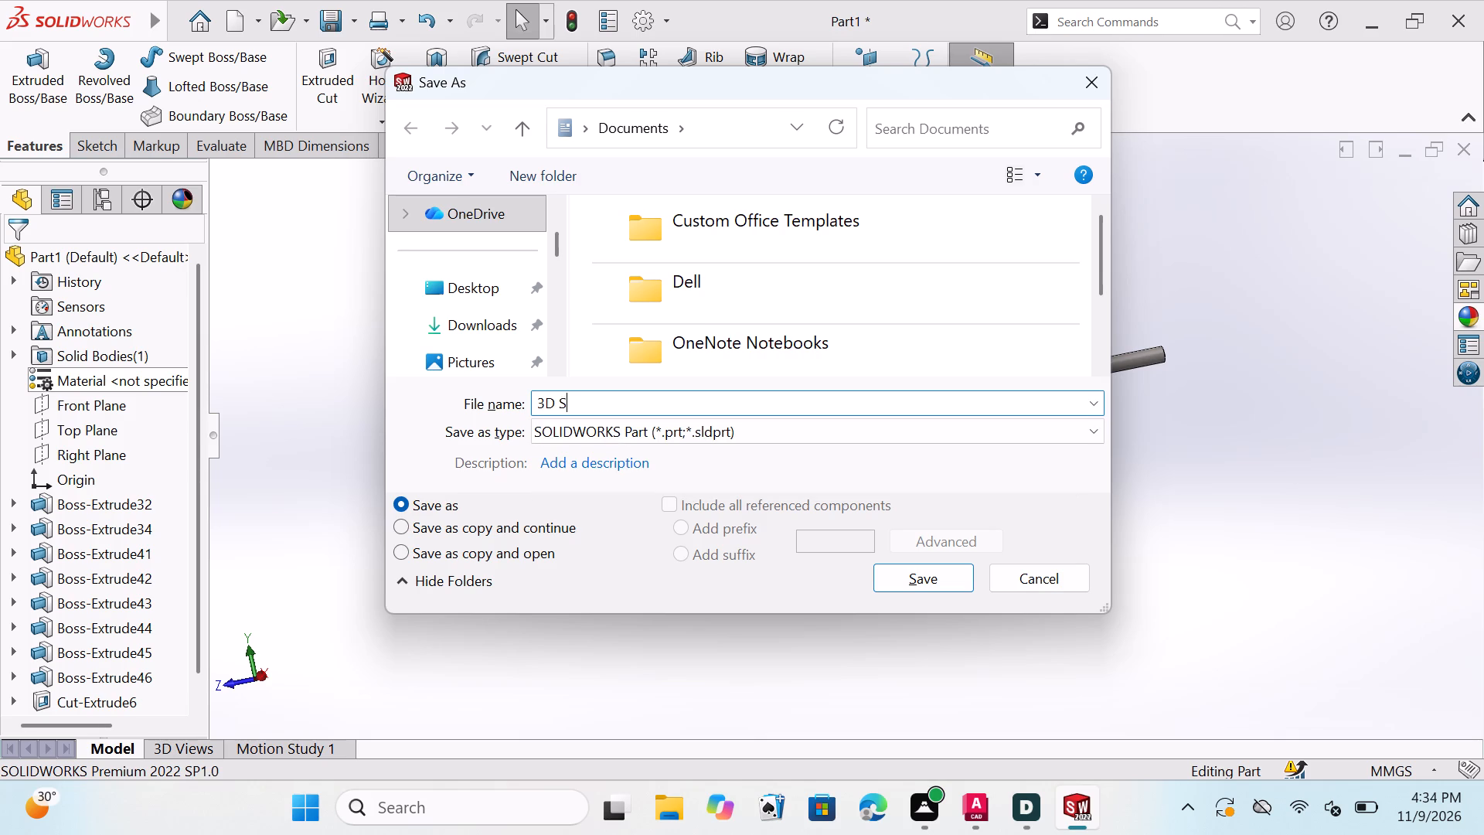
text(OLID)
key(space)
text(EXTRUDE C)
text(UT)
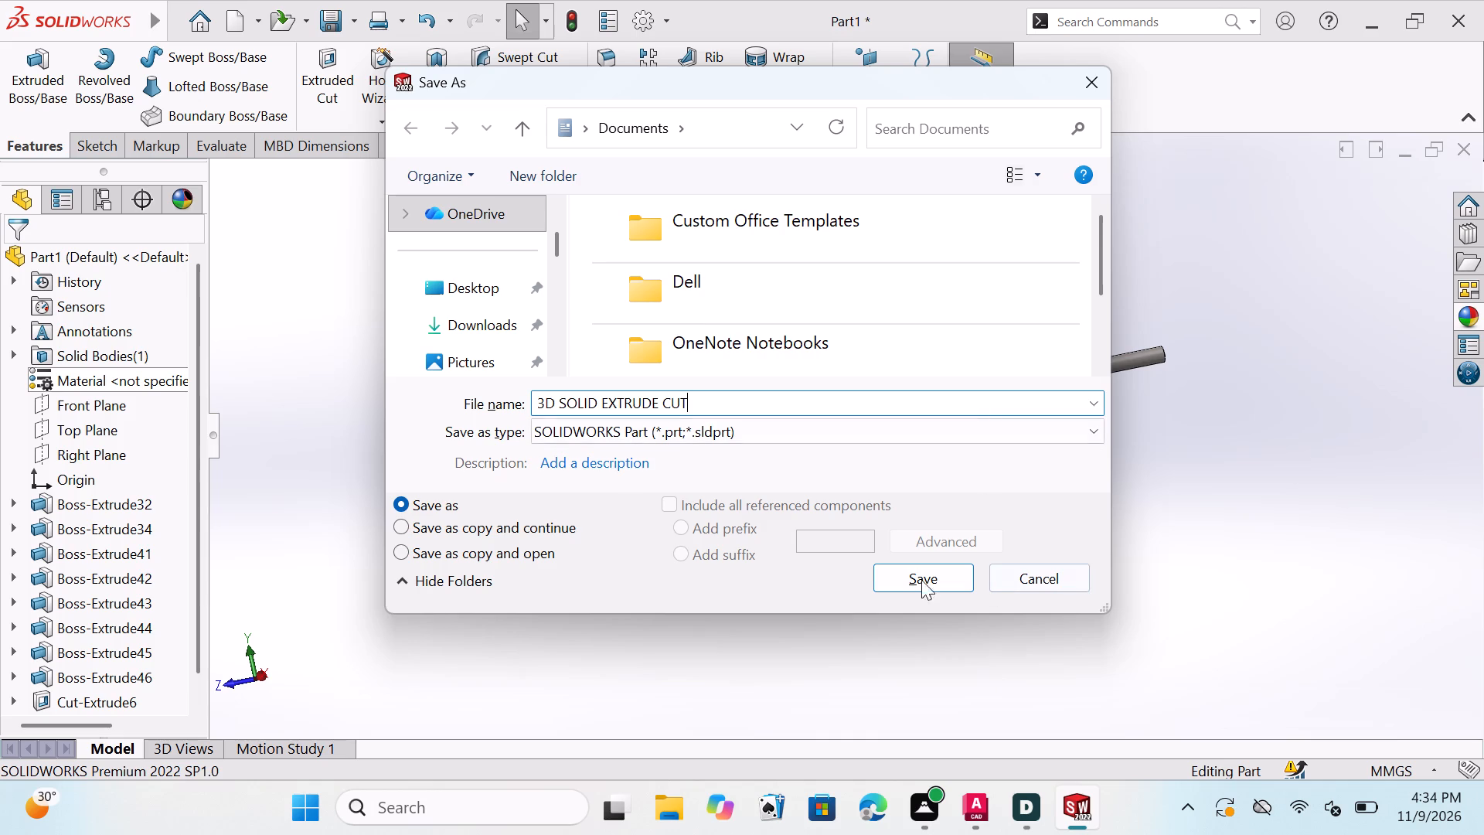
click(944, 577)
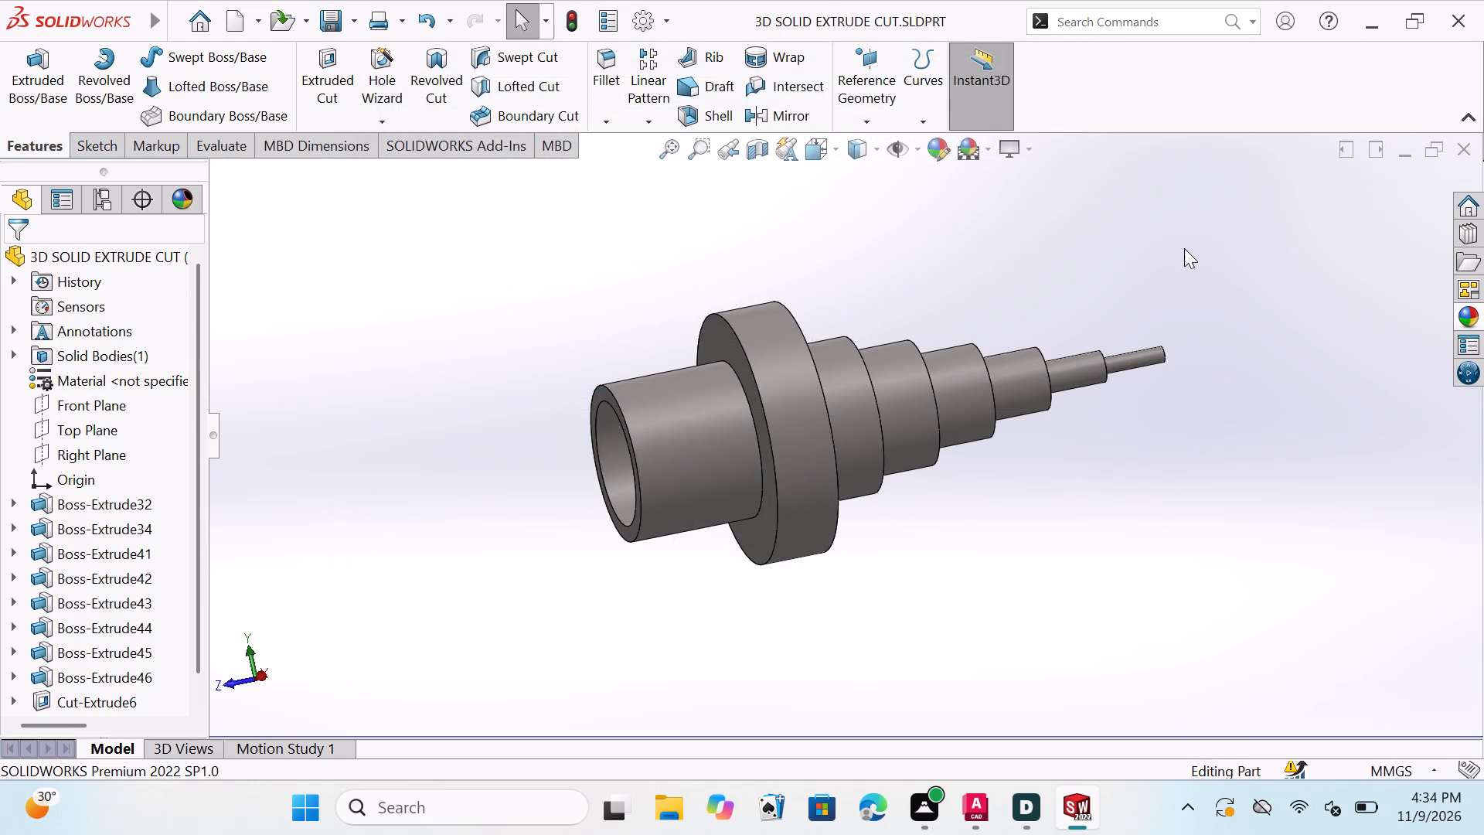
Print the current screen image with Microsoft Print to PDF, saving it in Documents as 3D SOLID EXTRUDE CUT.
key(ctrl+p)
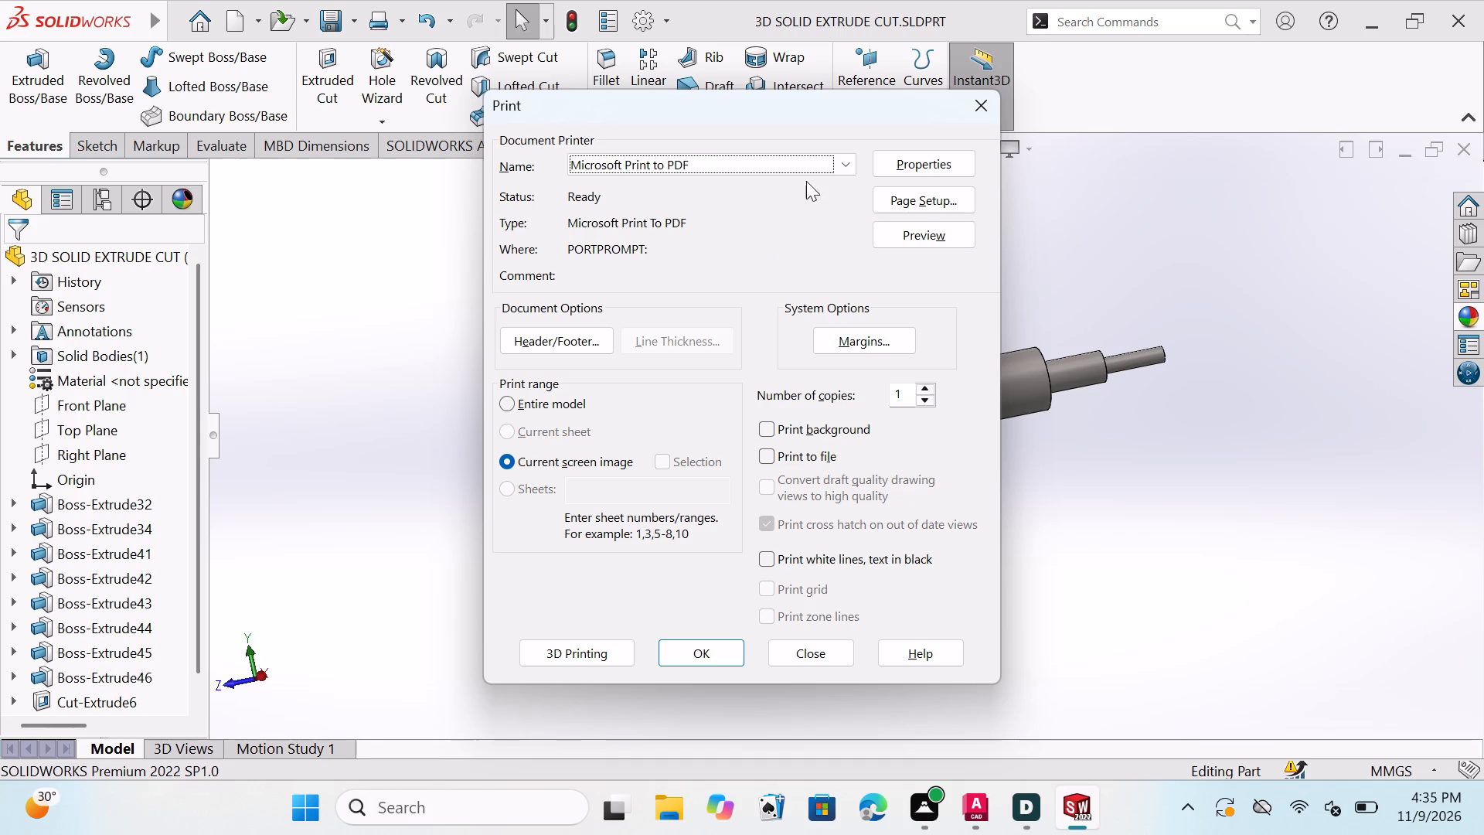
click(708, 659)
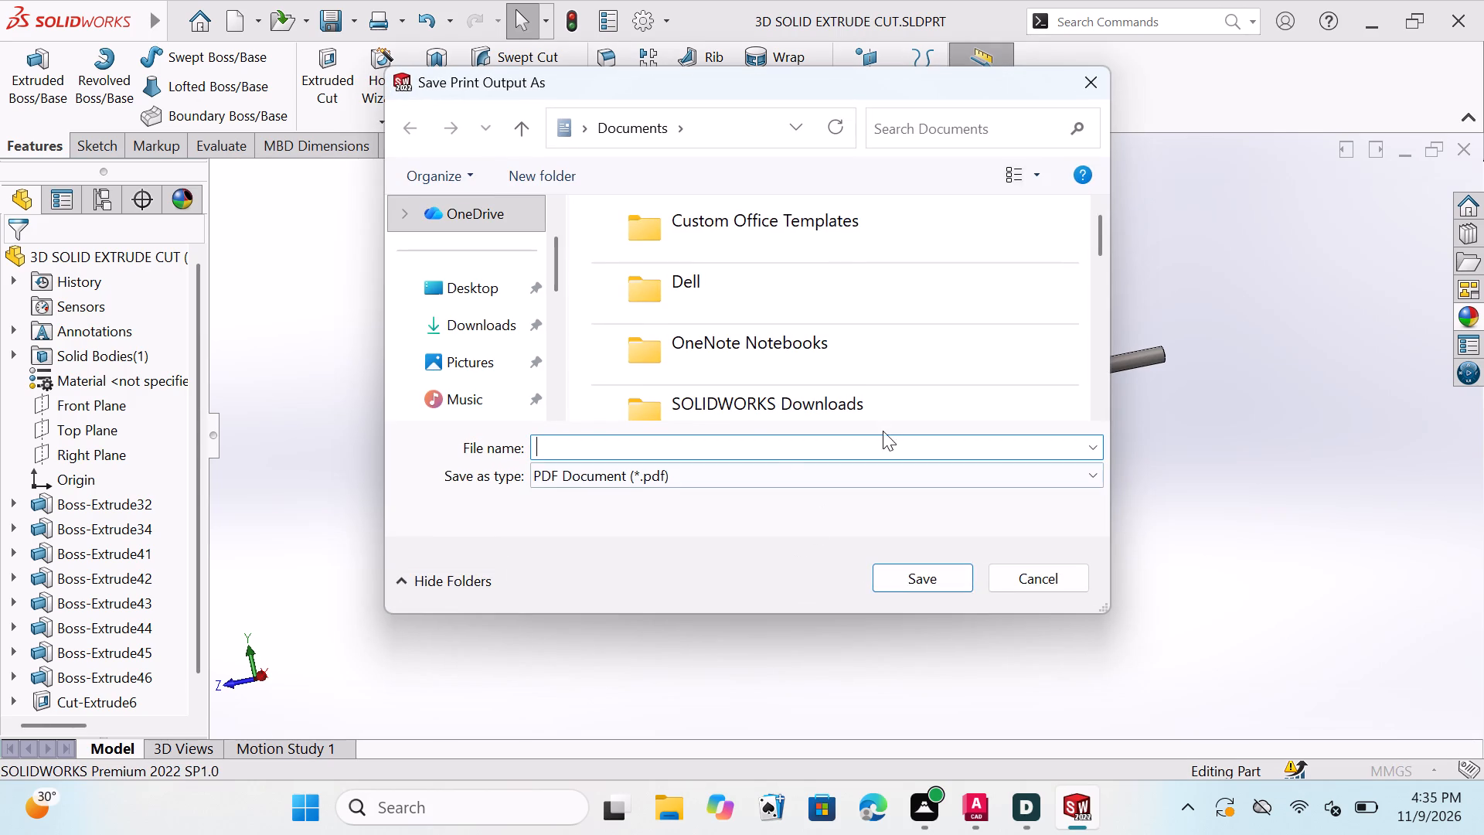
click(722, 445)
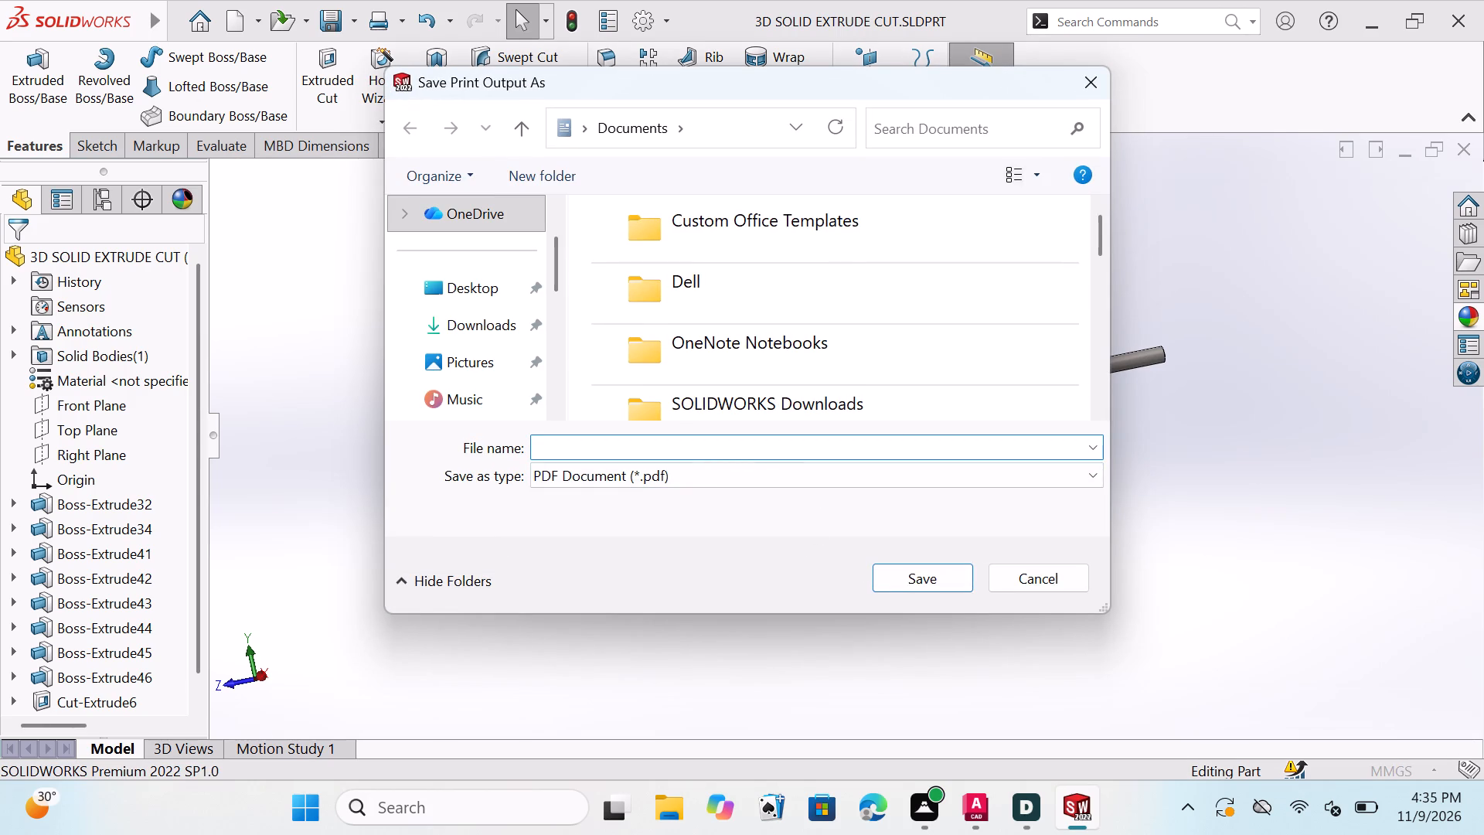
text(3D SOLID EXTRU)
text(DE CUT)
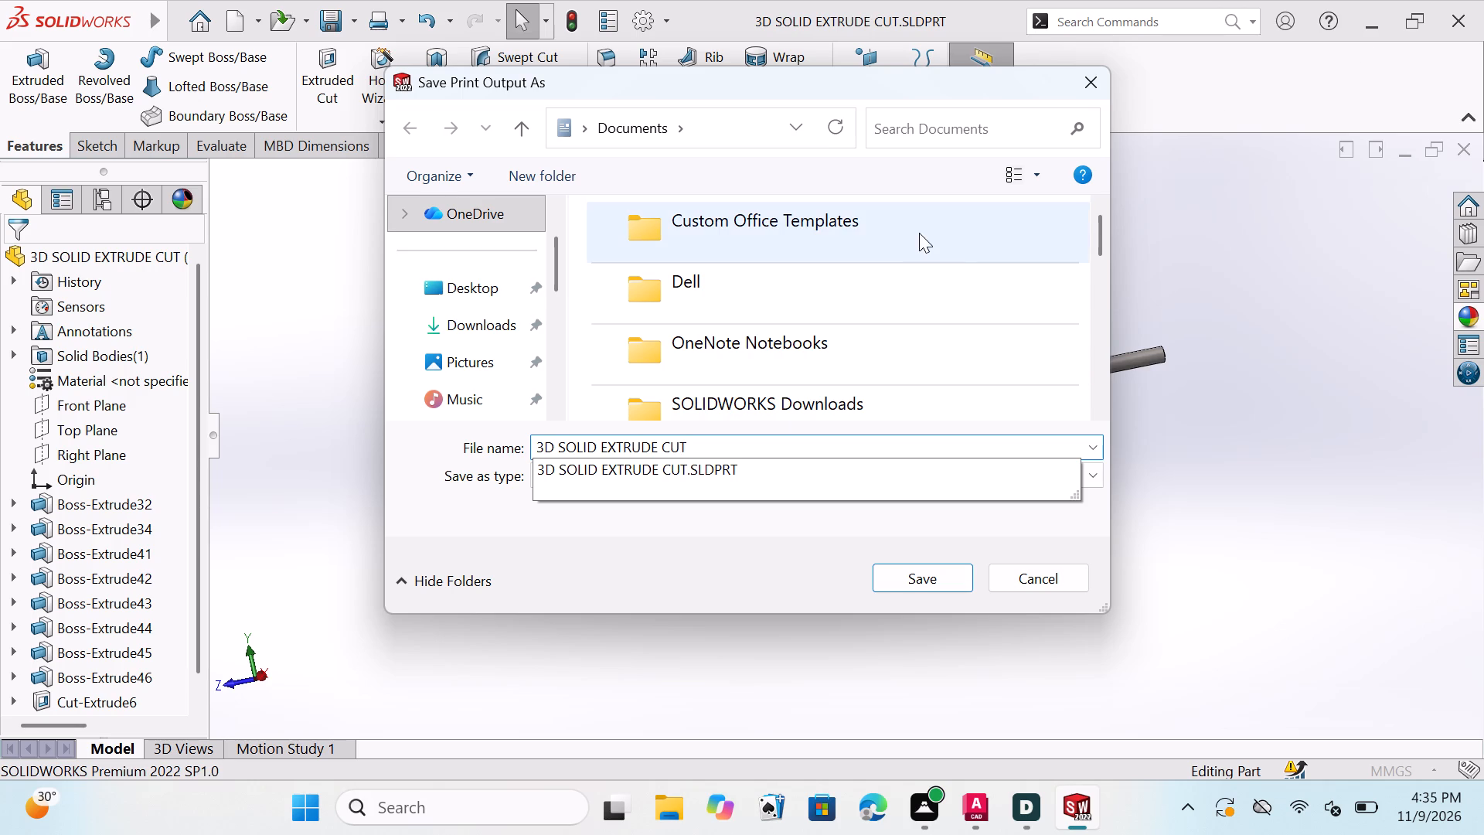
click(924, 584)
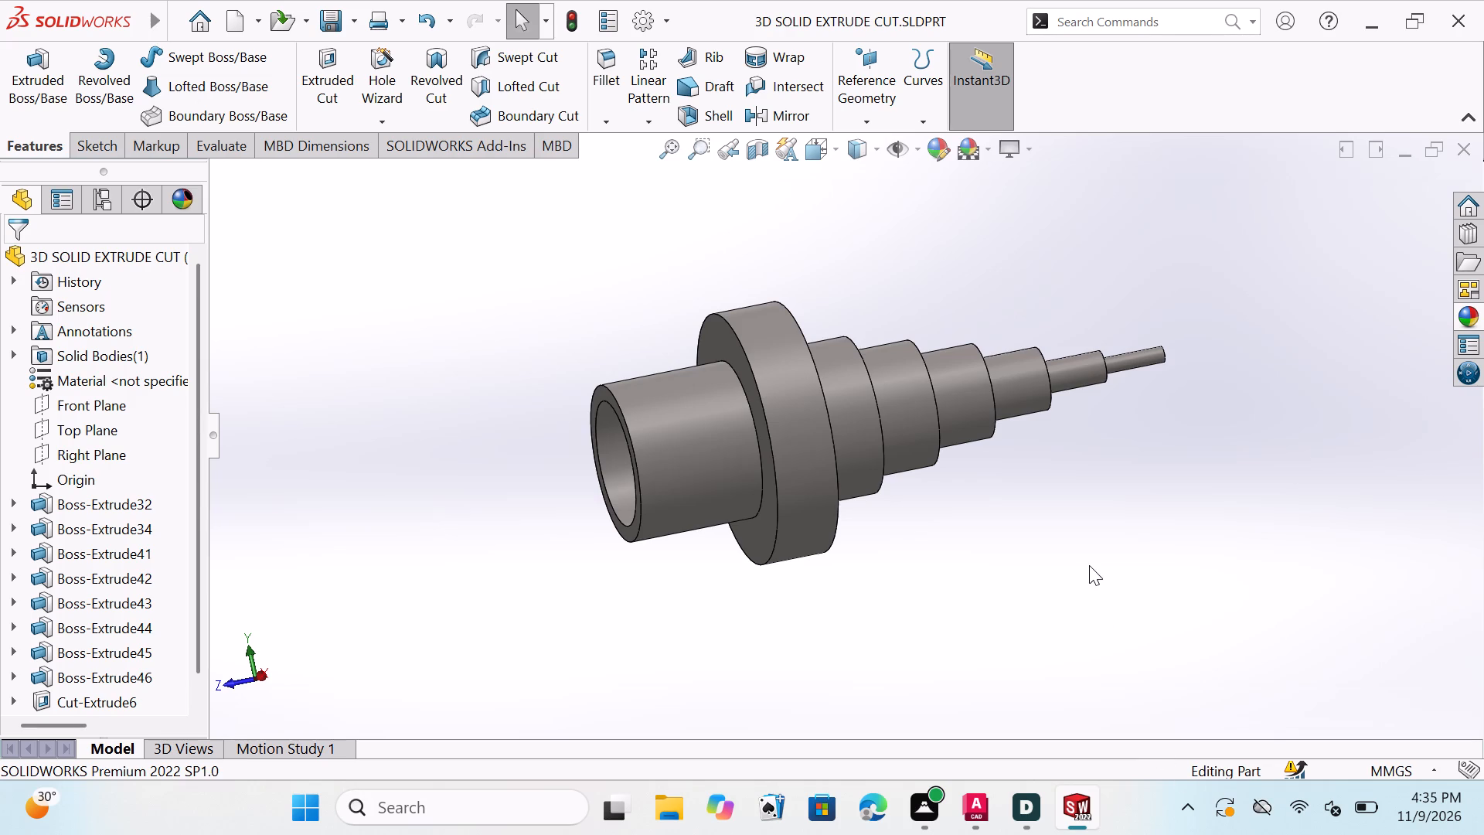
Print the current screen image to a second PDF in Documents, entering a file name that begins 3D SOLID EXTRUDE CUT M.
key(ctrl+p)
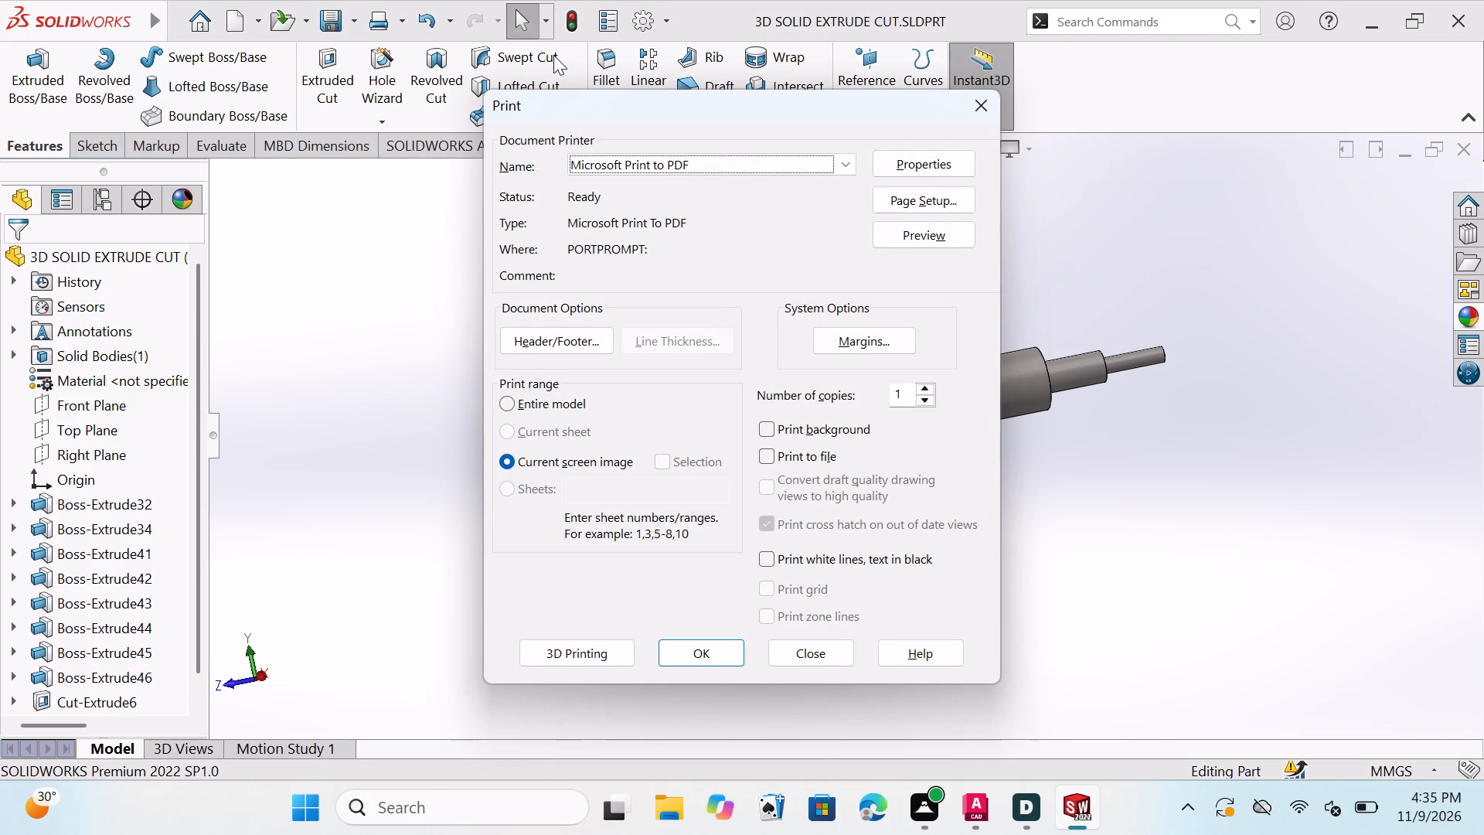
click(713, 656)
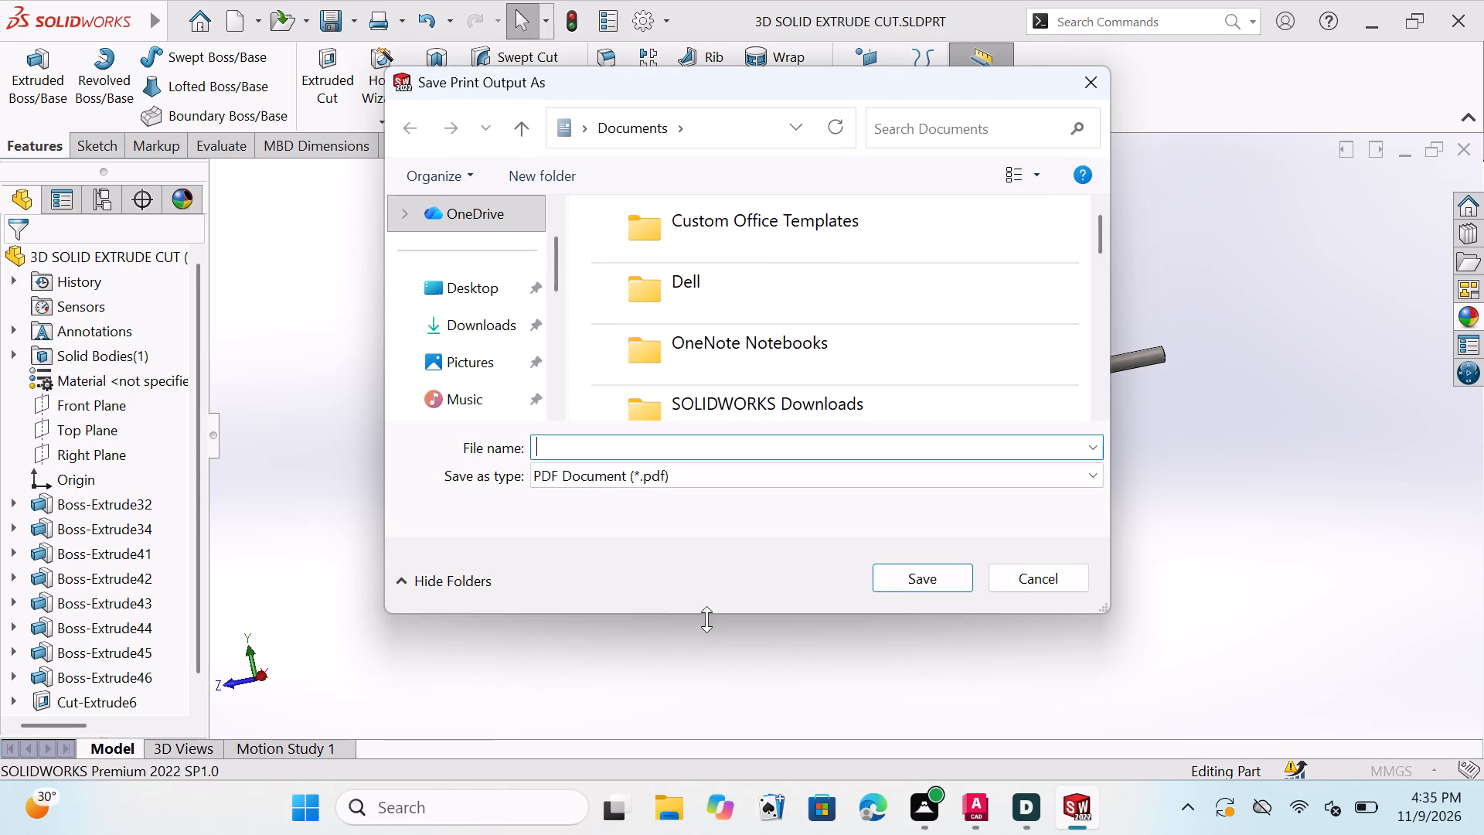
click(932, 578)
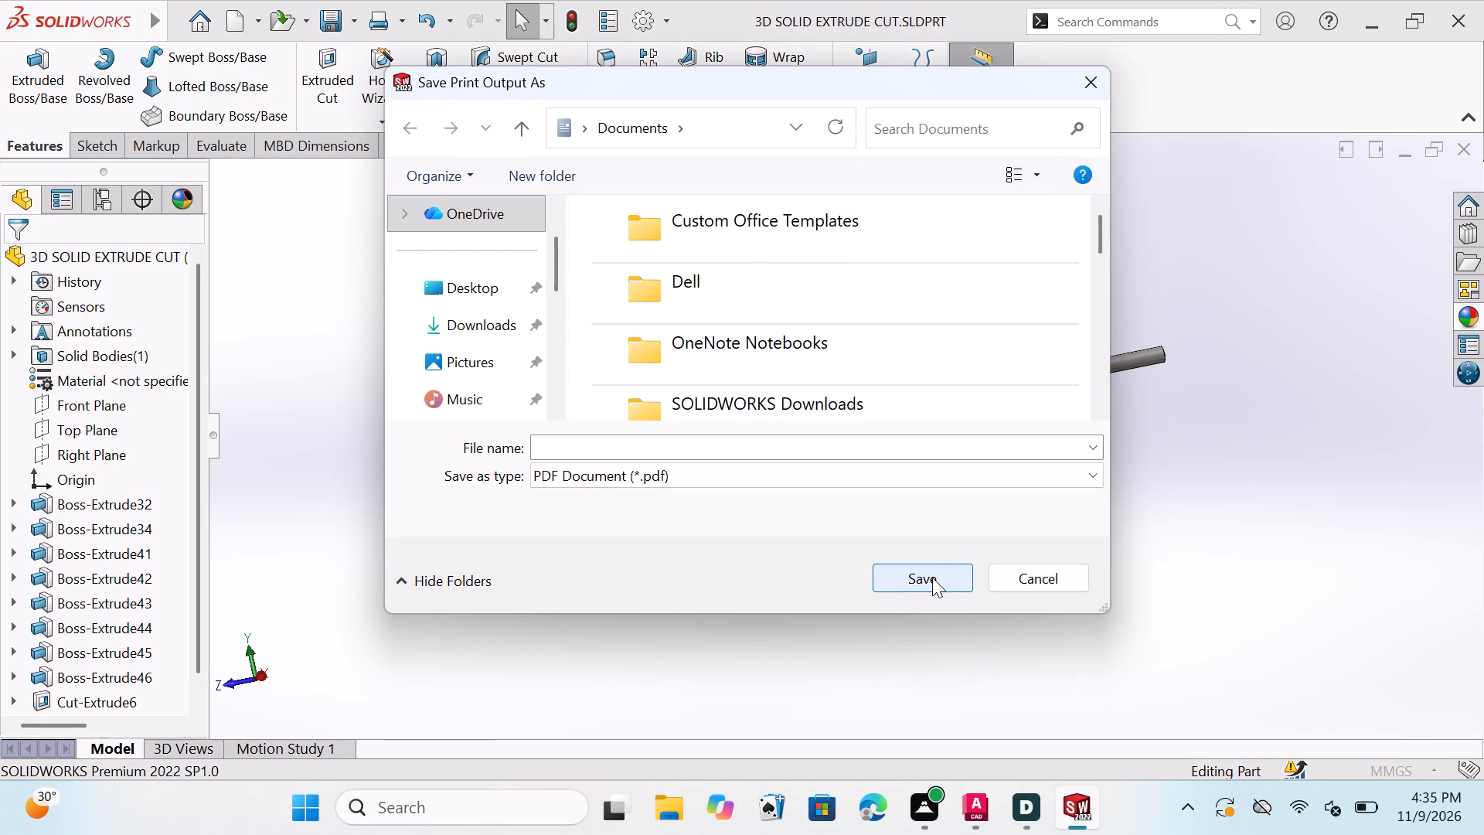
click(932, 578)
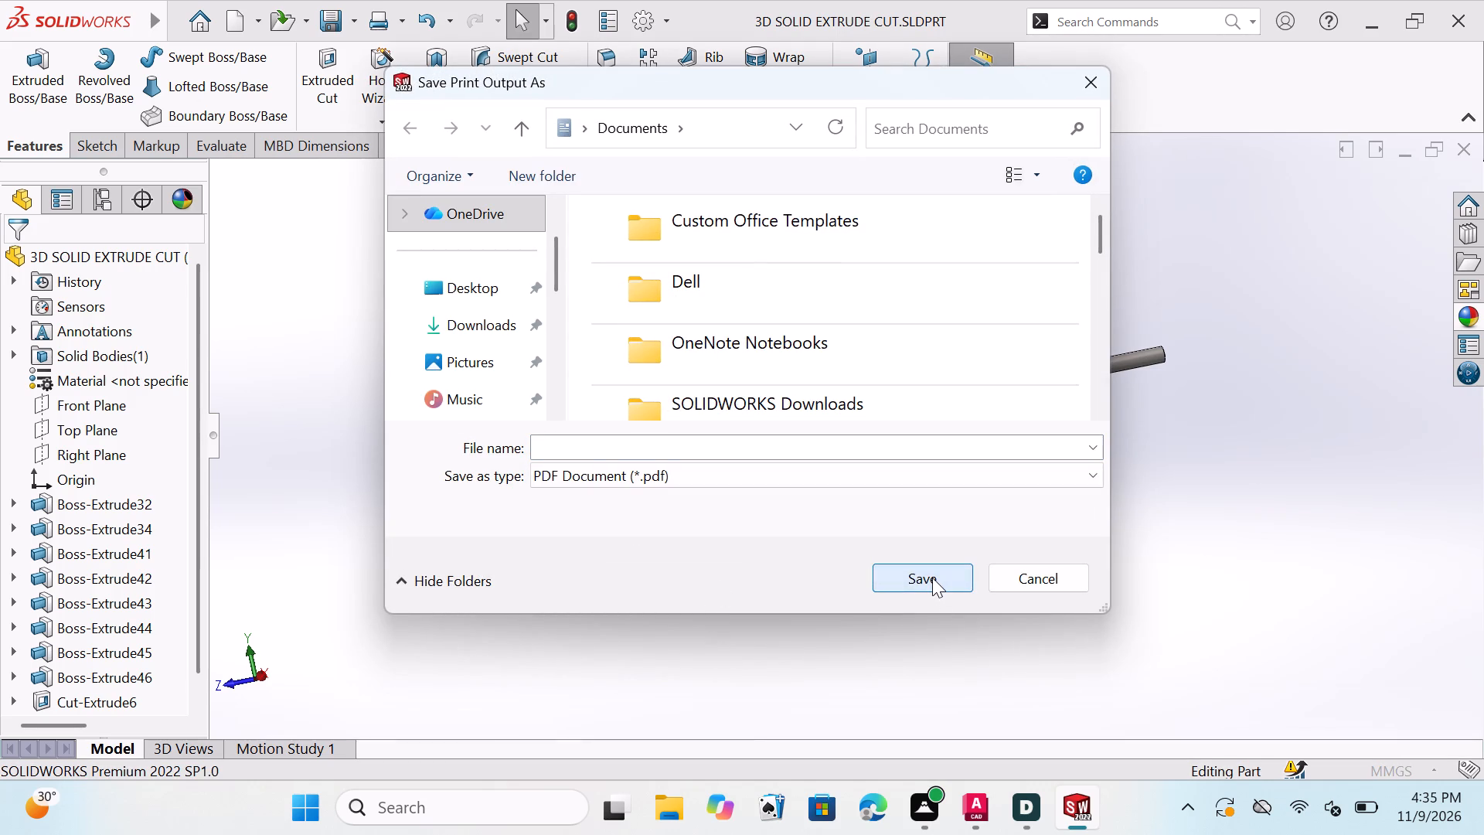
triple_click(932, 578)
double_click(932, 578)
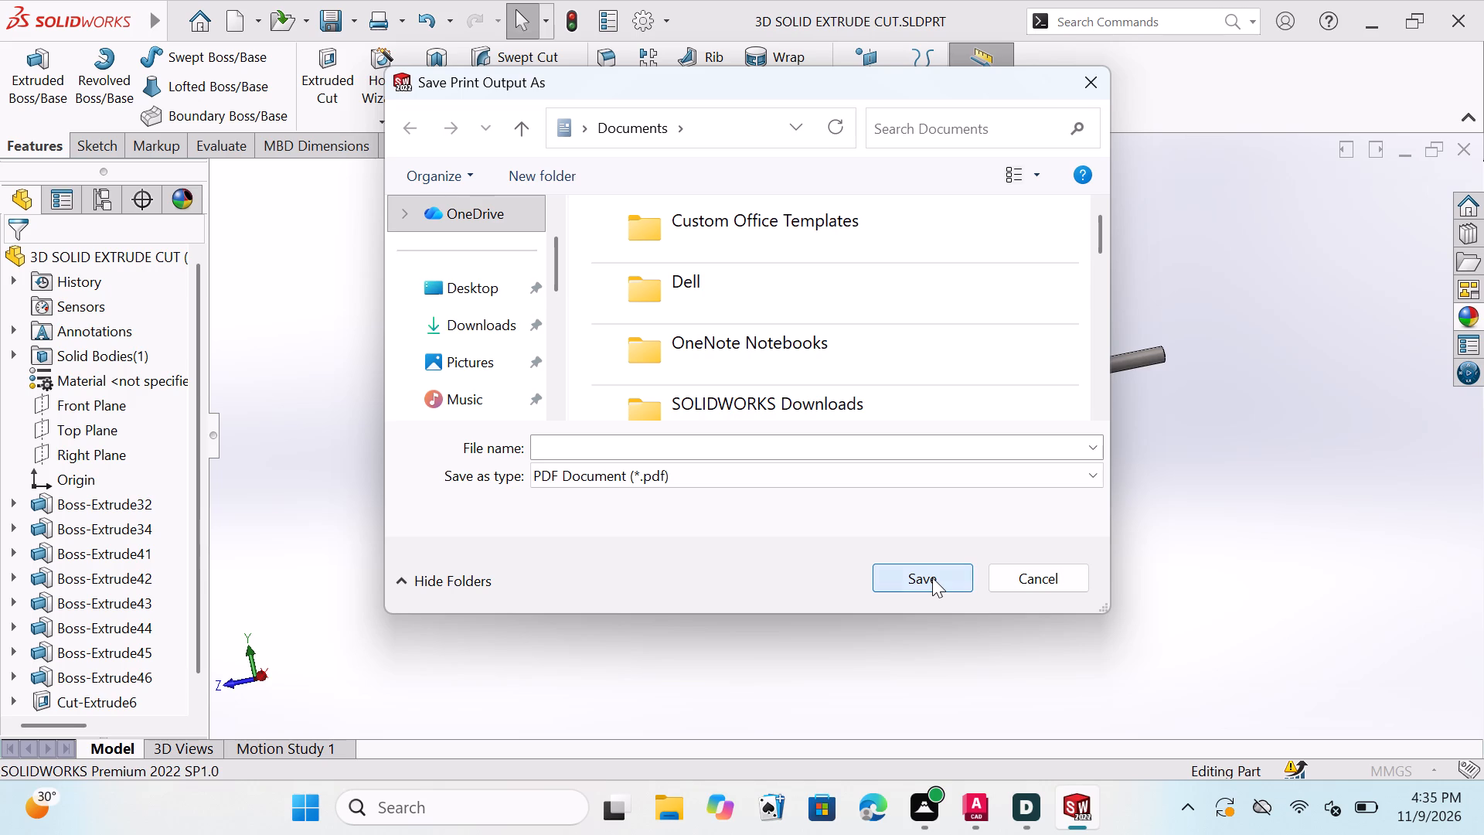
double_click(930, 578)
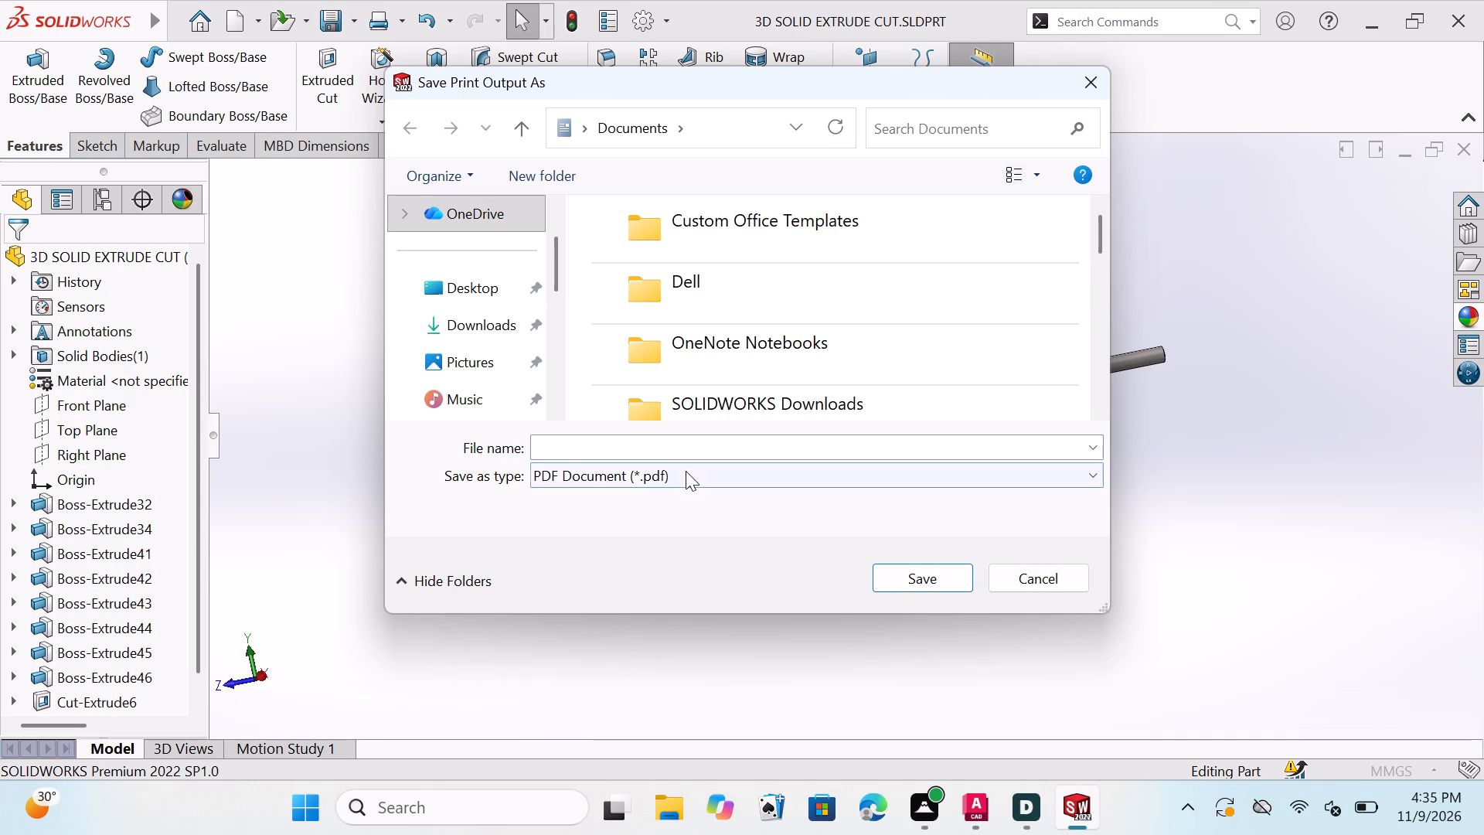
click(700, 444)
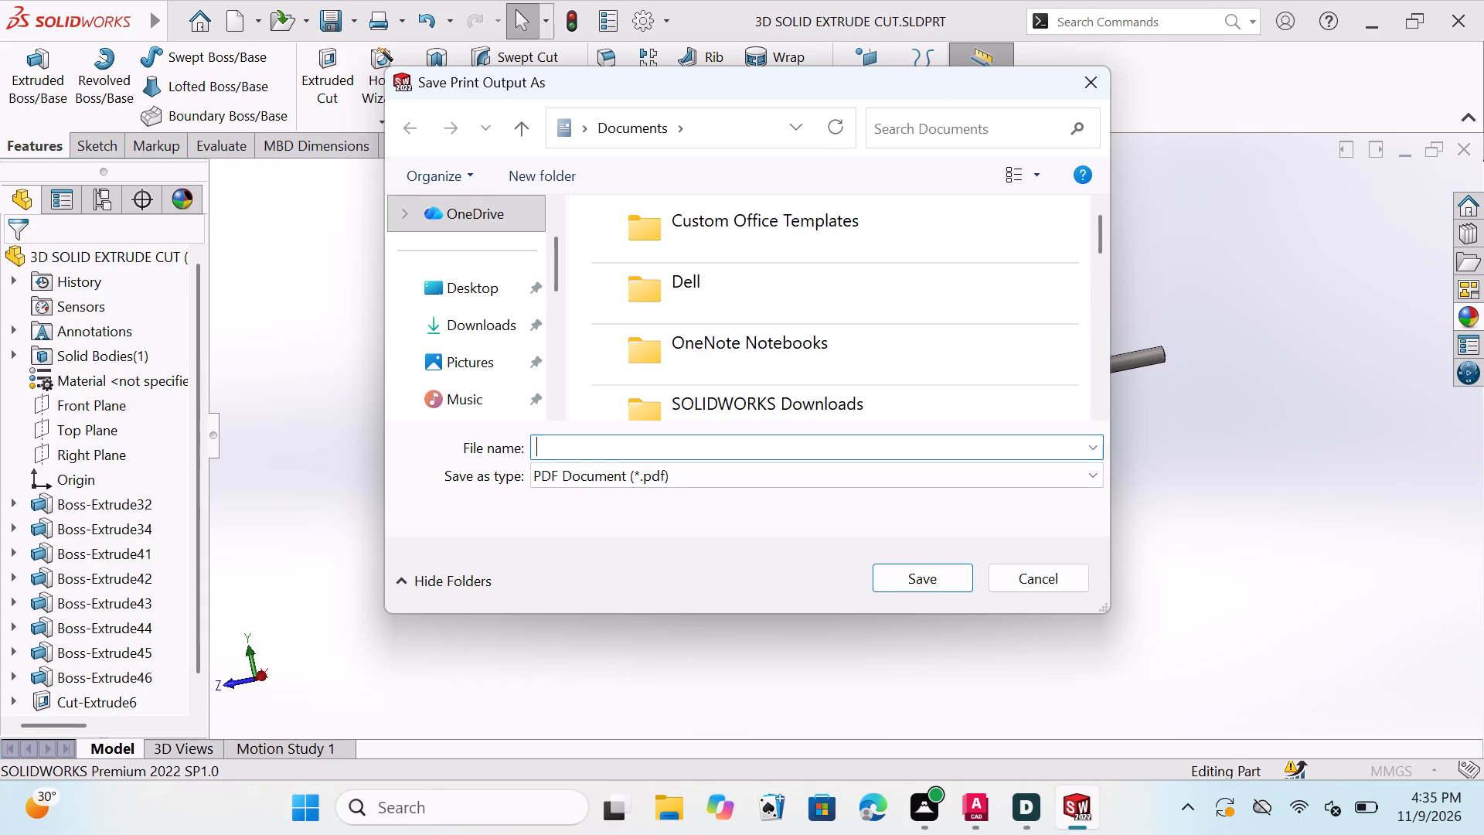
text(3D)
key(space)
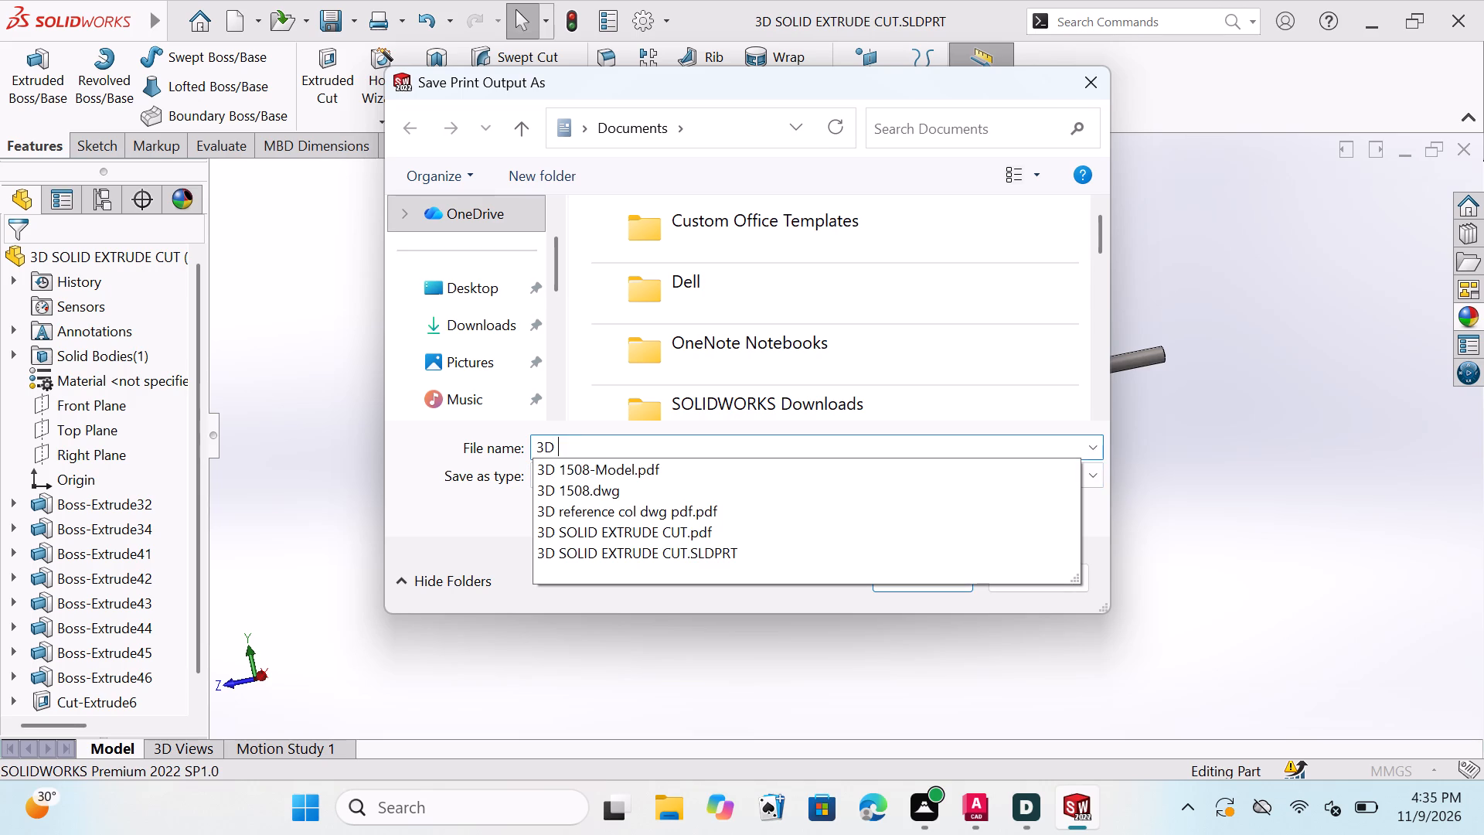
key(s)
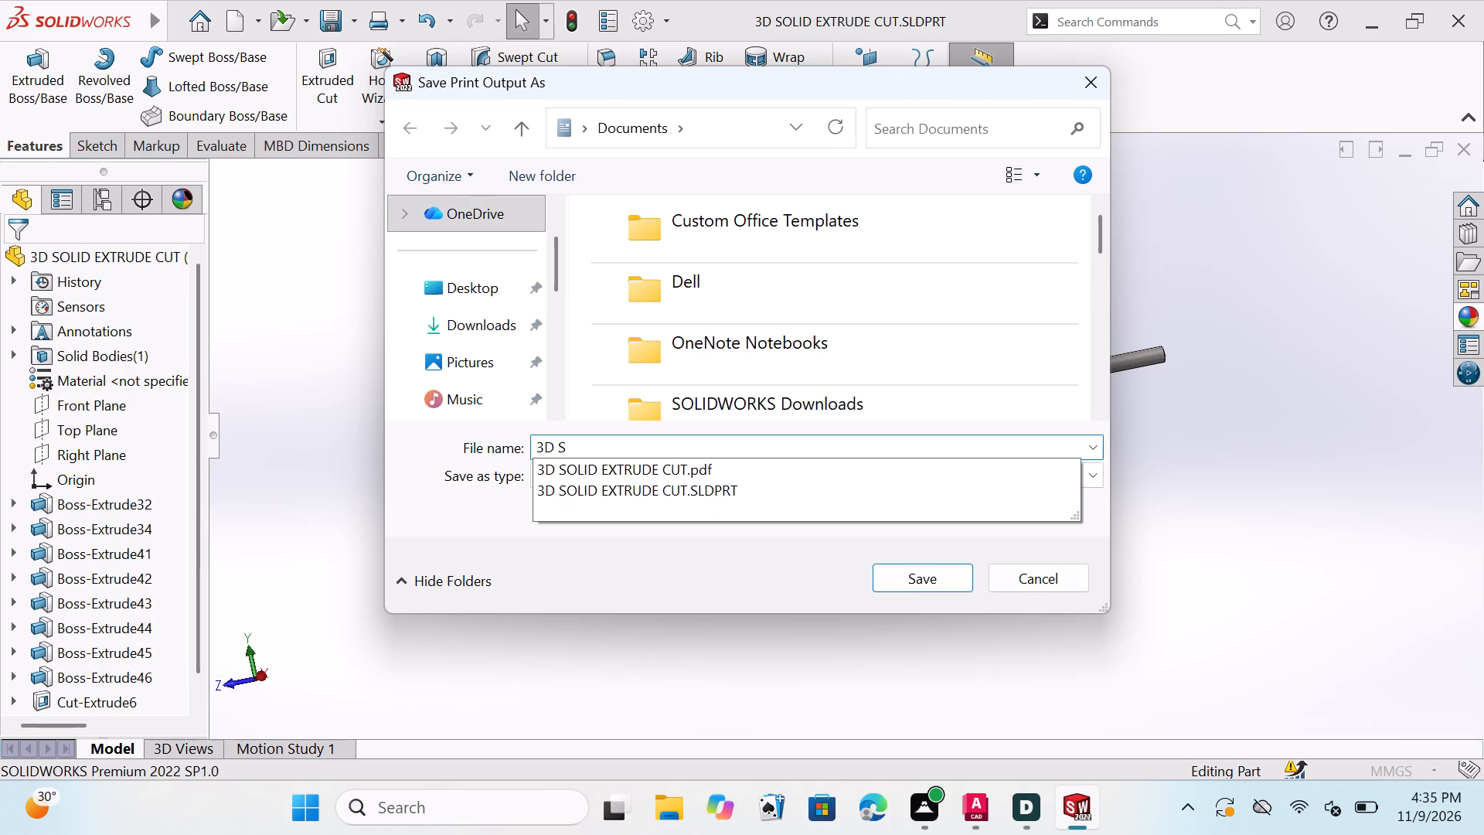
text(OLID EXTRU)
text(DE C)
text(UT M)
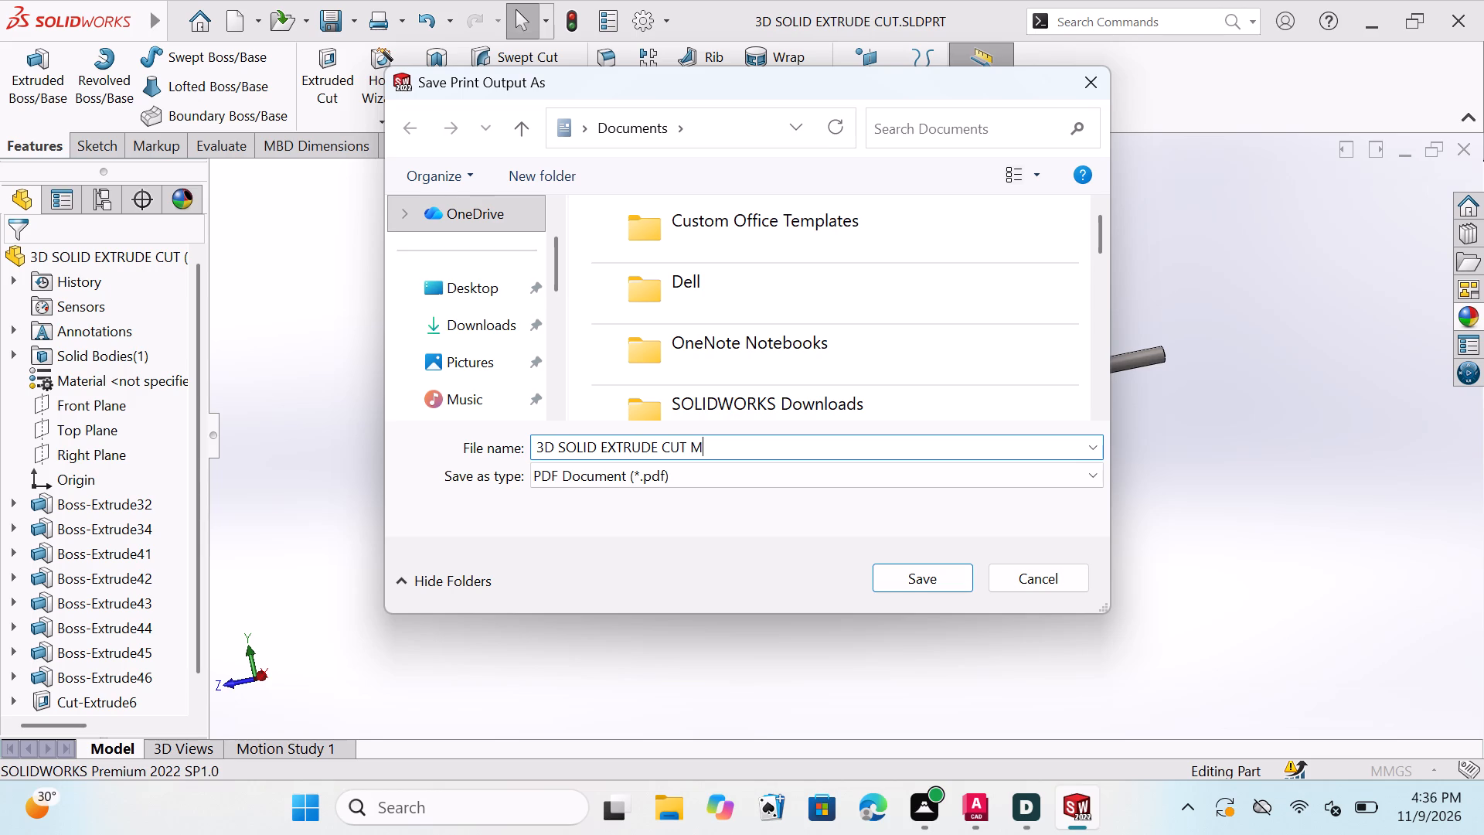